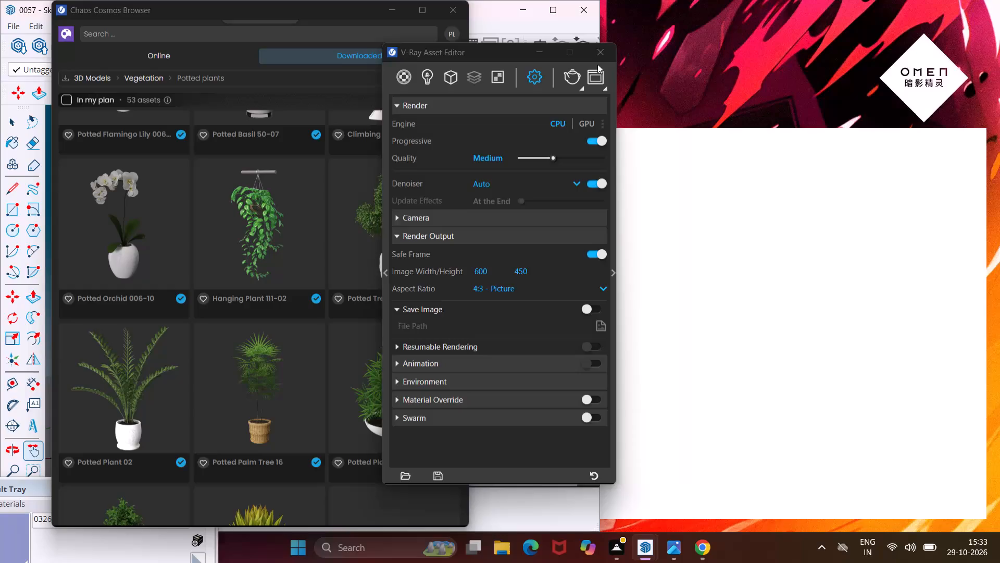
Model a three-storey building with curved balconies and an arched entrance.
Close the V-Ray Asset Editor and the Chaos Cosmos Browser.
click(597, 57)
click(449, 14)
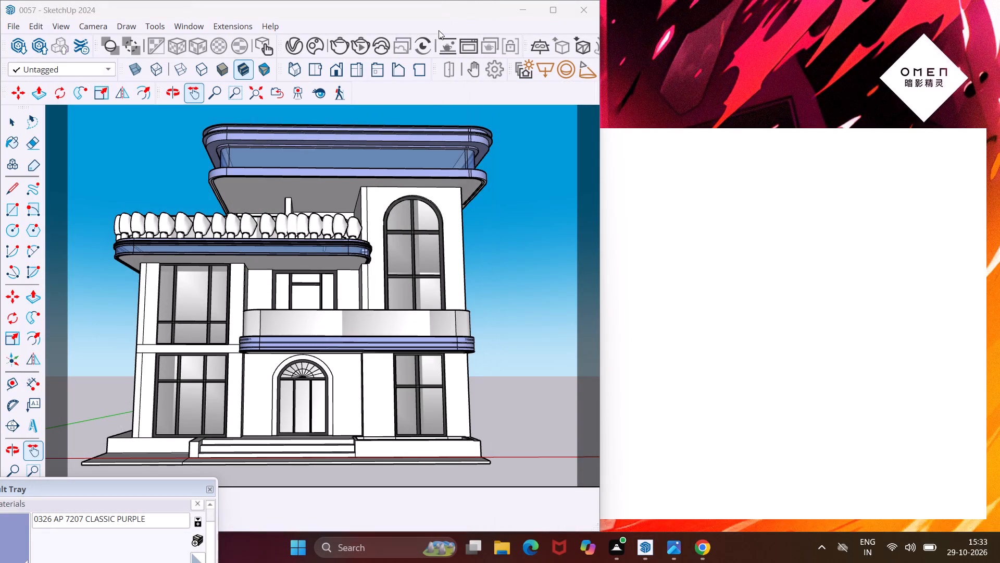
Start a new model and delete the default scale figure.
click(10, 29)
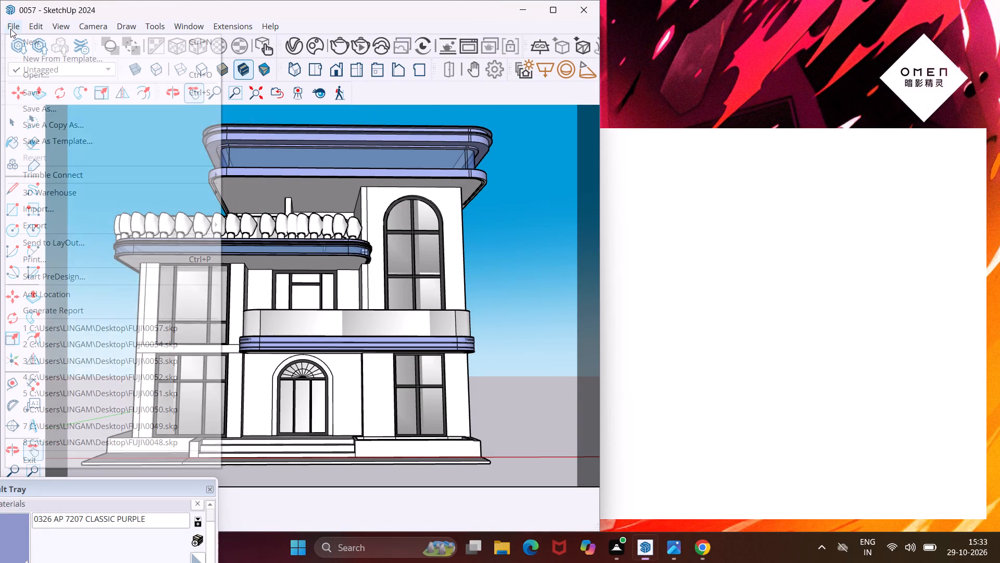
click(30, 38)
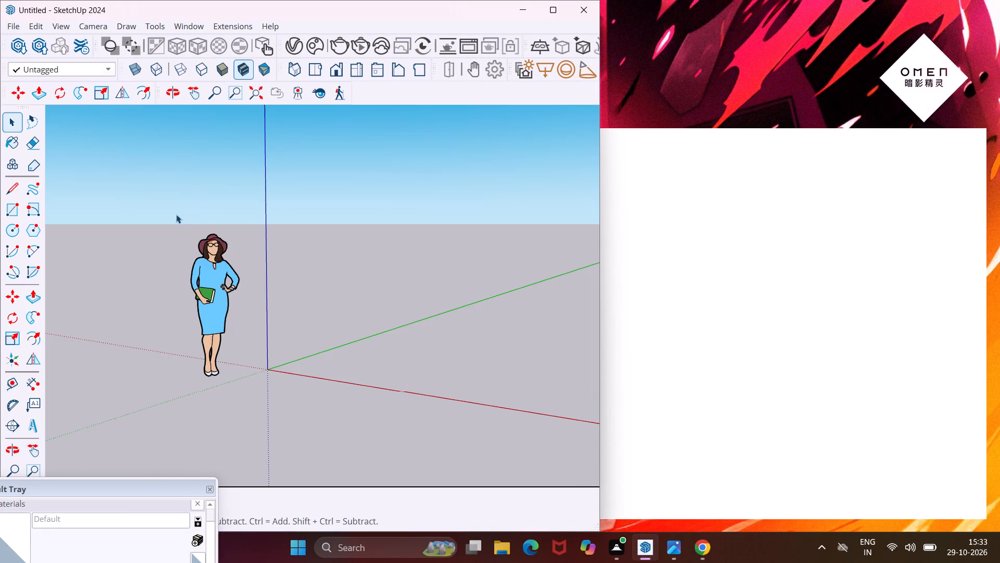
drag(244, 213, 185, 389)
drag(185, 389, 187, 389)
key(Delete)
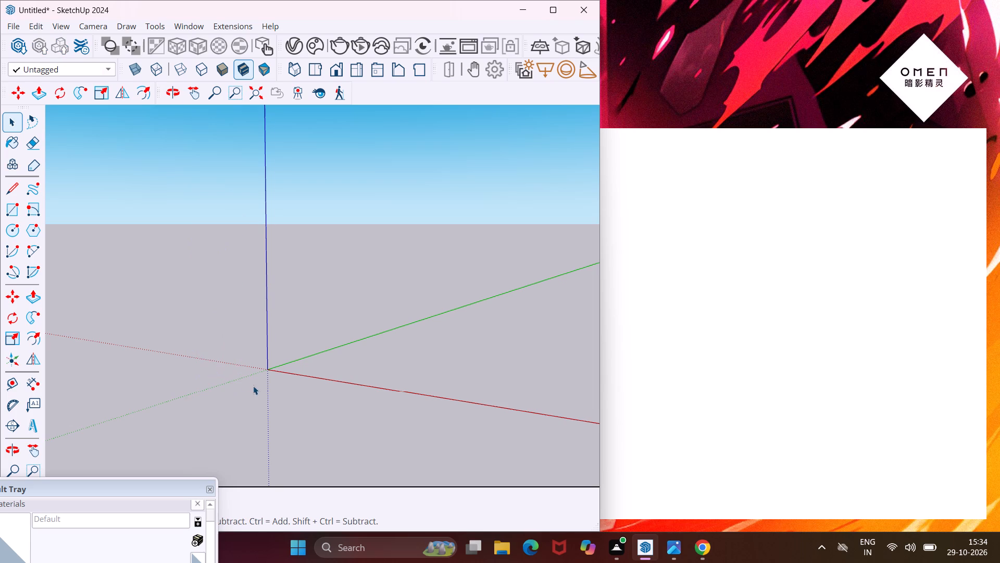
Draw a 30' by 30' rectangle on the ground plane, between the red and green axes.
middle_drag(253, 386, 237, 388)
scroll(187, 276, down, 10)
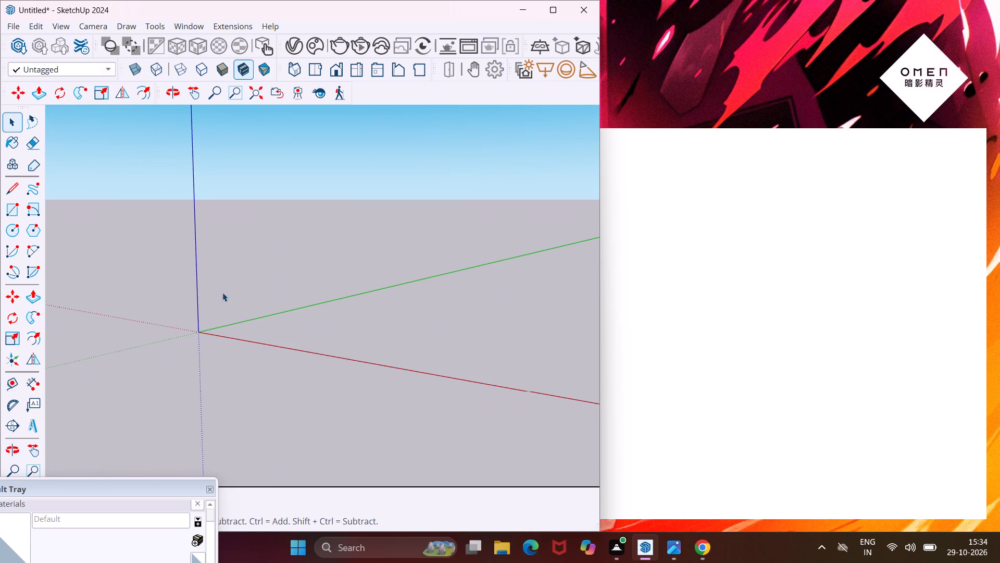
middle_drag(222, 292, 203, 363)
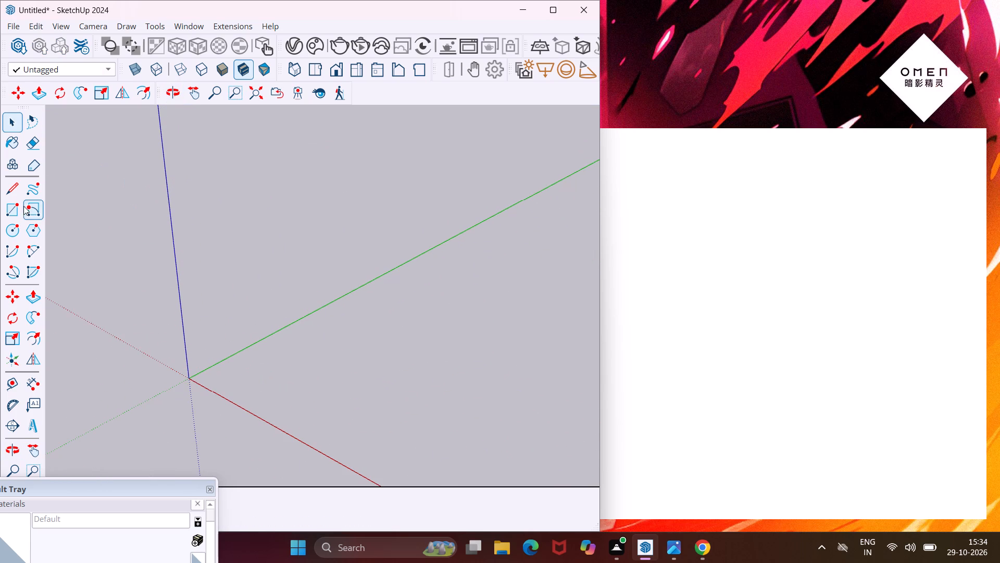
click(19, 206)
scroll(123, 193, down, 5)
middle_drag(197, 317, 203, 347)
click(217, 303)
key(Escape)
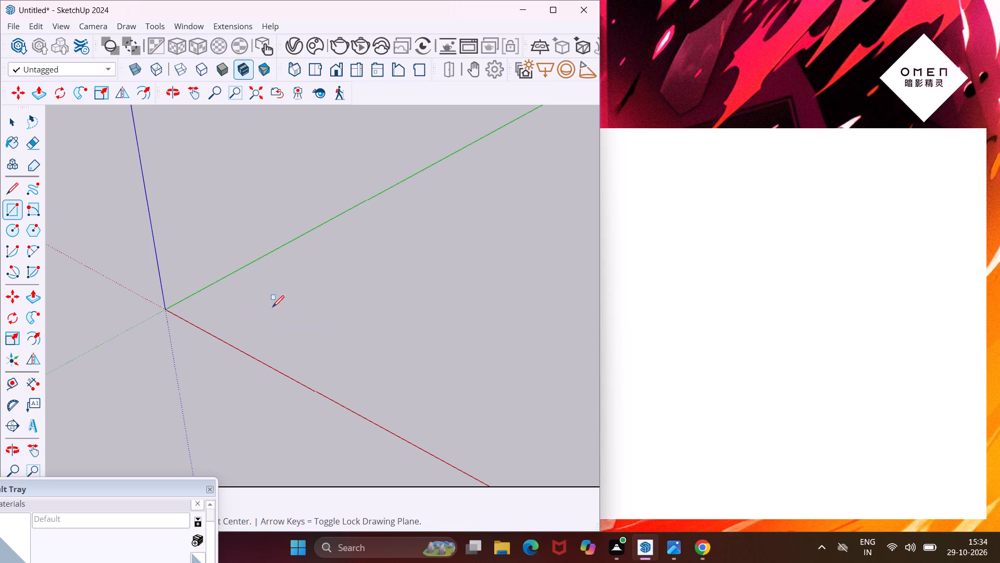
click(281, 306)
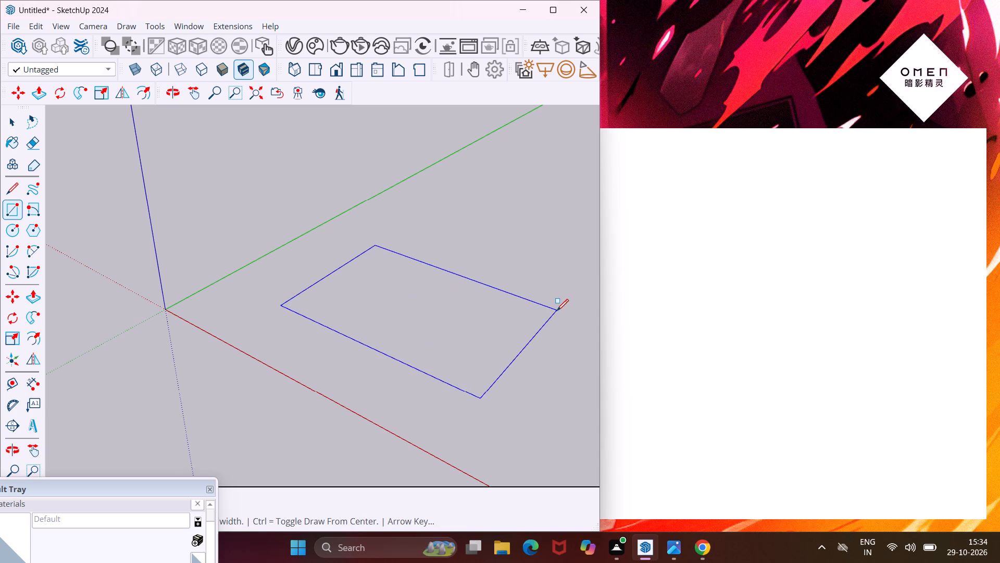
click(557, 311)
text(30)
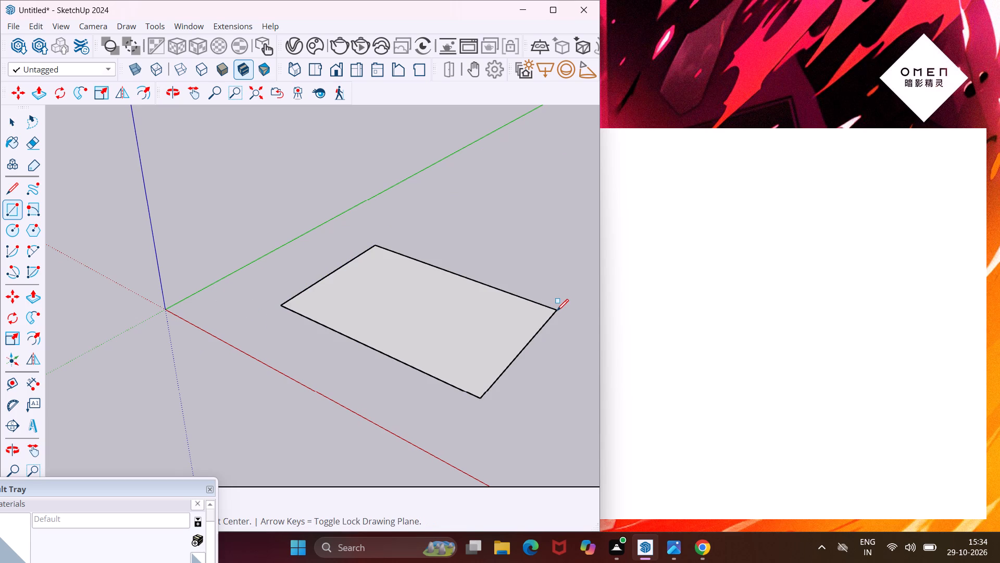
text(',30)
key(apostrophe)
key(Return)
key(Escape)
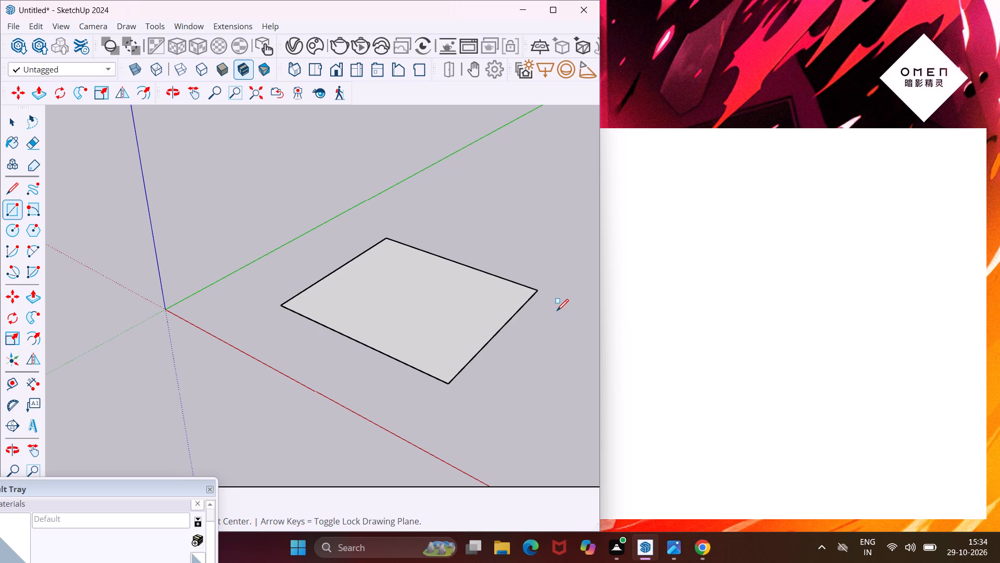
key(space)
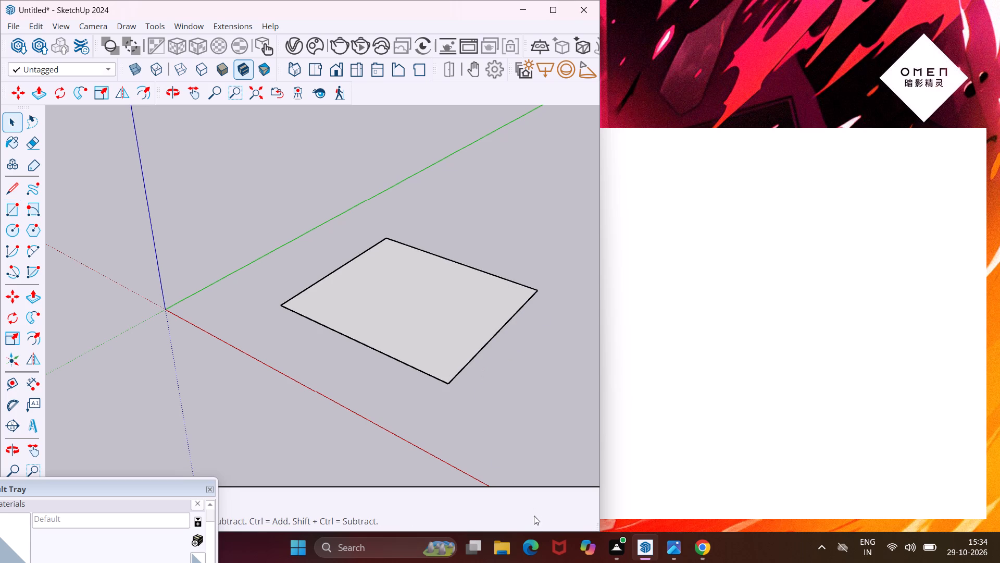
Open the reference photo 7669fce94c50ba4fb761e70f8a8f818e.jpg from the elevation folder in Downloads, place it beside SketchUp, and return to the model.
click(505, 553)
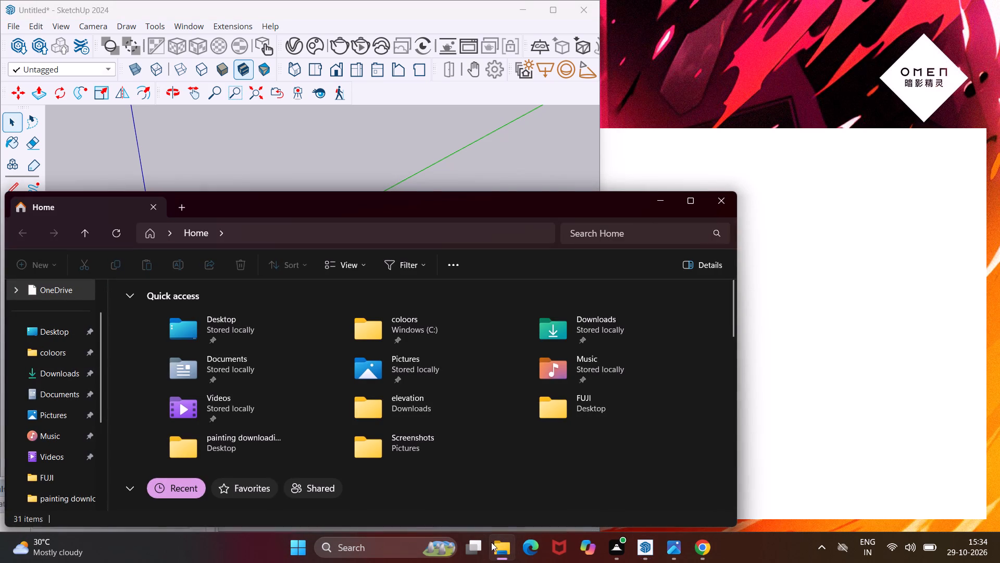
click(57, 383)
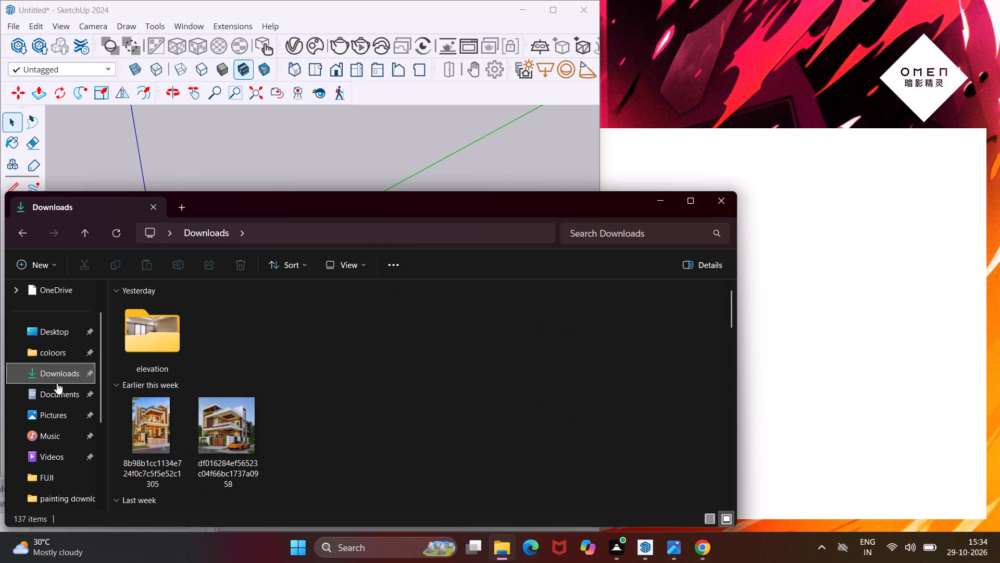
double_click(144, 338)
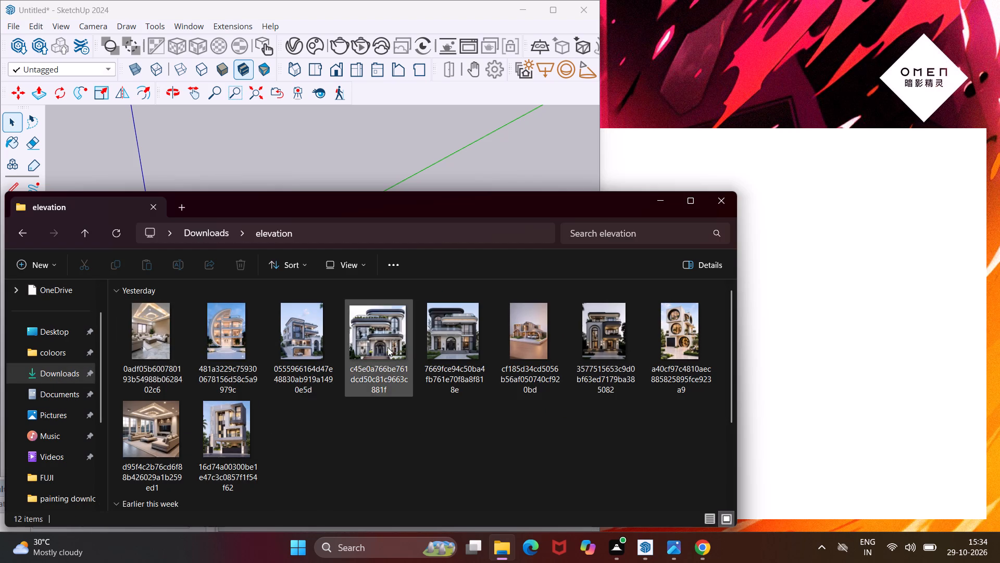
double_click(434, 343)
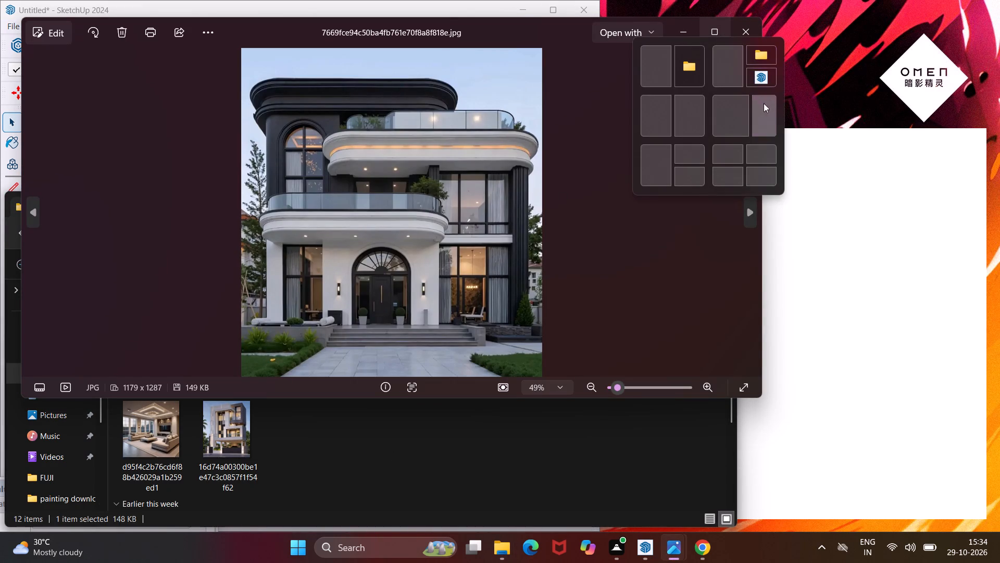
click(764, 104)
click(460, 188)
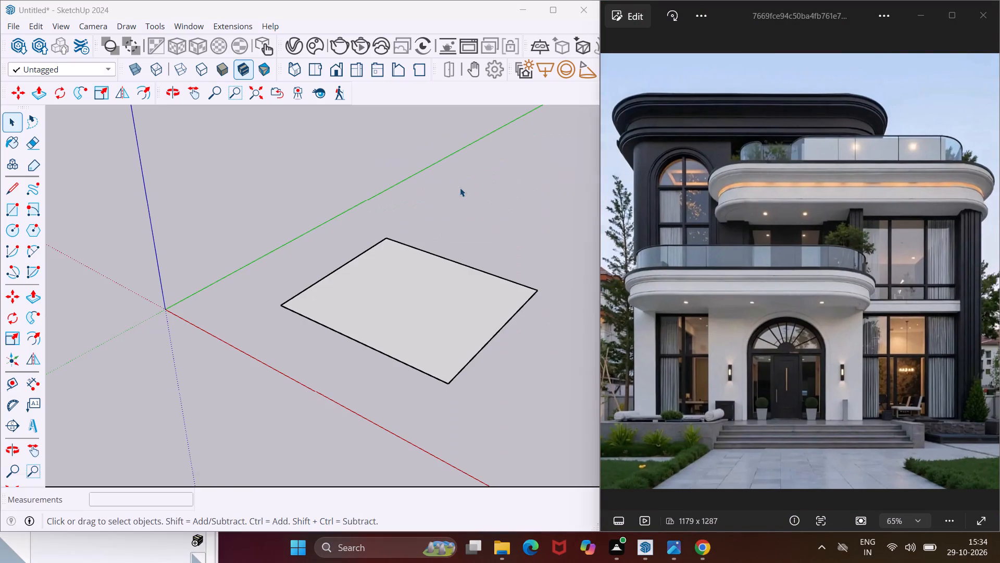
Place a guide 9" inside the square's left edge, parallel to the green axis.
middle_drag(412, 282, 473, 402)
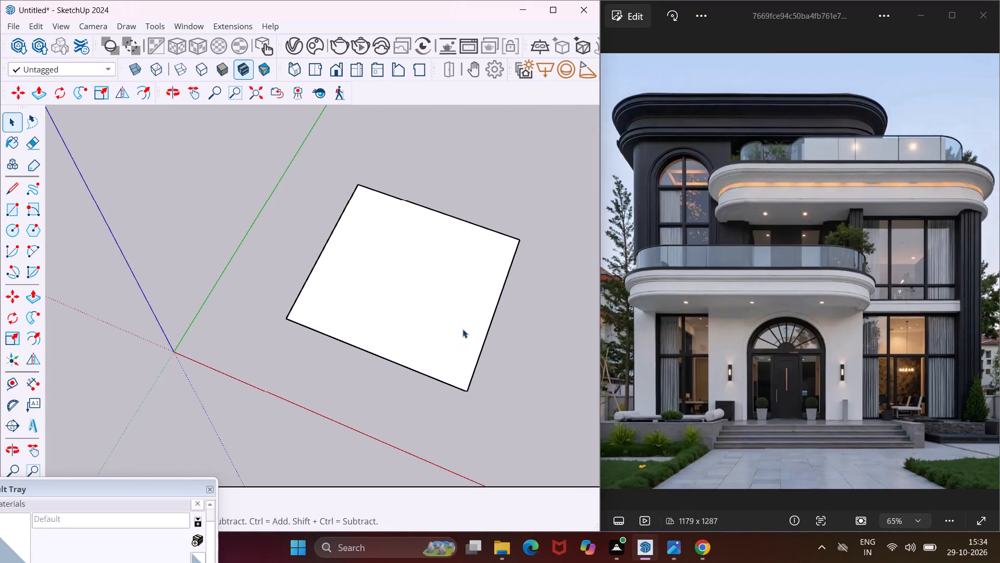
scroll(467, 317, up, 5)
middle_drag(467, 317, 489, 348)
scroll(424, 321, down, 2)
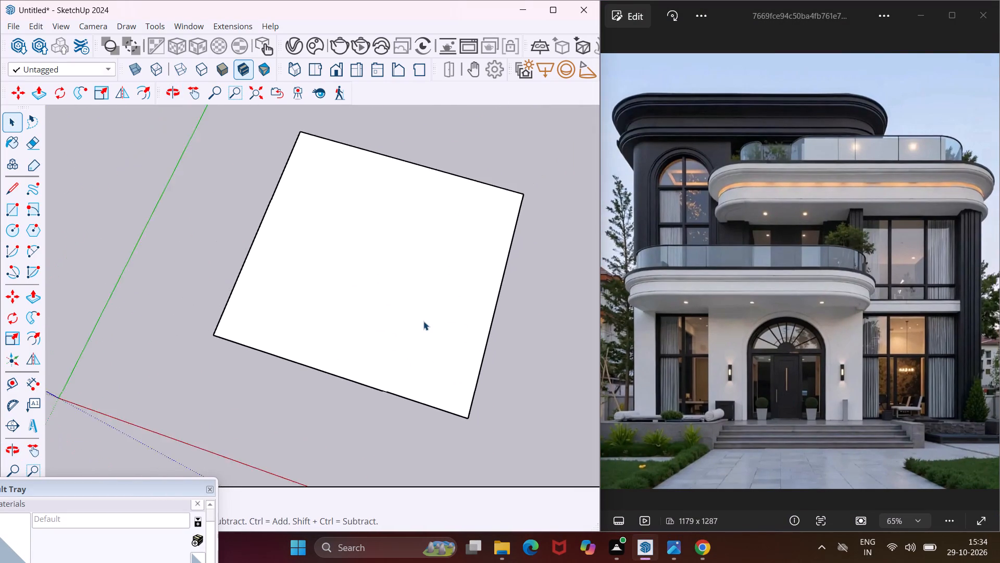
scroll(423, 321, down, 1)
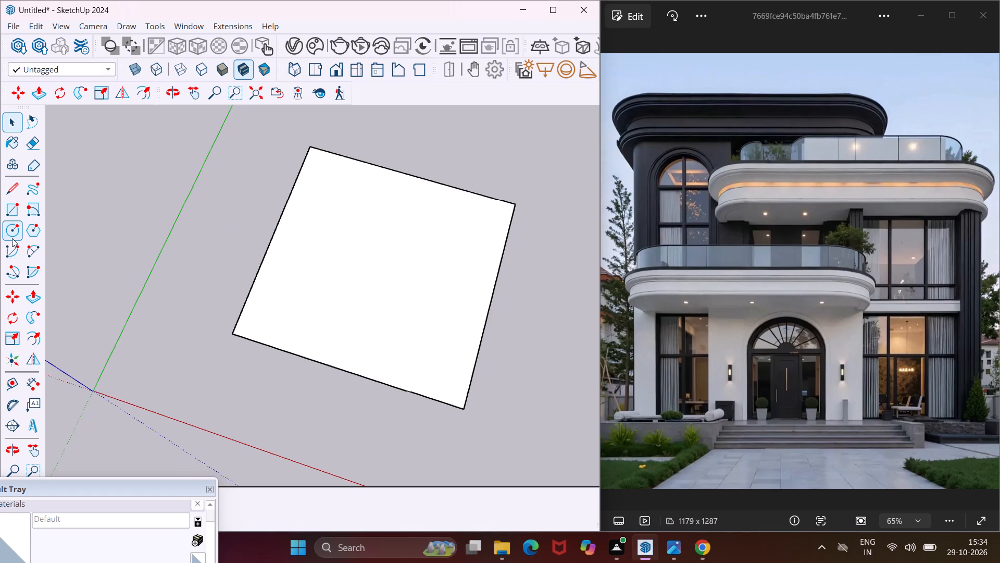
click(4, 386)
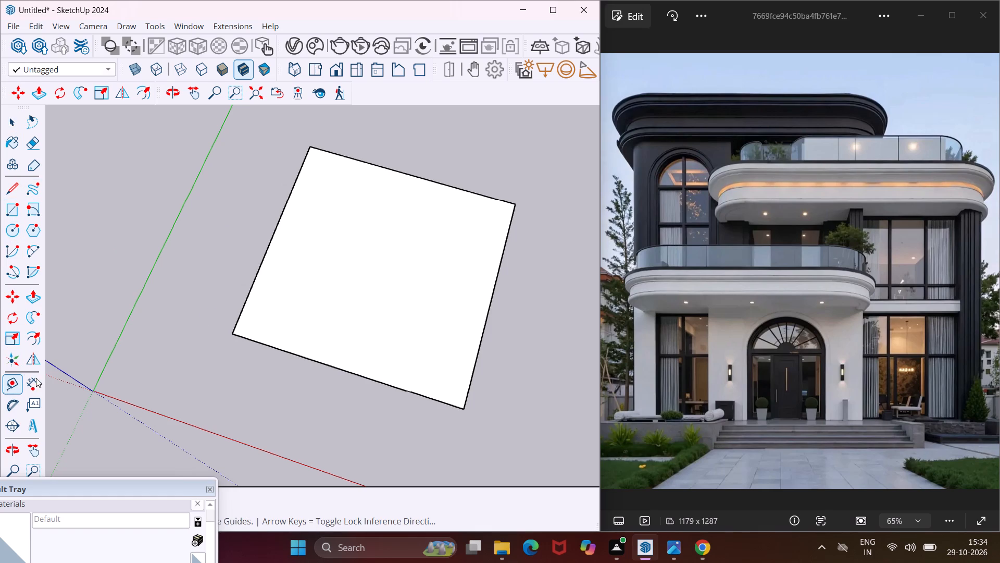
scroll(243, 299, up, 6)
click(253, 290)
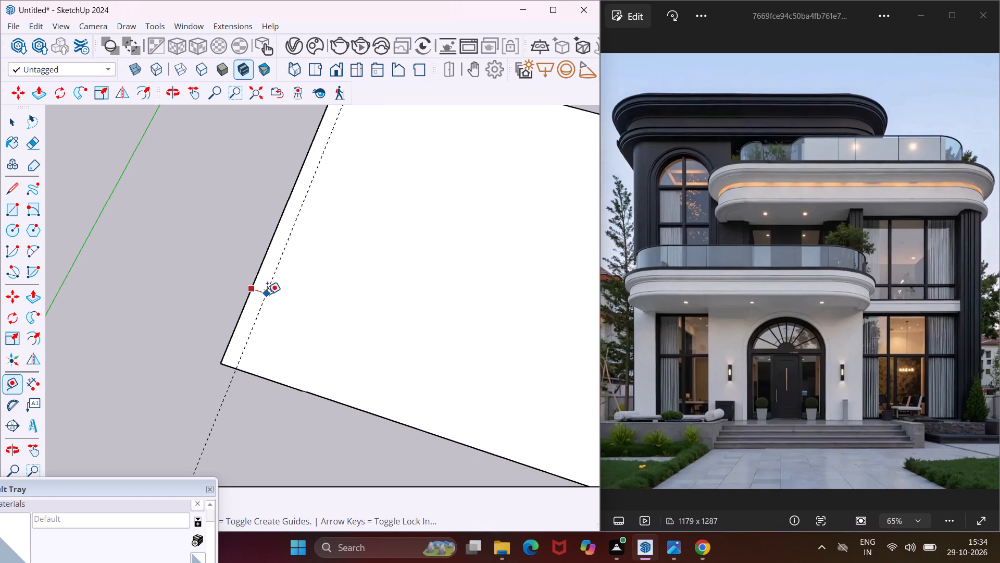
text(9")
key(Return)
Place a guide 9" inside the square's back edge.
scroll(211, 319, down, 6)
scroll(403, 171, up, 4)
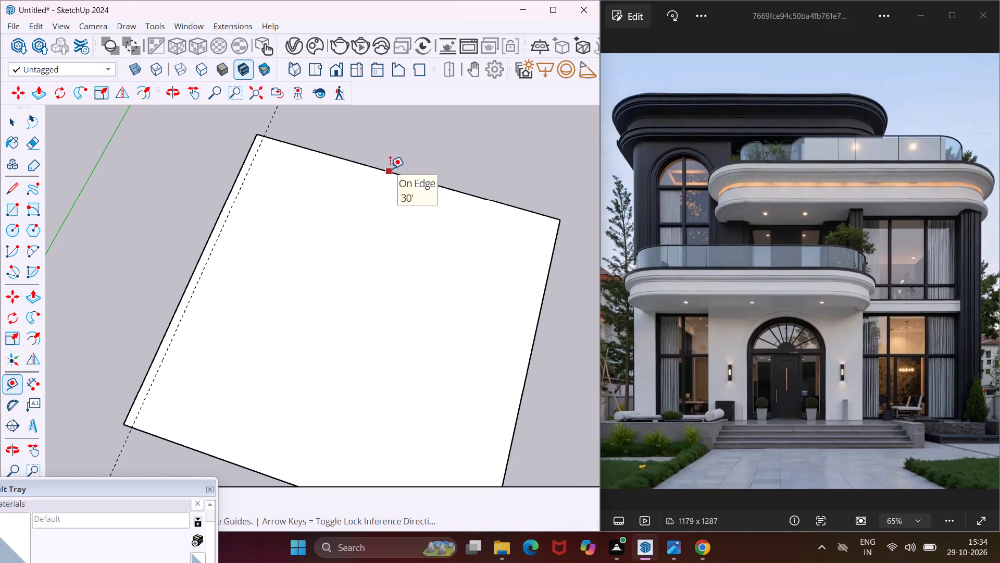
click(390, 168)
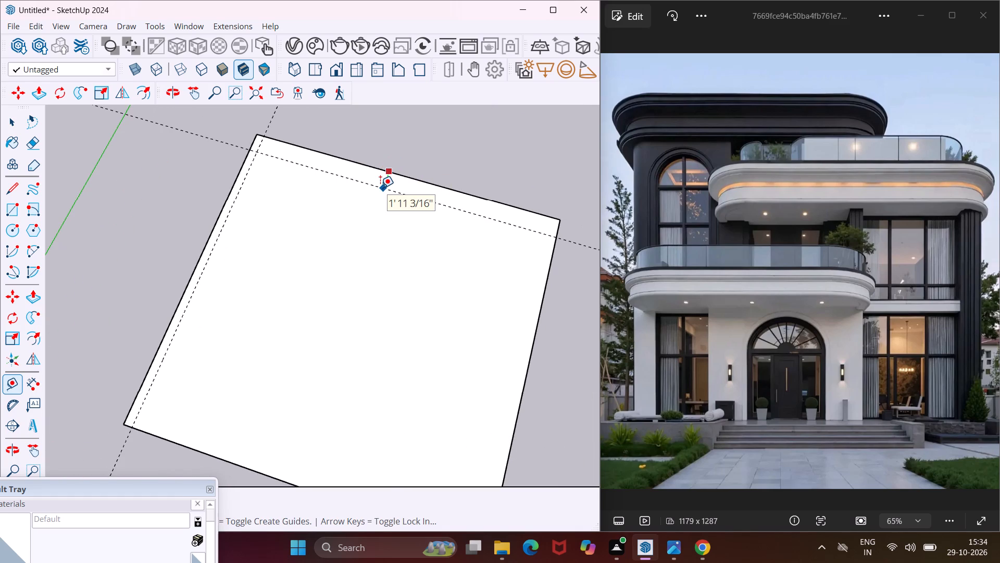
text(9")
key(Return)
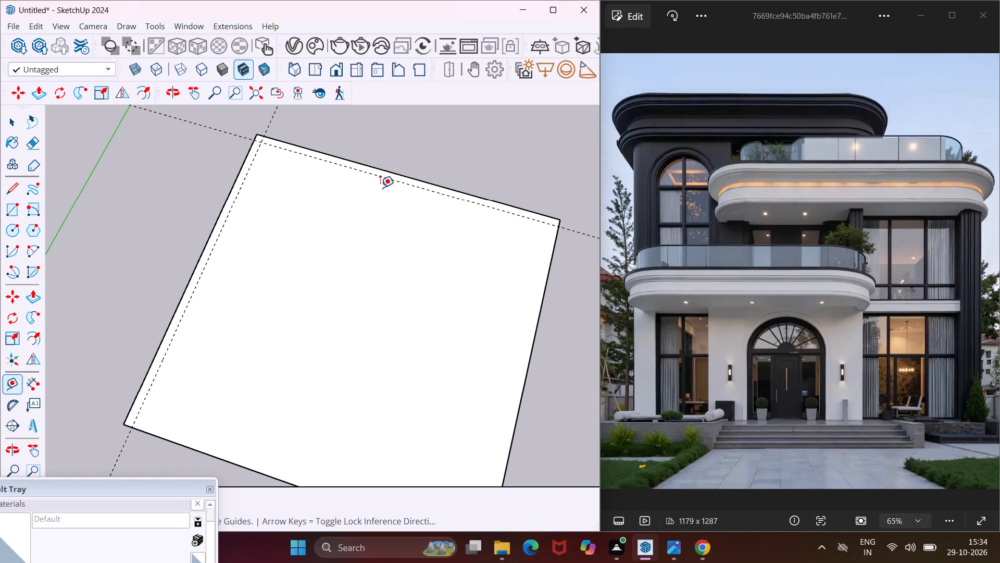
Place a guide 9" inside the square's right edge.
scroll(318, 188, down, 4)
scroll(422, 309, up, 2)
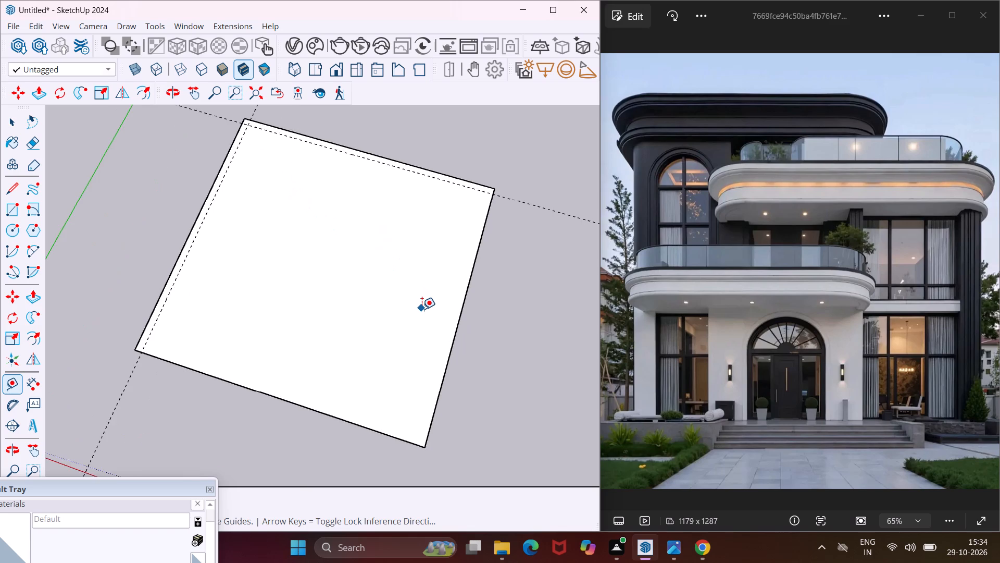
scroll(422, 310, up, 4)
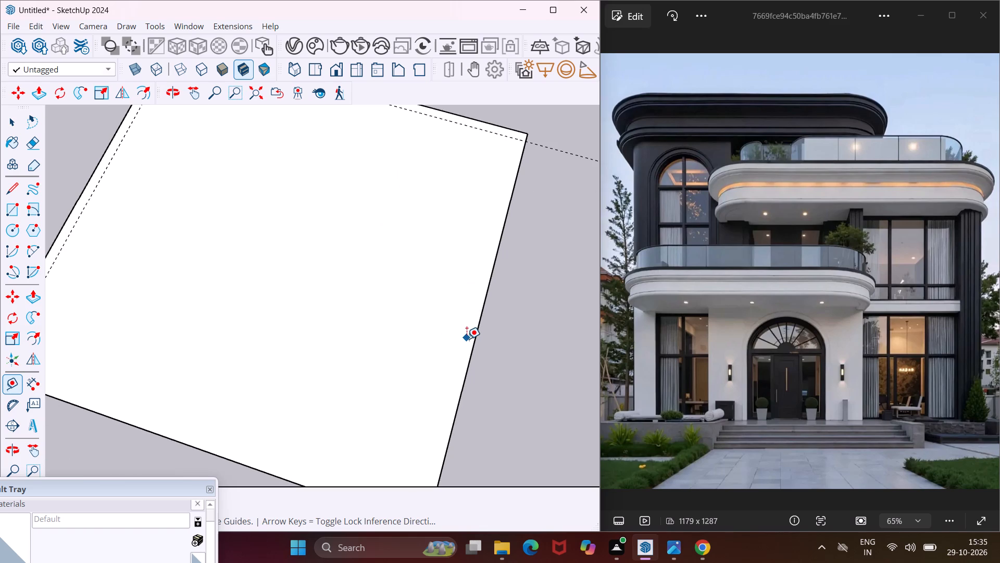
click(472, 340)
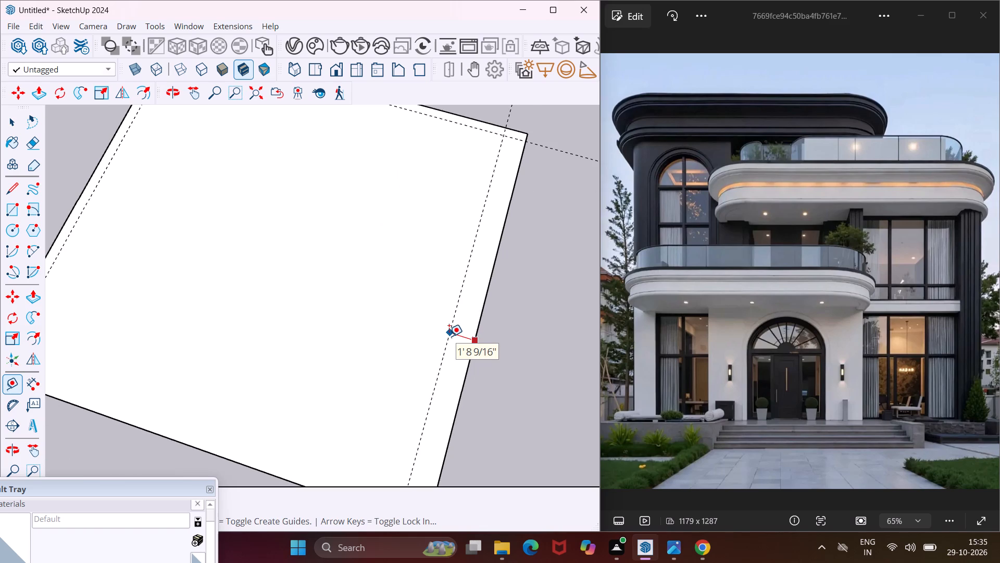
text(9")
key(Return)
Place a guide 2' inside the square's front edge.
scroll(388, 340, down, 5)
scroll(125, 349, up, 3)
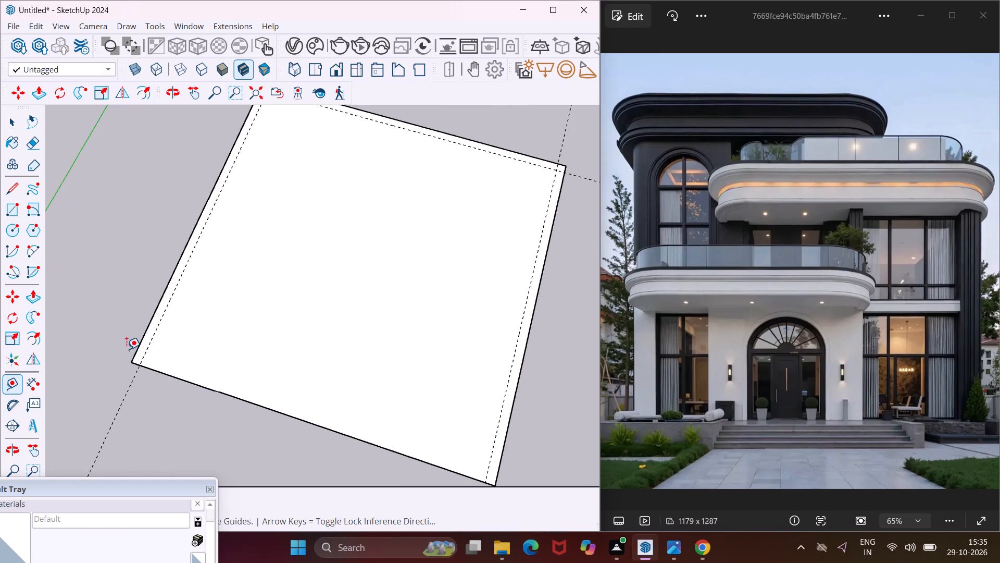
scroll(133, 351, up, 4)
scroll(181, 401, up, 3)
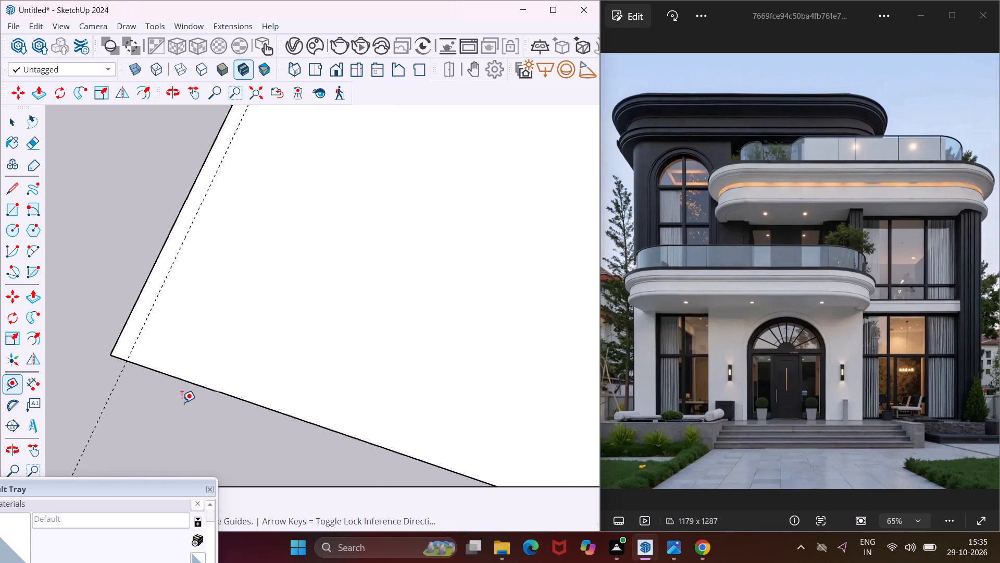
click(197, 385)
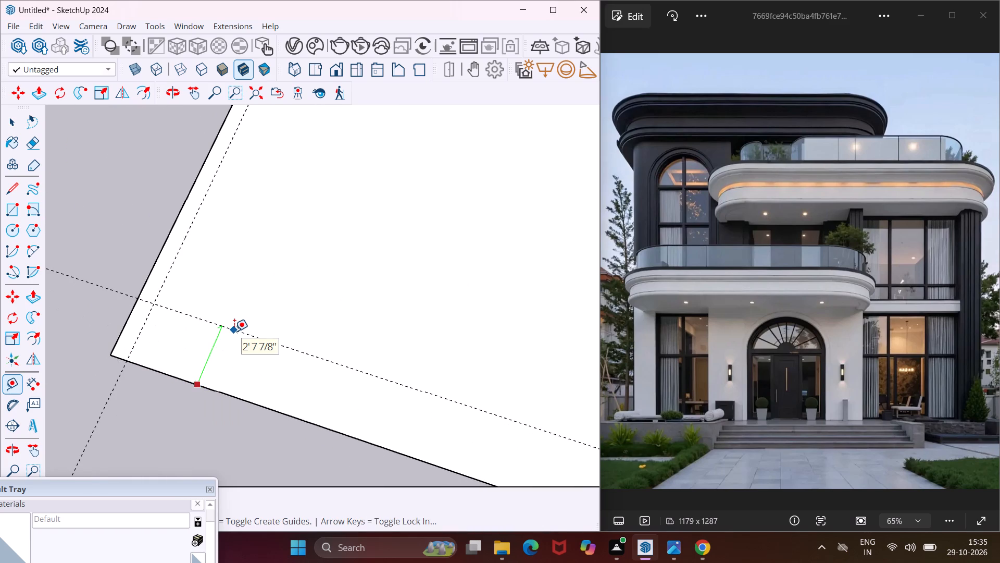
text(2')
key(Return)
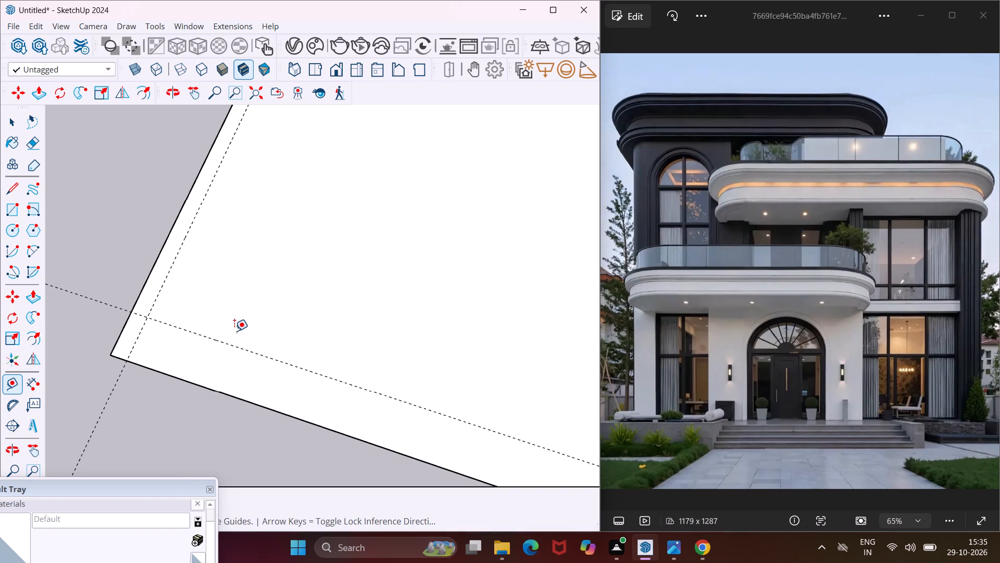
Place a guide 9" behind the 2' front guide to mark the recessed front wall's thickness.
scroll(166, 375, down, 3)
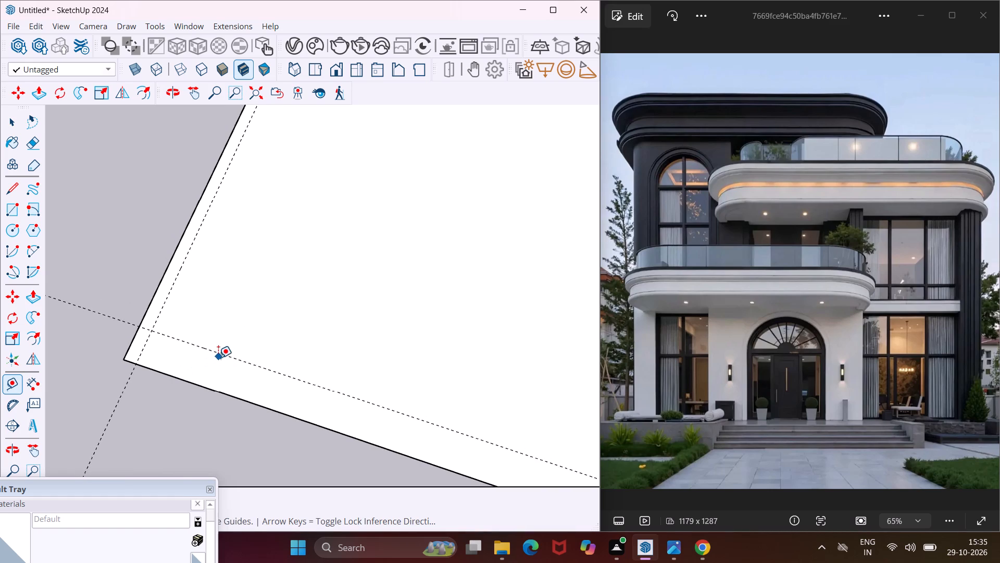
scroll(221, 357, up, 2)
click(221, 357)
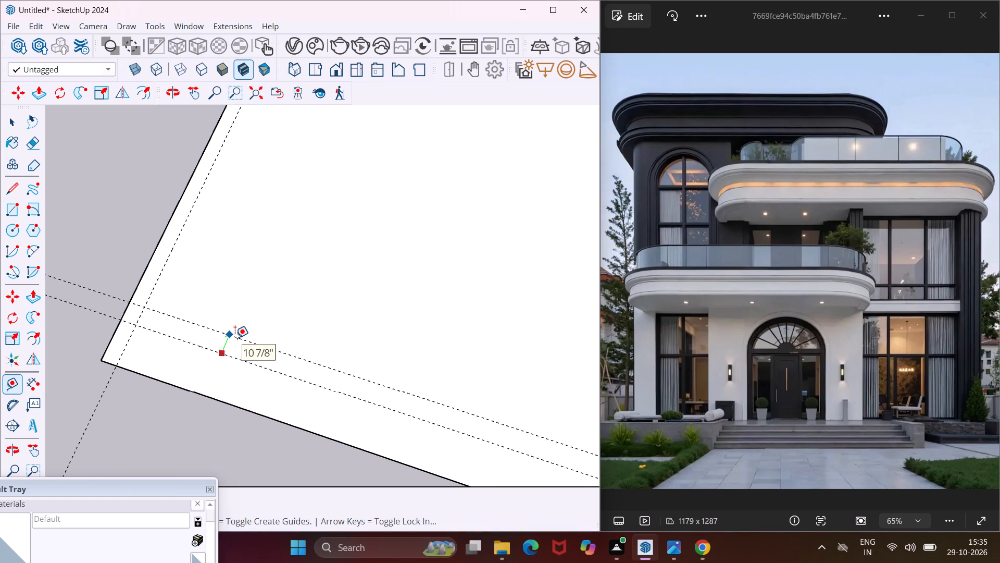
text(9")
key(Return)
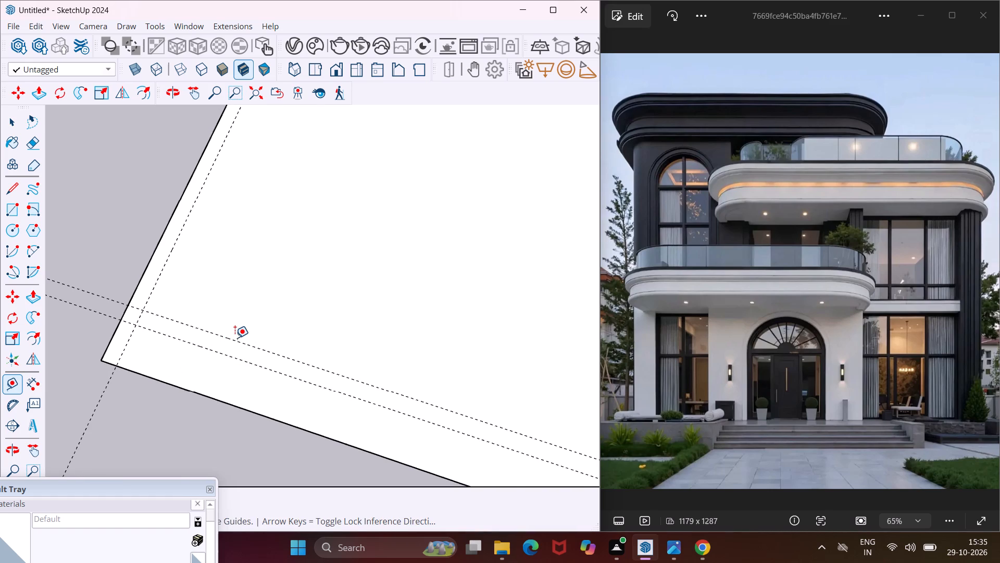
Place a guide 9" inside the square's front edge.
scroll(231, 338, down, 3)
click(345, 431)
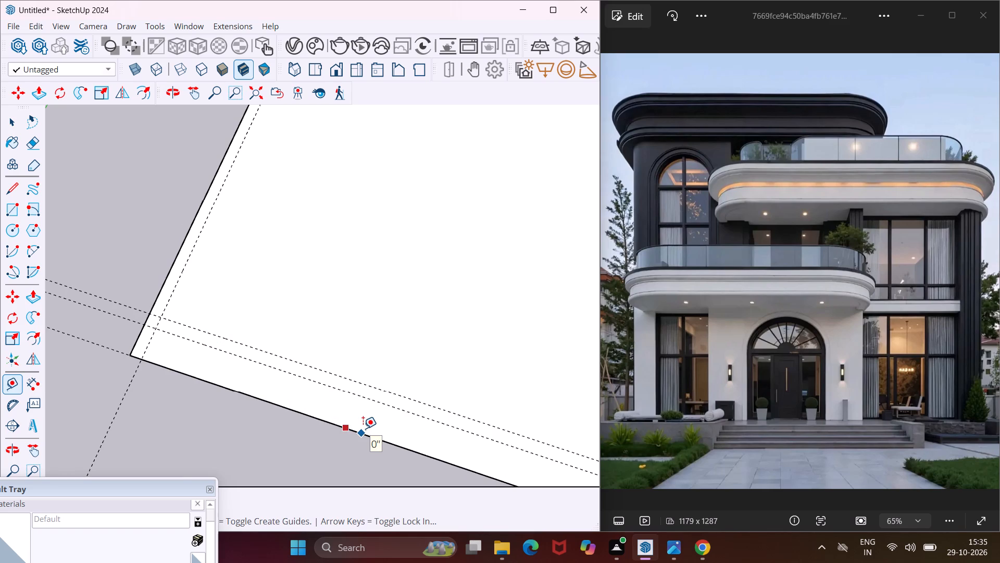
text(9")
key(Return)
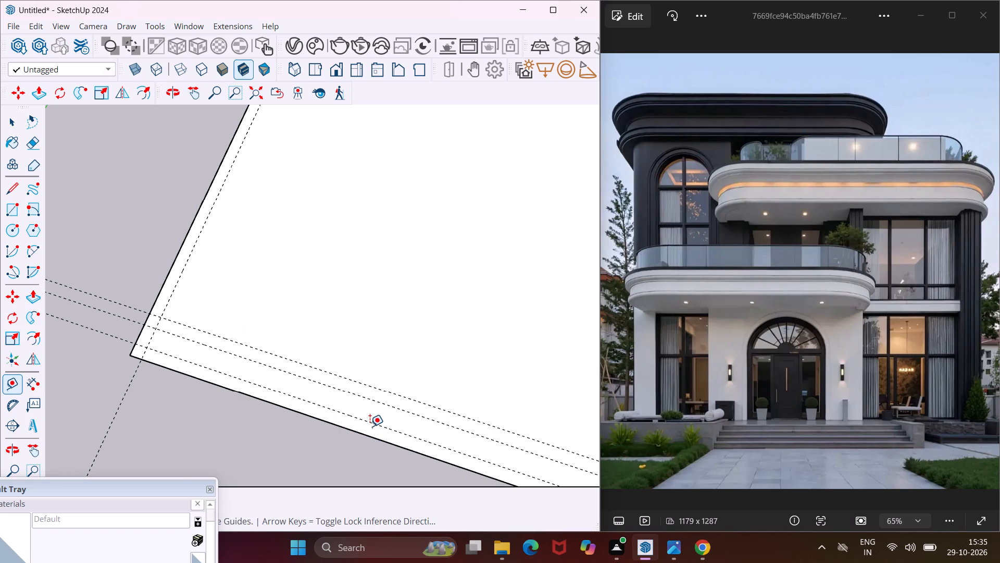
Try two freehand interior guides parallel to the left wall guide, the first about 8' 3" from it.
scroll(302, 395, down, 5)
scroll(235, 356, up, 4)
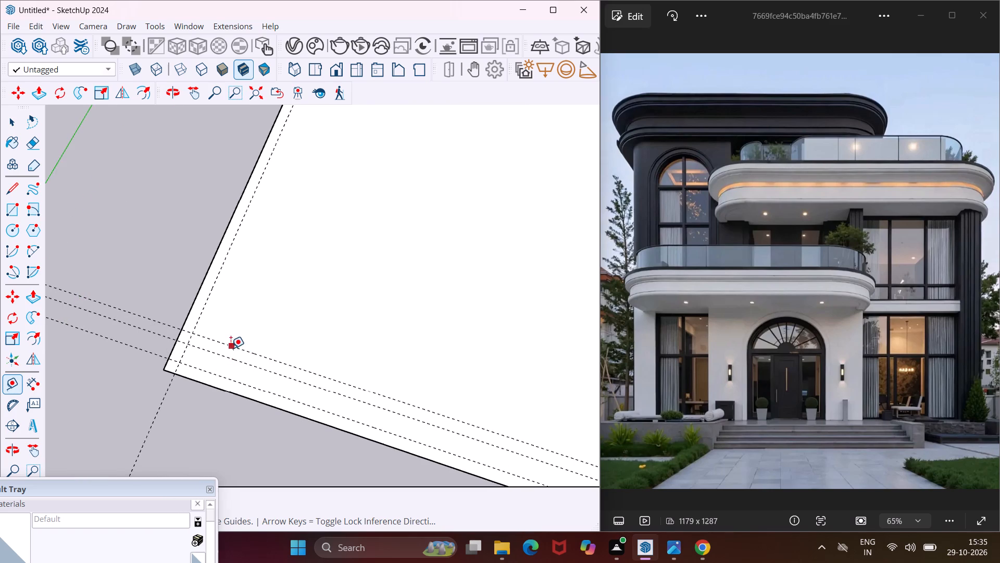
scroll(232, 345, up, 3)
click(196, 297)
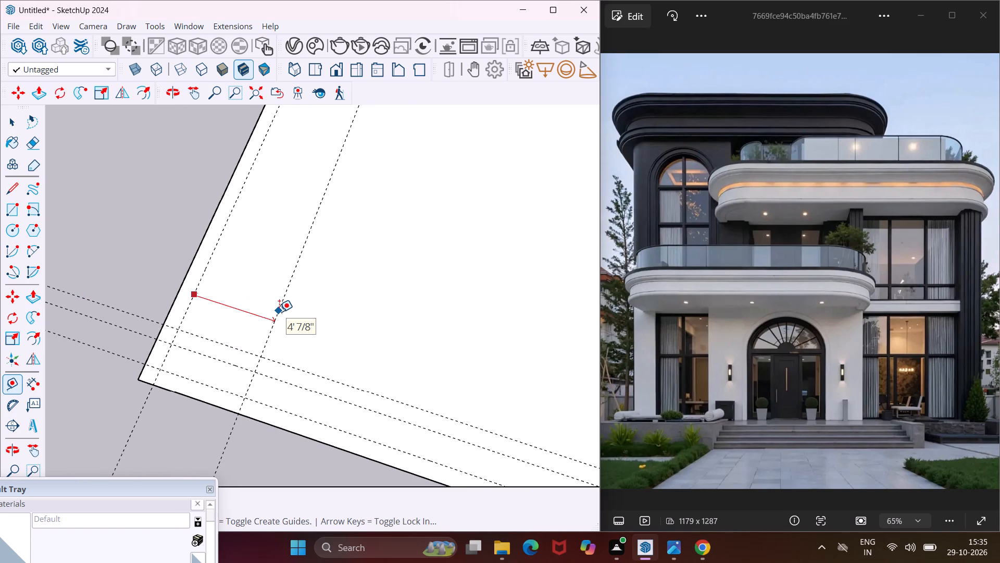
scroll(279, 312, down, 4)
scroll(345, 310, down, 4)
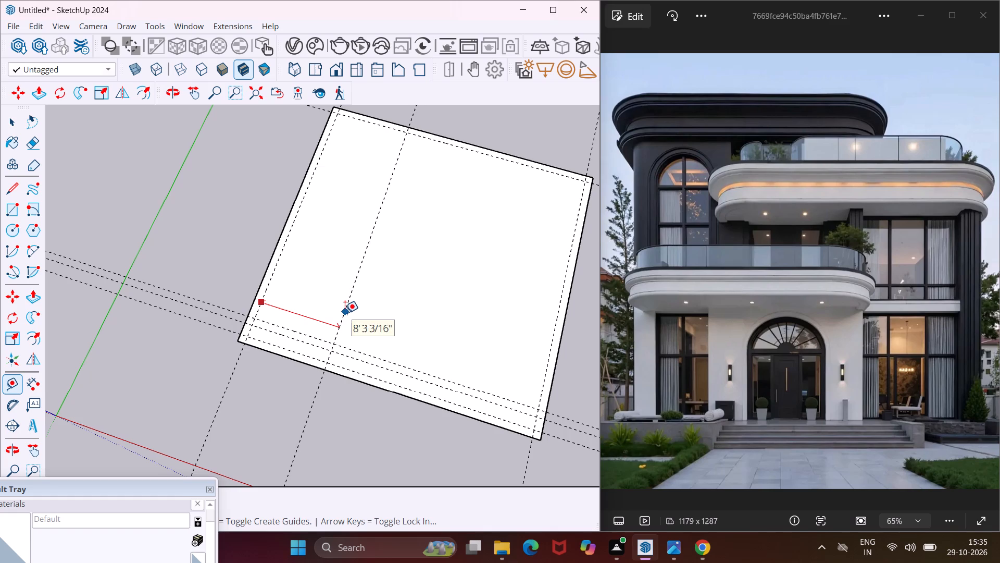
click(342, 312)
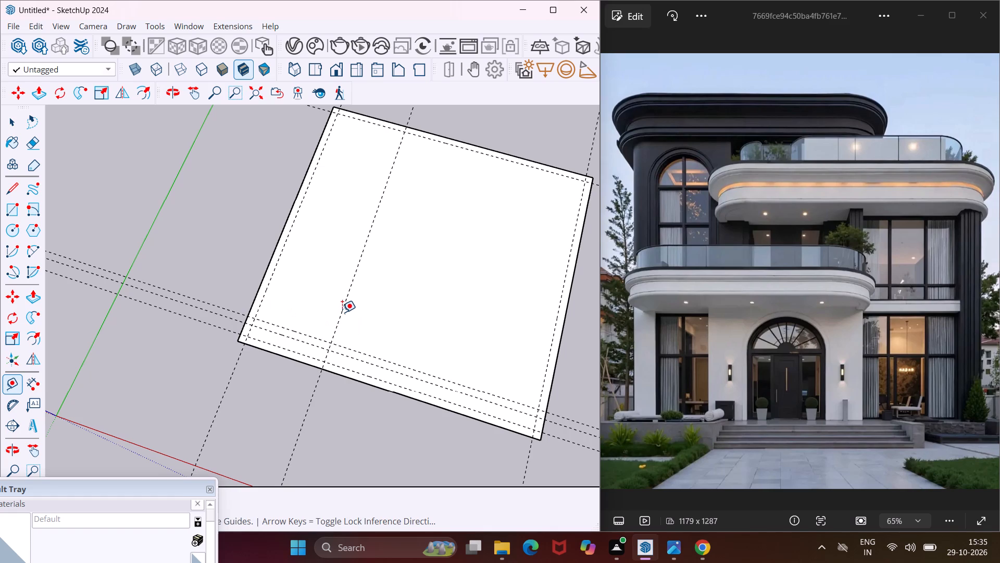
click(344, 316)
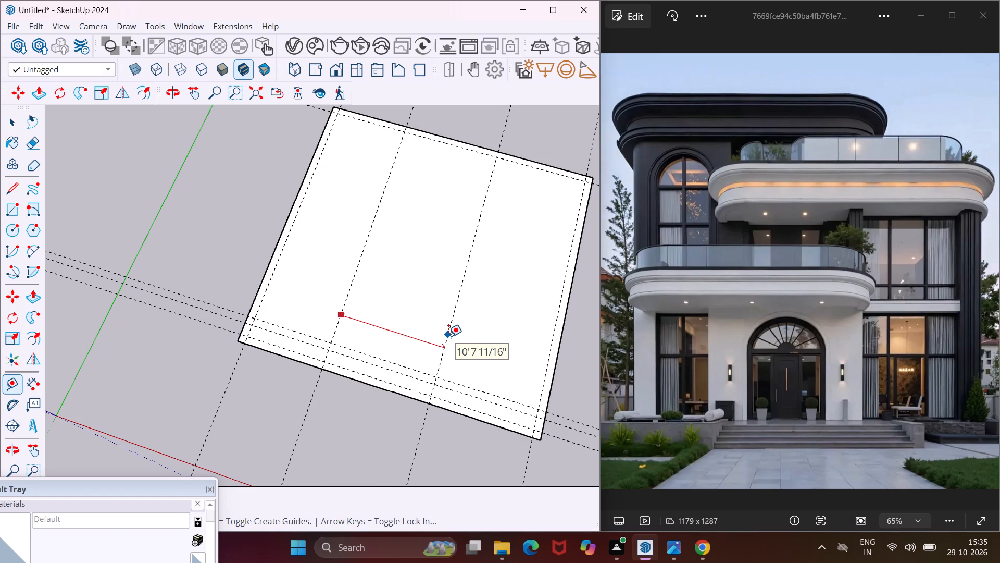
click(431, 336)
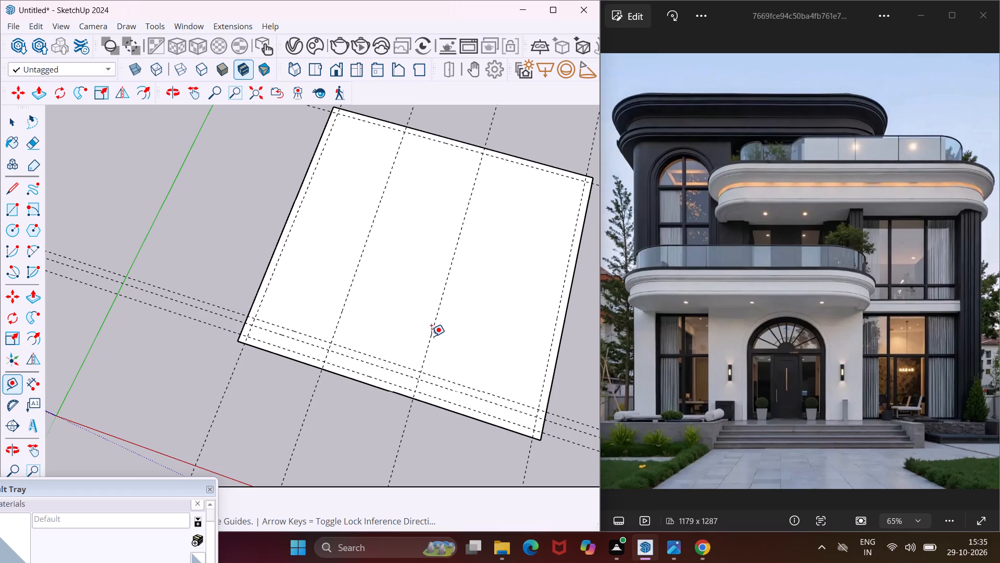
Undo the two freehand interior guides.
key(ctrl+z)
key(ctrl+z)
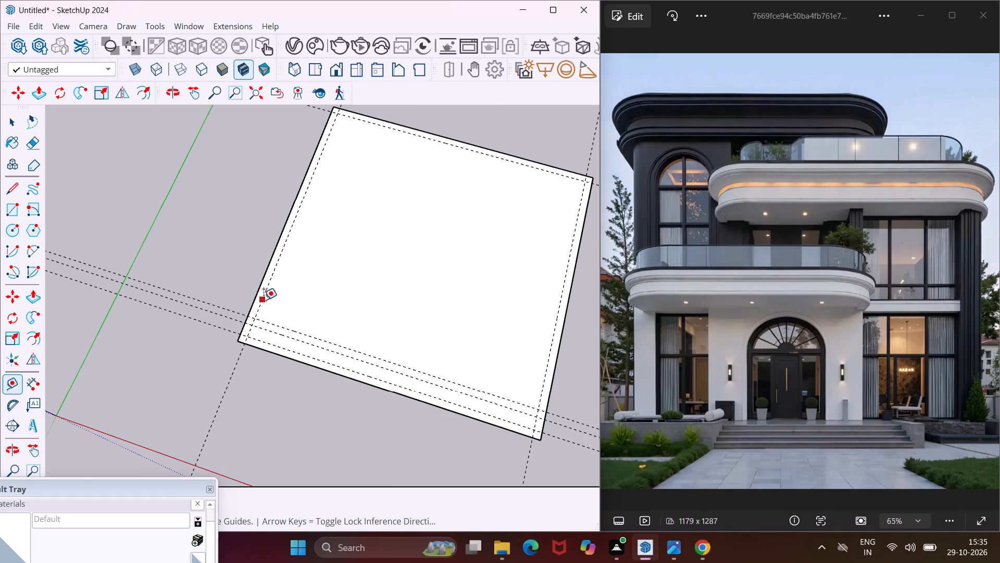
Place an interior guide about 7' 5" to the right of the left wall guide.
scroll(265, 299, up, 2)
click(265, 297)
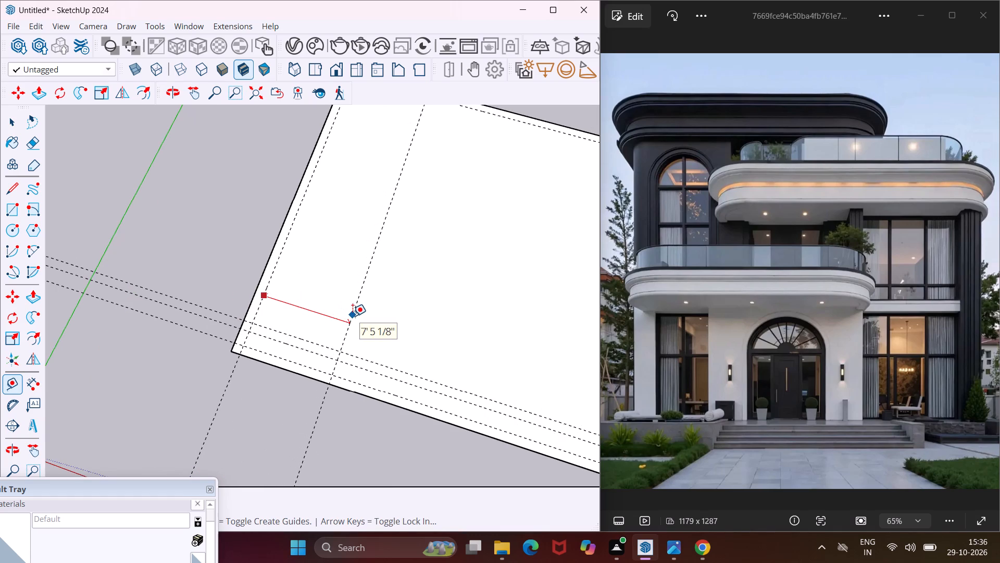
click(353, 316)
Place a parallel guide 9" to the right of the new interior guide.
scroll(352, 328, up, 2)
click(352, 328)
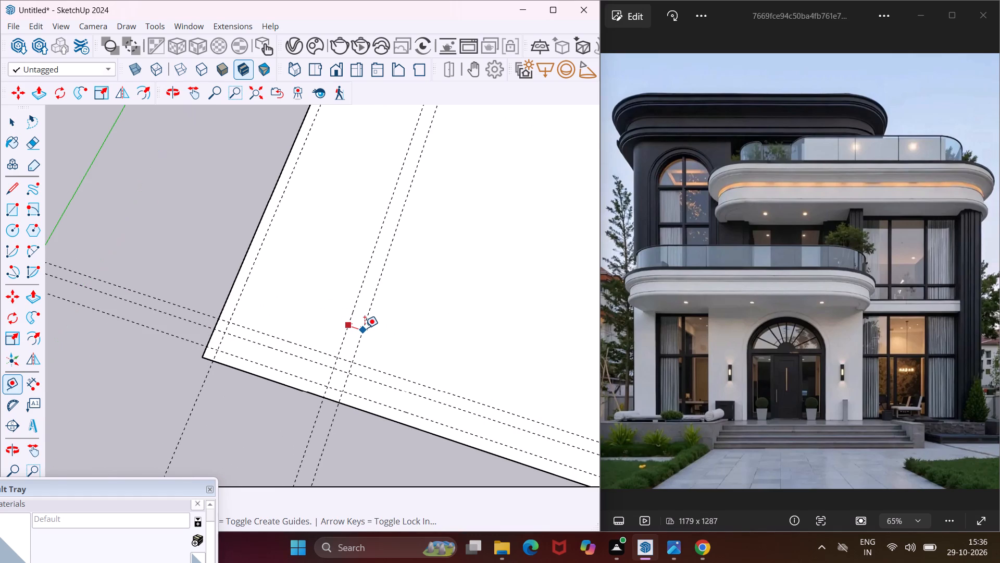
text(9")
key(Return)
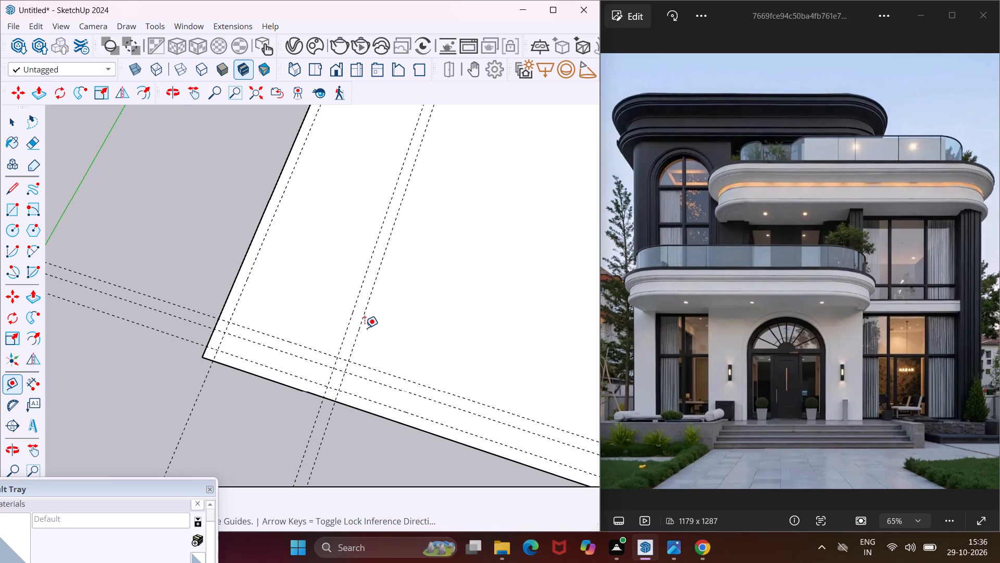
Place another interior guide about 10' to the right of the first interior pair.
scroll(349, 332, down, 4)
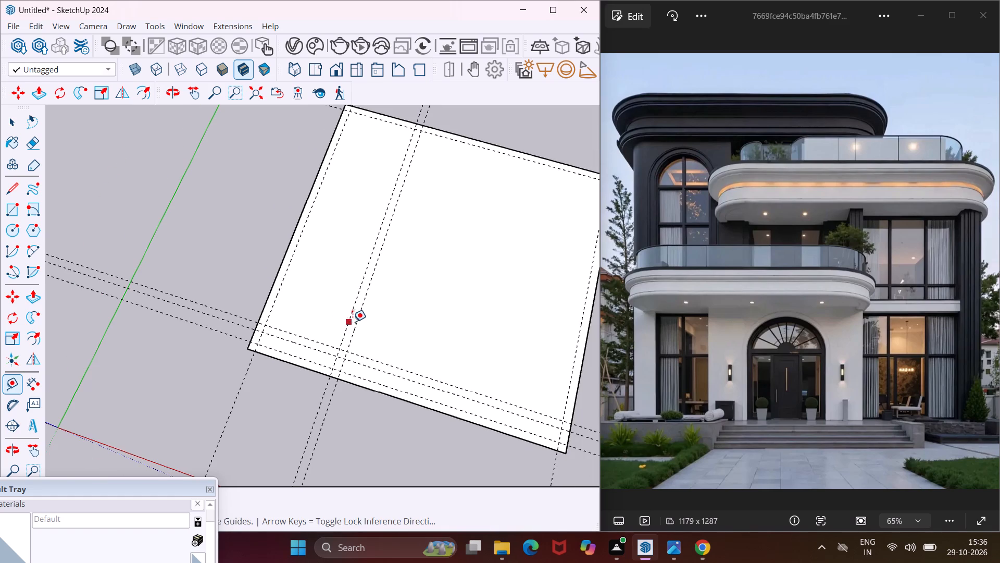
click(361, 322)
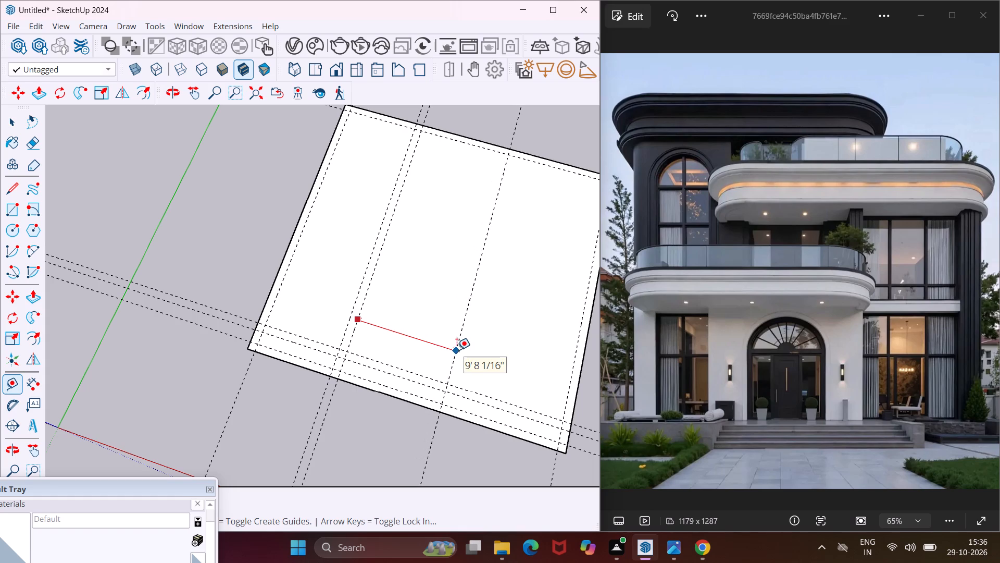
click(463, 351)
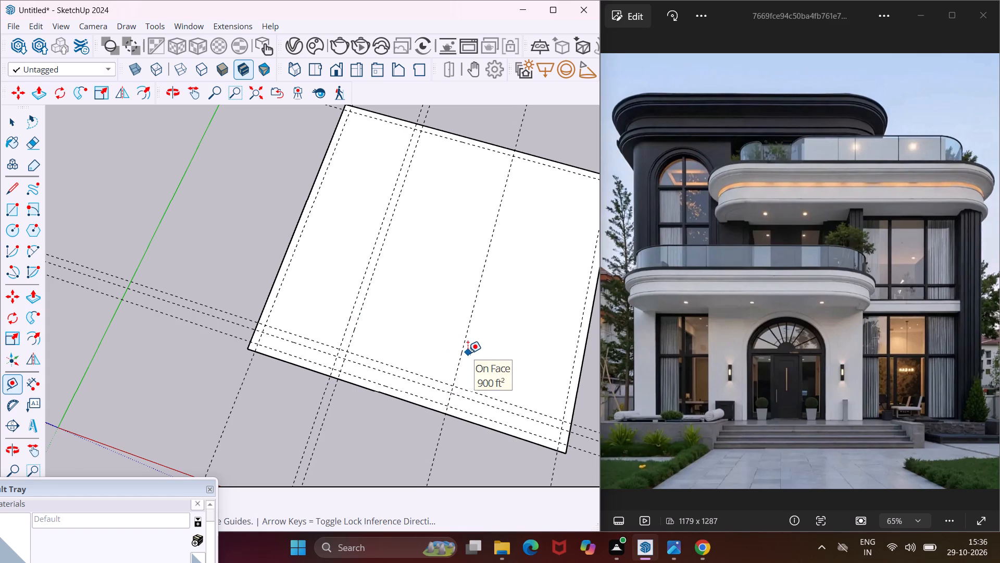
Place a parallel guide 9" to the right of the second interior guide position to complete the pair.
scroll(468, 353, up, 3)
click(463, 351)
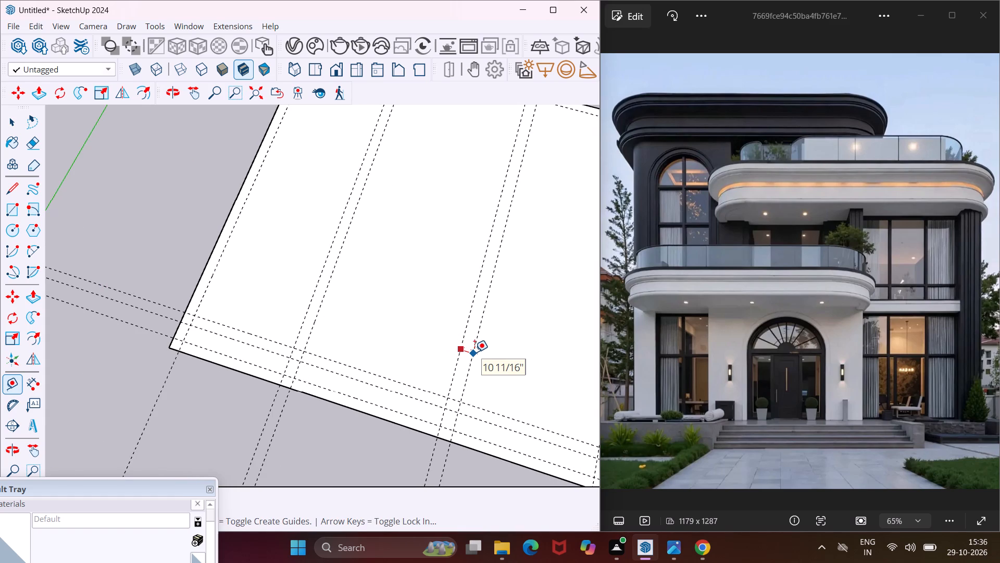
text(9")
key(Return)
scroll(334, 370, down, 6)
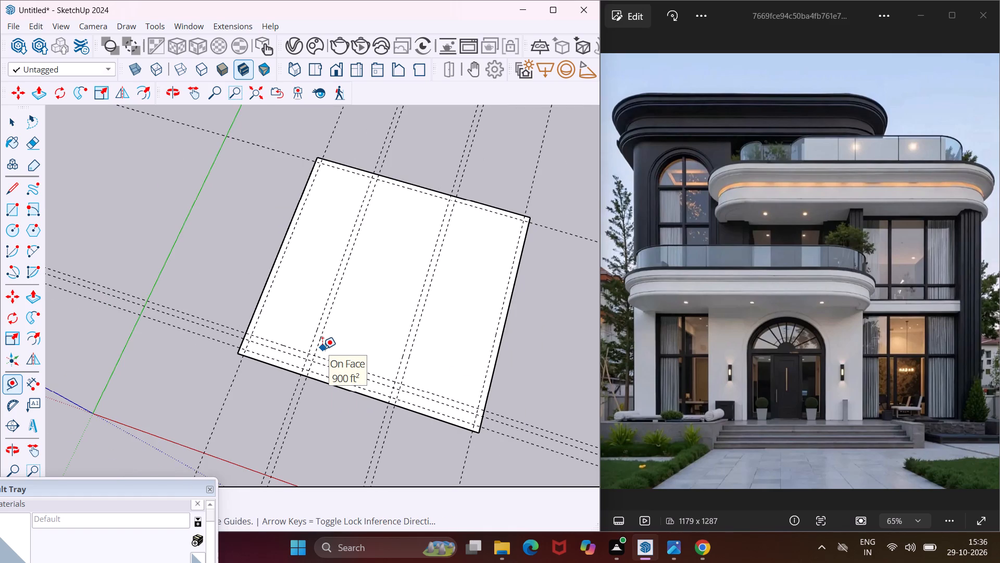
key(Escape)
key(space)
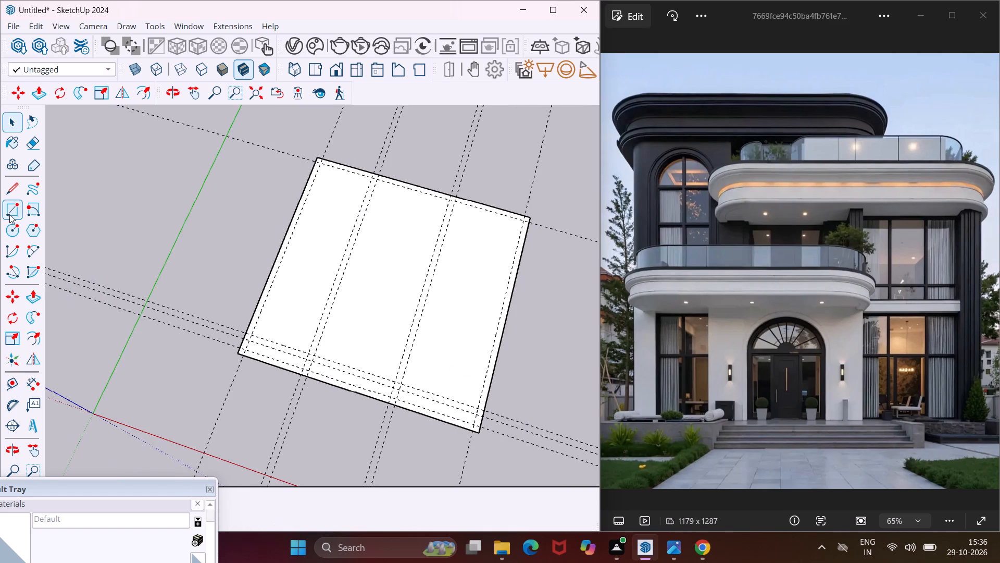
Draw the left wall strip as a rectangle from the square's back-left corner to the 2' front guide at the left wall guide.
click(12, 210)
scroll(316, 160, up, 5)
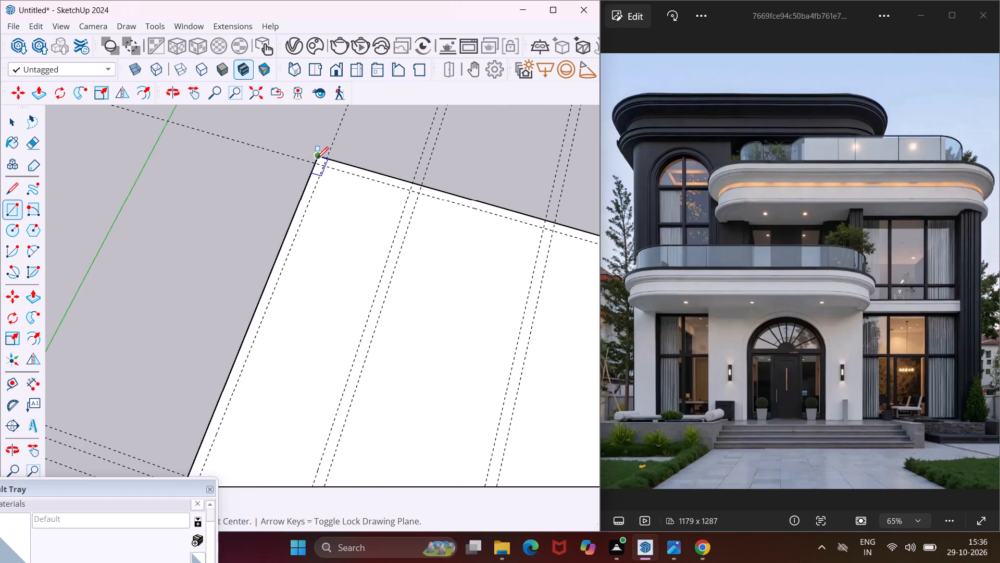
click(317, 158)
scroll(318, 231, down, 5)
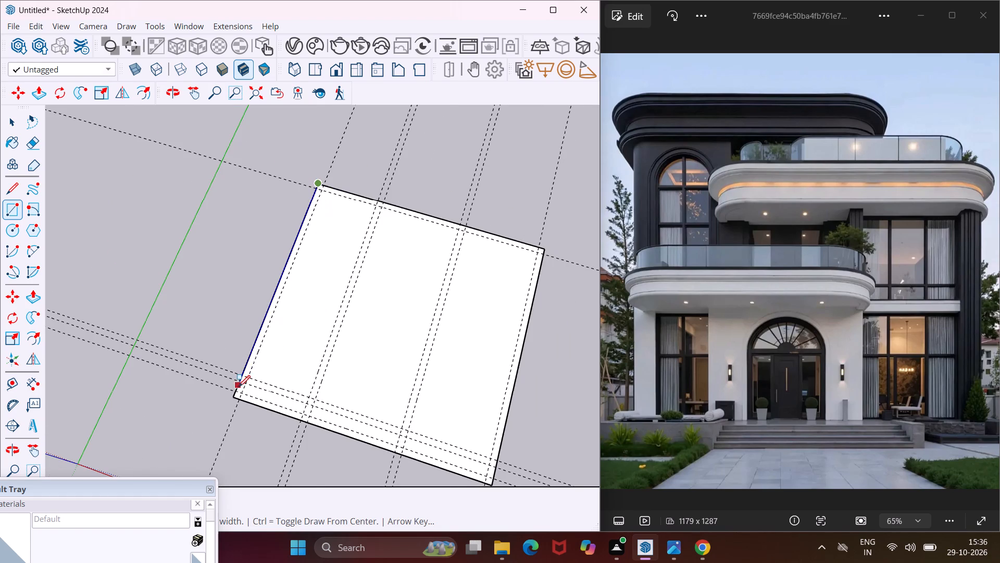
scroll(244, 386, up, 8)
click(248, 381)
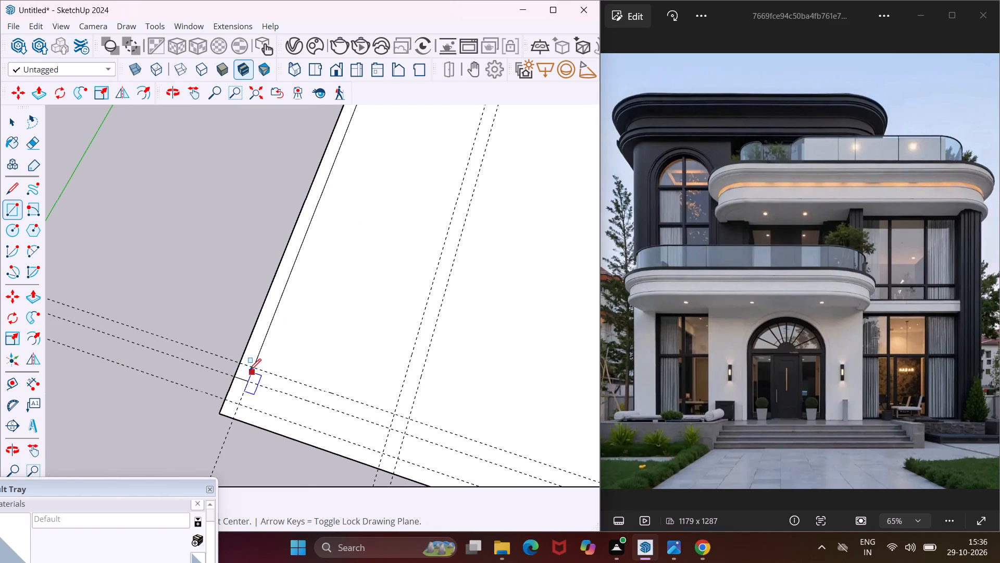
Draw the recessed left front wall strip between the 2' guide and its 9" offset, from the left wall to the first interior pair's far guide.
click(252, 368)
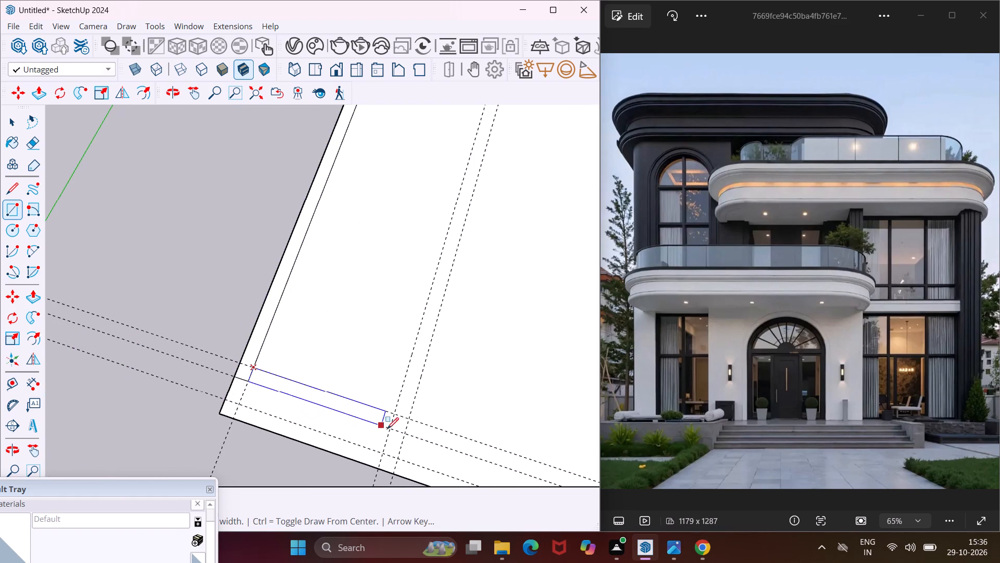
click(406, 435)
Draw the left return wall rectangle between the first interior guide pair, from the recessed front wall to the square's front edge.
click(405, 435)
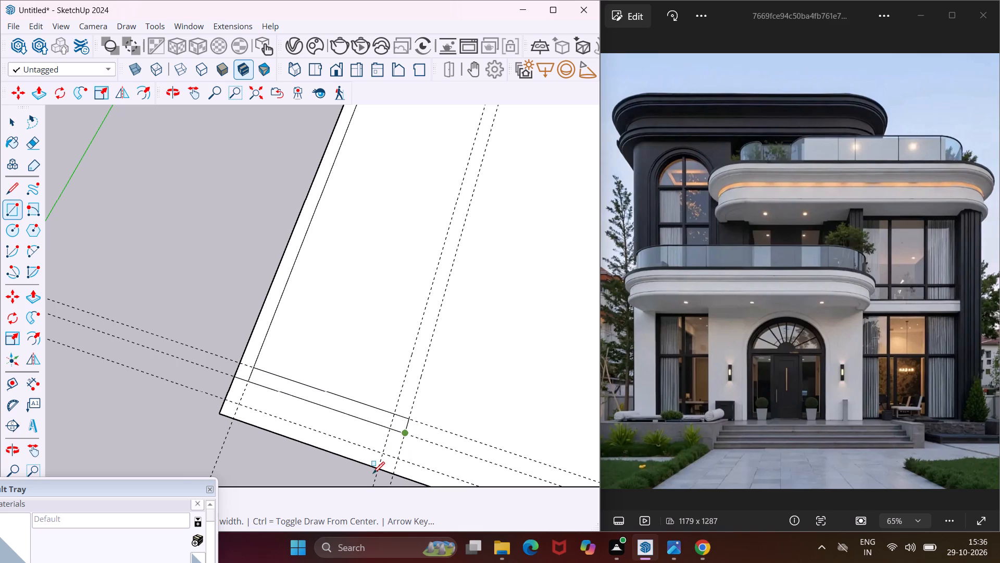
click(374, 472)
Draw the middle front wall strip along the square's front edge, from the left return wall to the second interior pair's far guide.
scroll(192, 373, down, 5)
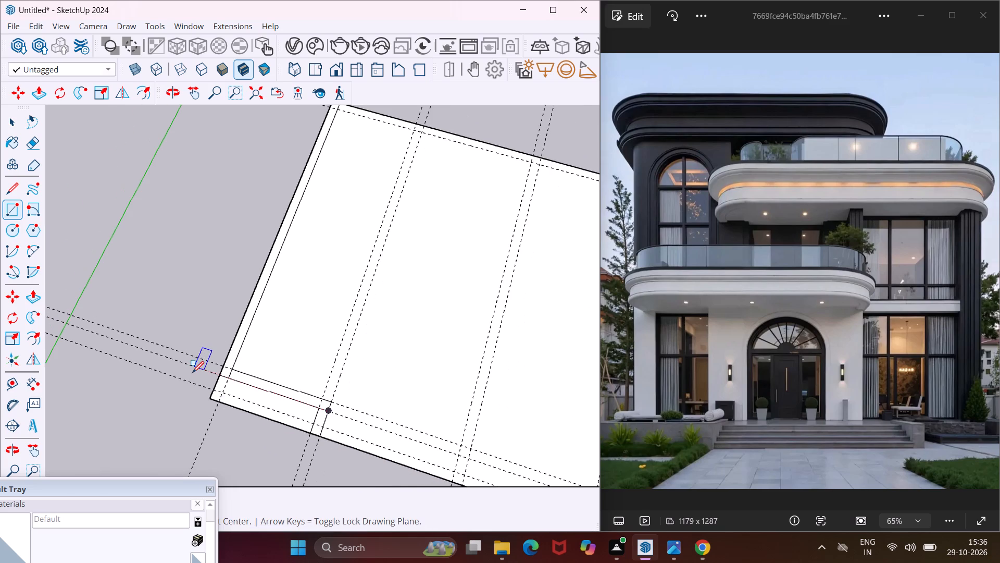
scroll(324, 440, up, 2)
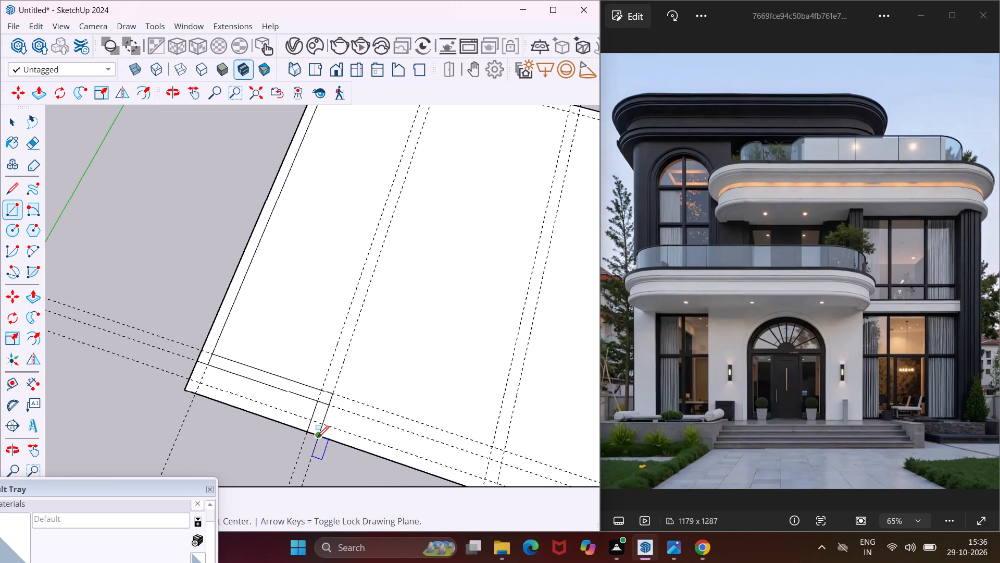
click(317, 437)
scroll(319, 386, down, 4)
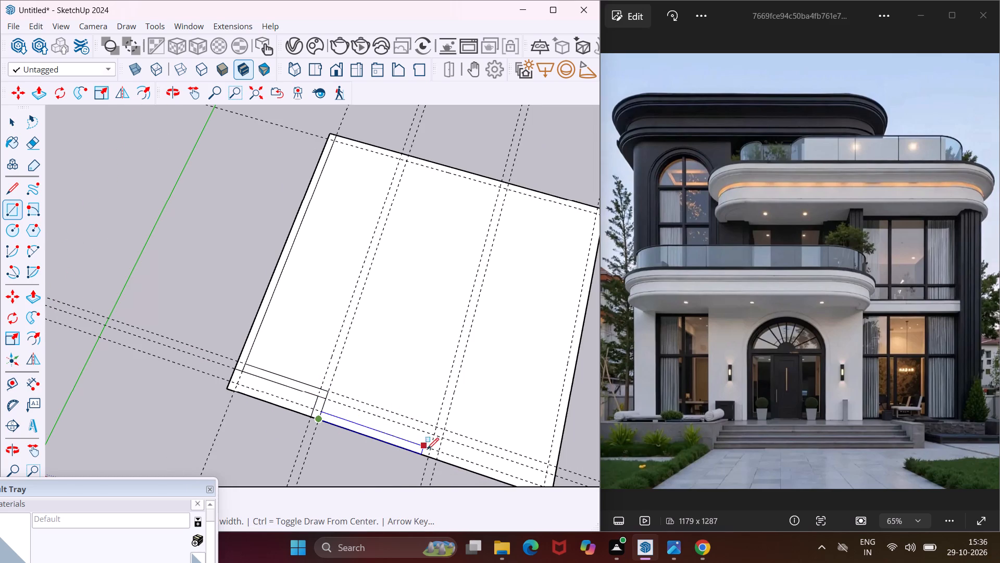
click(437, 452)
Draw the right return wall rectangle between the second interior guide pair, from the middle front wall back to the recessed wall's inner guide.
scroll(437, 452, up, 4)
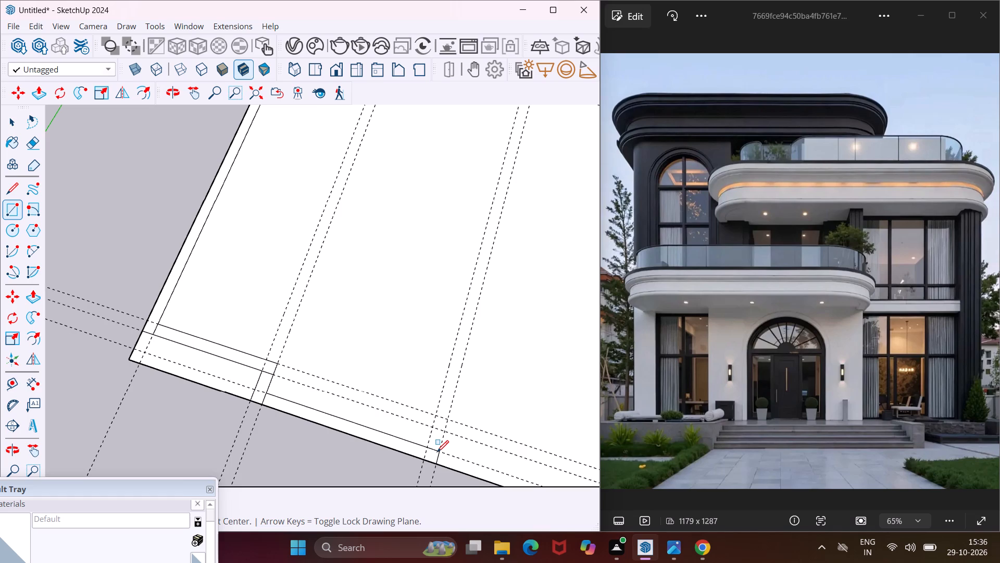
click(439, 454)
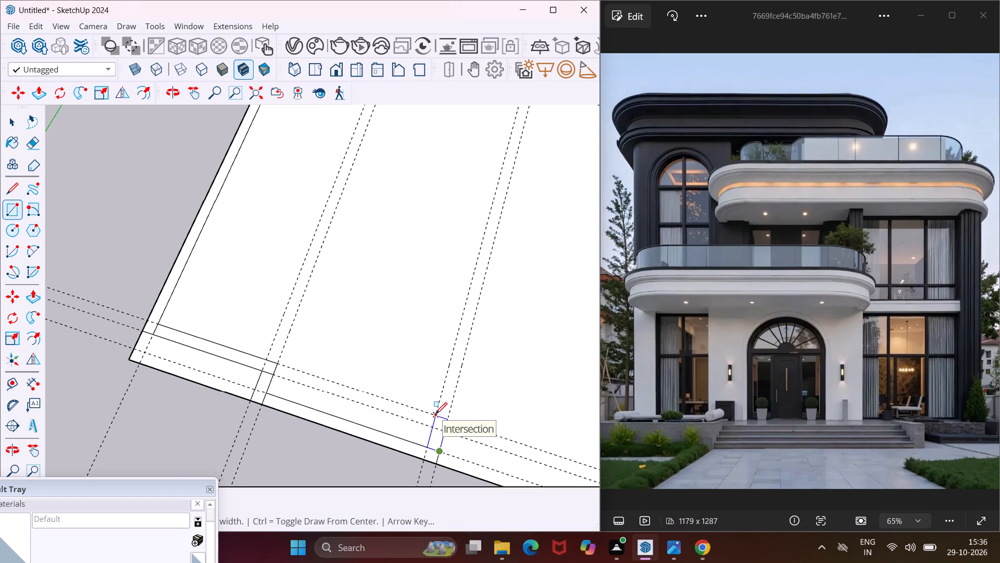
click(435, 414)
Draw the recessed right front wall strip between the two recessed-wall guides, from the right return wall to the square's right edge.
scroll(337, 363, down, 5)
scroll(421, 396, up, 3)
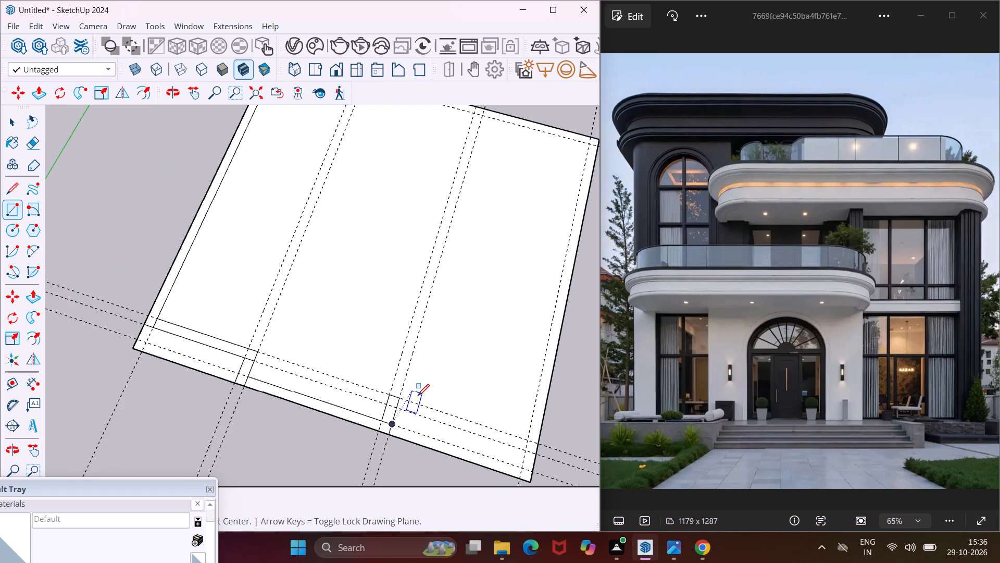
click(402, 396)
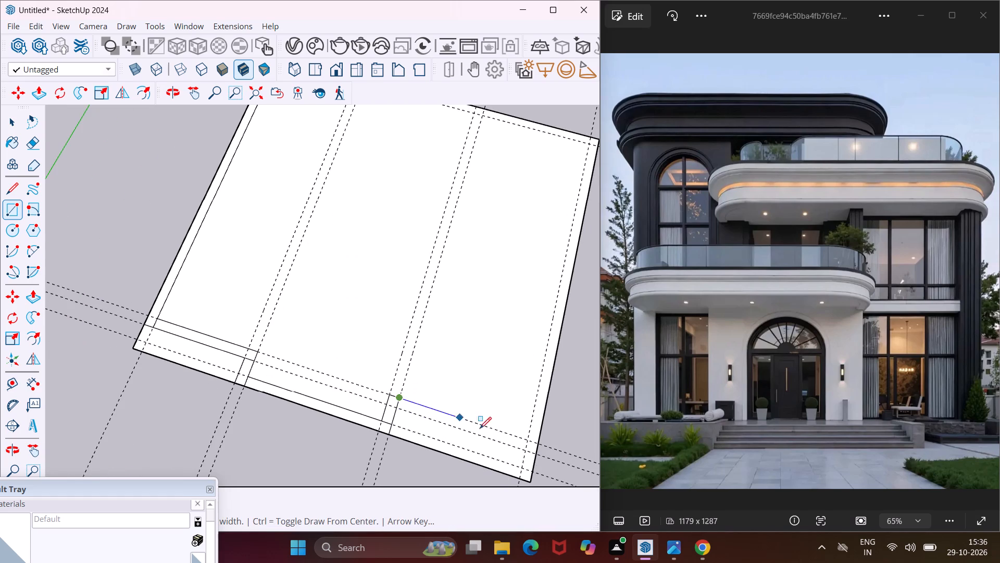
click(536, 456)
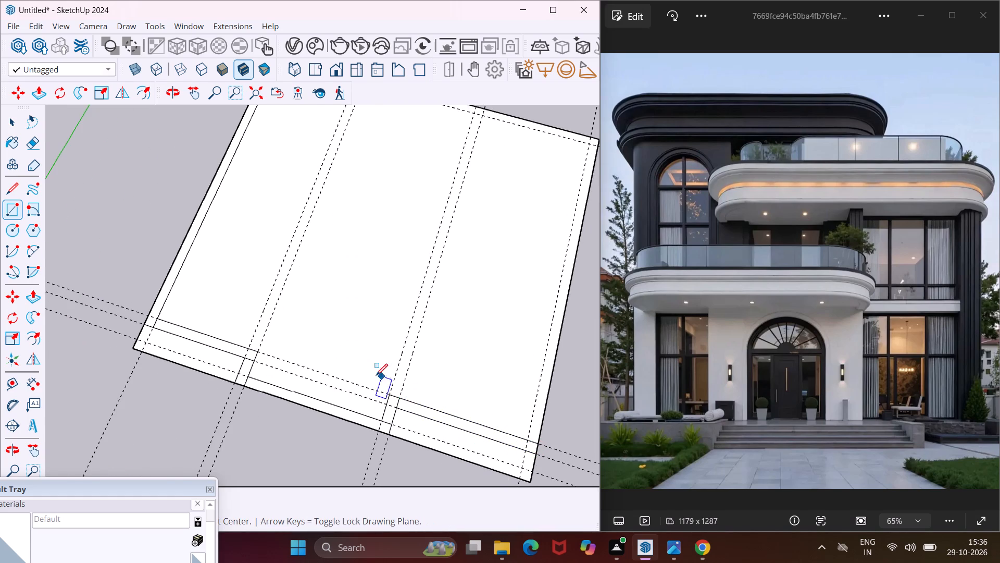
scroll(376, 375, down, 4)
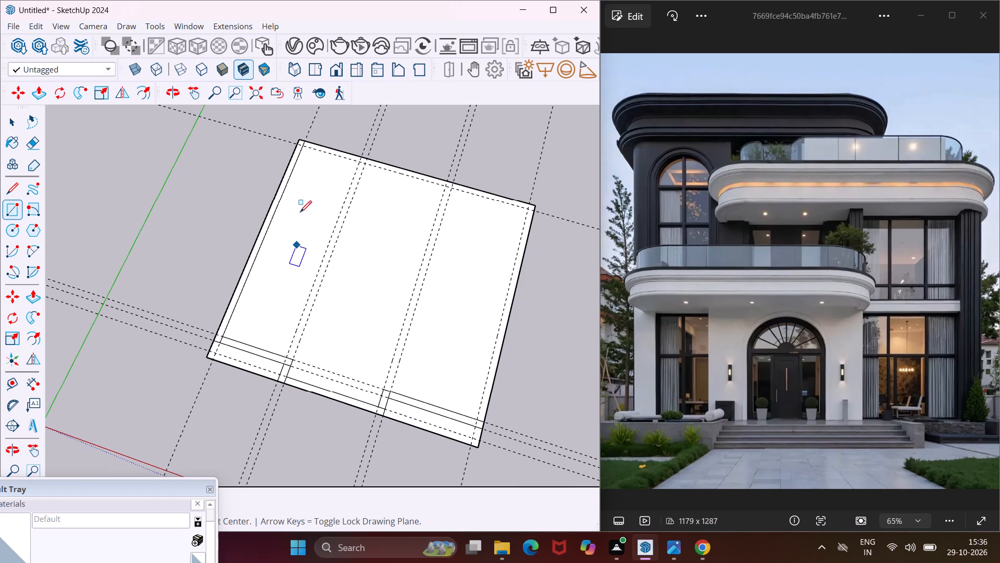
Draw the back wall strip along the square's rear edge, from the left wall's inner line to the right edge at the back guide.
scroll(305, 153, up, 4)
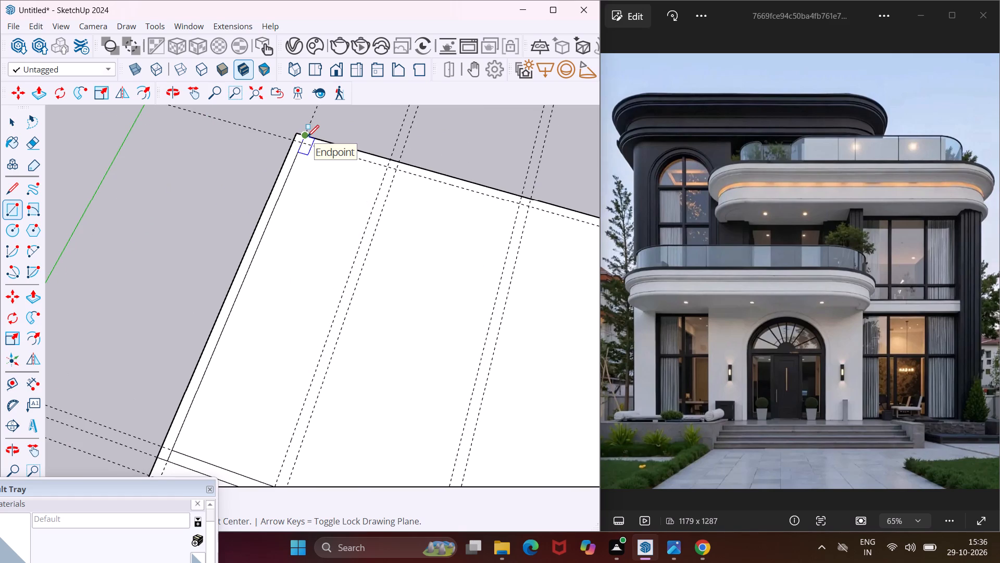
click(306, 133)
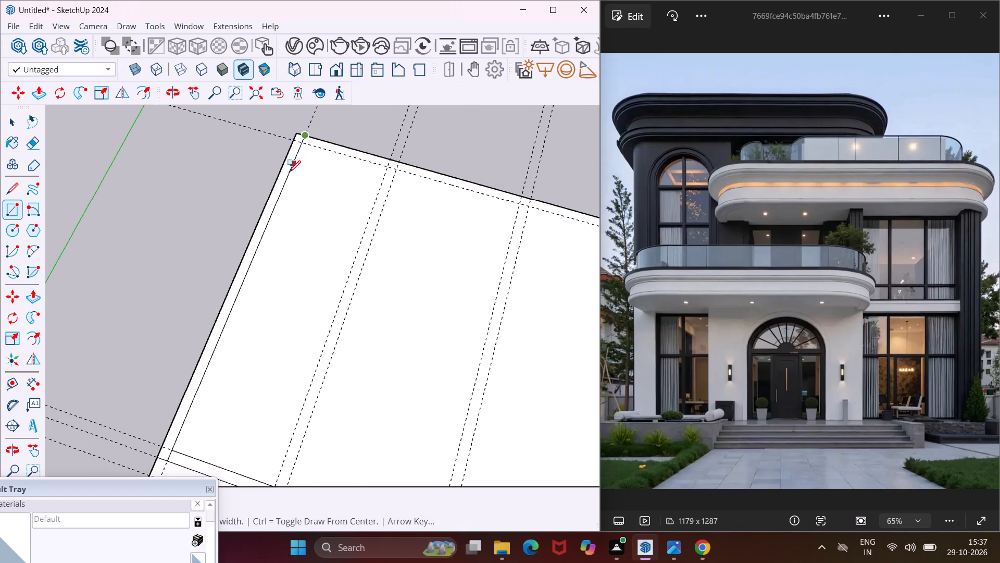
scroll(278, 200, down, 3)
scroll(569, 228, up, 4)
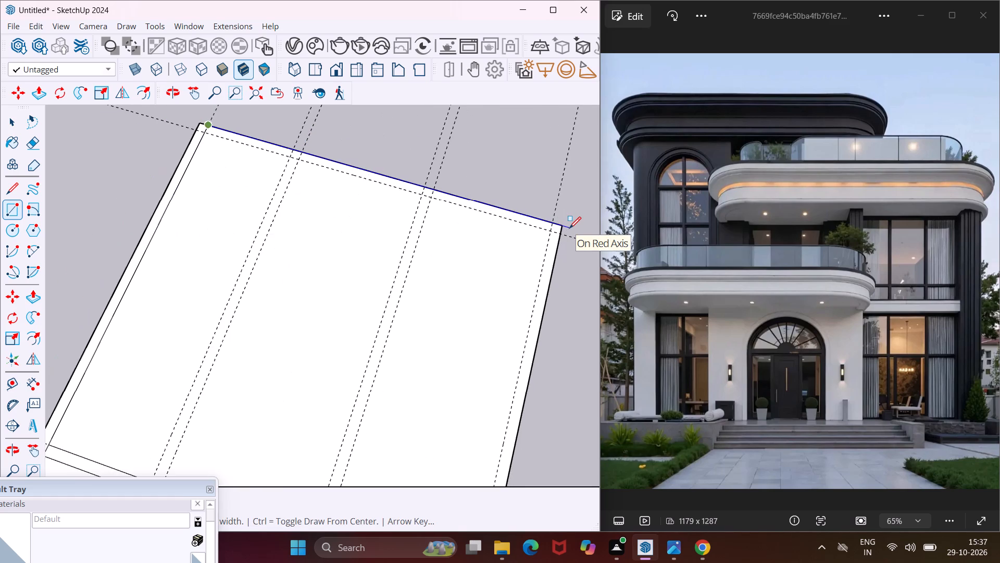
scroll(569, 228, up, 4)
click(554, 236)
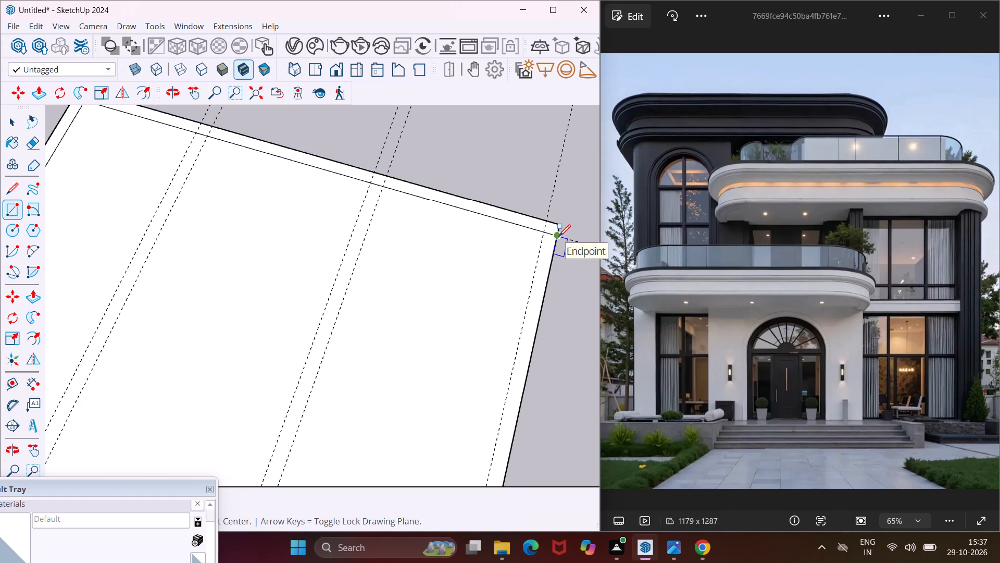
Draw the right wall strip between the right edge and its inner guide, from the back wall to the recessed front wall.
click(559, 236)
scroll(395, 265, down, 11)
scroll(395, 415, up, 2)
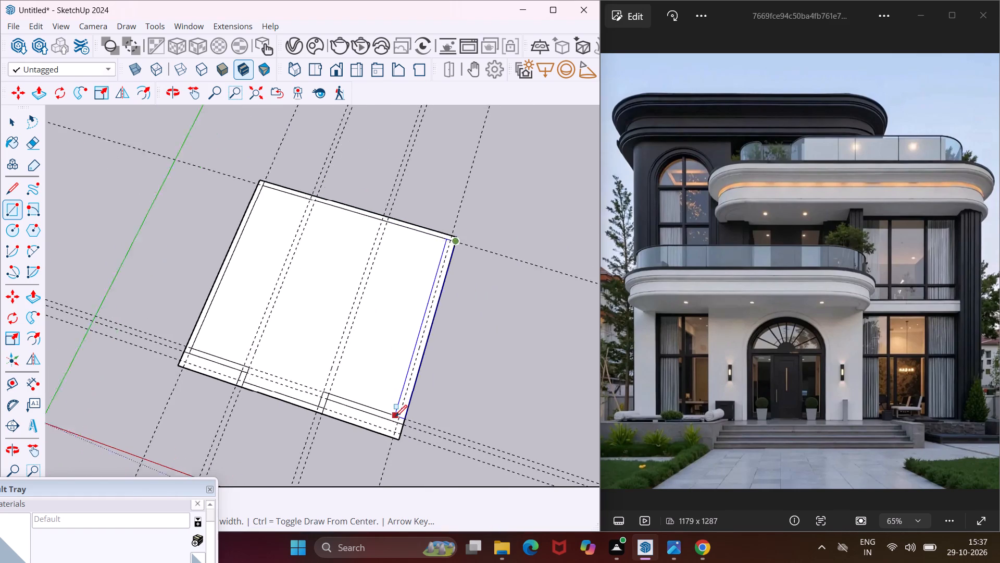
scroll(395, 417, up, 9)
click(403, 420)
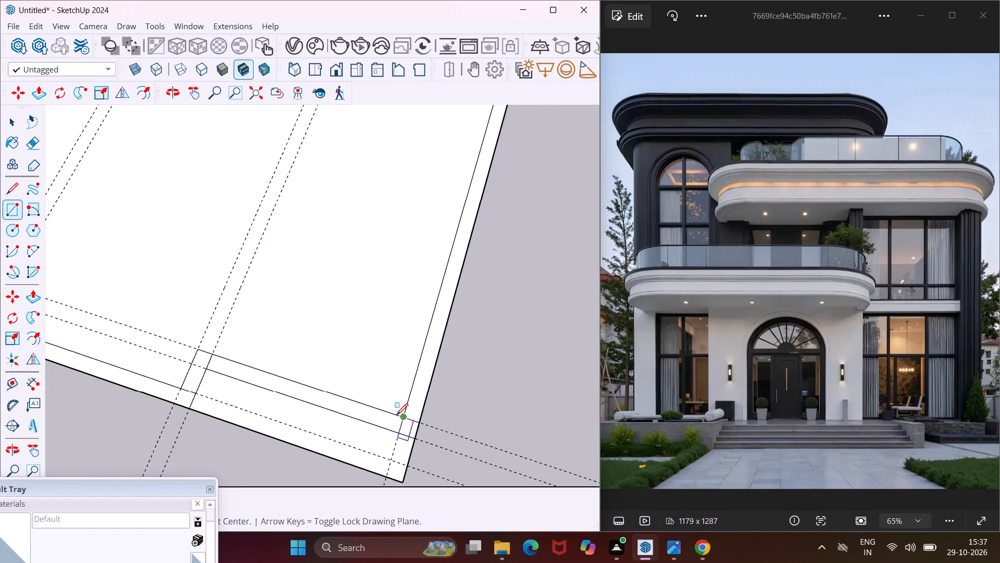
key(Escape)
key(space)
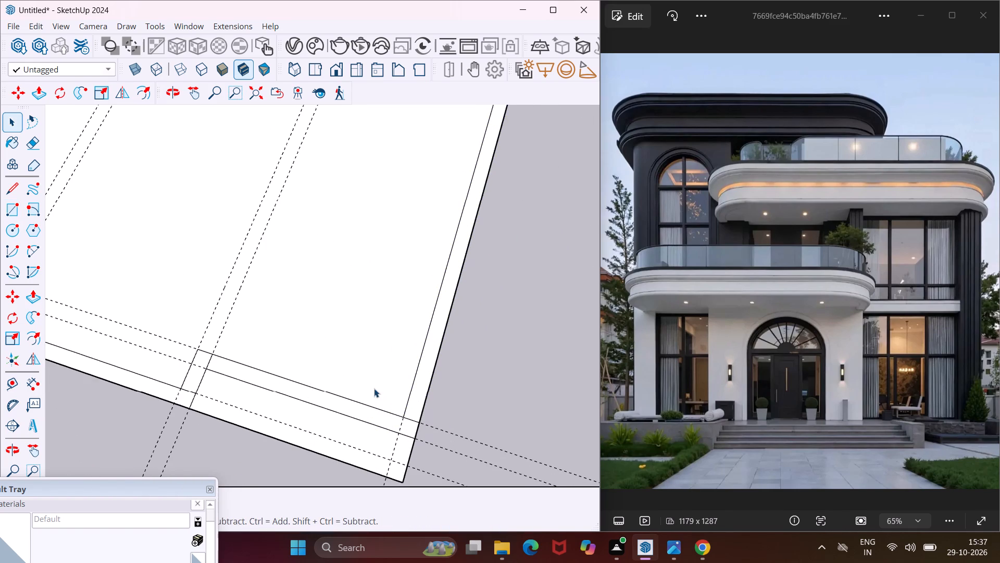
Push/Pull the right wall strip up to a height of 10'.
scroll(410, 400, up, 4)
click(410, 400)
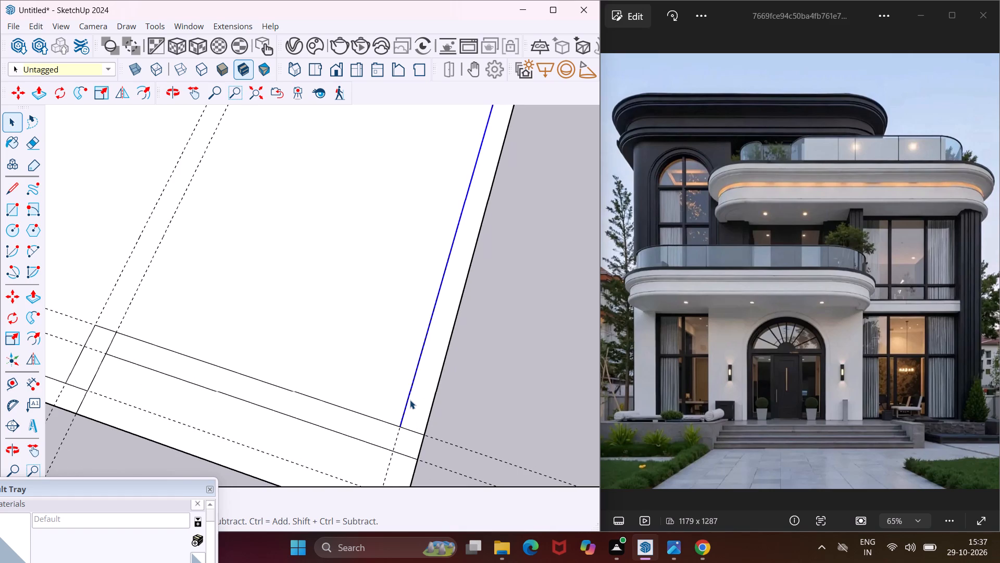
click(422, 409)
key(p)
click(422, 409)
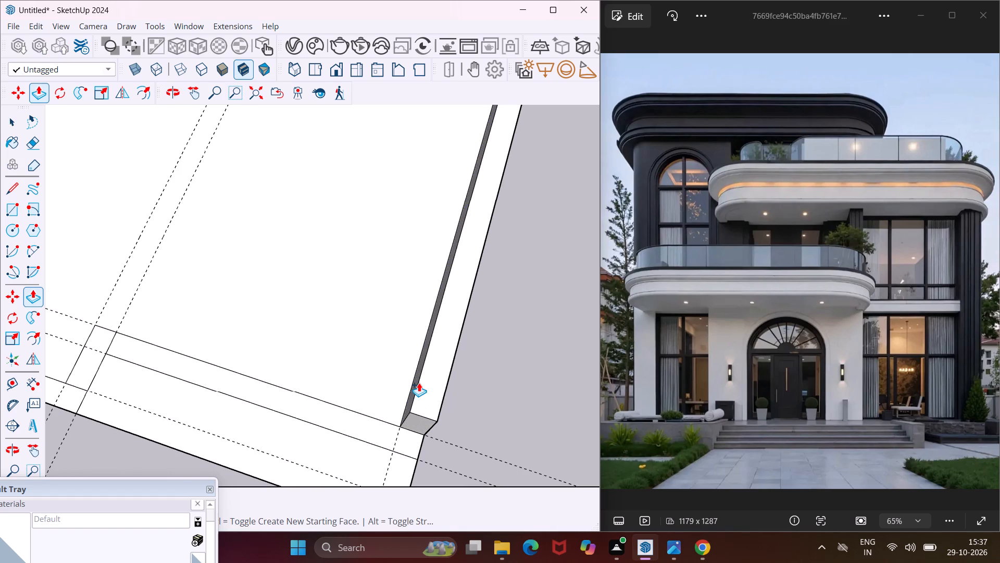
text(10')
key(Return)
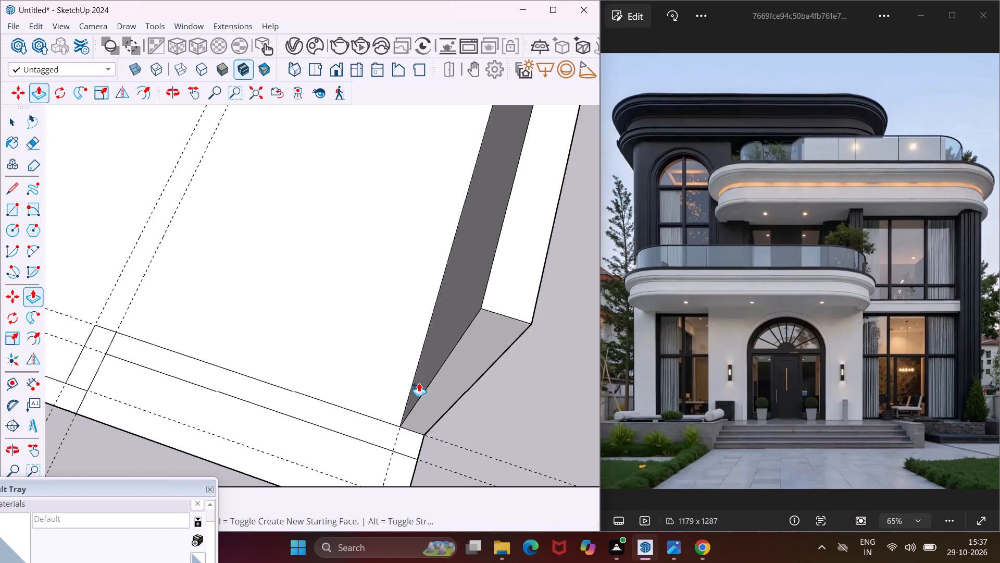
Push/Pull the recessed right front wall strip up level with the top of the right wall.
click(405, 437)
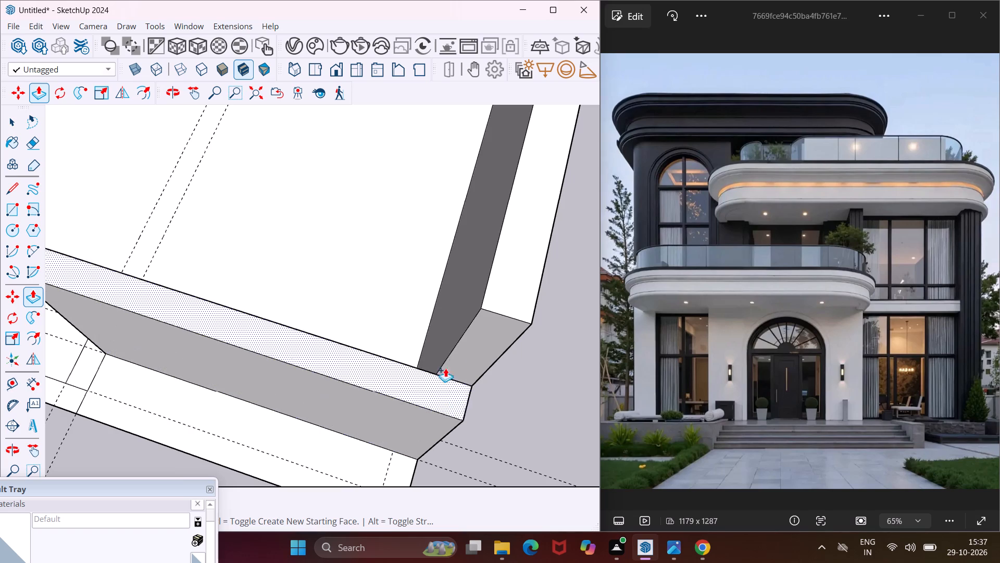
middle_drag(514, 293, 214, 248)
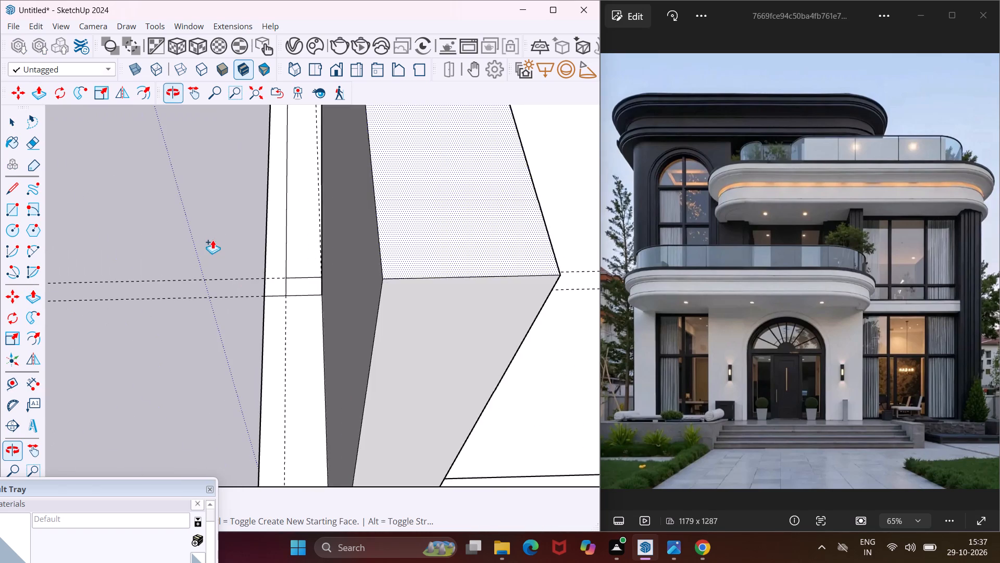
scroll(213, 239, down, 5)
click(339, 348)
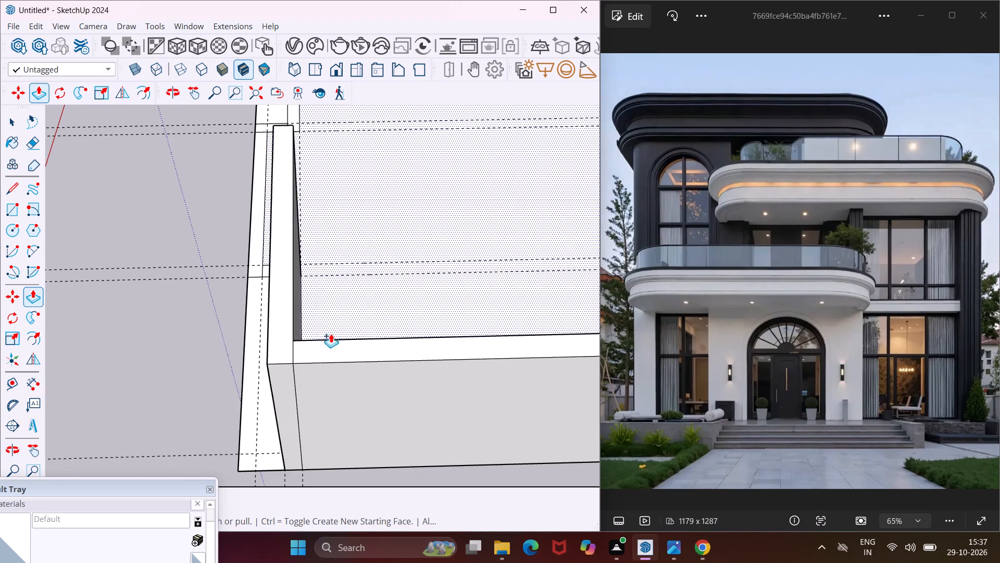
Push/Pull the right return wall strip up level with the top of the recessed right front wall.
middle_drag(299, 298, 487, 316)
scroll(237, 307, up, 9)
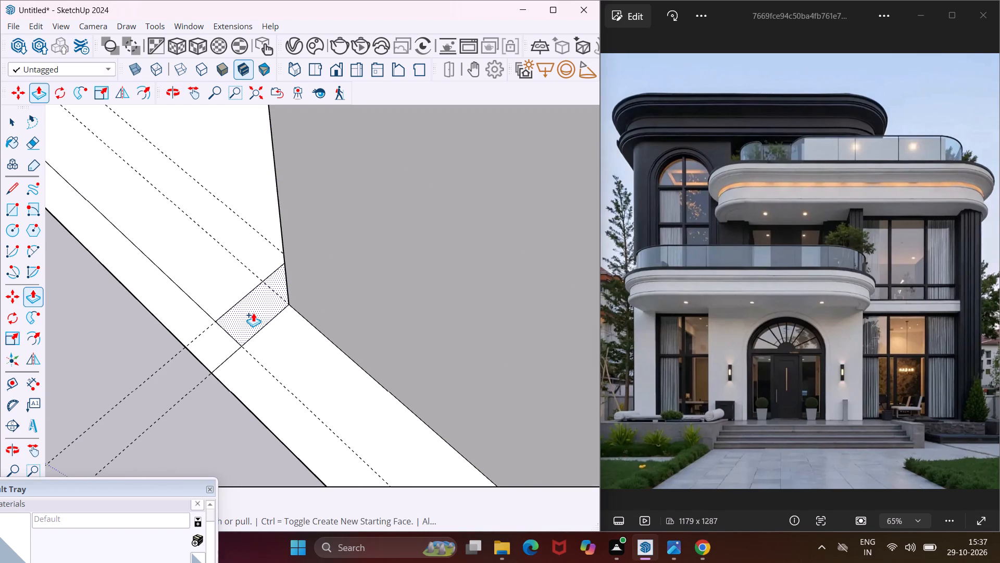
click(255, 313)
scroll(255, 313, down, 6)
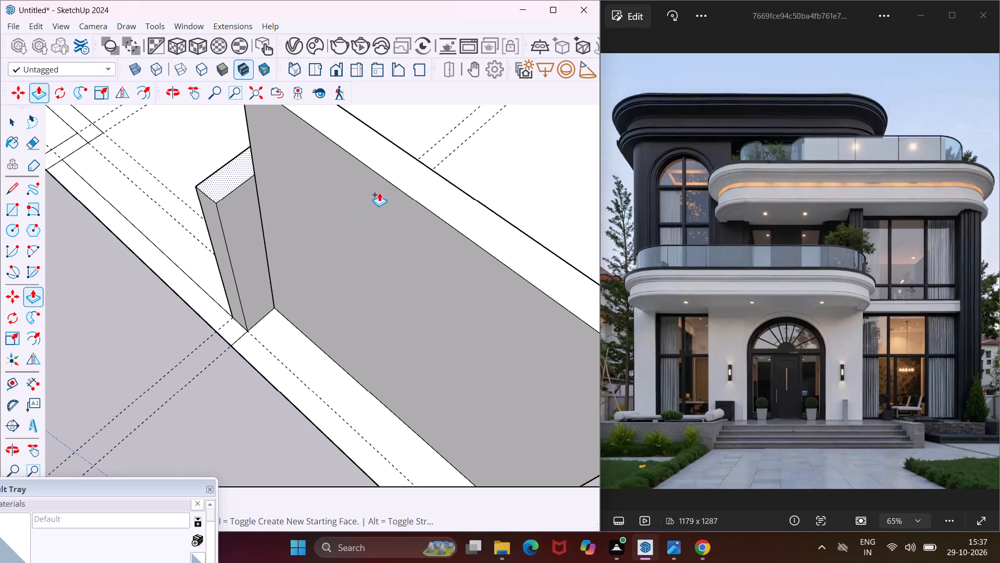
click(388, 181)
Push/Pull the middle front wall strip up level with the top of the raised right-hand walls.
scroll(219, 334, up, 4)
click(237, 320)
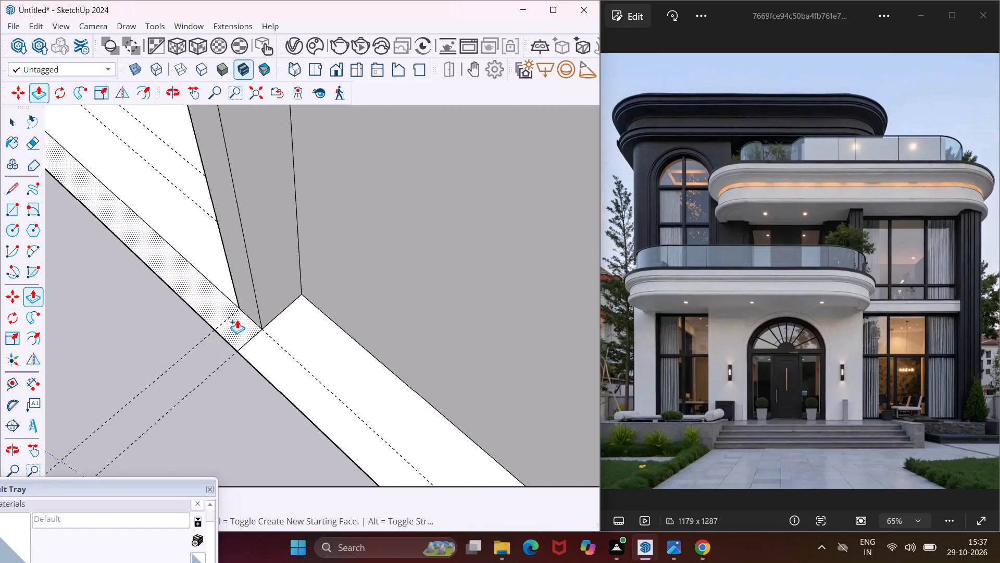
scroll(228, 302, down, 11)
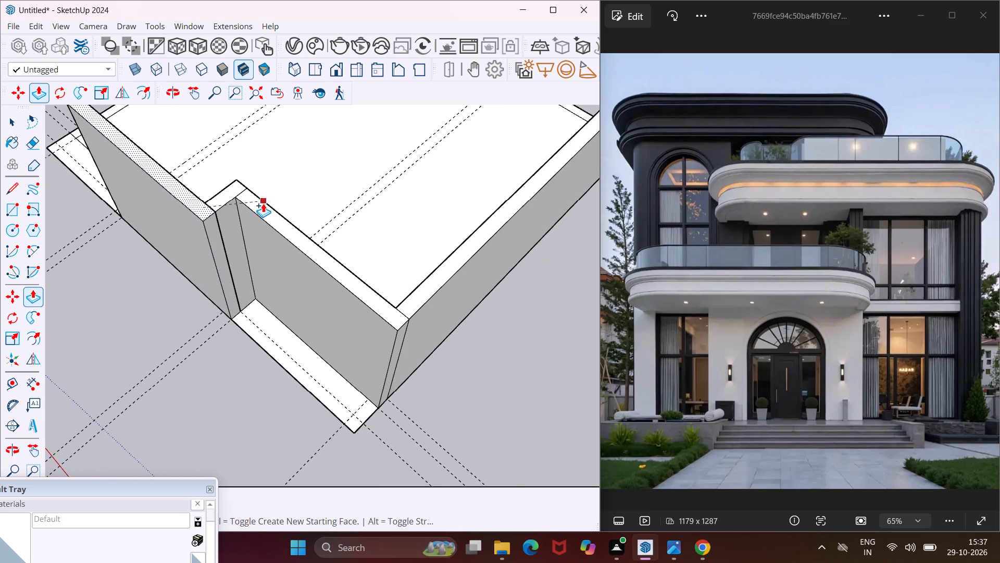
click(262, 204)
Push/Pull the left return wall strip up level with the top of the middle front wall.
middle_drag(227, 218, 581, 188)
scroll(448, 200, down, 6)
scroll(232, 376, up, 9)
click(281, 381)
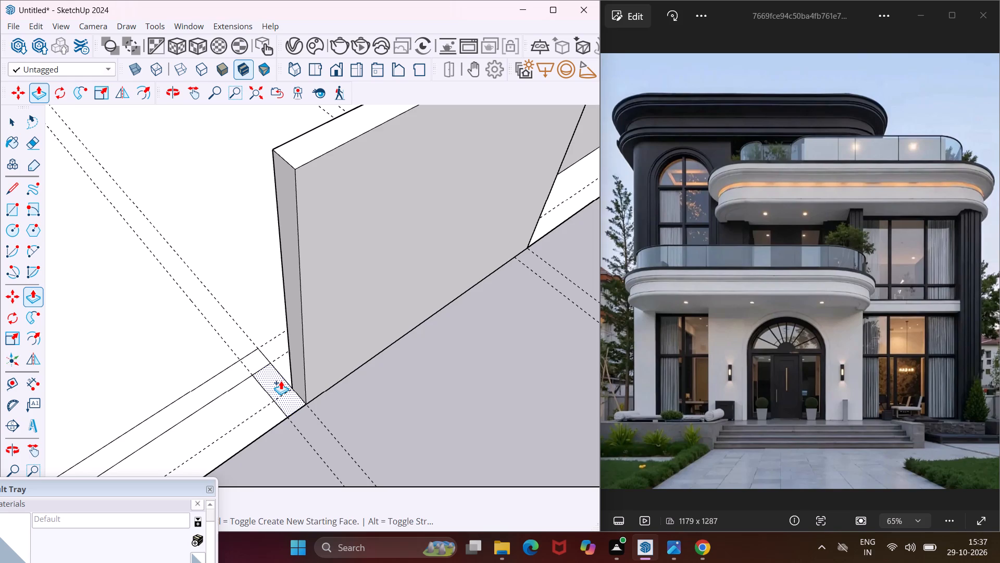
click(364, 134)
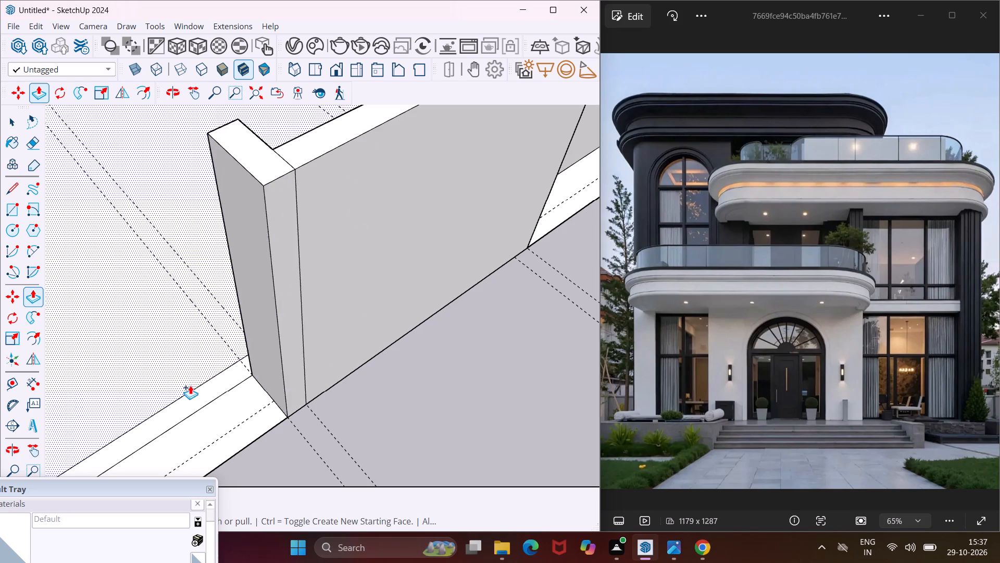
Push/Pull the recessed left front wall strip up level with the top of the middle front wall.
scroll(190, 388, up, 4)
click(220, 385)
scroll(221, 361, down, 11)
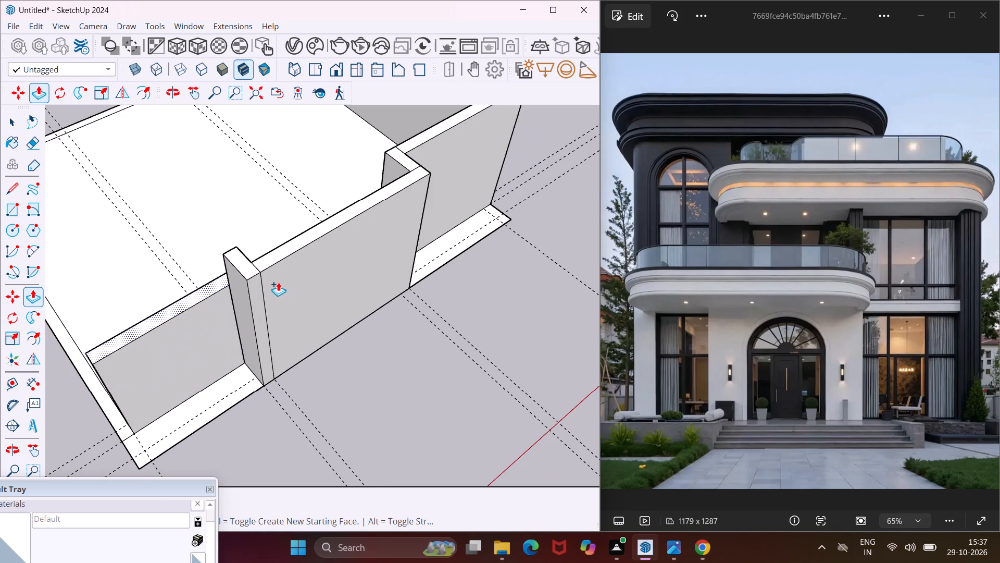
click(284, 256)
Push/Pull the left wall strip up level with the top of the recessed left front wall.
scroll(95, 427, up, 7)
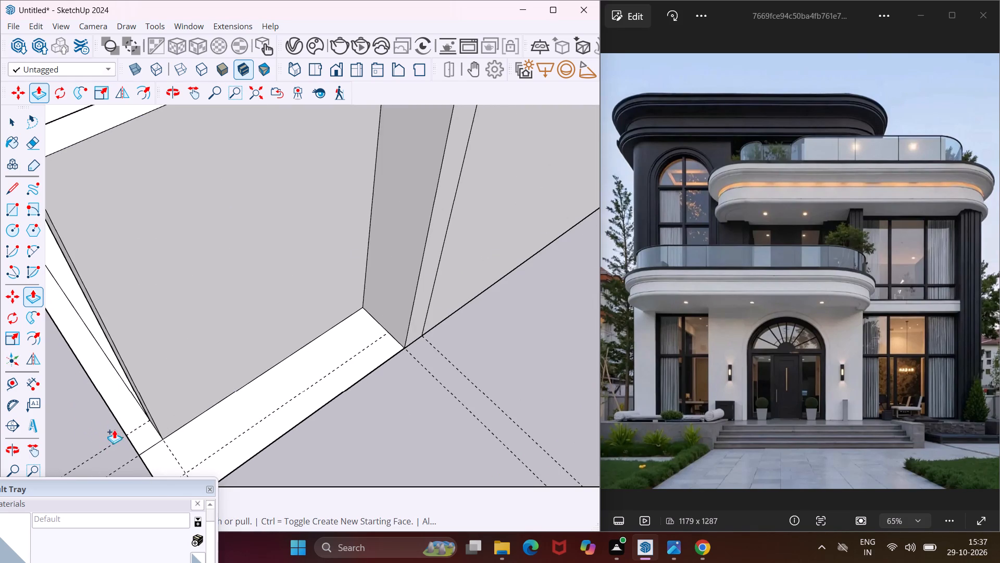
click(132, 405)
scroll(128, 384, down, 6)
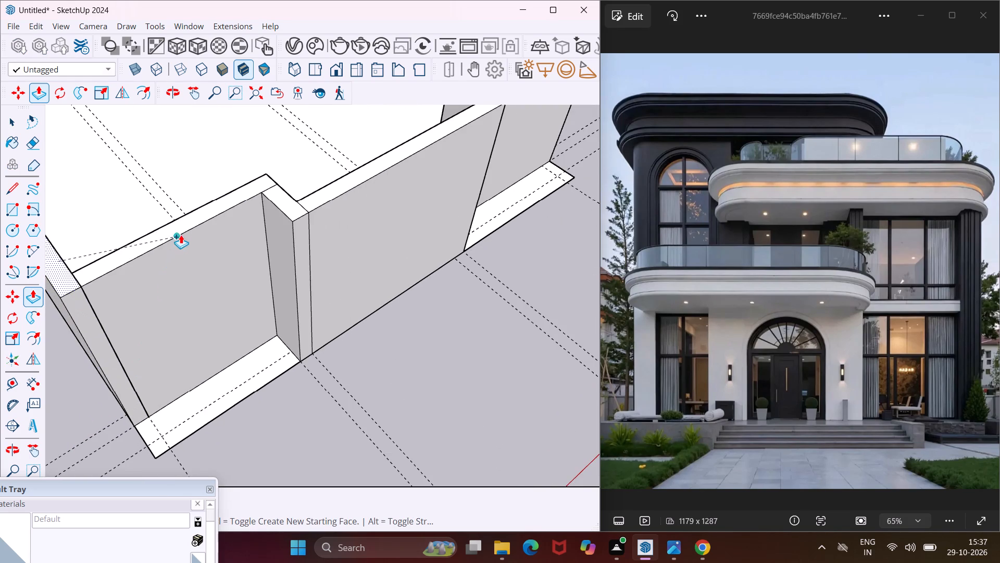
click(181, 233)
Push/Pull the back wall strip up level with the top of the left wall to close the ground-floor shell.
middle_drag(146, 265, 456, 249)
scroll(454, 235, down, 7)
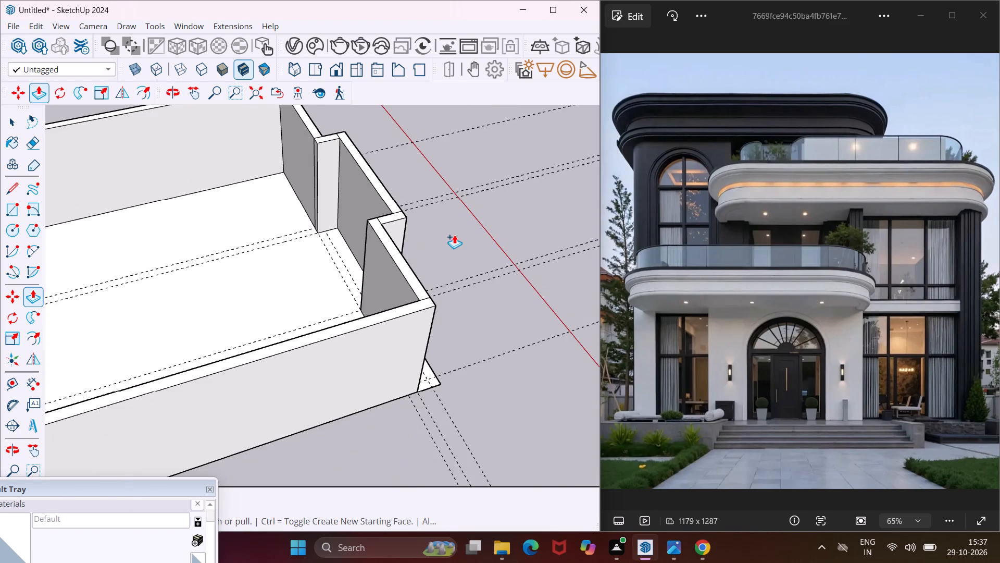
scroll(454, 235, down, 5)
scroll(171, 351, up, 8)
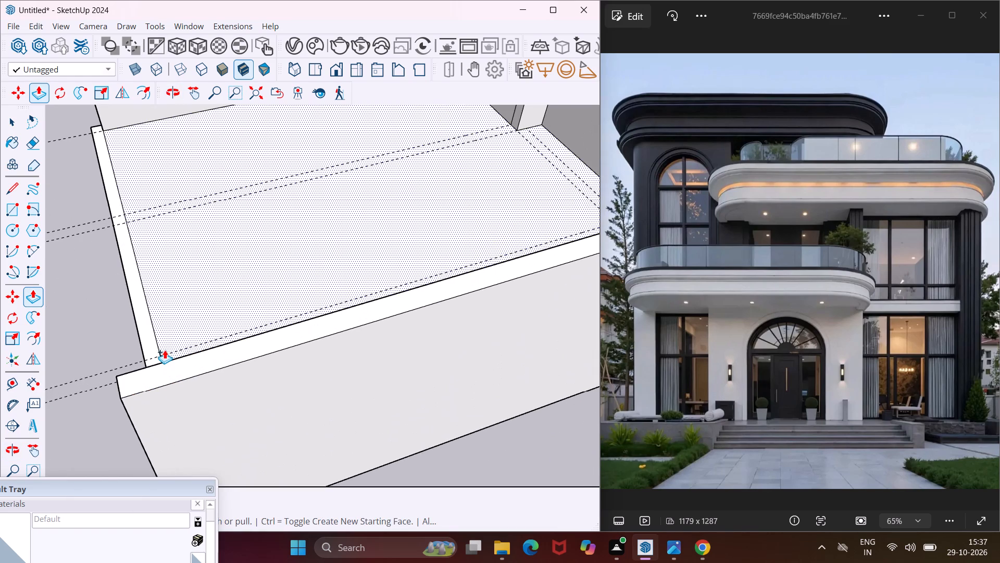
click(155, 344)
scroll(183, 321, down, 5)
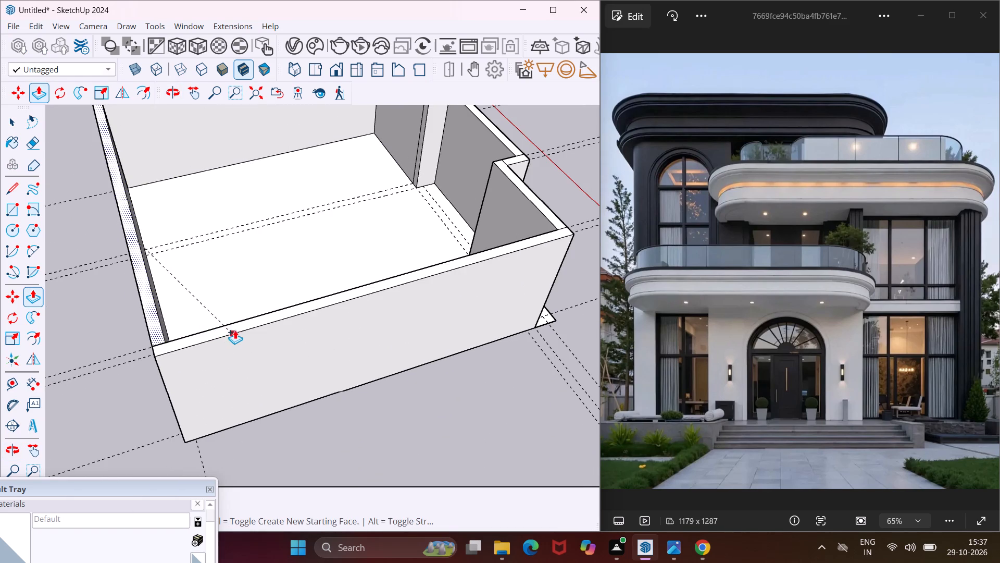
click(238, 328)
middle_drag(352, 353, 29, 411)
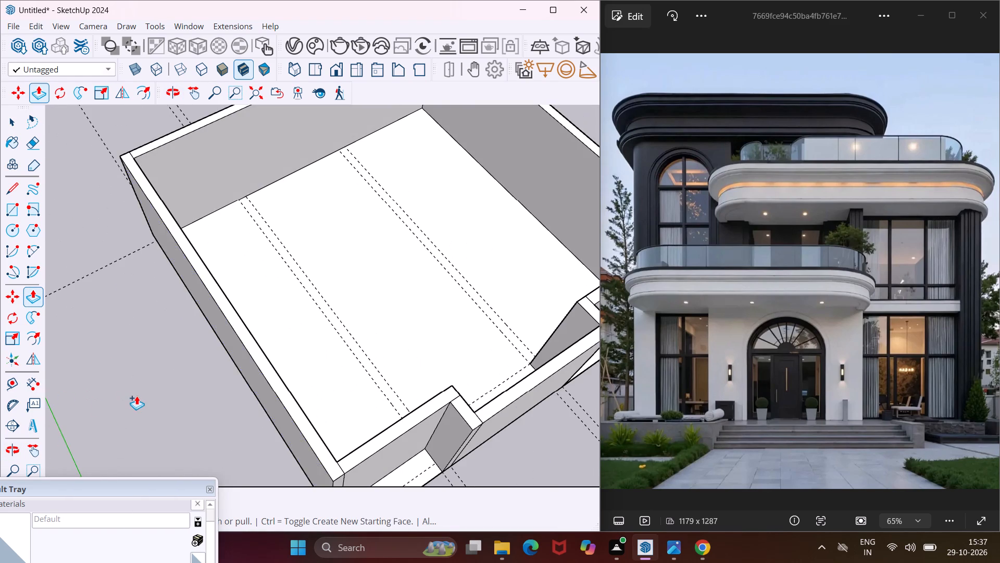
scroll(138, 394, down, 5)
middle_drag(195, 435, 138, 243)
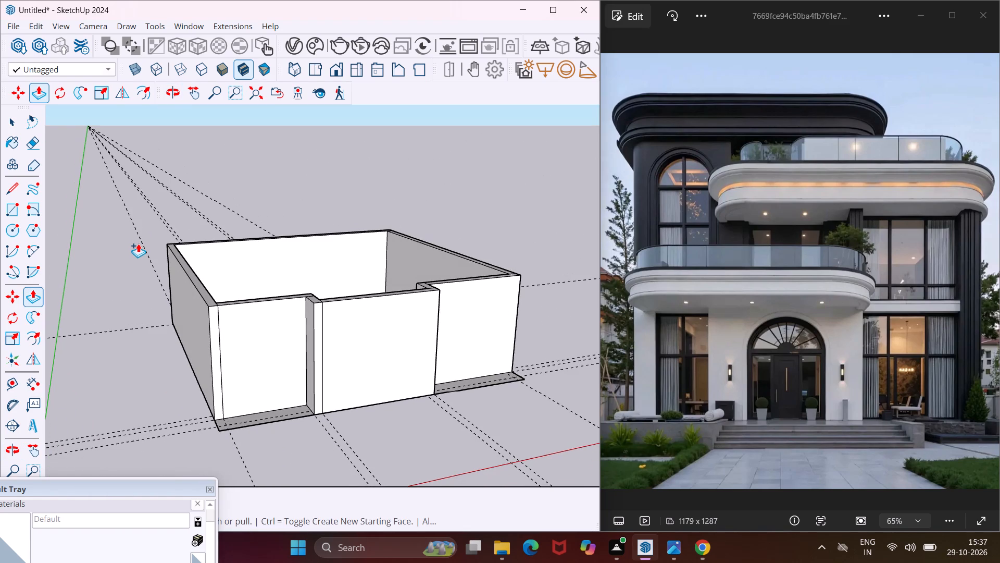
key(Escape)
key(space)
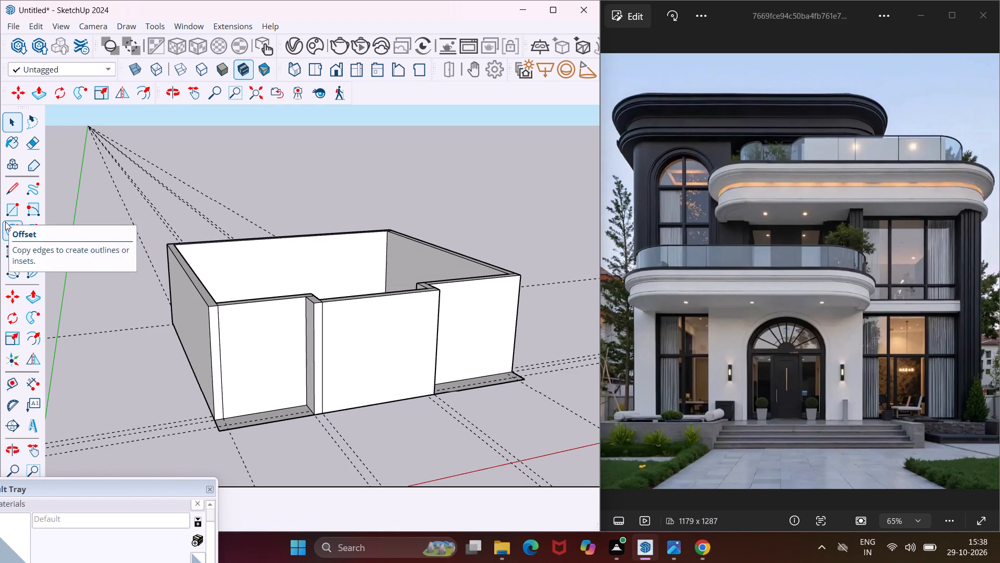
Draw a full-height rectangle on the recessed left front wall, from slightly inside its left end to the bottom corner at the left return wall.
click(8, 207)
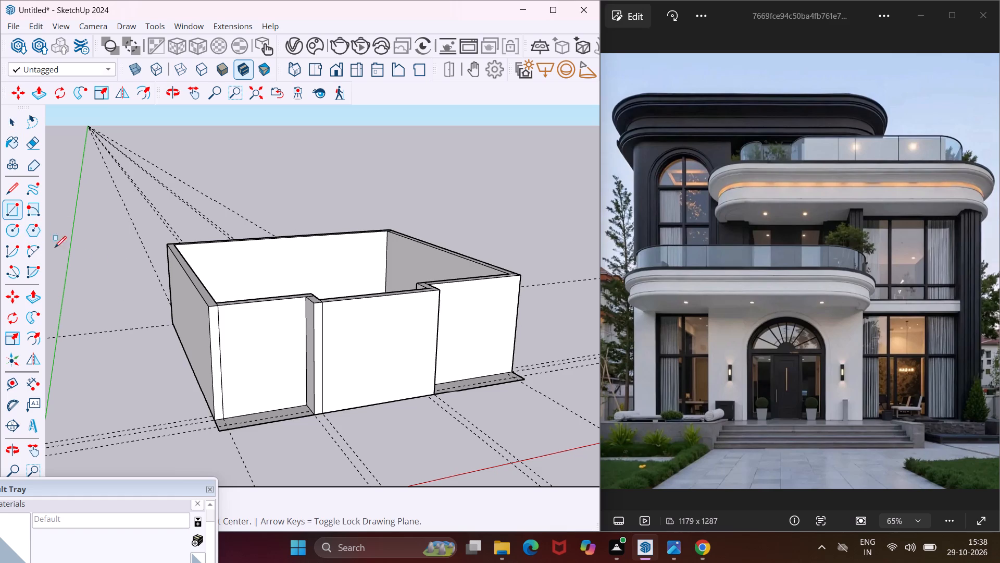
scroll(229, 321, up, 4)
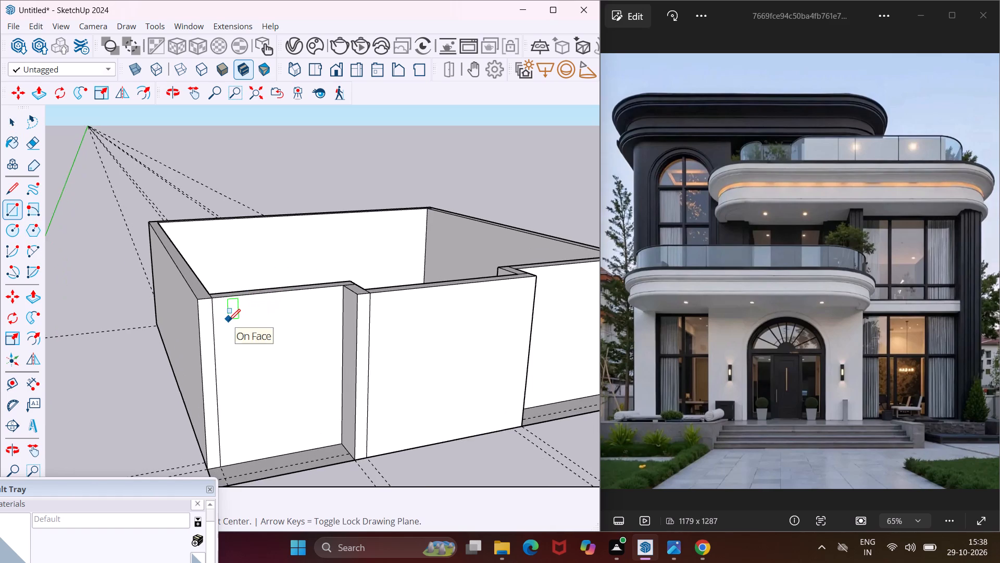
middle_drag(229, 321, 228, 276)
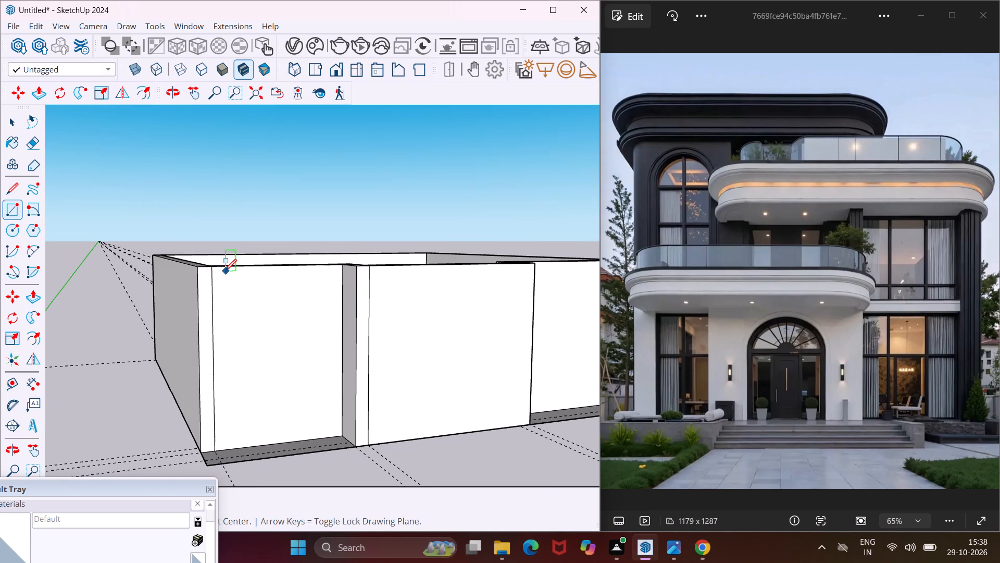
click(228, 268)
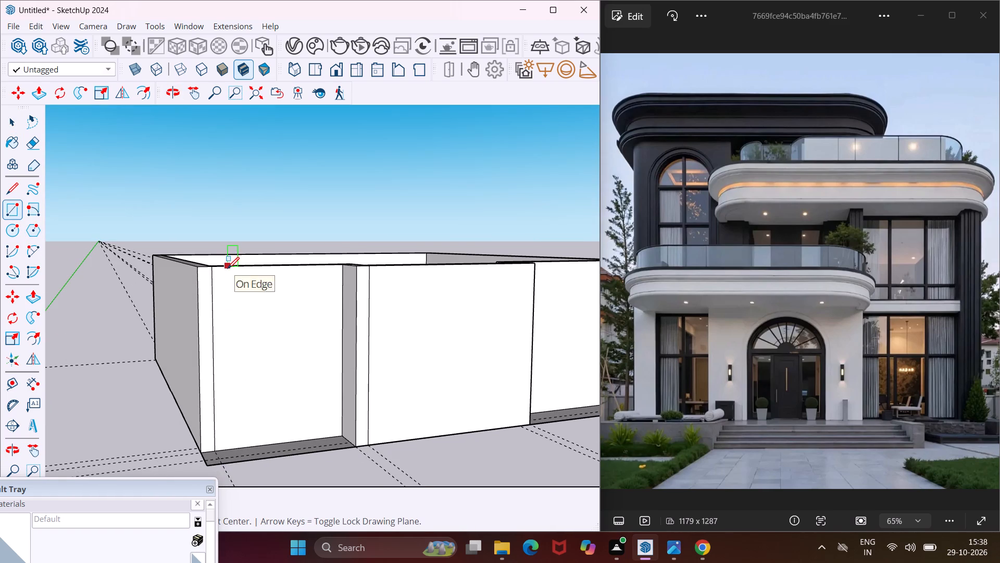
scroll(239, 329, down, 3)
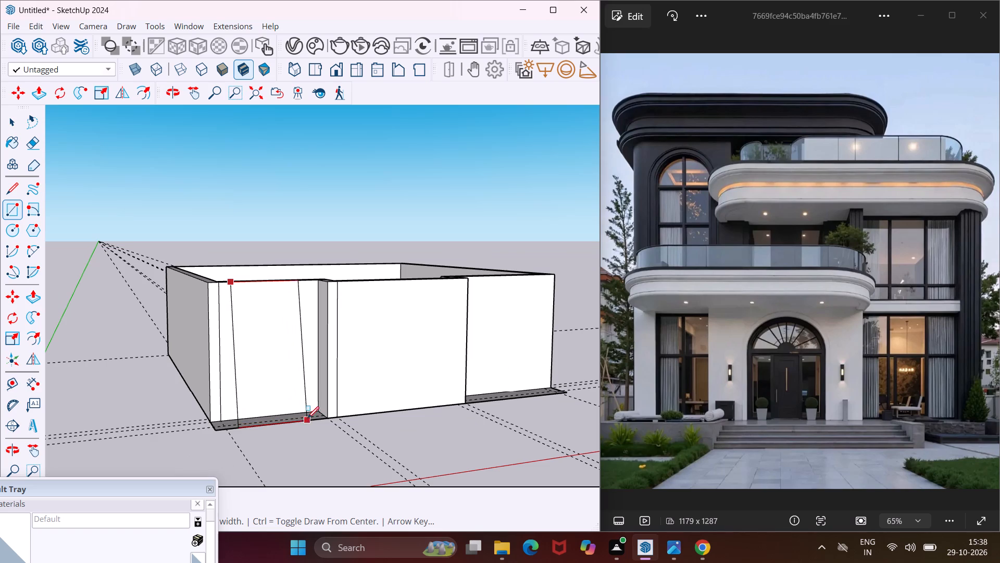
scroll(311, 413, up, 3)
click(315, 413)
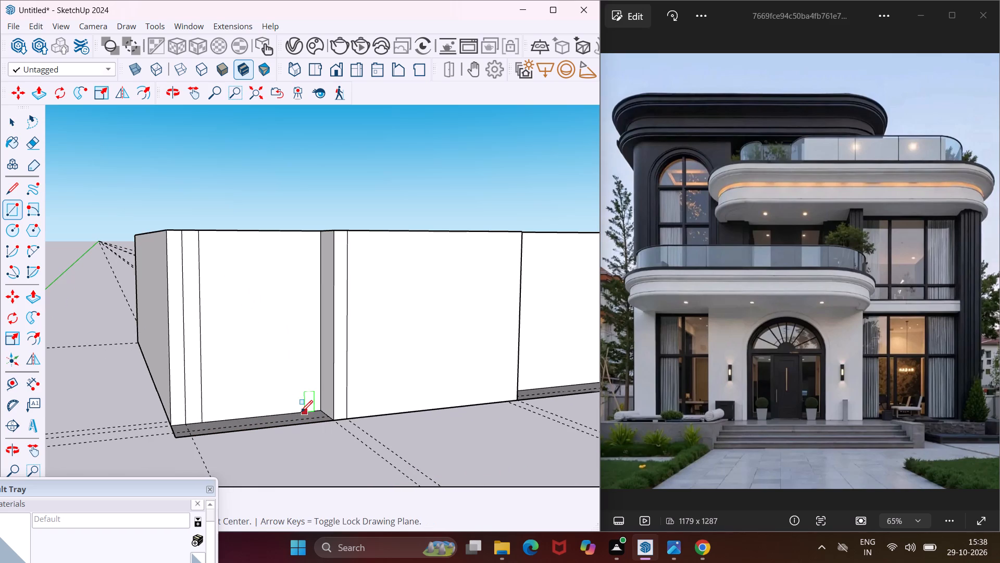
key(Escape)
key(space)
Copy the rectangular face of the recessed left front wall to a free spot outside the shell, beyond its left wall.
click(286, 404)
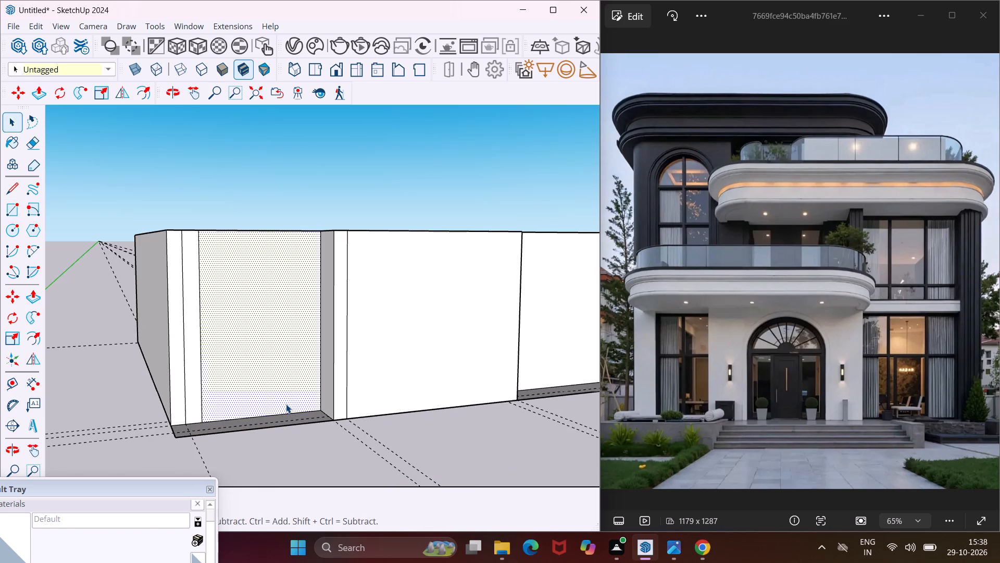
key(m)
click(286, 404)
scroll(255, 408, down, 2)
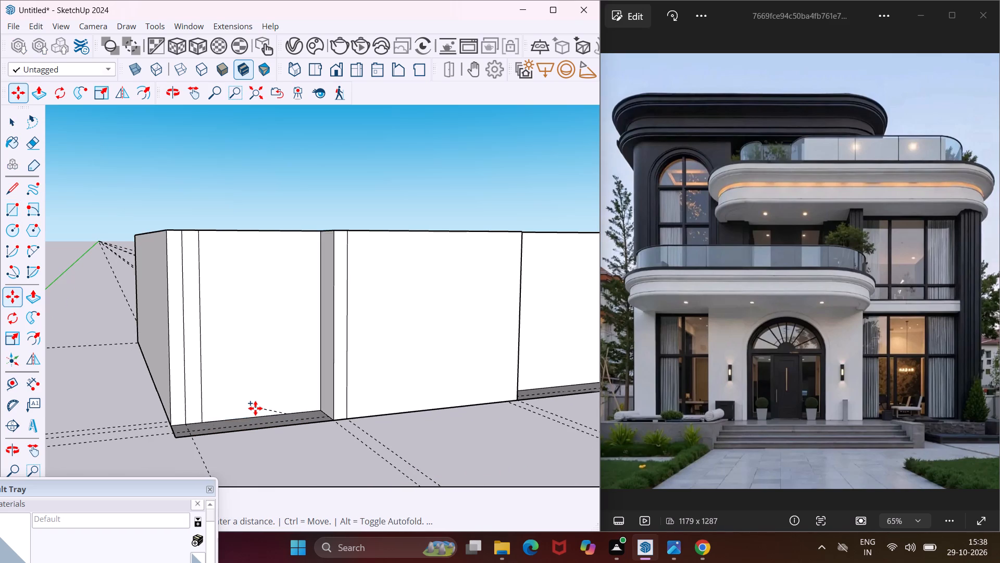
scroll(255, 408, down, 3)
click(145, 432)
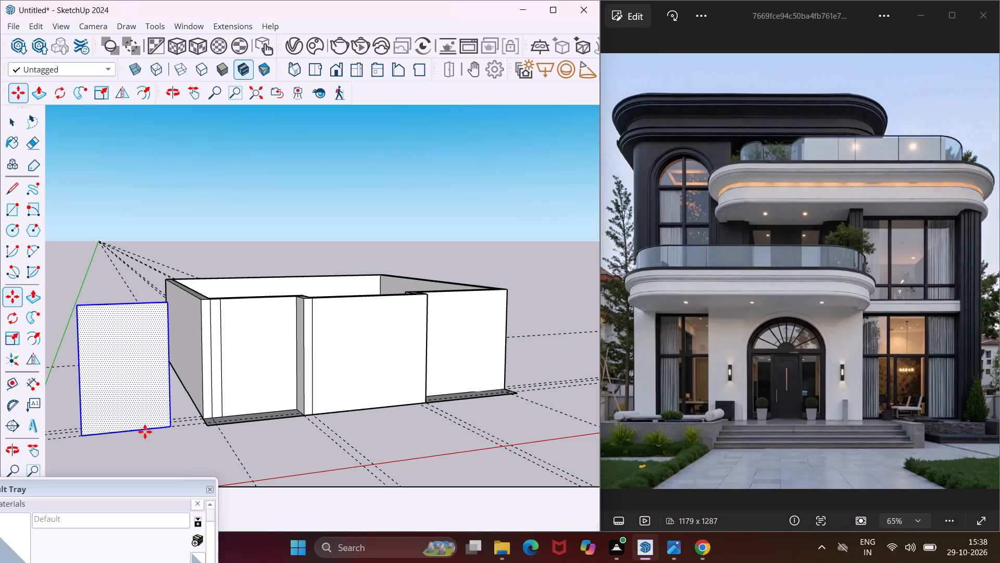
key(Escape)
key(space)
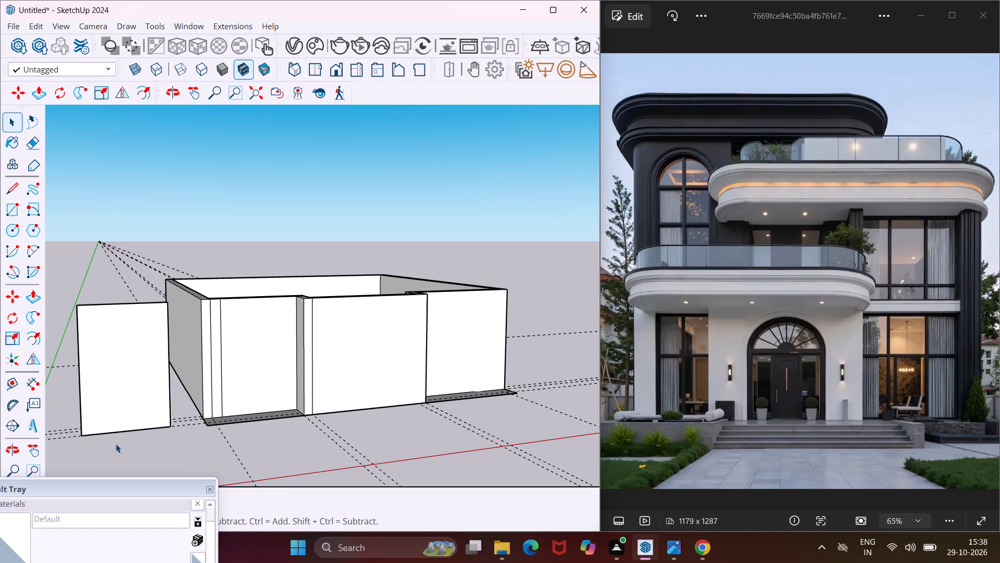
Draw a rectangle on the floor ledge before the recessed right front wall, from the wall's outer bottom corner to the ledge's front edge.
scroll(87, 430, down, 6)
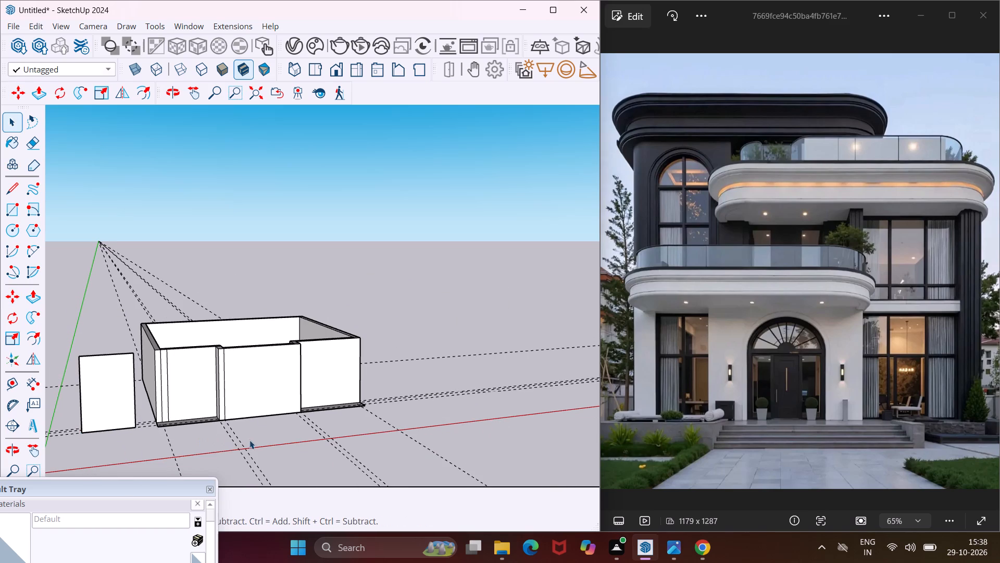
scroll(326, 395, up, 5)
middle_drag(326, 396, 334, 431)
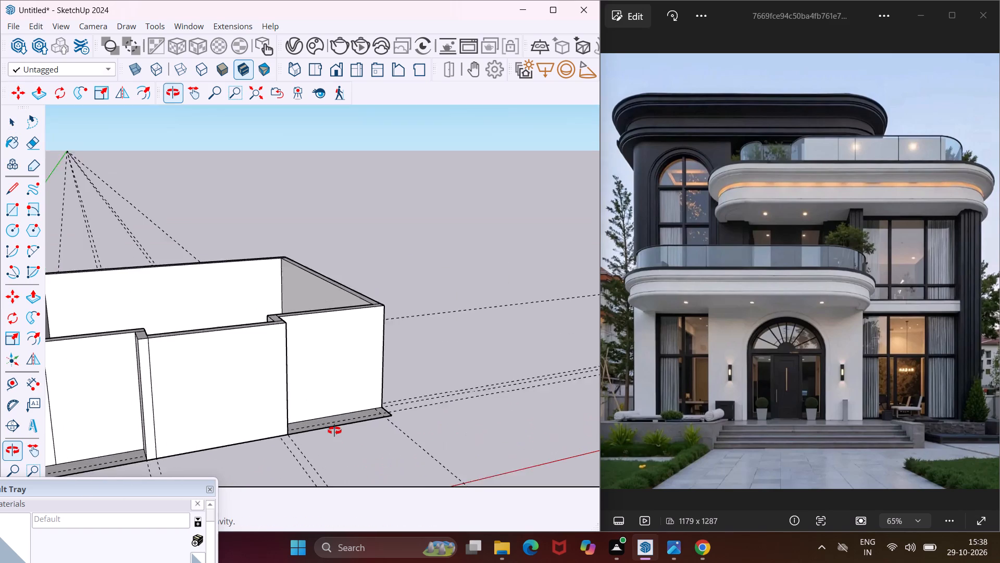
middle_drag(334, 431, 341, 484)
scroll(358, 419, up, 4)
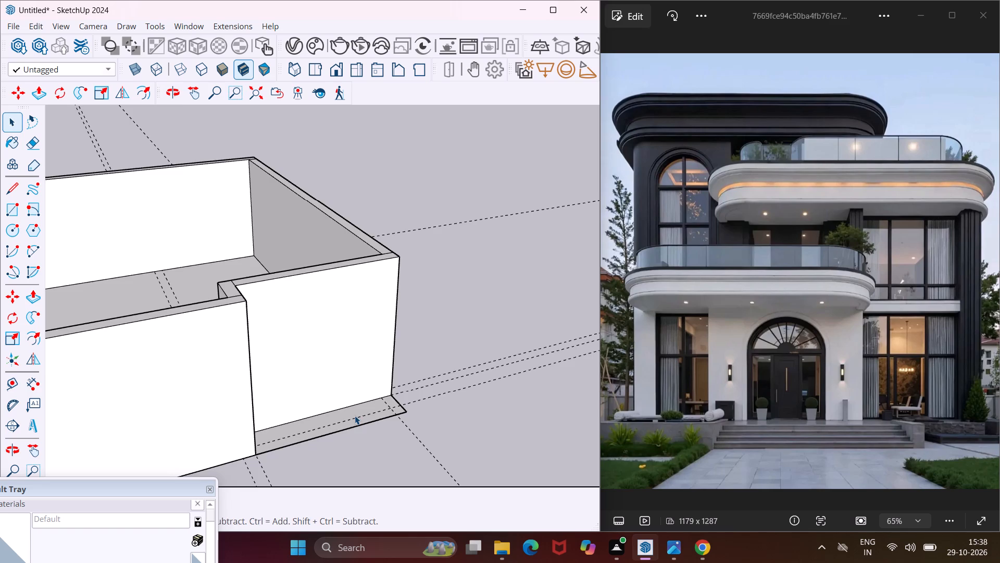
middle_drag(355, 415, 365, 456)
scroll(377, 401, up, 4)
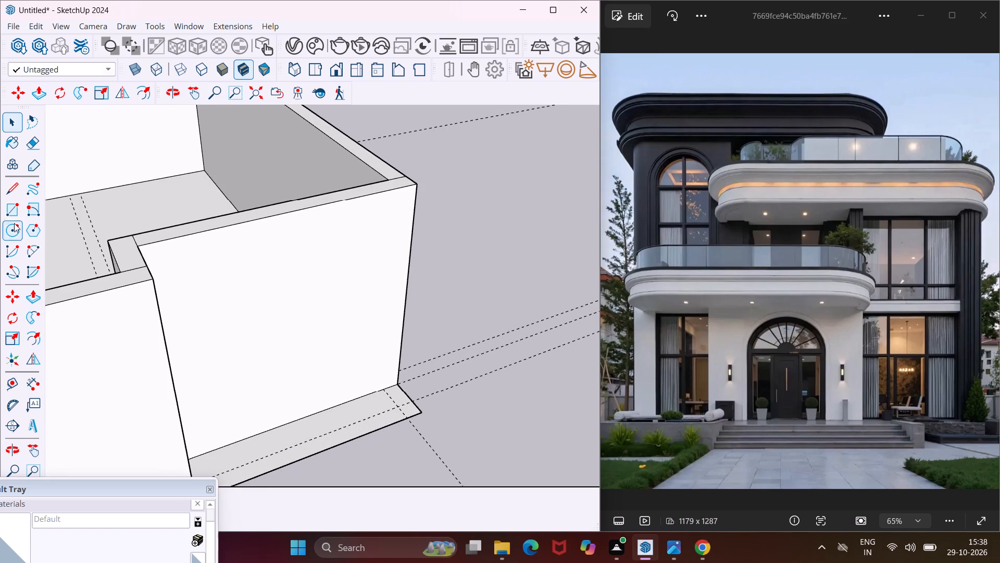
click(14, 209)
scroll(352, 402, up, 10)
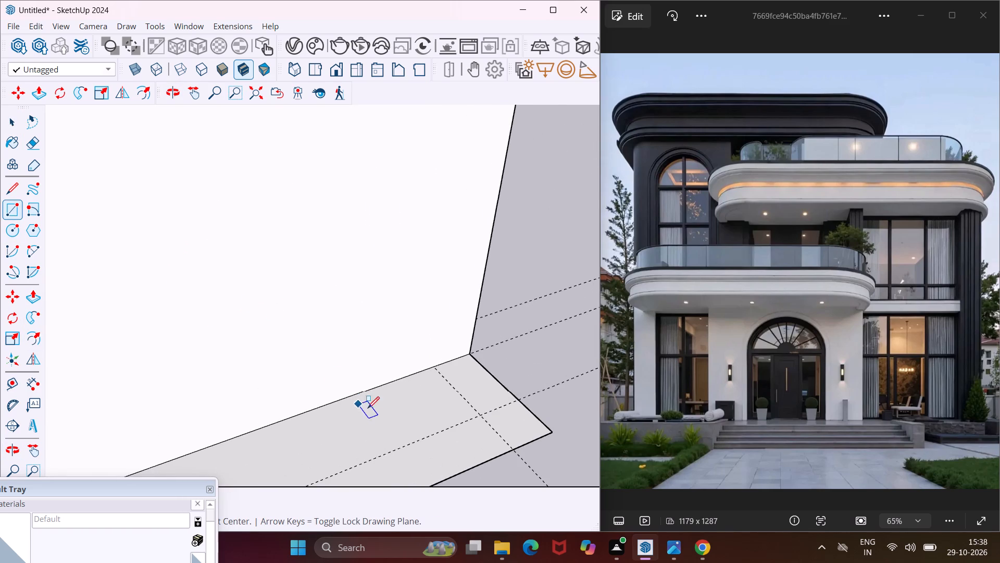
drag(468, 356, 462, 364)
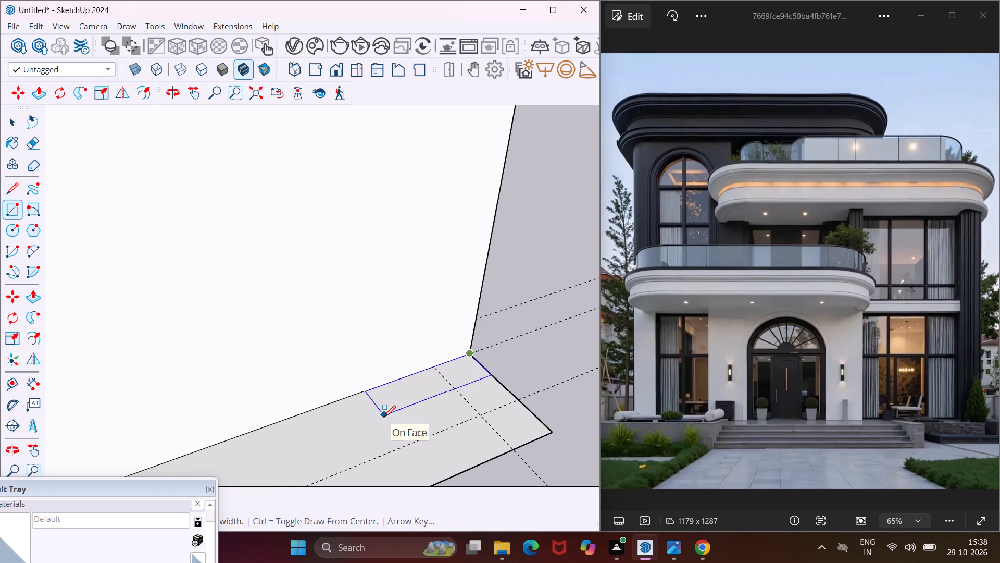
scroll(384, 417, down, 7)
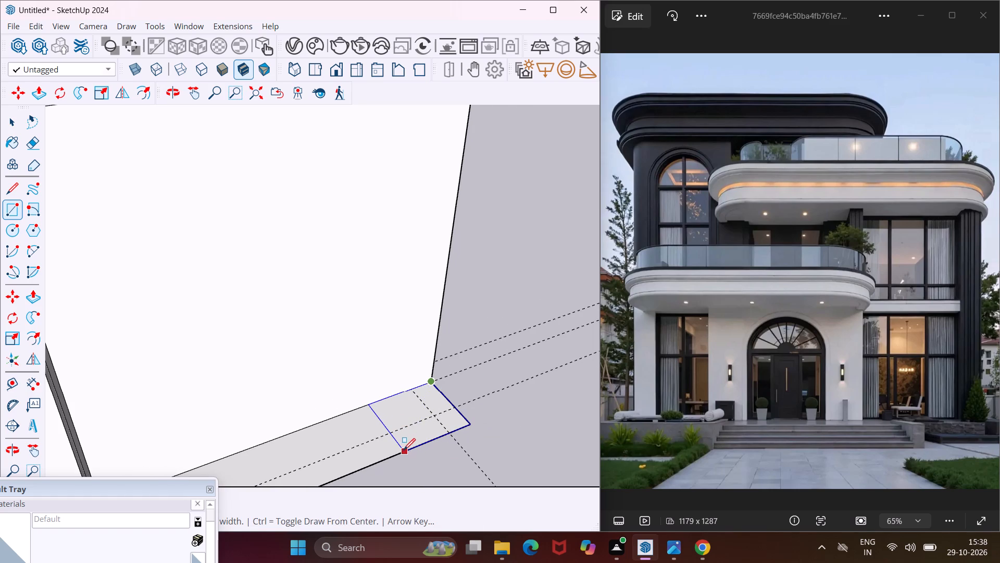
click(400, 454)
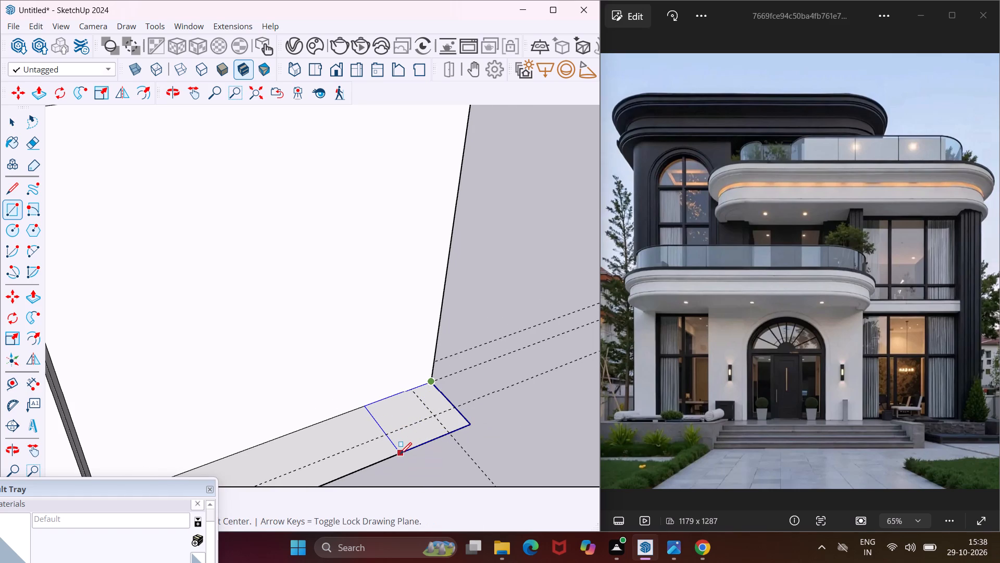
key(Escape)
key(space)
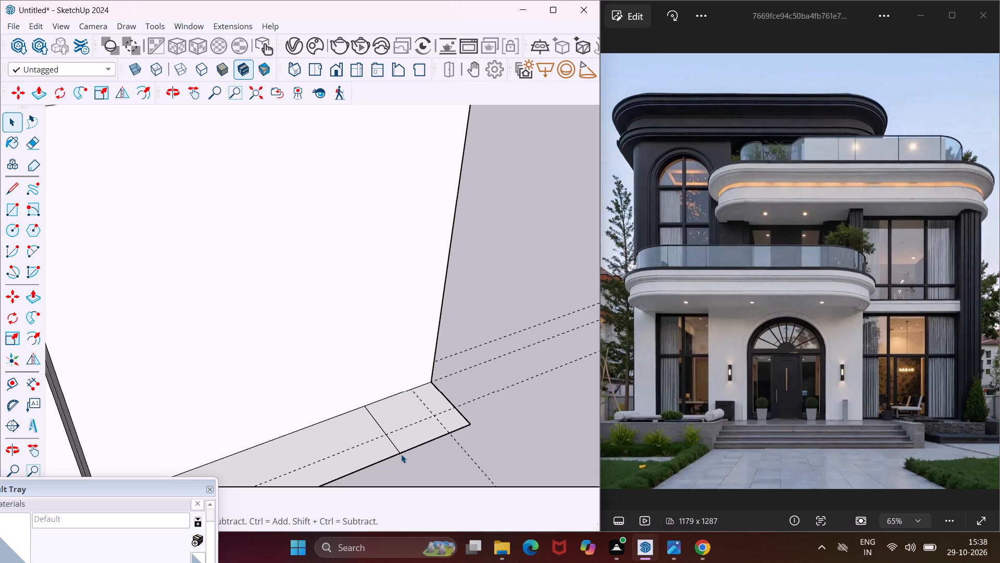
Push/Pull the rectangle at the right end of the front ledge up level with the wall tops to form a corner pillar.
click(406, 435)
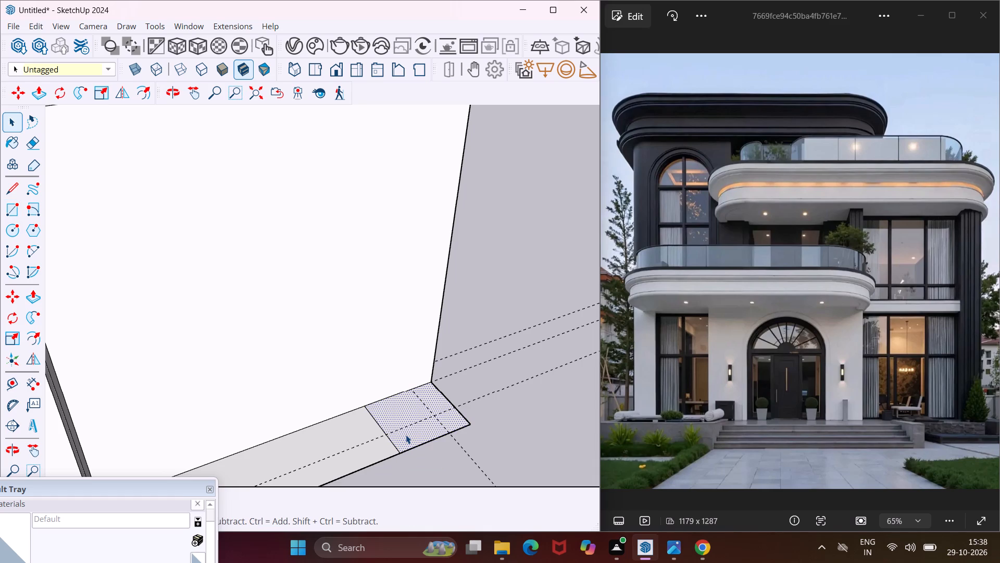
key(p)
click(406, 435)
scroll(403, 421, down, 3)
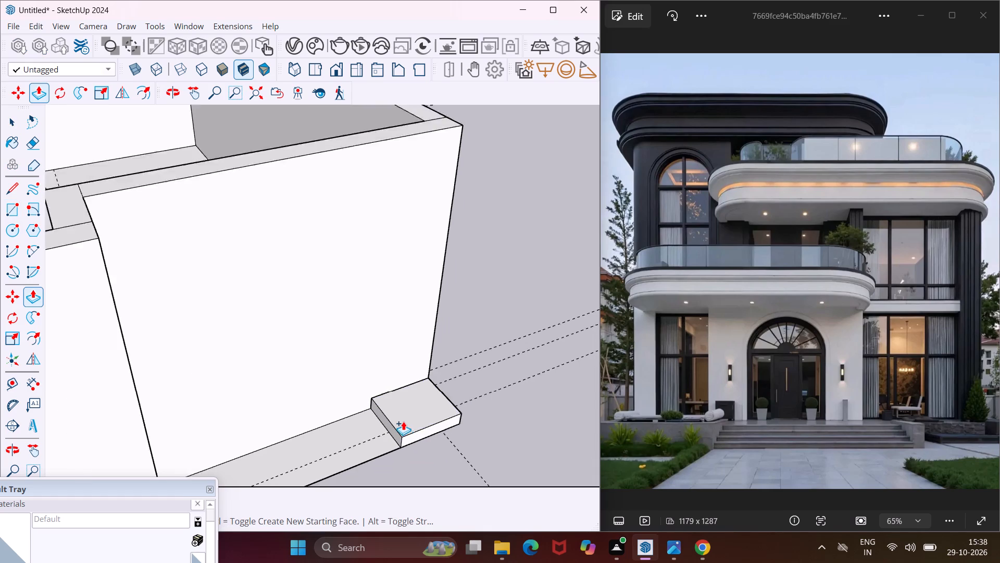
scroll(403, 421, down, 6)
click(347, 304)
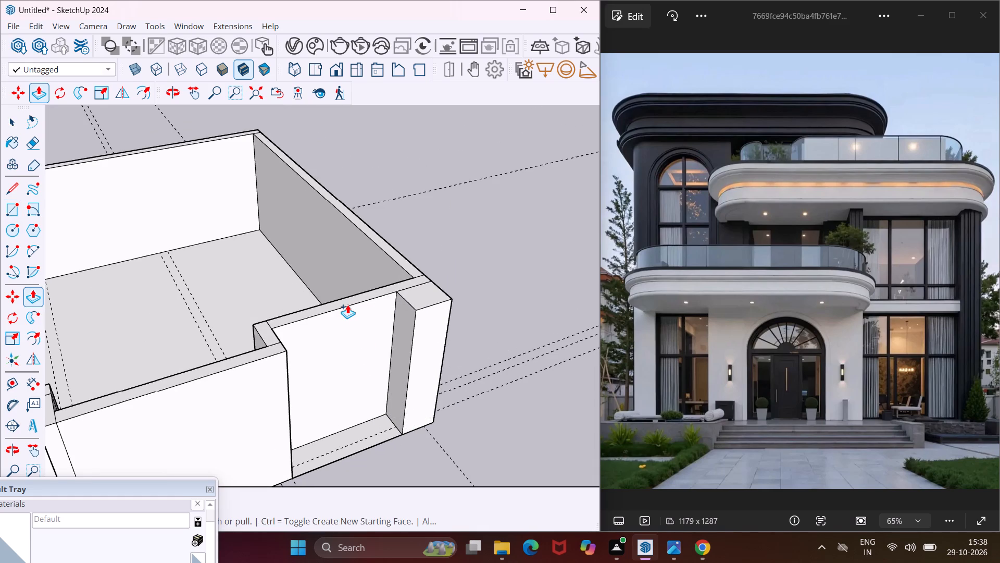
key(Escape)
key(space)
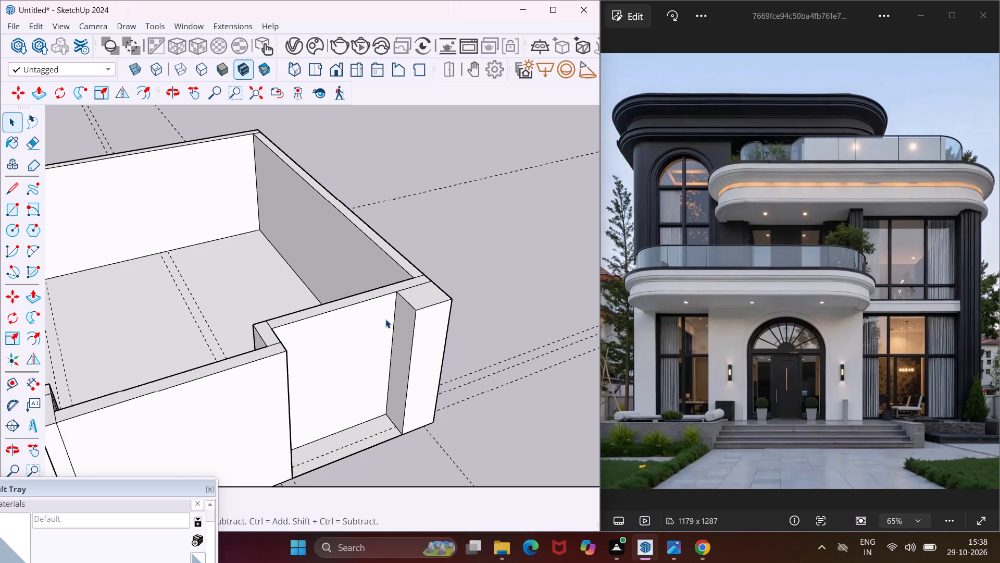
Push/Pull the inner side face of the right corner pillar slightly inward to make the pillar narrower.
middle_drag(385, 319, 311, 280)
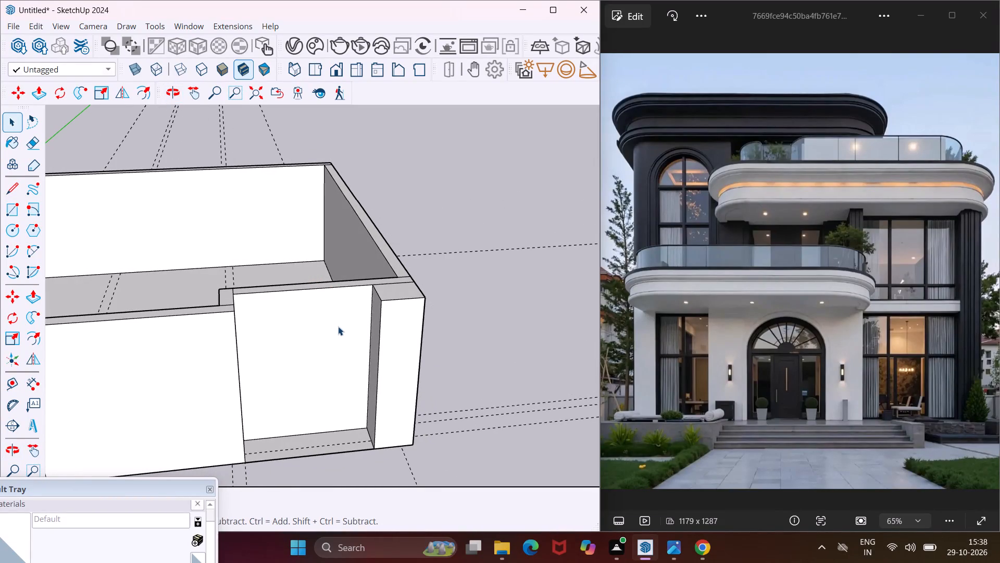
scroll(351, 329, up, 5)
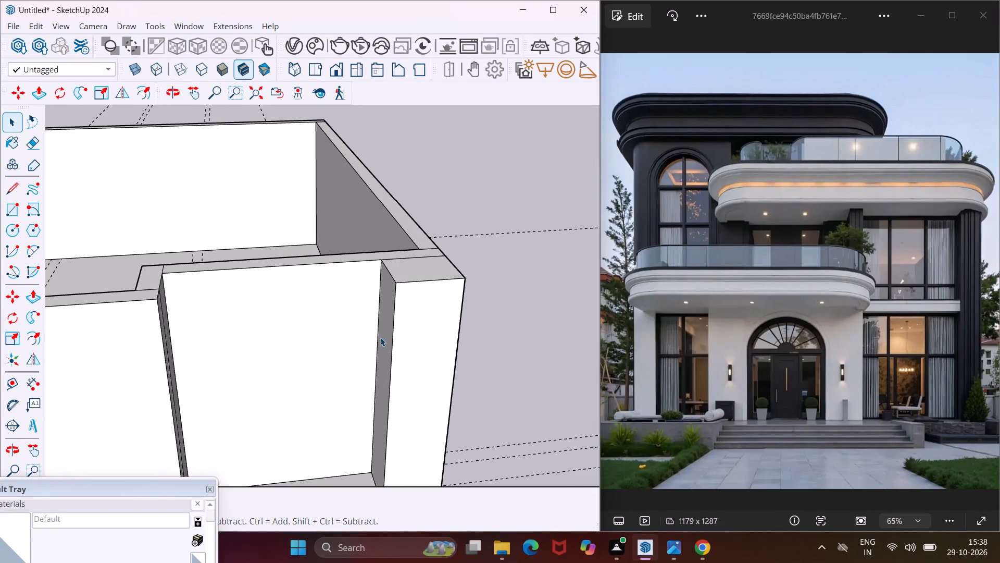
scroll(380, 337, up, 2)
click(380, 337)
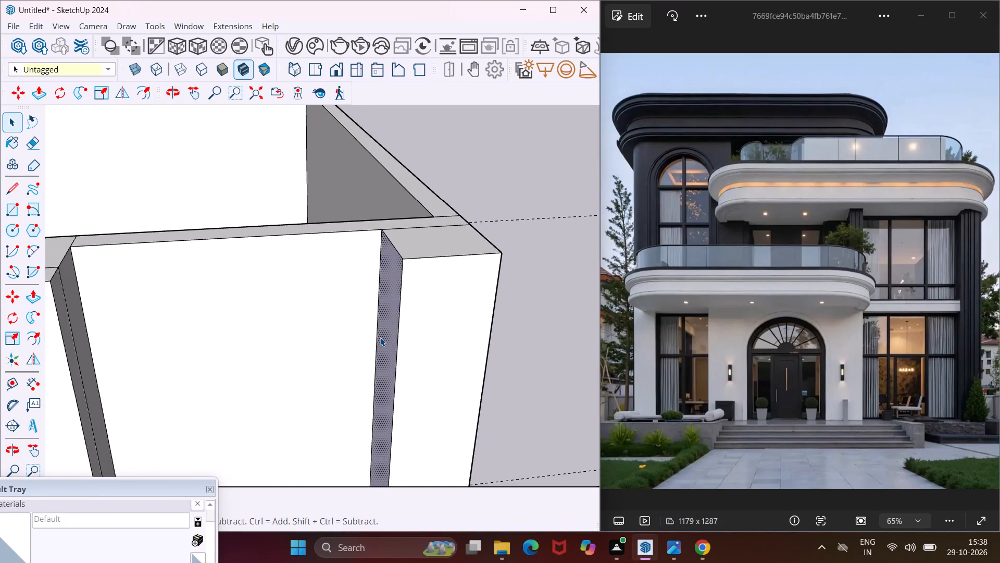
key(p)
click(380, 337)
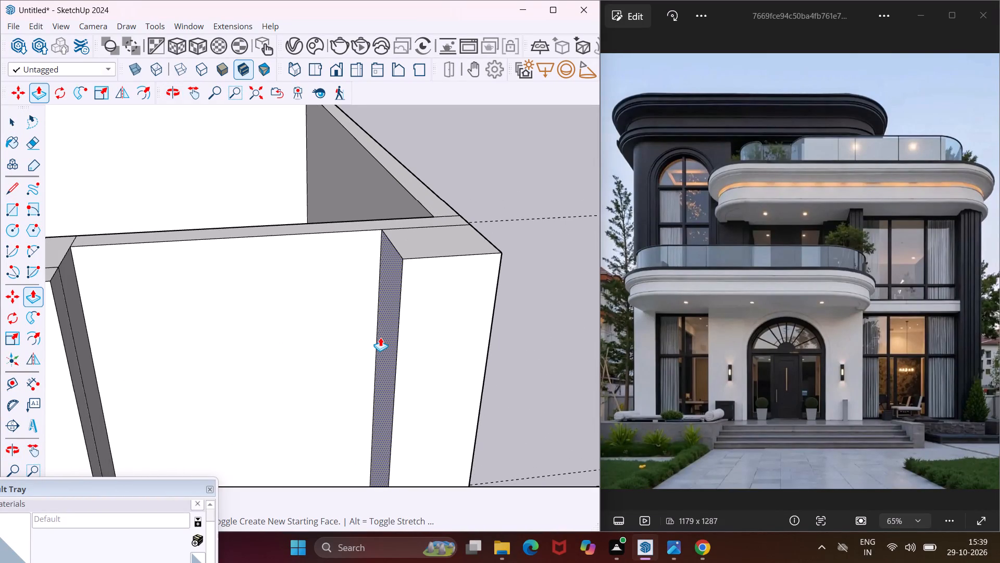
click(391, 337)
key(Escape)
key(space)
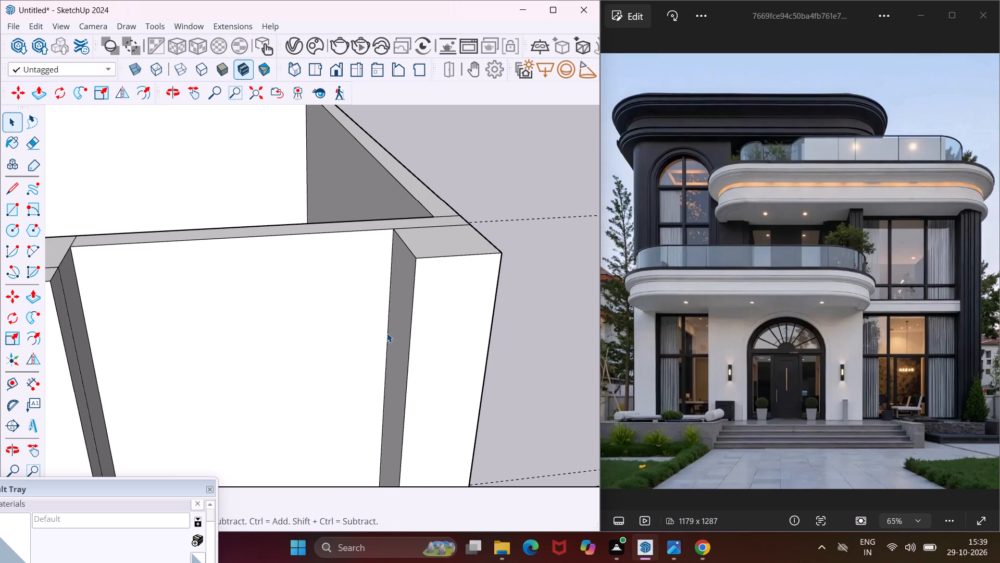
Draw a full-height rectangle on the recessed right front wall, from its bottom left corner to the top corner at the pillar.
scroll(387, 301, down, 4)
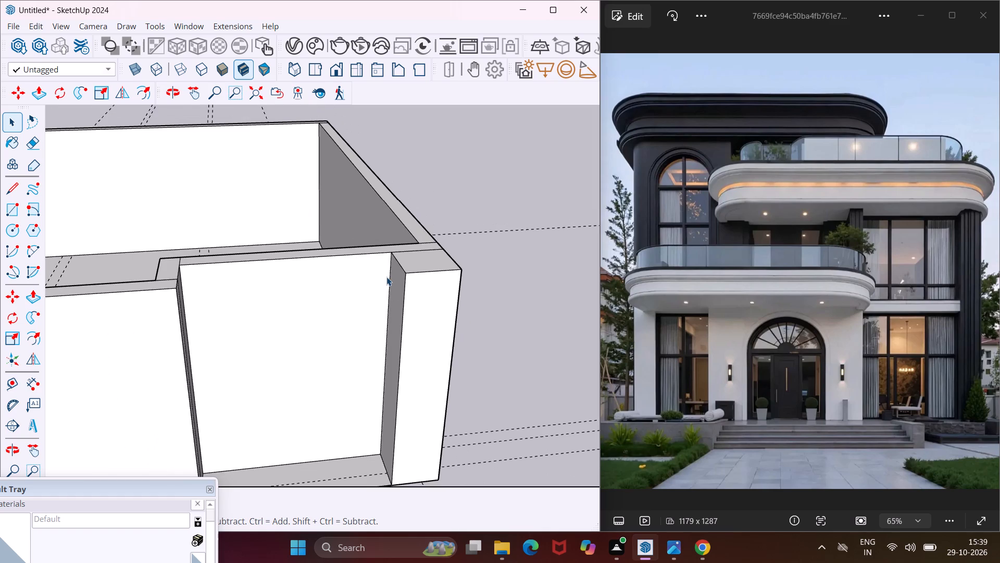
middle_drag(386, 277, 374, 212)
scroll(381, 207, down, 3)
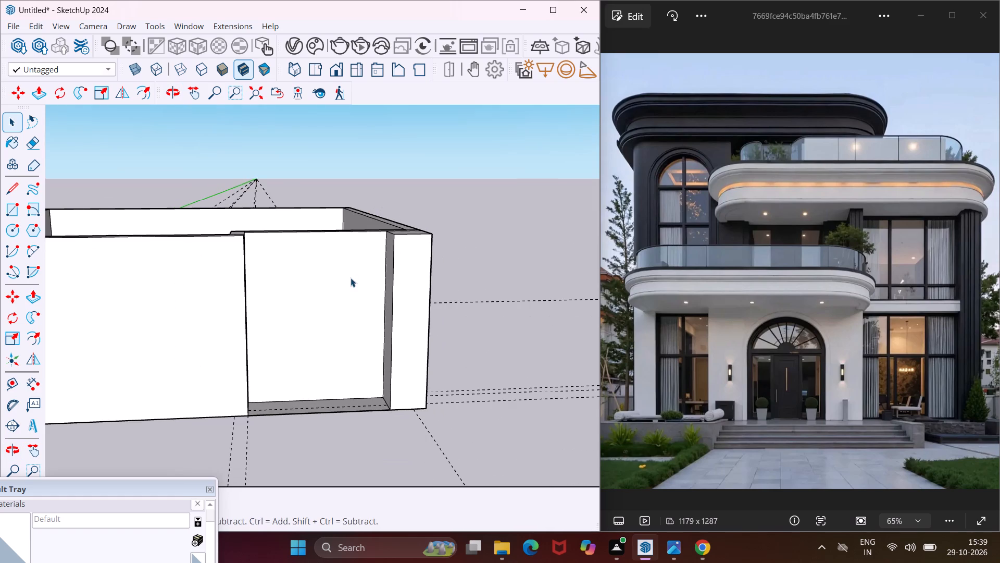
middle_drag(351, 278, 332, 283)
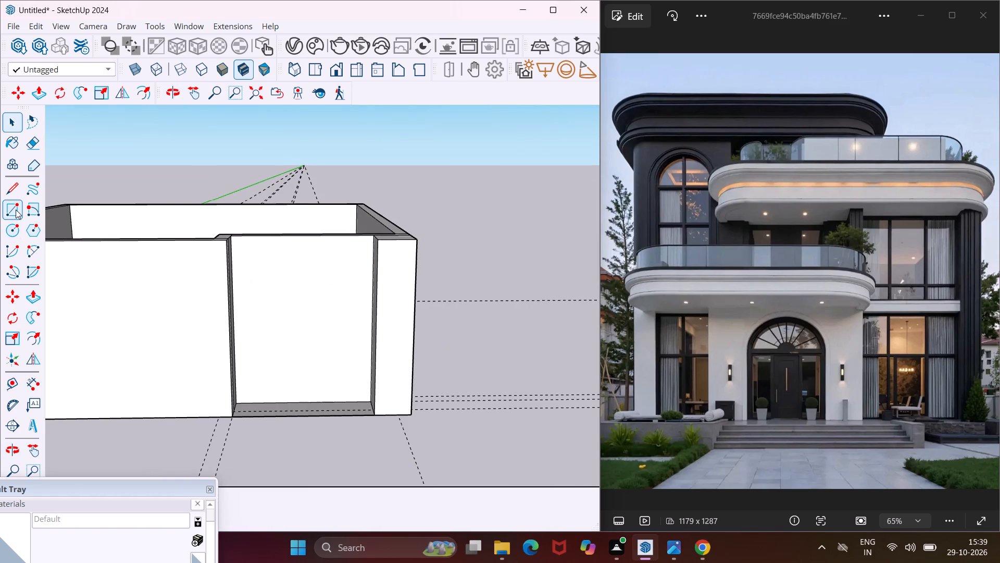
click(16, 210)
scroll(238, 352, up, 9)
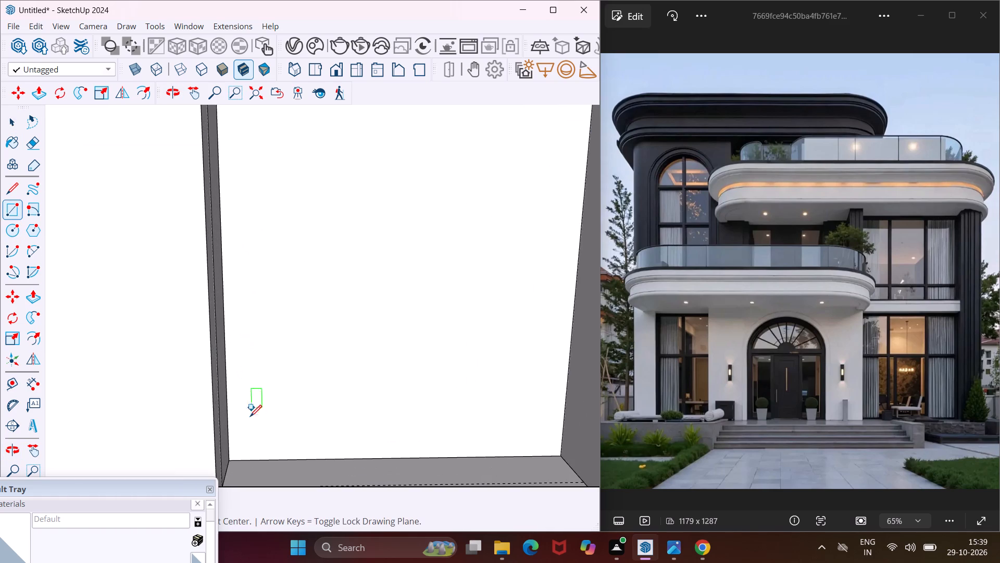
click(231, 462)
scroll(259, 344, down, 5)
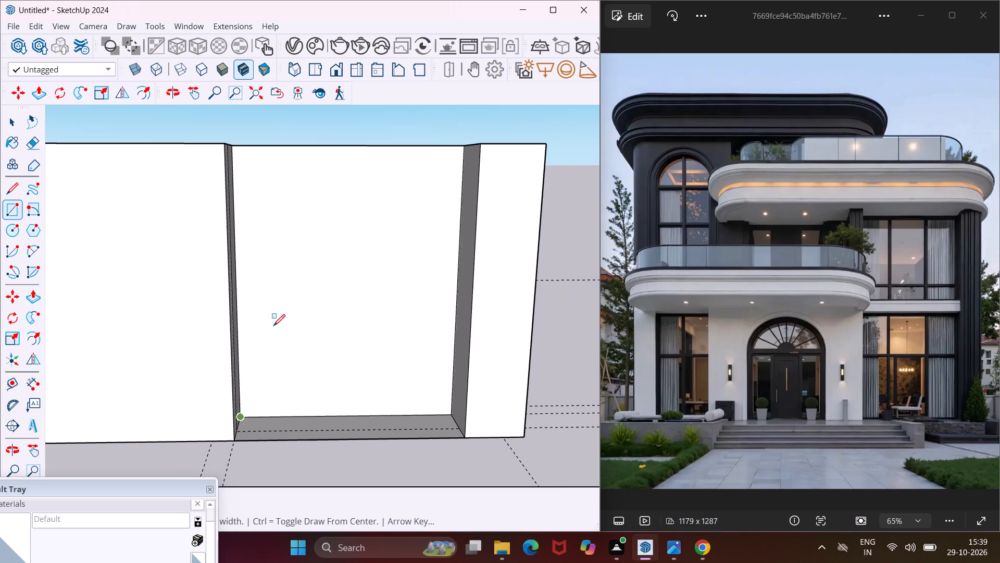
click(459, 146)
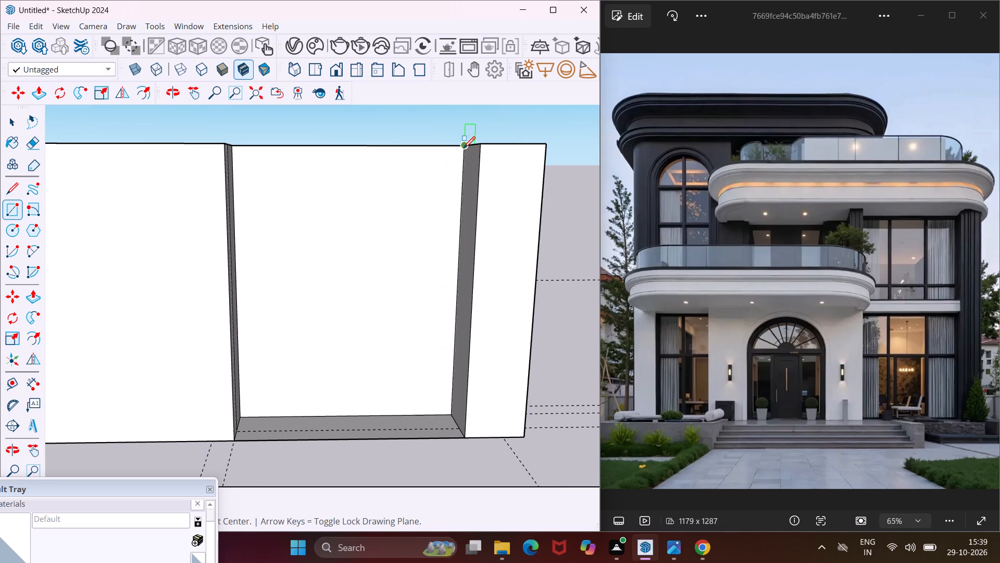
key(Escape)
key(space)
Copy the rectangular face of the recessed right front wall to a free spot outside the shell, beyond the corner pillar.
middle_drag(415, 167, 442, 231)
click(420, 223)
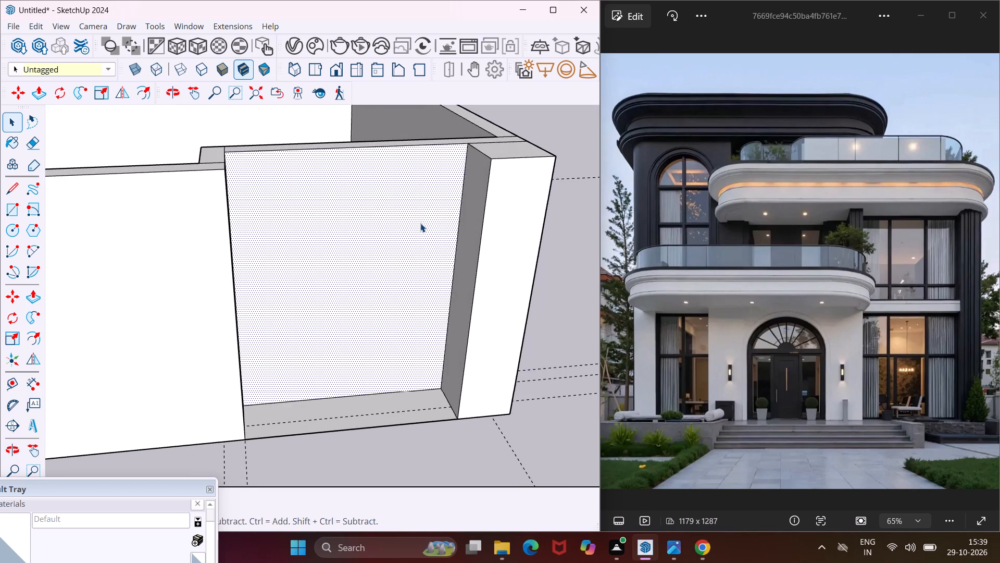
key(m)
click(420, 223)
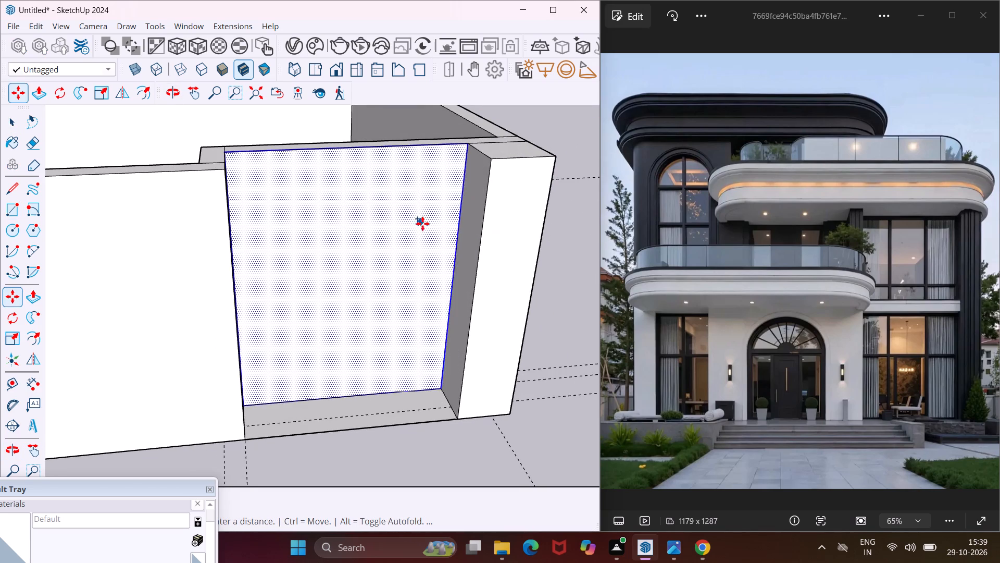
scroll(383, 221, down, 8)
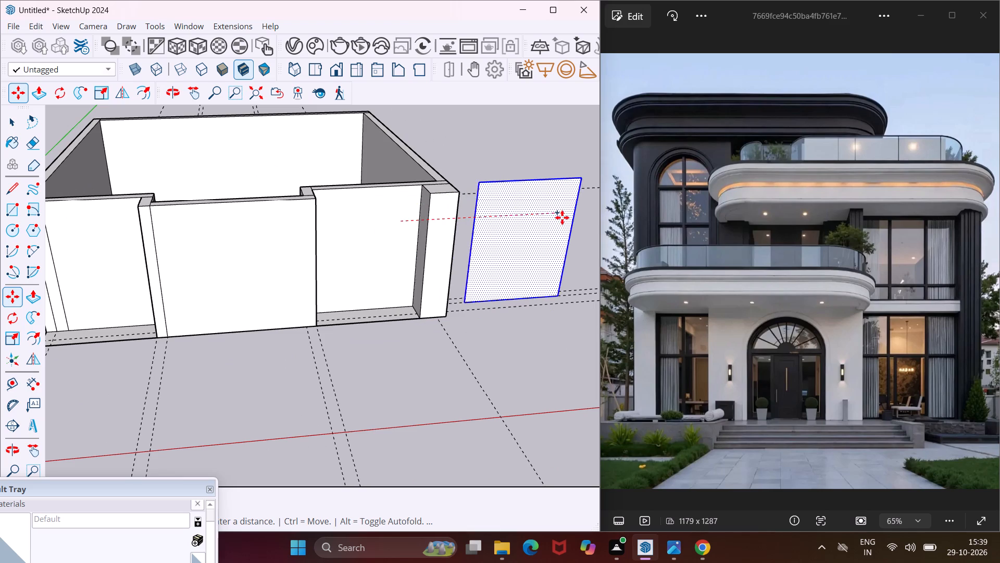
click(566, 216)
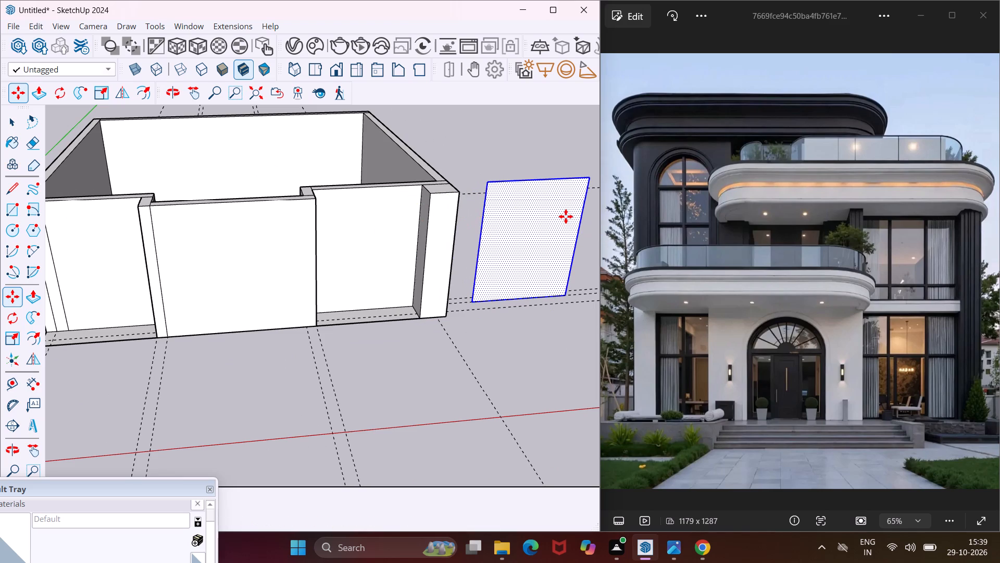
key(Escape)
key(space)
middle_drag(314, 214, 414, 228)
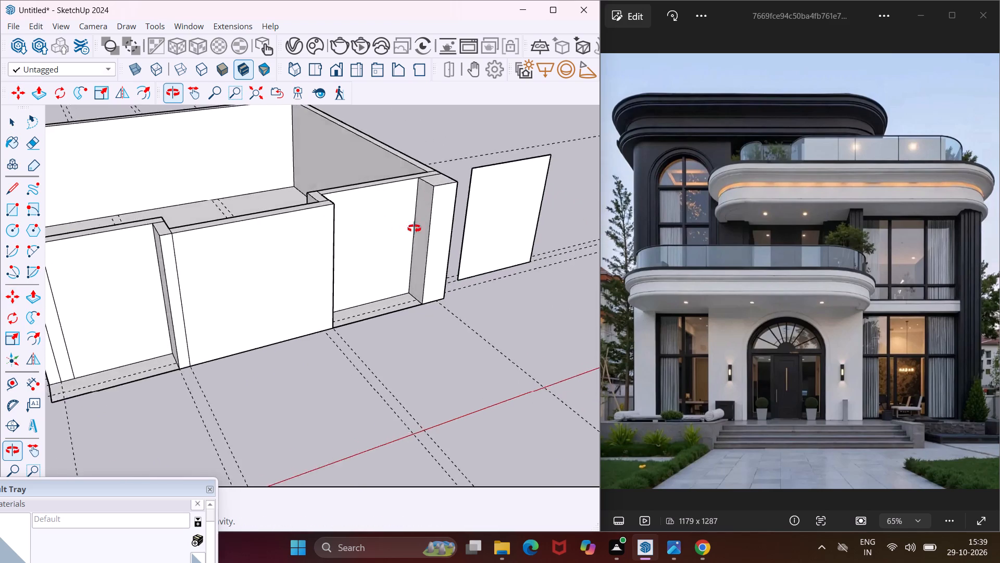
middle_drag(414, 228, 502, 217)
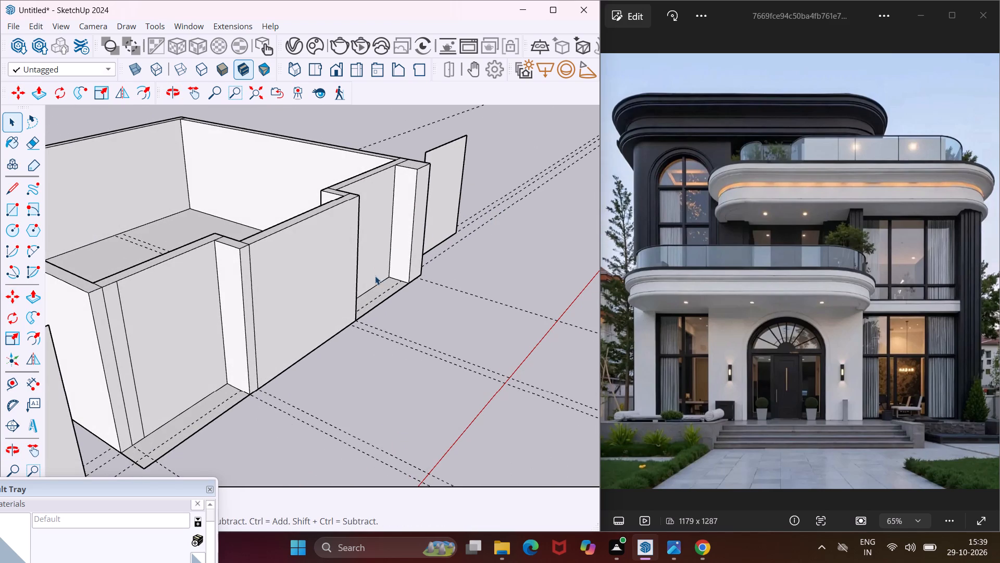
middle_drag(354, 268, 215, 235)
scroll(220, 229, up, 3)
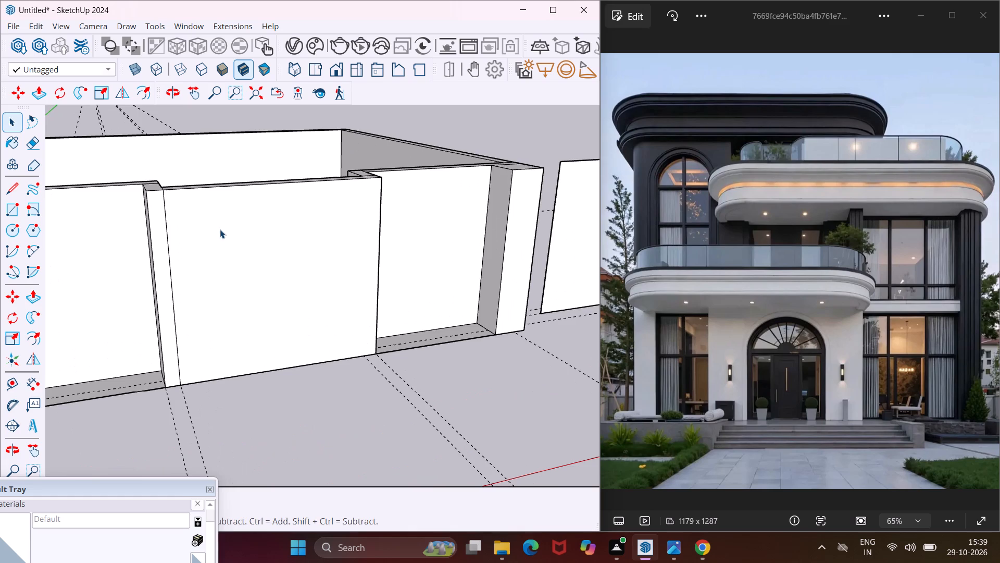
Draw a tall door-opening rectangle on the projecting central front wall, starting on its bottom edge and stopping below the wall top.
middle_drag(220, 229, 215, 165)
scroll(215, 165, up, 1)
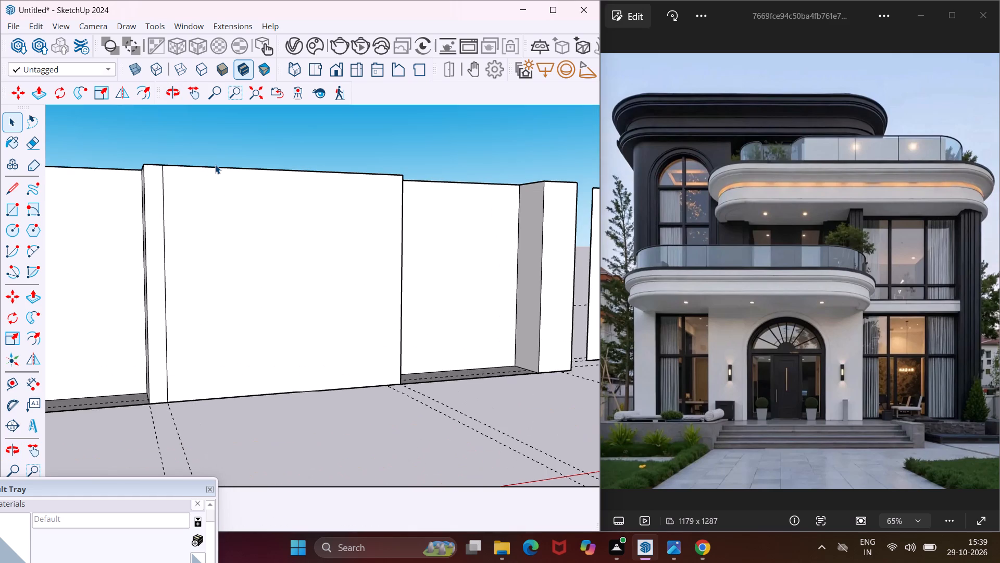
click(14, 209)
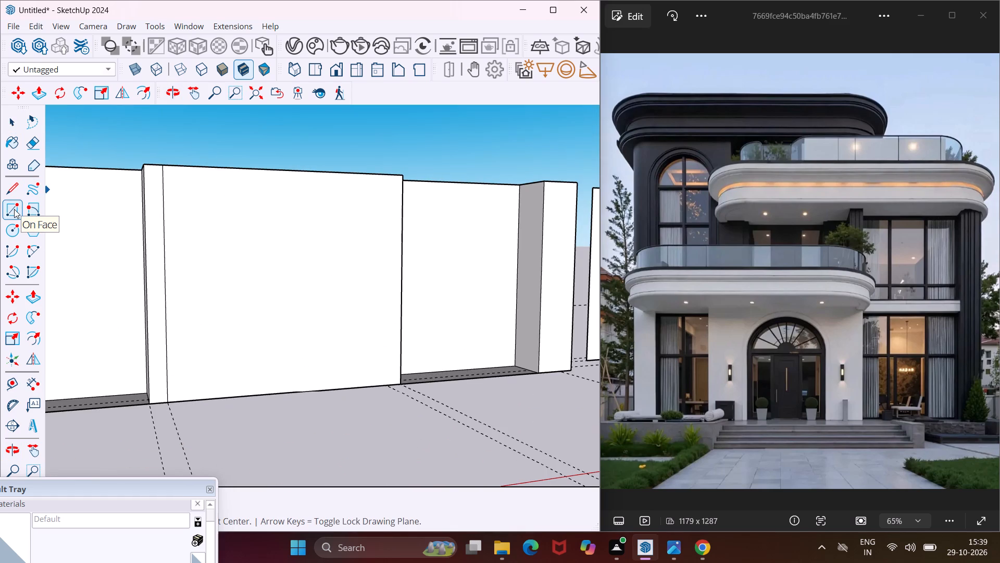
scroll(39, 234, down, 2)
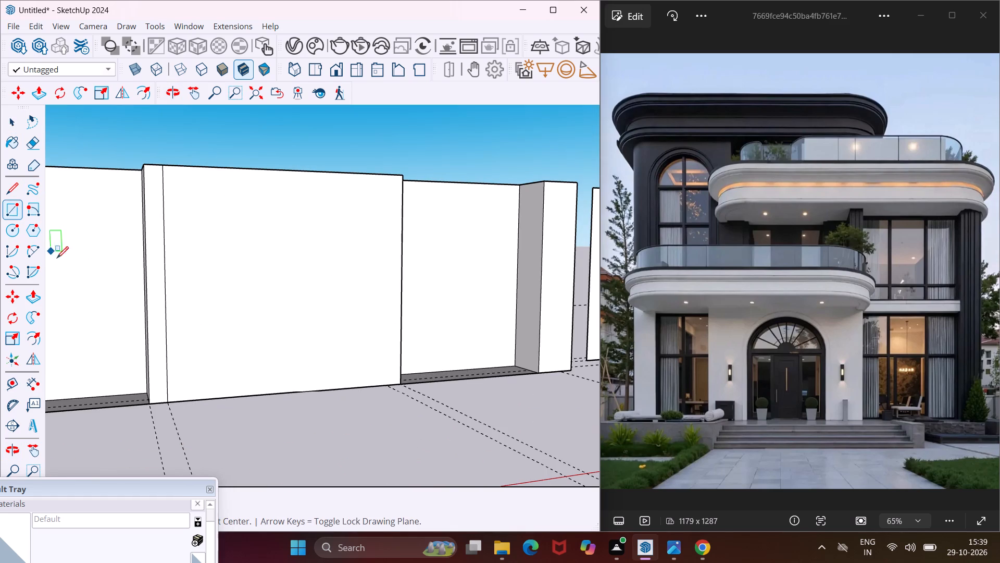
click(213, 401)
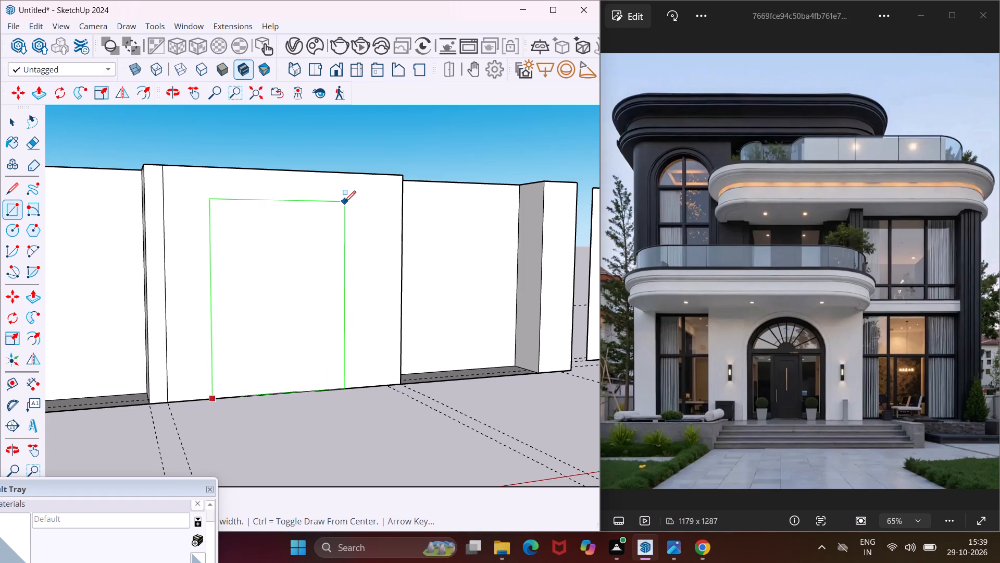
click(341, 198)
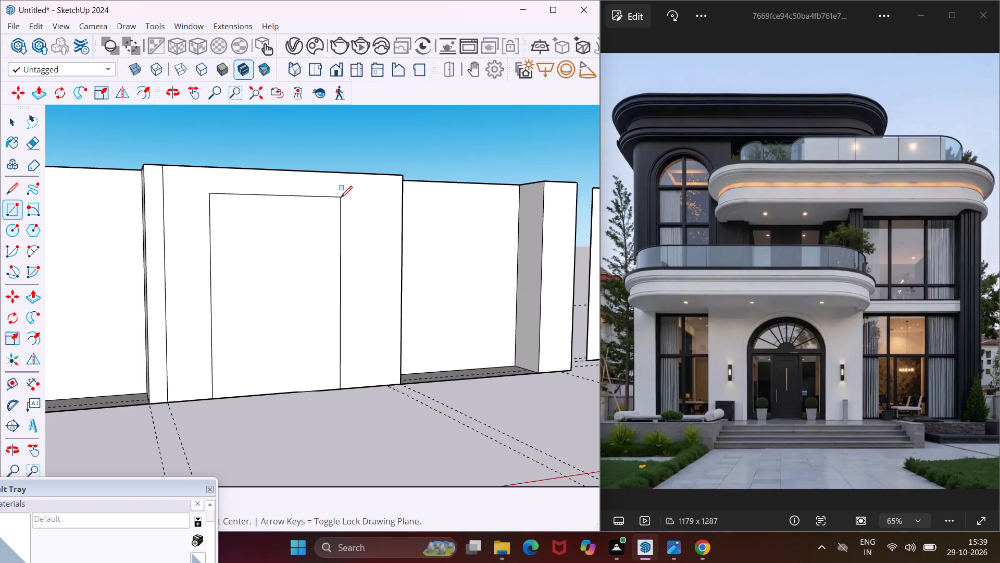
key(Escape)
key(space)
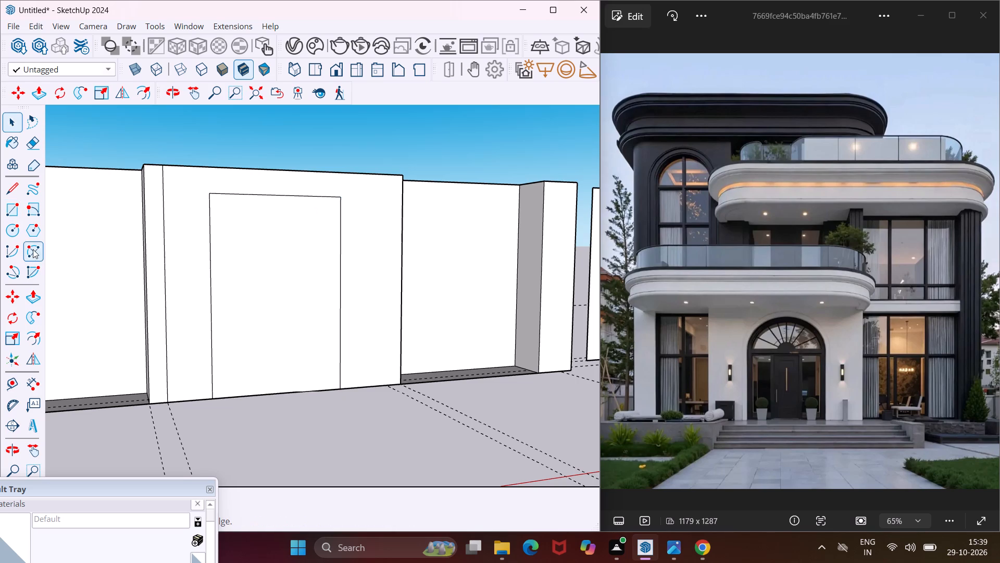
Draw a two-point arc between the door rectangle's vertical sides, bulging up to the midpoint of its top edge.
click(31, 253)
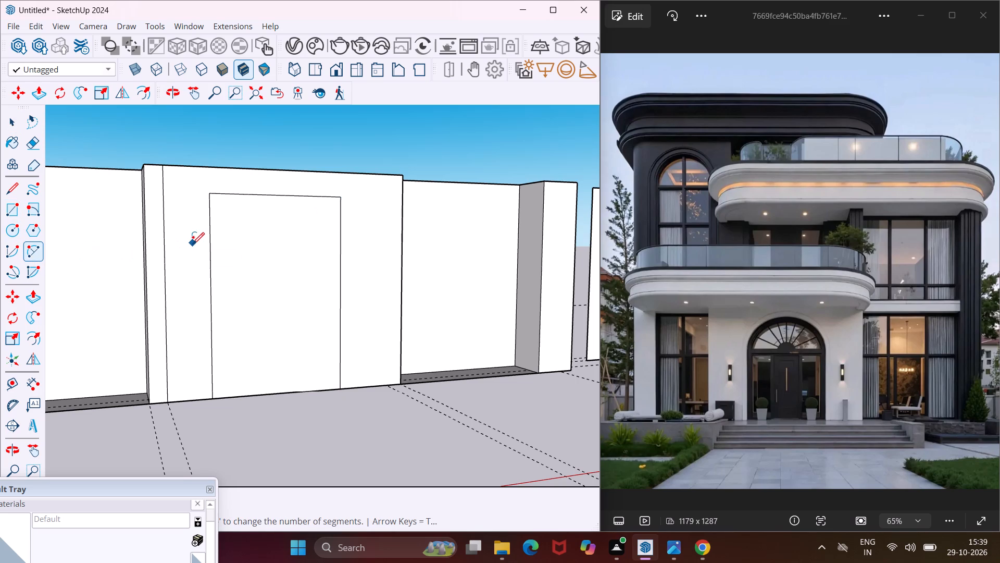
scroll(193, 244, up, 2)
click(214, 244)
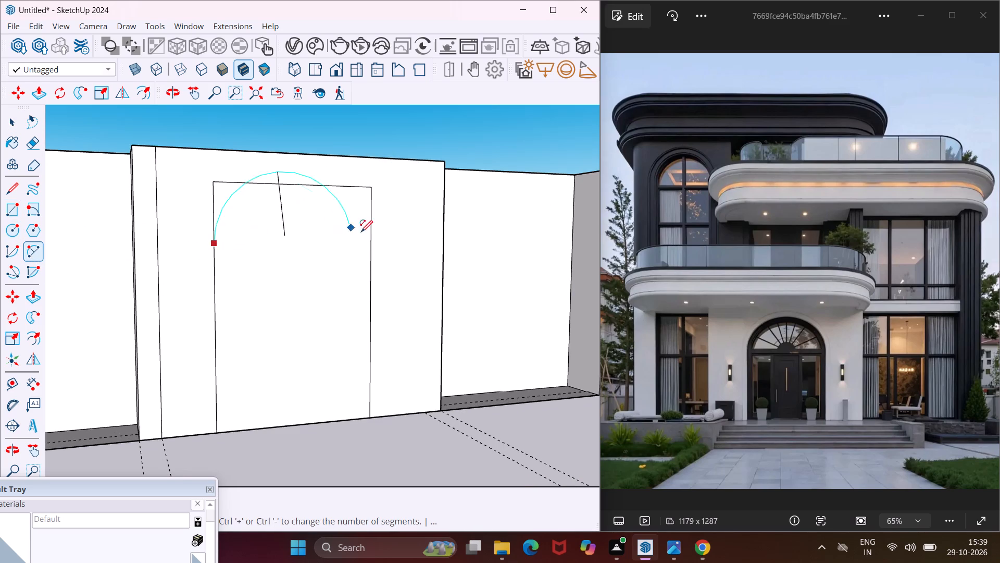
click(371, 243)
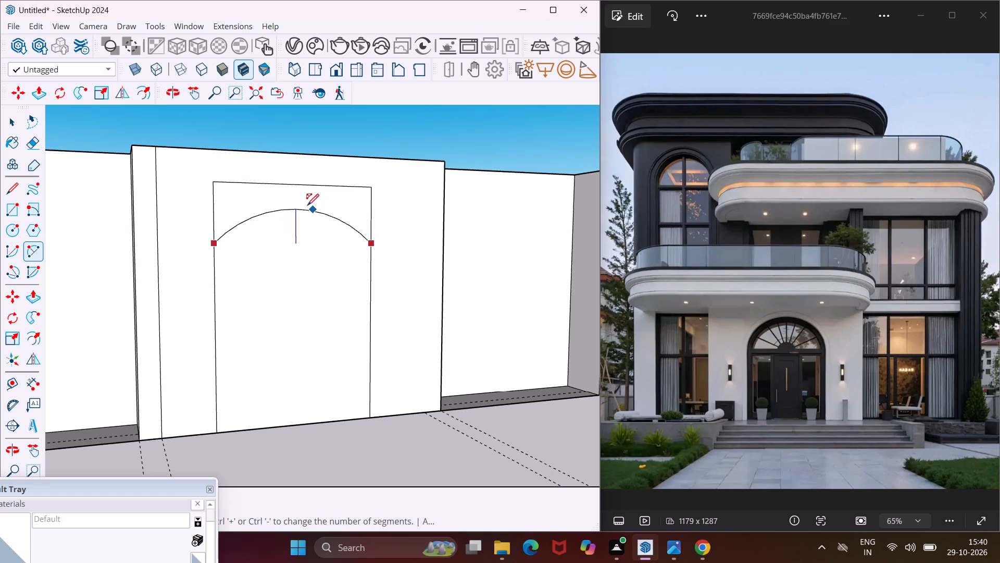
click(293, 187)
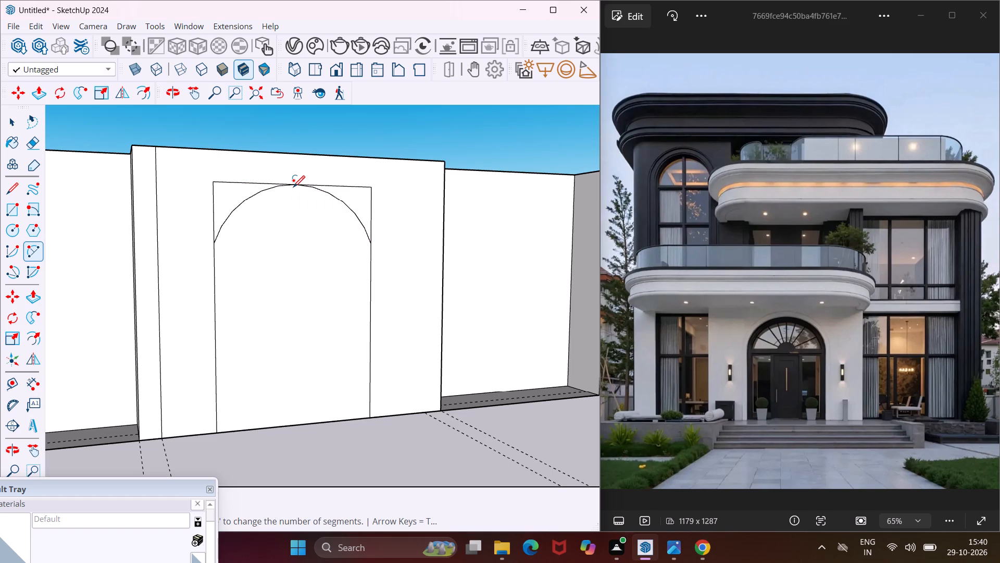
key(Escape)
key(space)
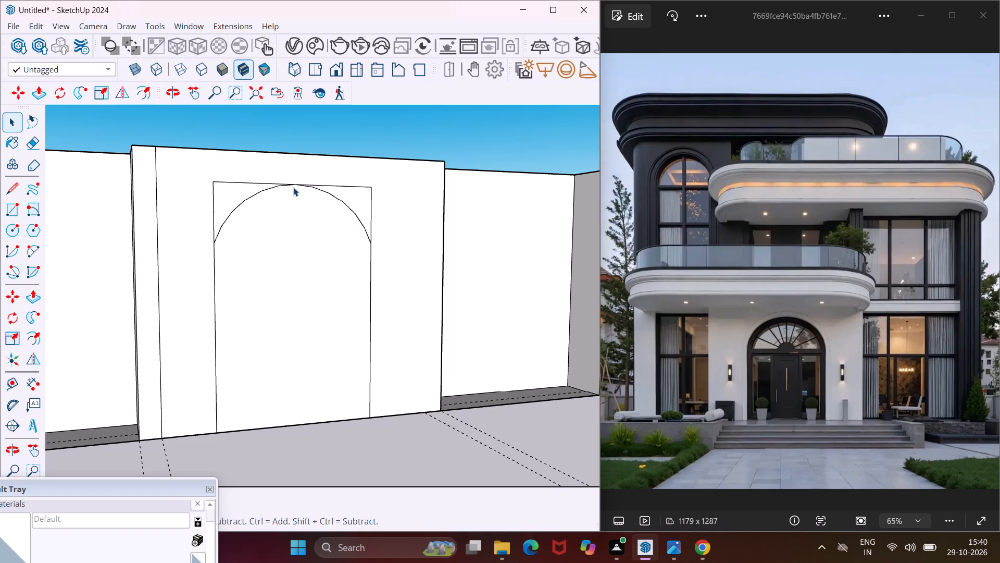
Set the left half of the door arch to 60 segments in its entity info.
click(234, 228)
scroll(230, 221, up, 3)
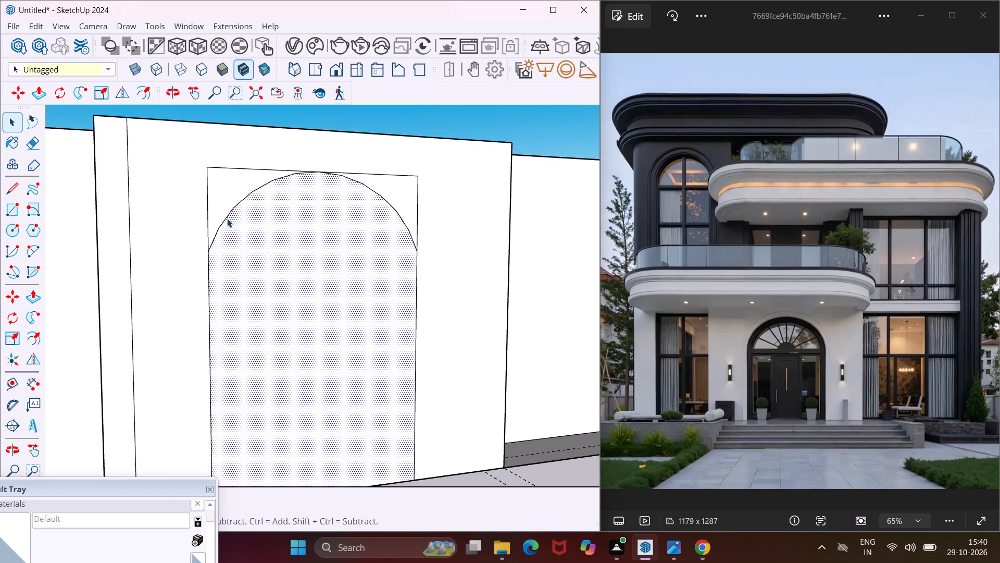
click(227, 218)
right_click(227, 218)
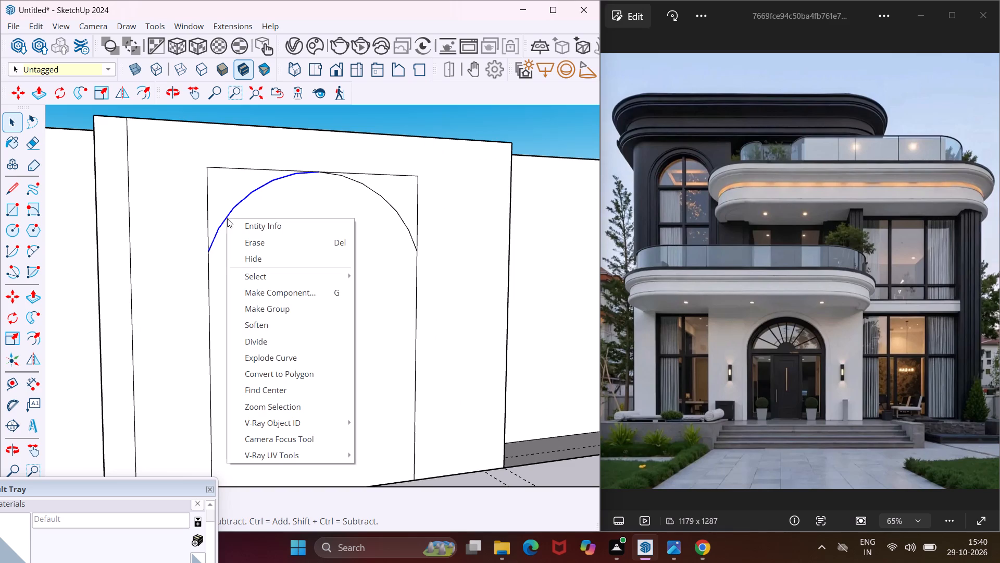
click(230, 223)
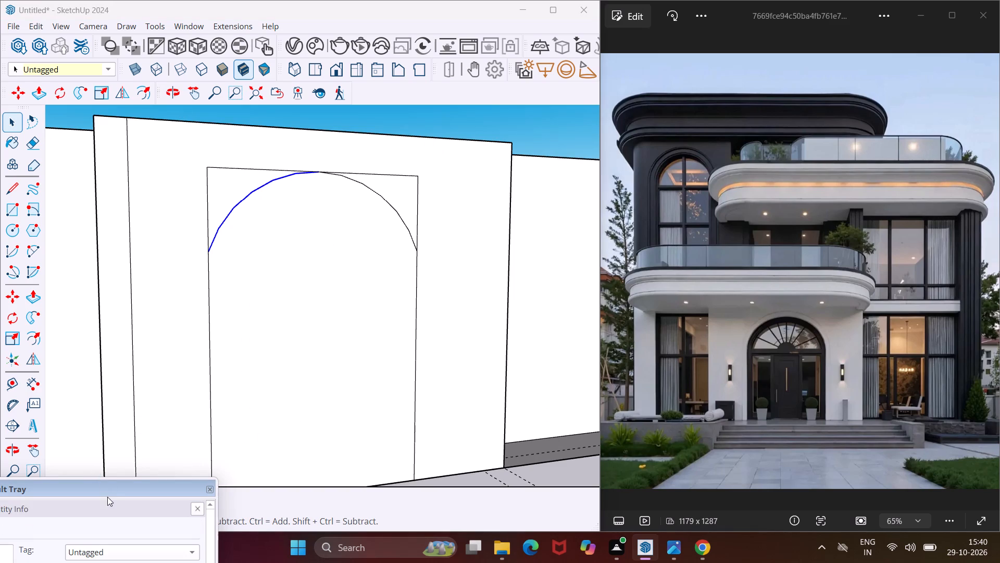
drag(108, 499, 107, 396)
drag(126, 485, 128, 376)
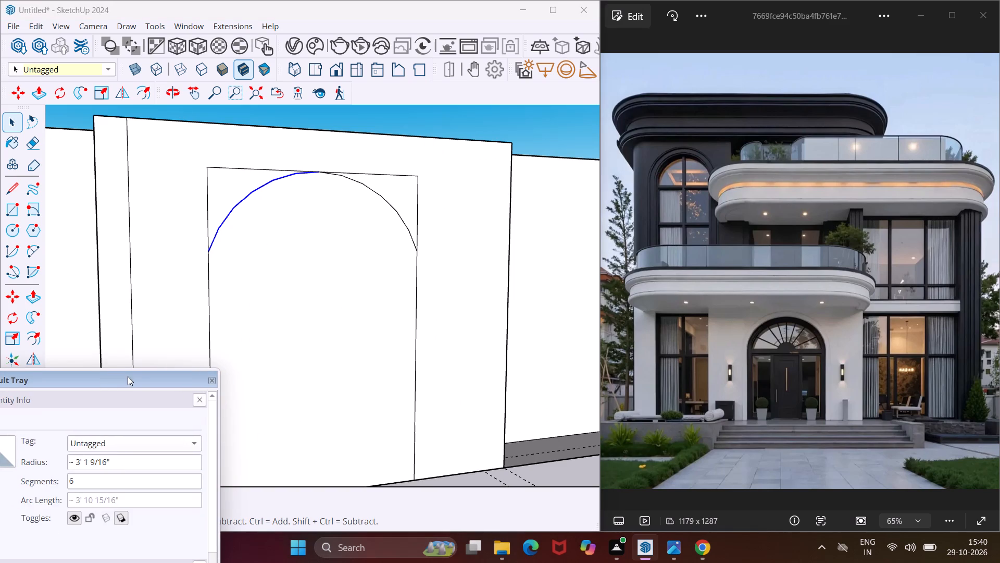
click(104, 485)
key(BackSpace)
text(60)
key(Return)
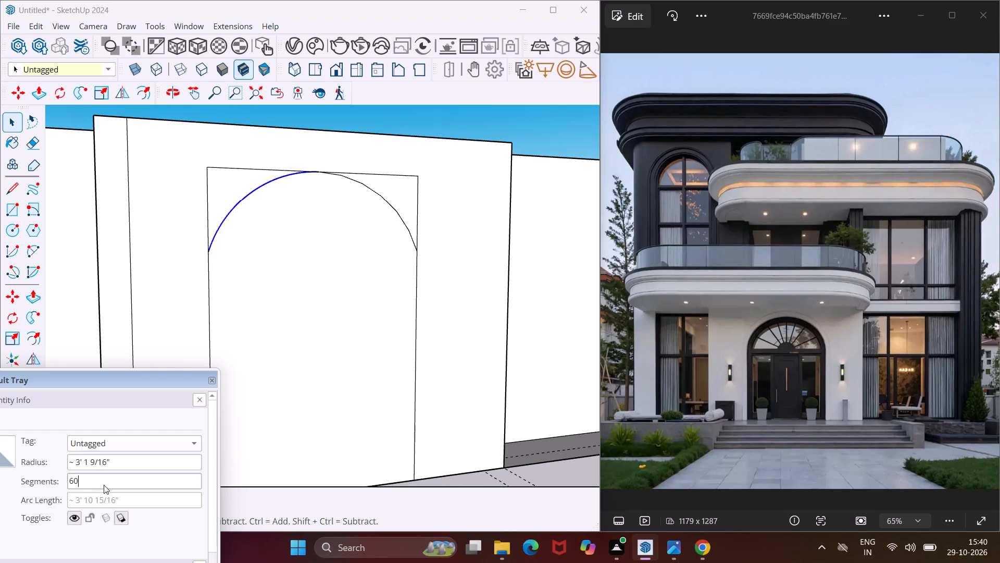
Set the right half of the door arch to 50 segments.
click(385, 200)
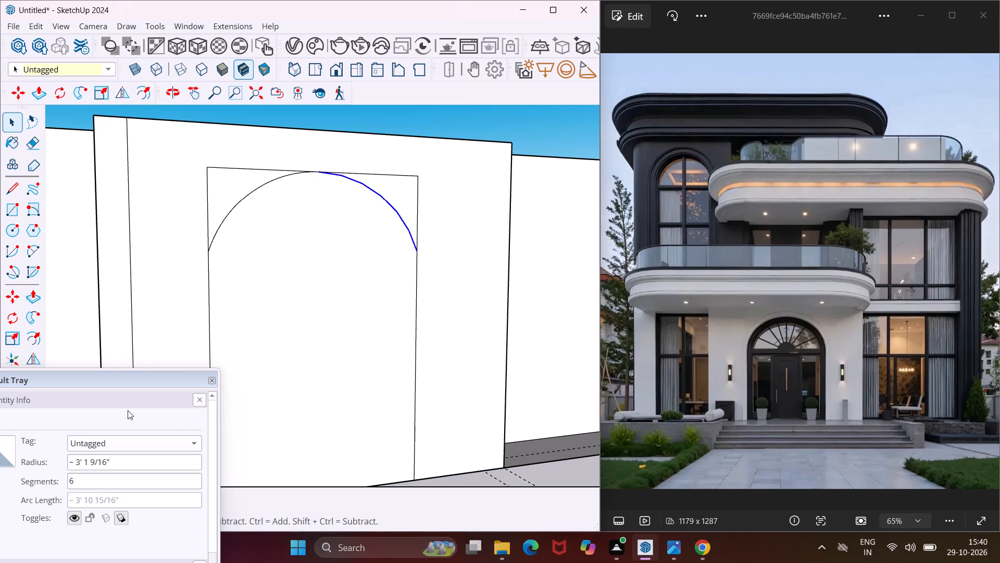
click(92, 485)
key(BackSpace)
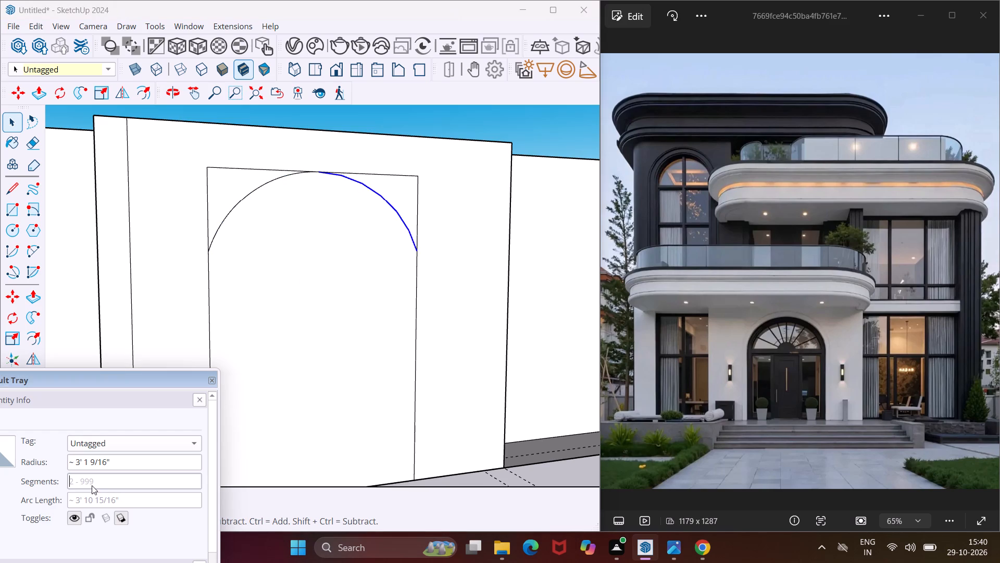
text(50)
key(Return)
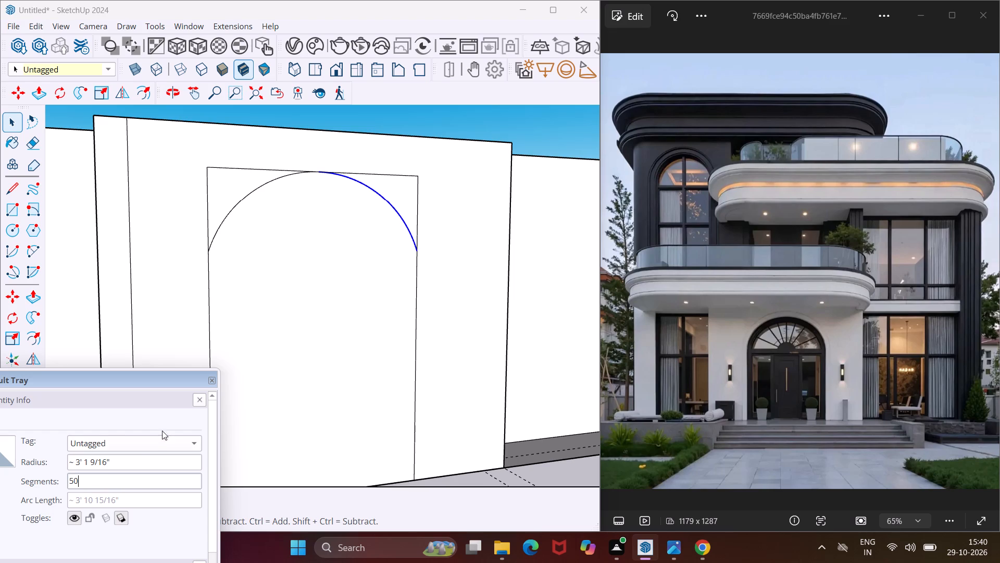
key(Escape)
key(space)
Erase the rectangle's leftover top and side edges above the arch, leaving only the arched door outline.
key(e)
scroll(237, 166, up, 2)
click(378, 114)
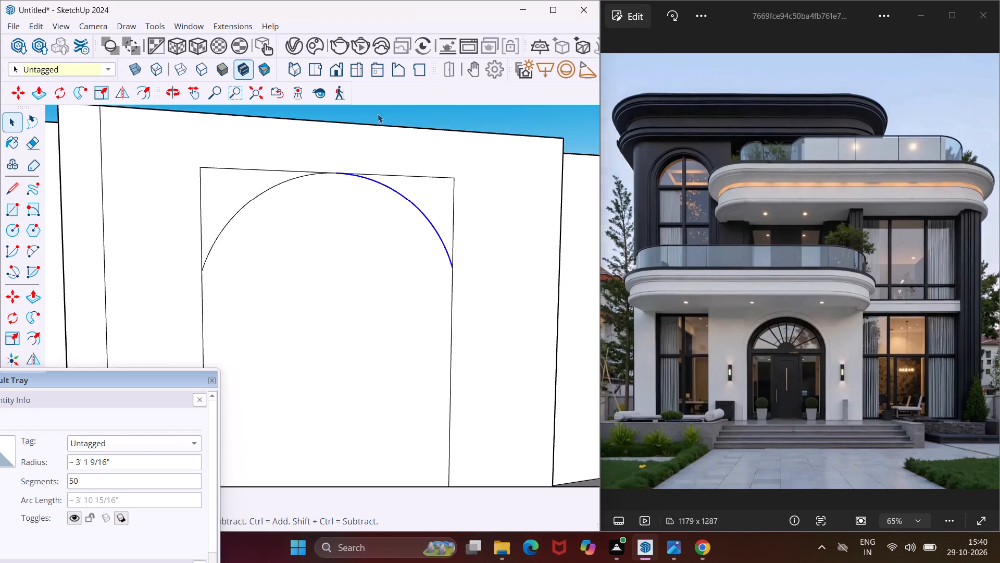
key(e)
scroll(301, 165, up, 4)
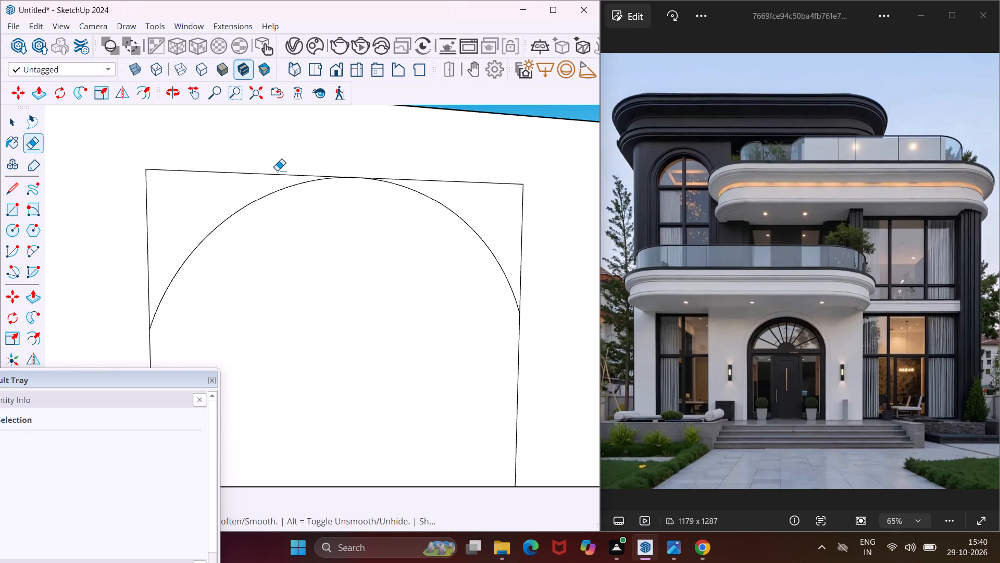
click(272, 174)
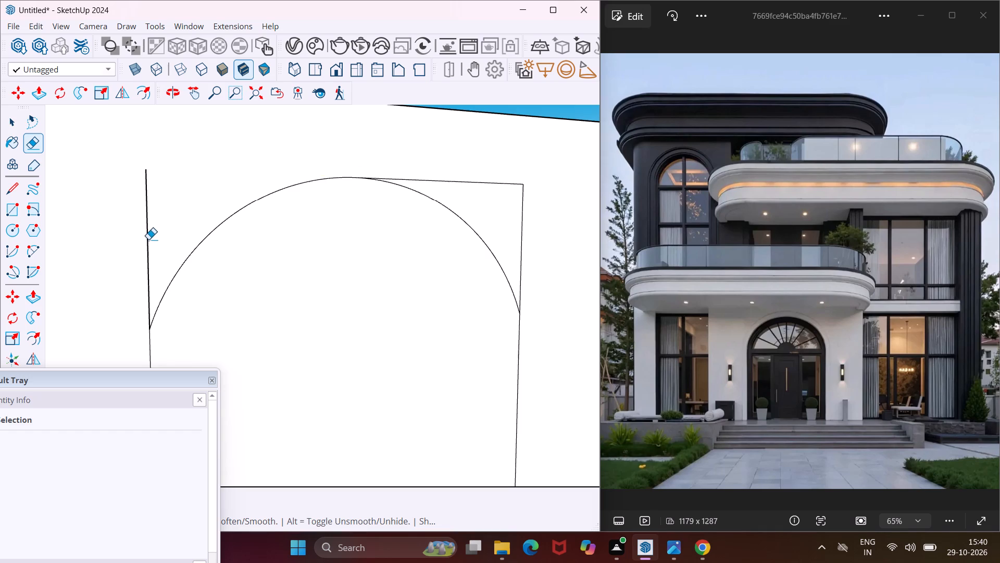
click(148, 239)
drag(421, 180, 529, 221)
key(Escape)
key(space)
Copy the arched door face to a free spot outside the shell, beyond the copied rectangular panel on the left.
scroll(520, 172, down, 6)
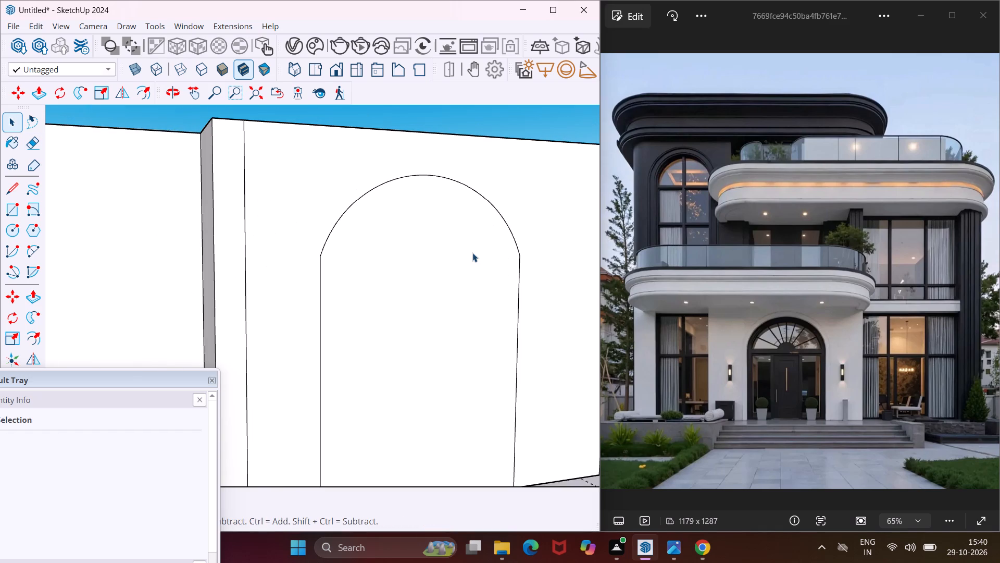
scroll(469, 249, down, 10)
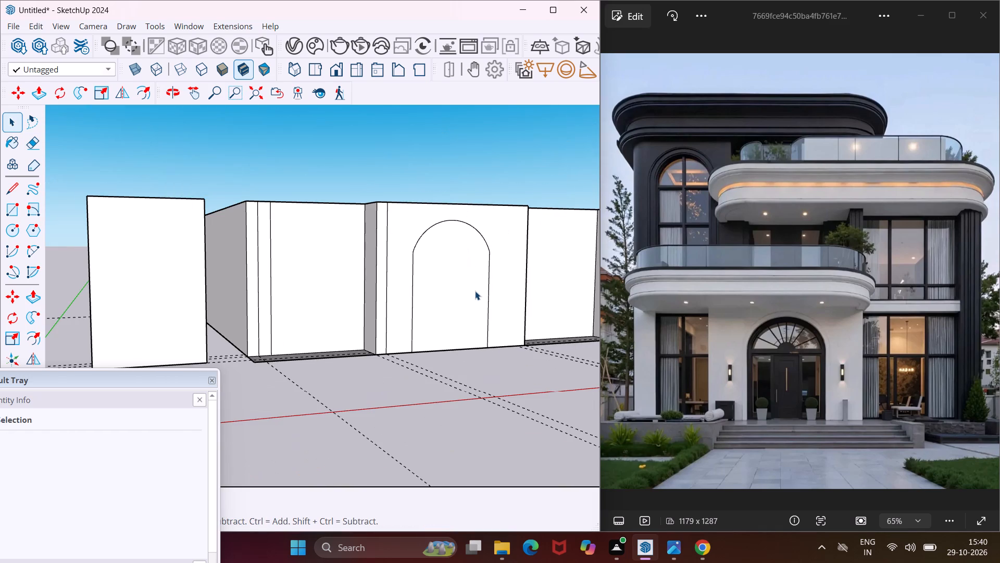
scroll(475, 291, up, 4)
click(475, 291)
key(m)
click(475, 291)
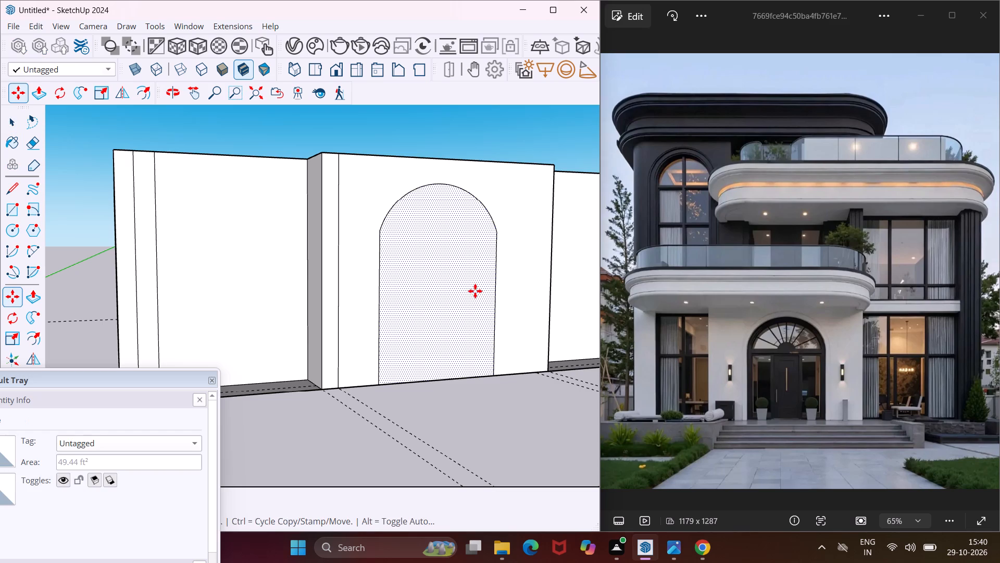
scroll(455, 293, down, 12)
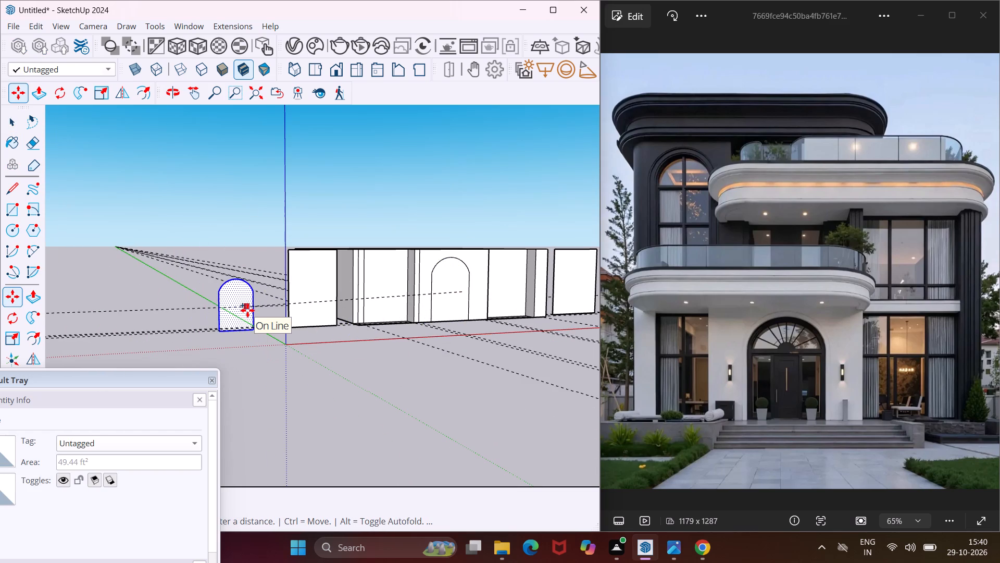
scroll(247, 310, up, 4)
middle_drag(248, 310, 341, 360)
scroll(337, 356, down, 4)
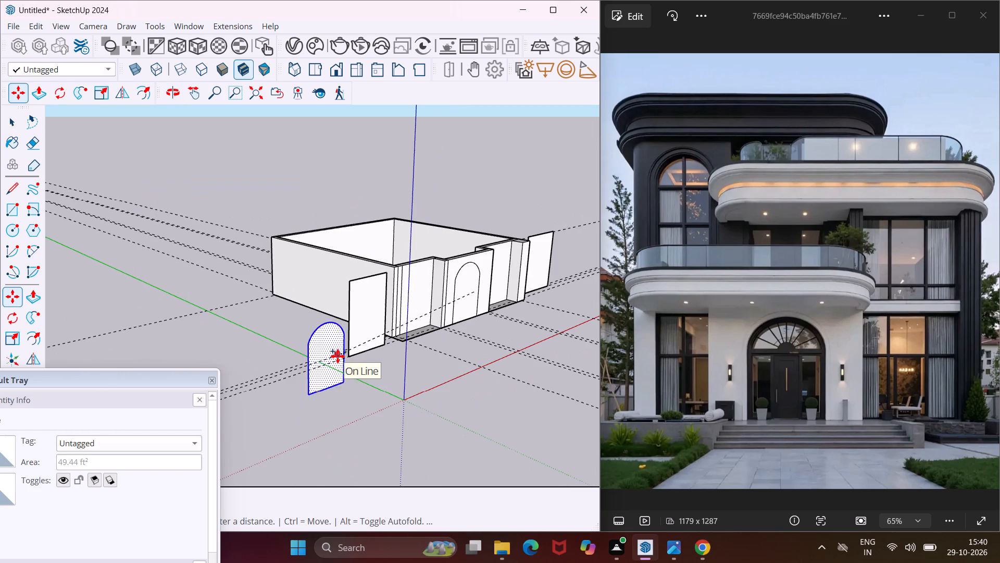
click(334, 335)
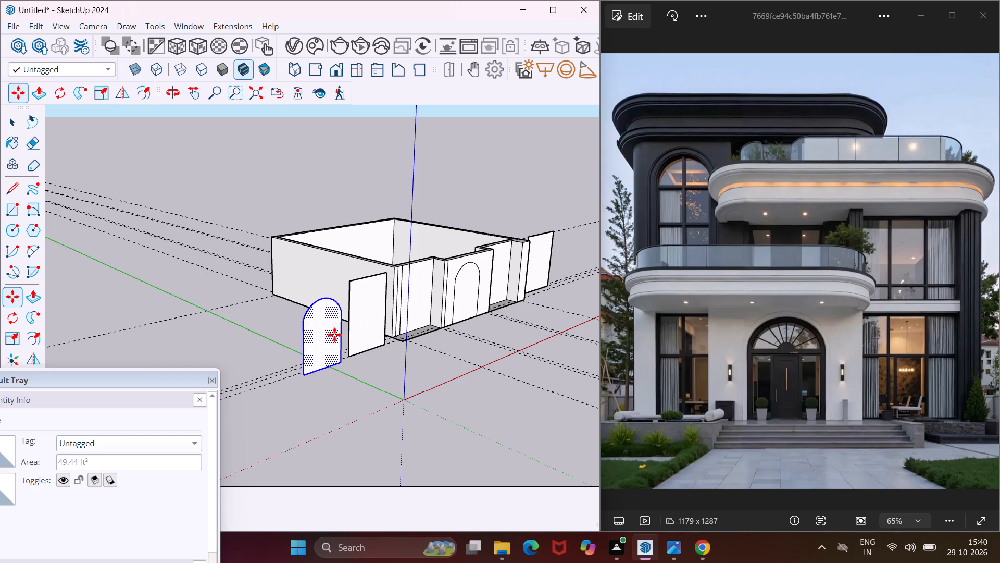
key(Escape)
key(space)
Push/Pull the arched face back through the central front wall's thickness to cut the doorway opening.
scroll(466, 281, up, 3)
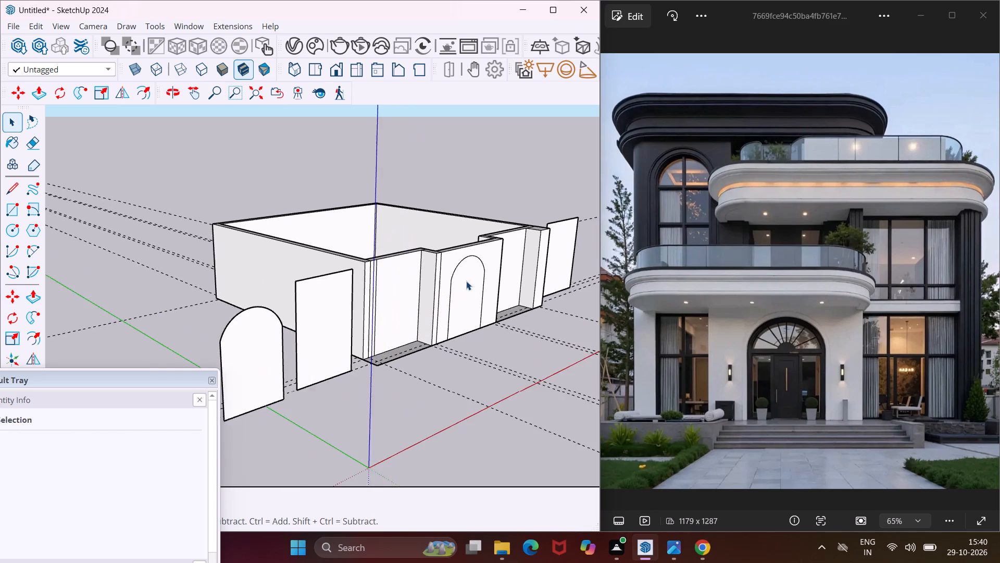
scroll(466, 281, up, 4)
middle_drag(466, 281, 414, 307)
scroll(464, 293, up, 4)
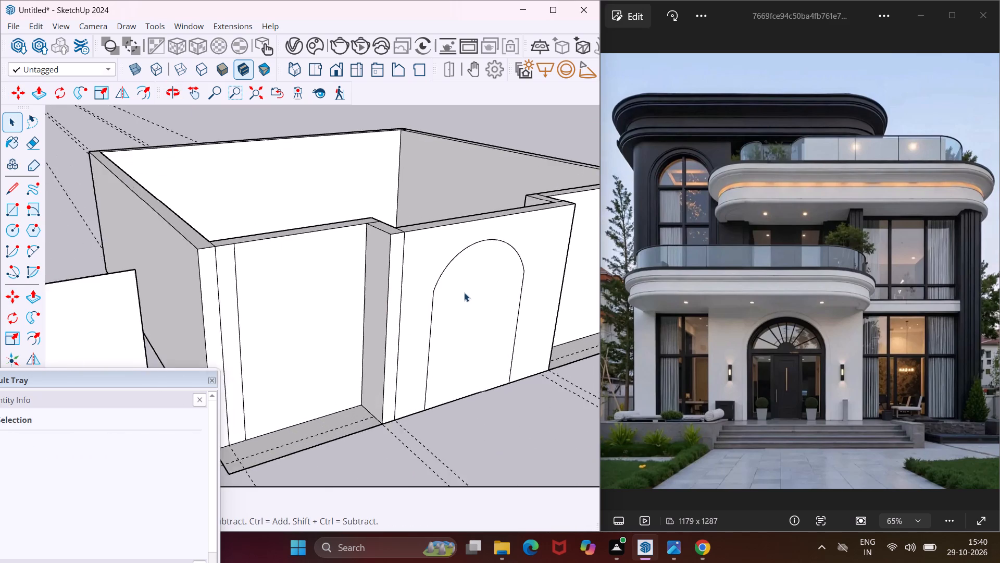
scroll(477, 289, up, 4)
click(477, 289)
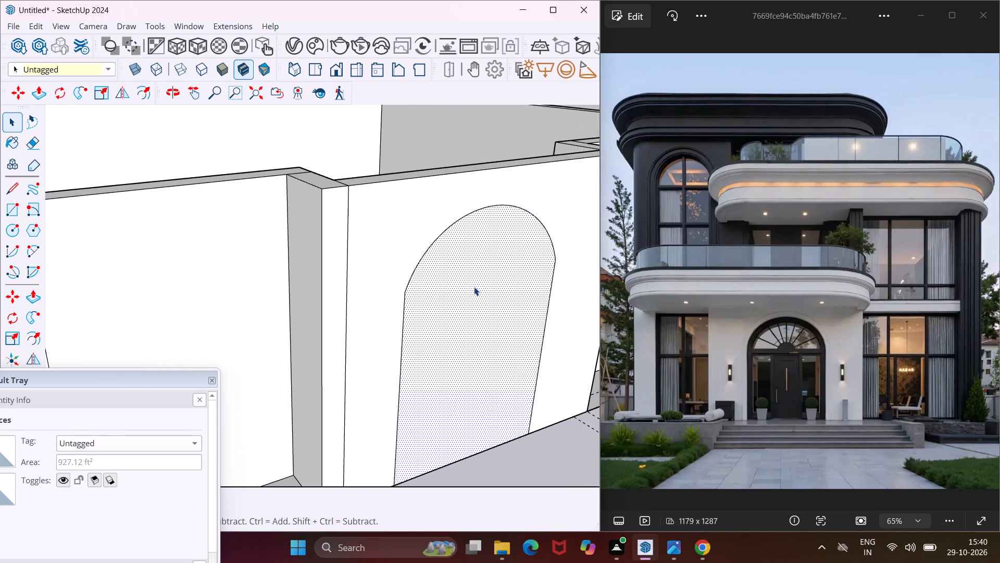
key(p)
click(474, 287)
click(456, 270)
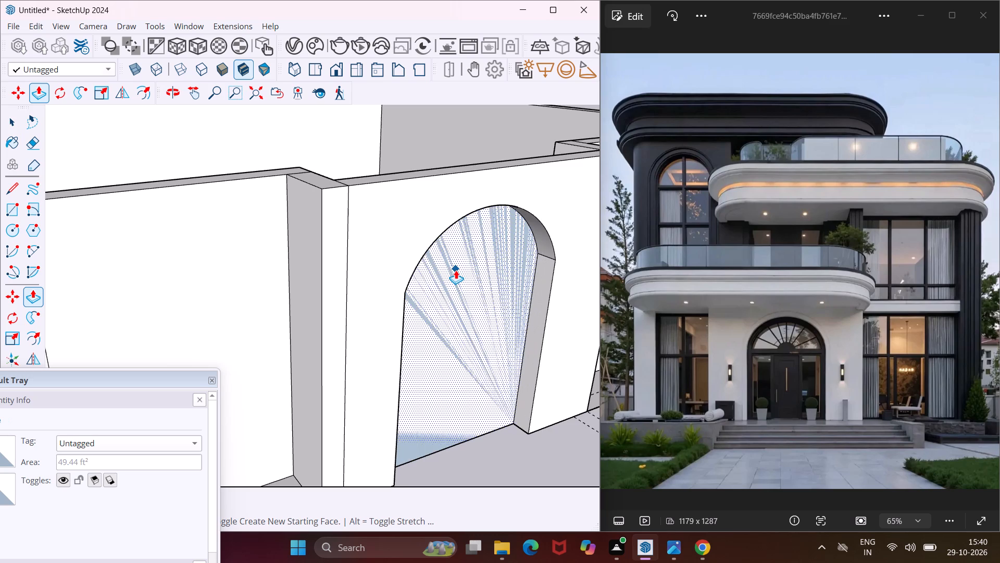
scroll(456, 270, down, 6)
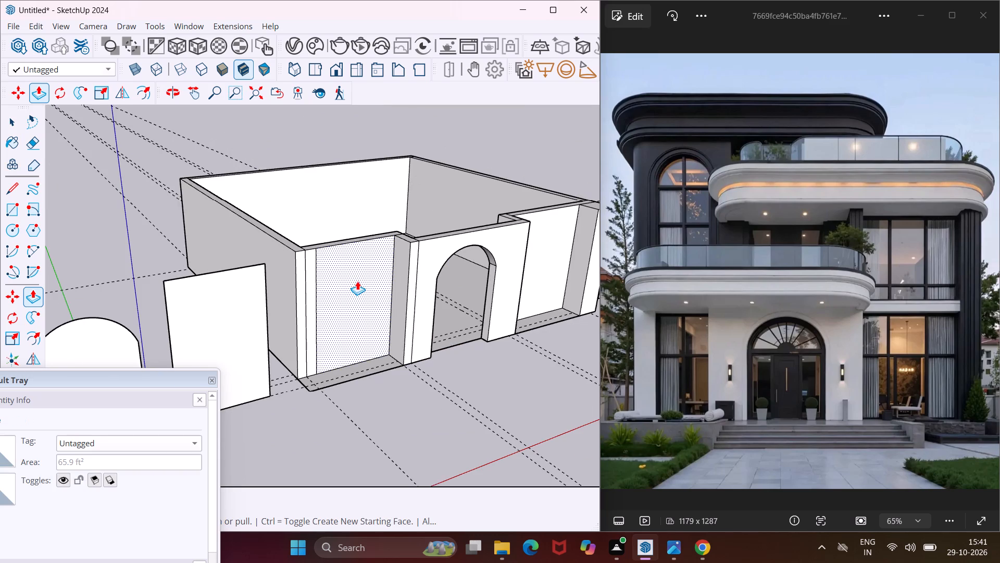
Push/Pull the recessed front wall faces on both sides of the arched doorway back to cut the two window openings.
scroll(357, 281, up, 3)
click(355, 279)
click(342, 261)
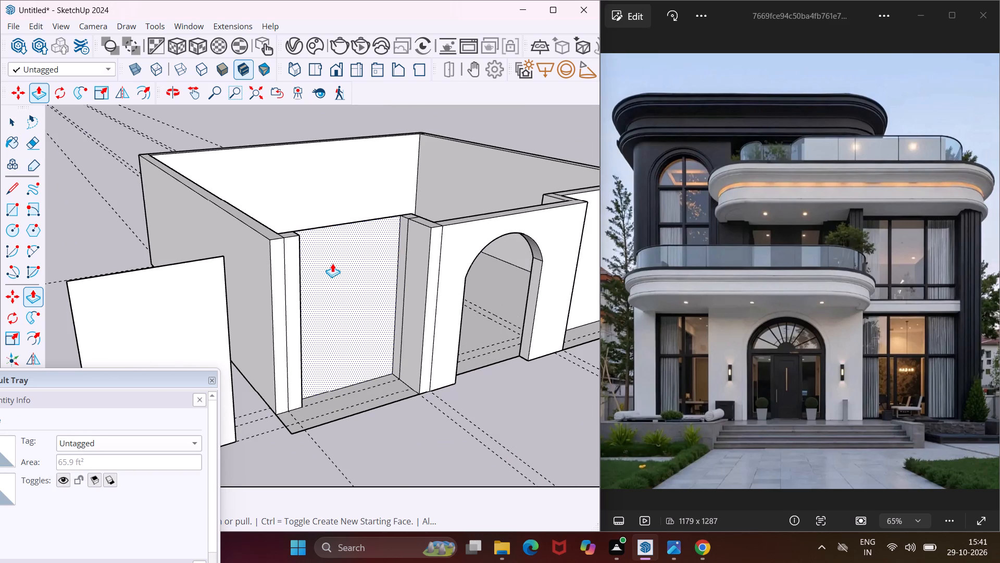
scroll(316, 278, down, 4)
scroll(520, 260, up, 3)
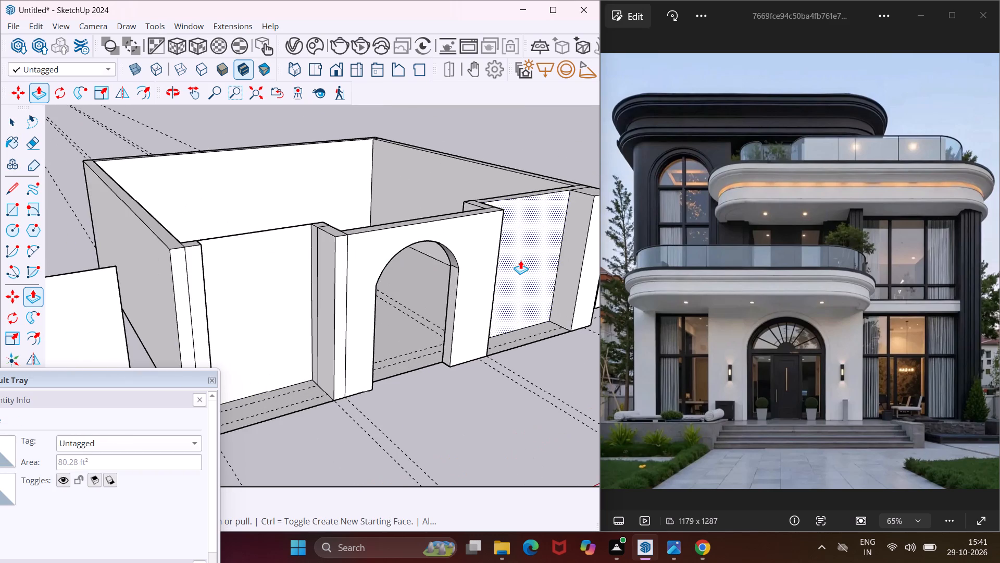
click(520, 260)
click(518, 213)
key(Escape)
key(space)
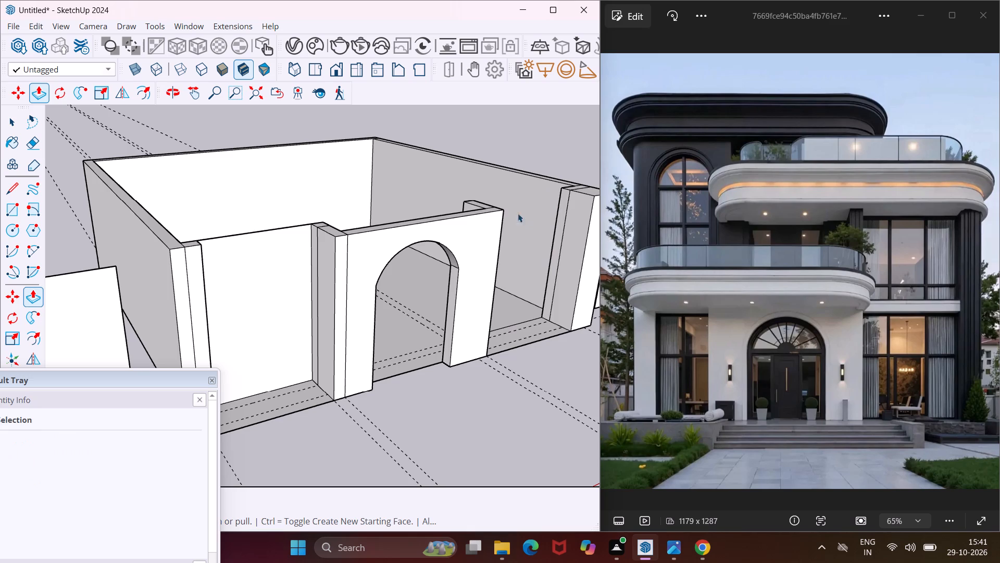
Erase the top edge of the thin face left across the front opening left of the arched door.
scroll(247, 240, up, 2)
middle_drag(247, 240, 297, 274)
scroll(297, 274, up, 1)
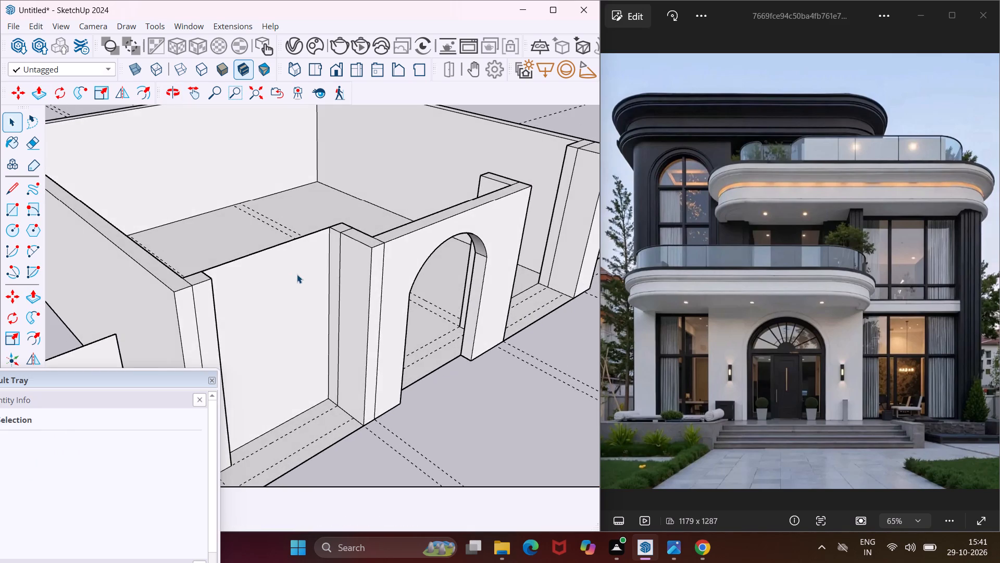
key(e)
scroll(270, 250, up, 2)
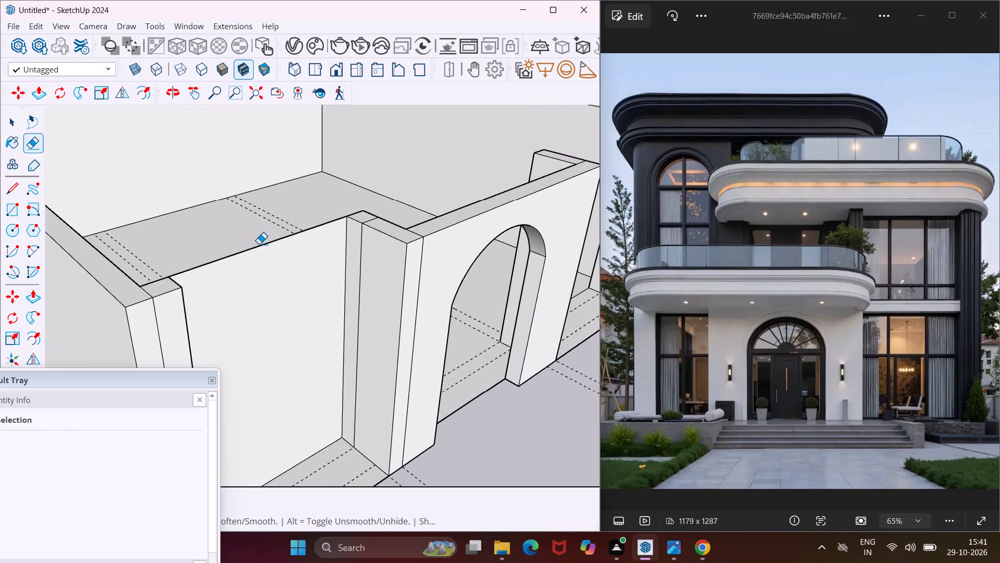
click(259, 244)
click(261, 245)
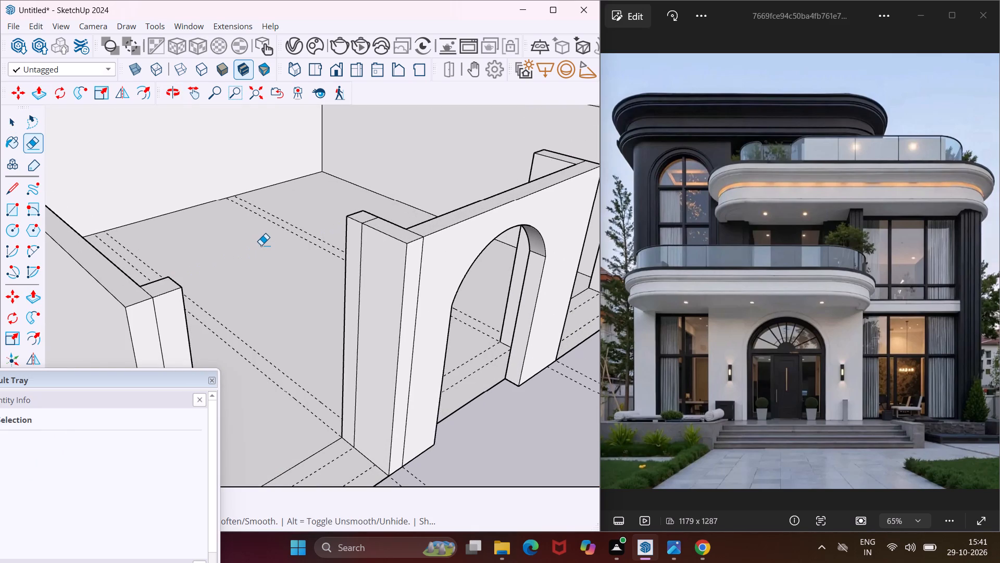
key(Escape)
key(space)
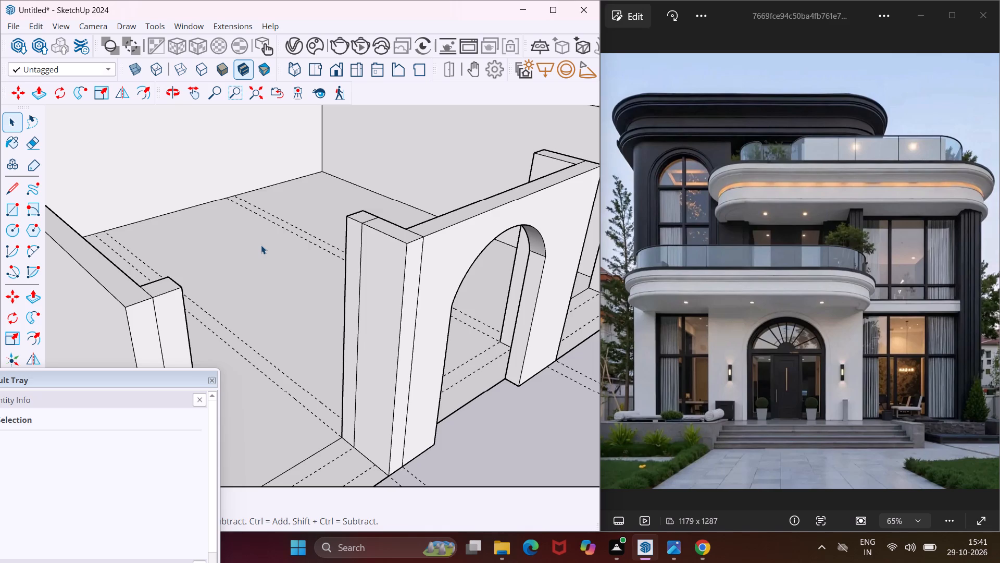
Push/Pull the copied rectangular panel beside the arched face to give it a thin thickness.
scroll(290, 201, down, 8)
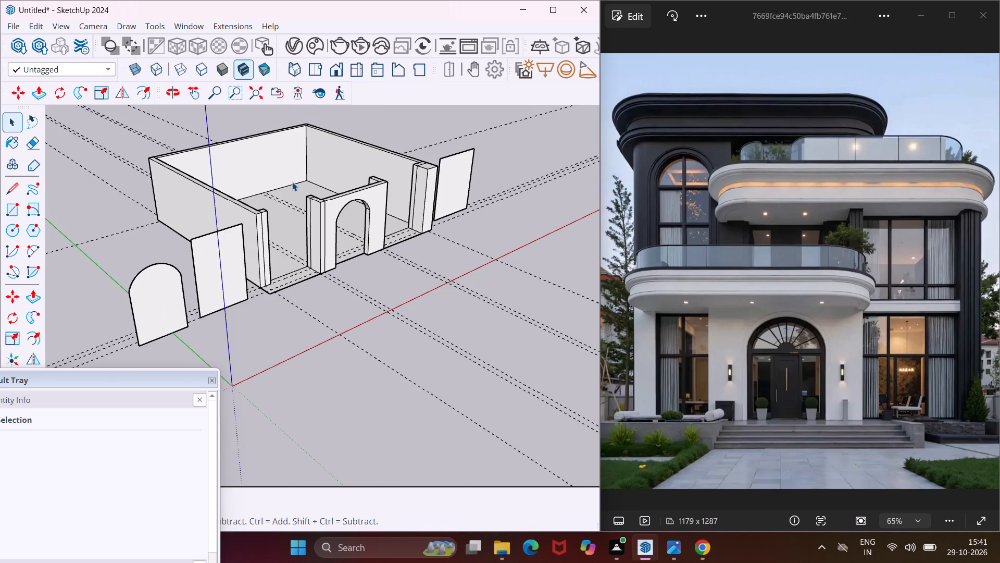
scroll(223, 251, up, 4)
middle_drag(223, 251, 211, 232)
scroll(205, 229, up, 4)
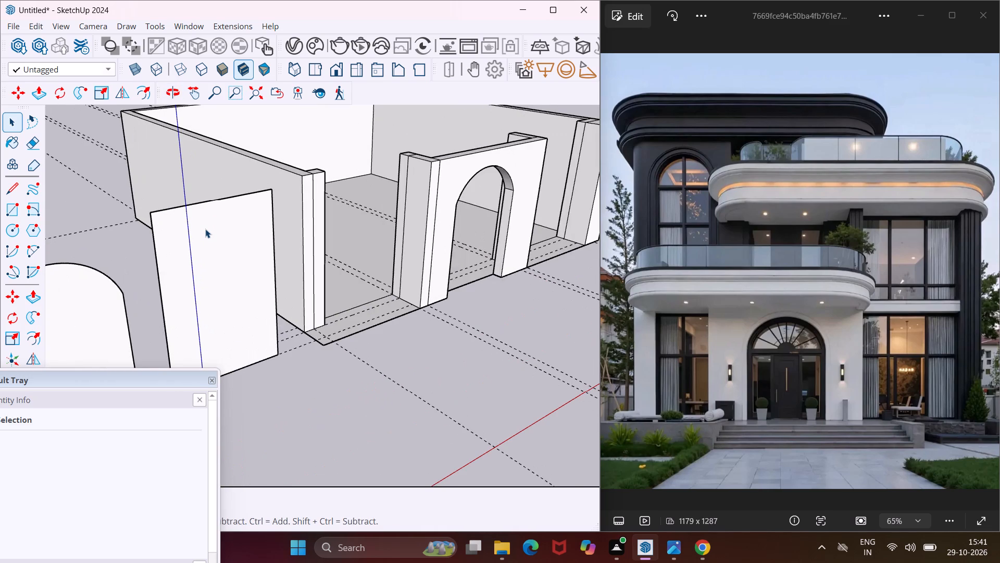
scroll(205, 229, up, 1)
middle_drag(205, 229, 185, 209)
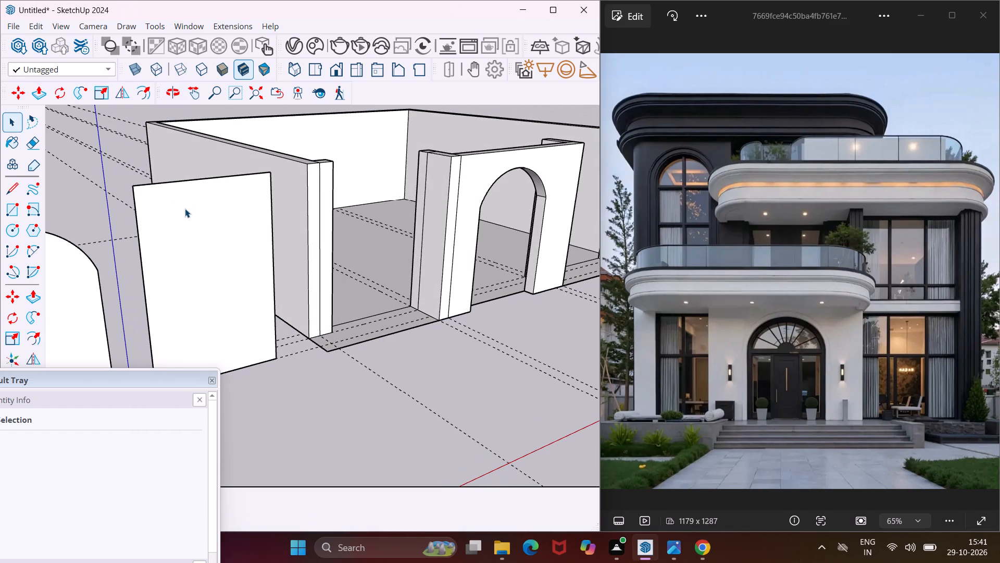
click(180, 235)
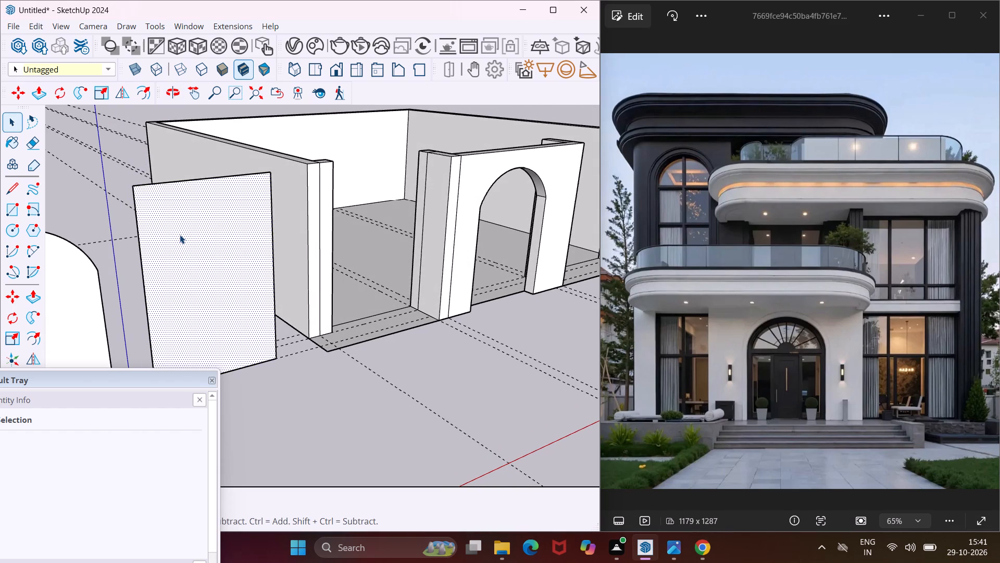
scroll(162, 219, up, 4)
scroll(153, 218, down, 1)
middle_drag(155, 217, 229, 247)
scroll(210, 235, up, 9)
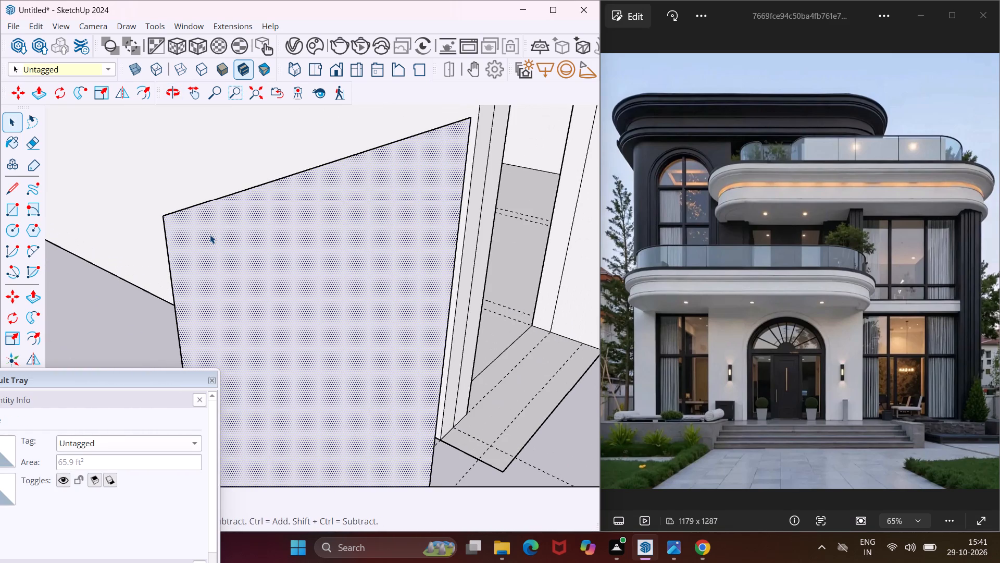
key(p)
click(210, 235)
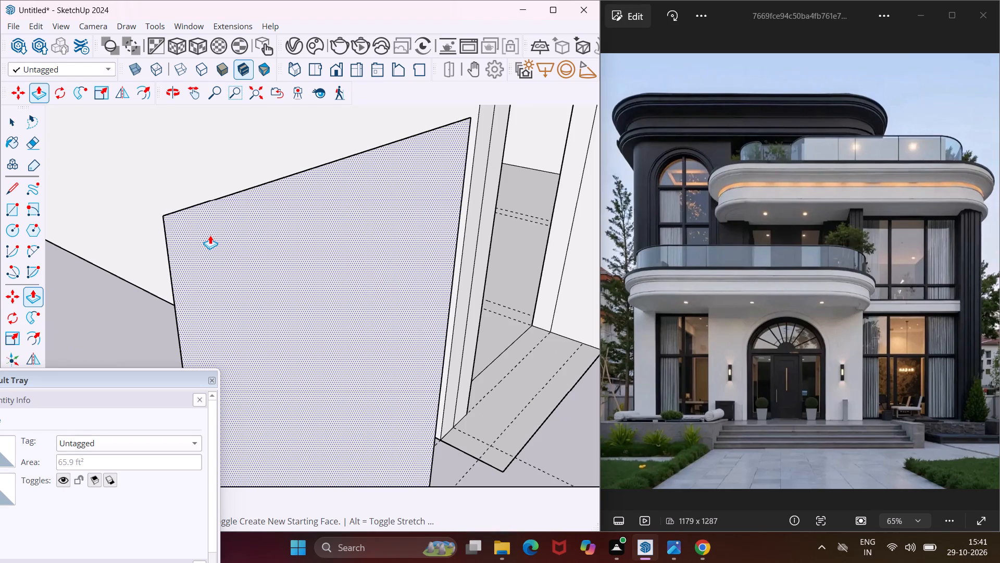
click(215, 239)
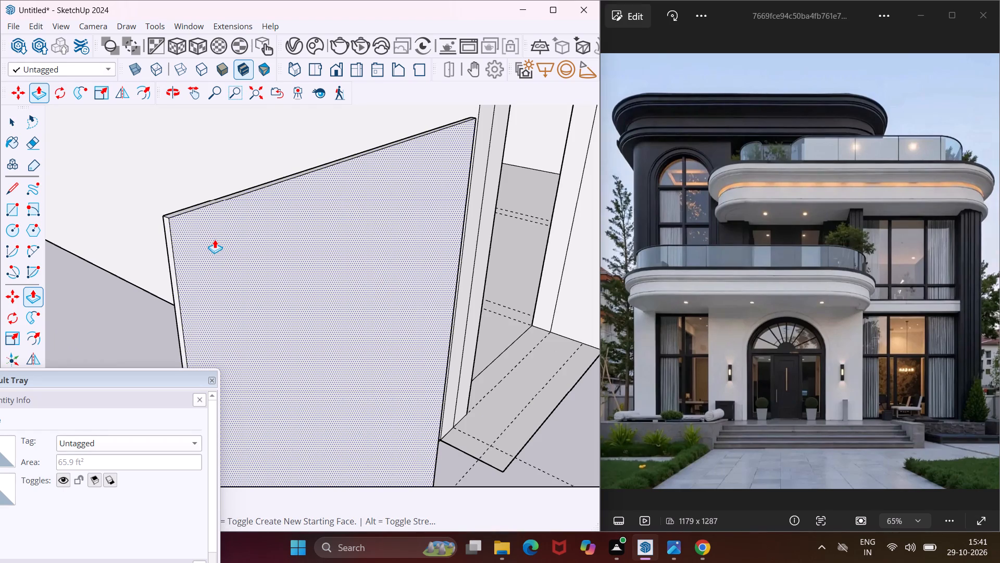
key(Escape)
key(space)
Offset the thin panel's front face outline inward to form a narrow window-frame border.
scroll(247, 170, down, 9)
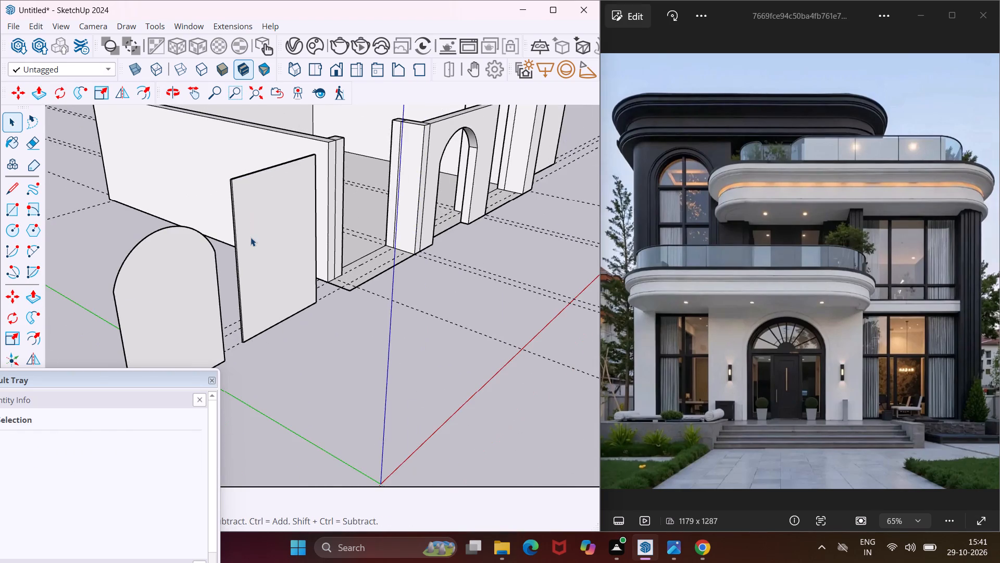
middle_drag(251, 237, 109, 263)
scroll(160, 229, up, 7)
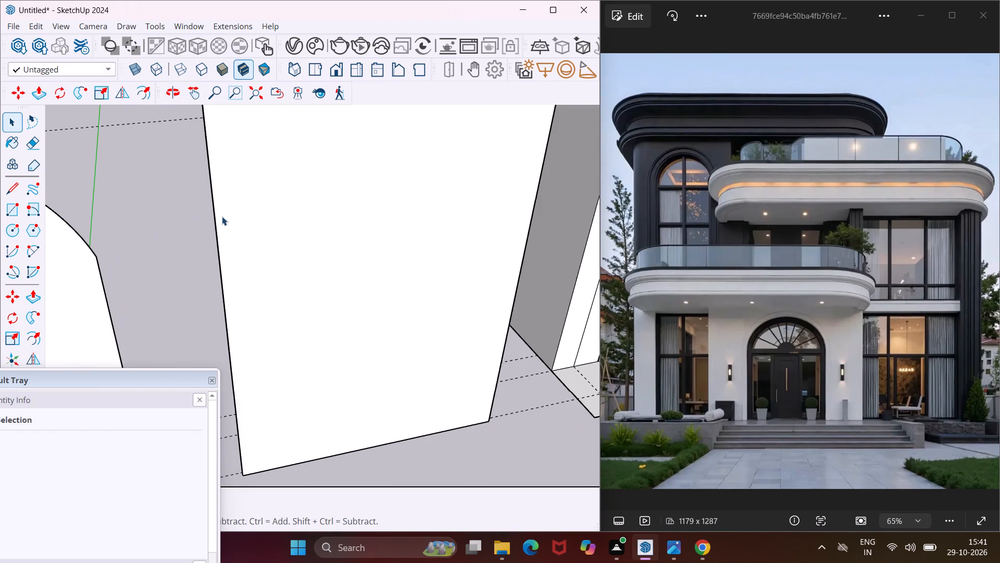
scroll(222, 221, down, 4)
click(225, 221)
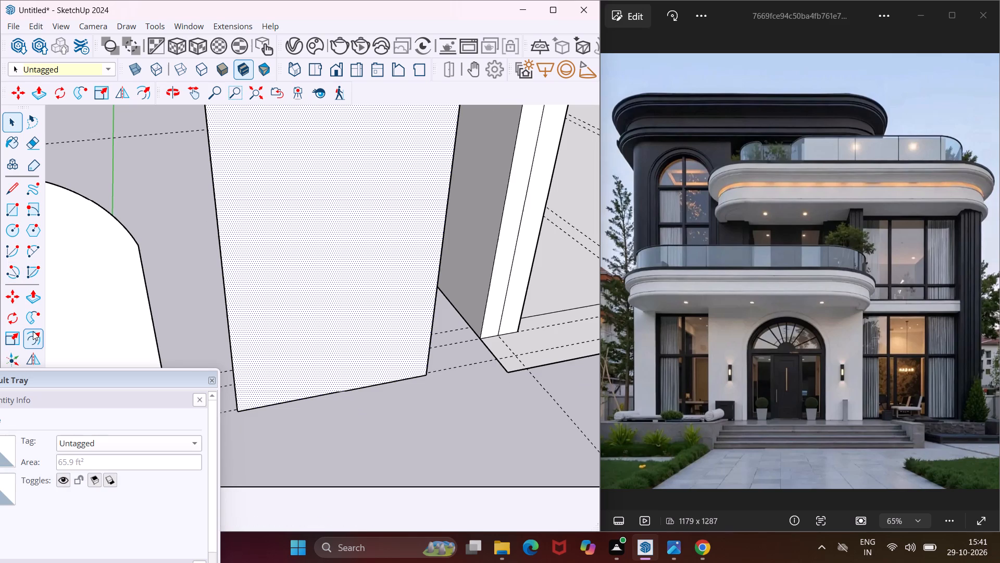
click(33, 331)
scroll(225, 234, up, 4)
click(225, 234)
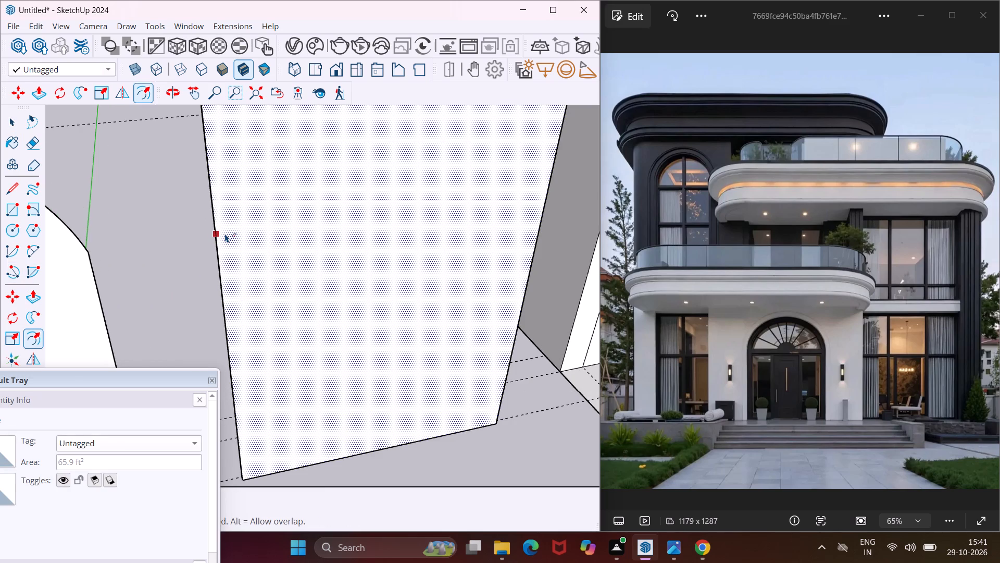
click(234, 236)
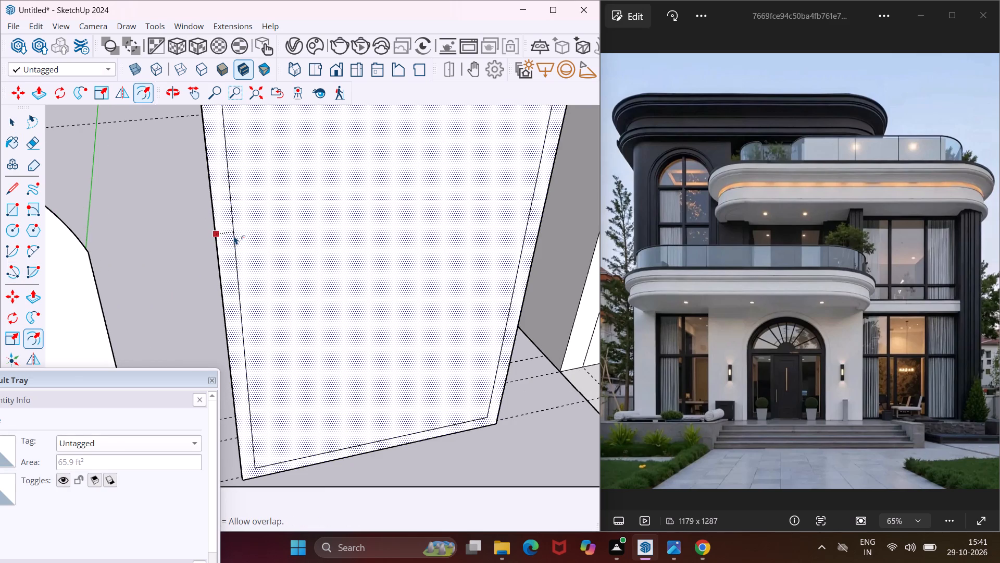
key(Escape)
key(space)
Draw a narrow full-height rectangle inside the frame as a vertical mullion, roughly a third in from its left side.
scroll(168, 253, down, 4)
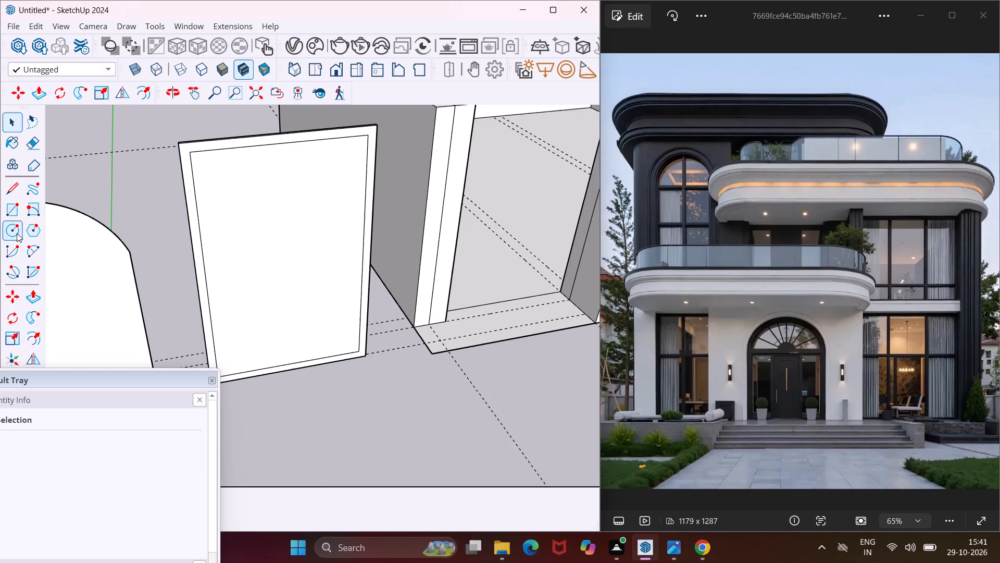
click(12, 217)
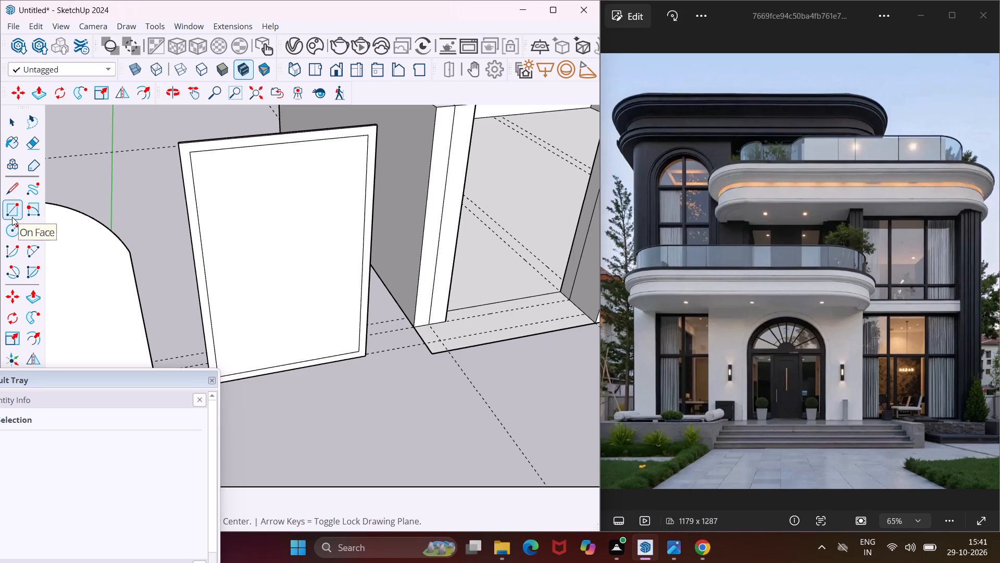
scroll(198, 186, up, 3)
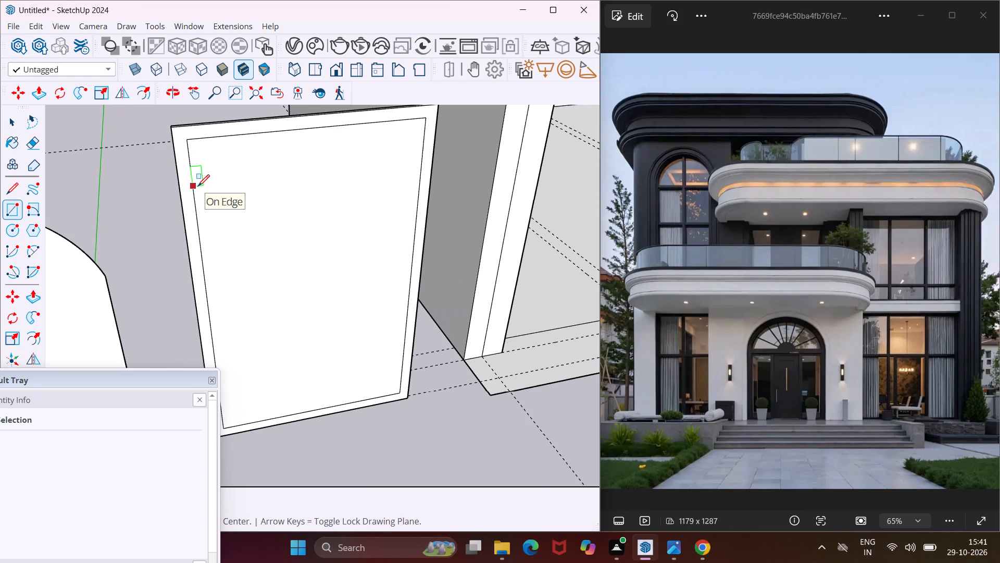
scroll(226, 156, down, 3)
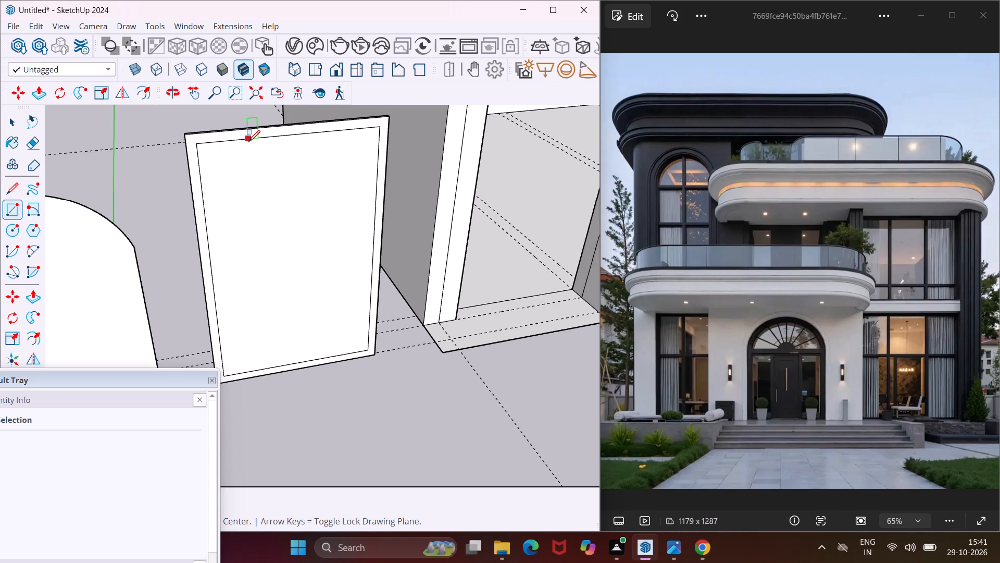
click(244, 141)
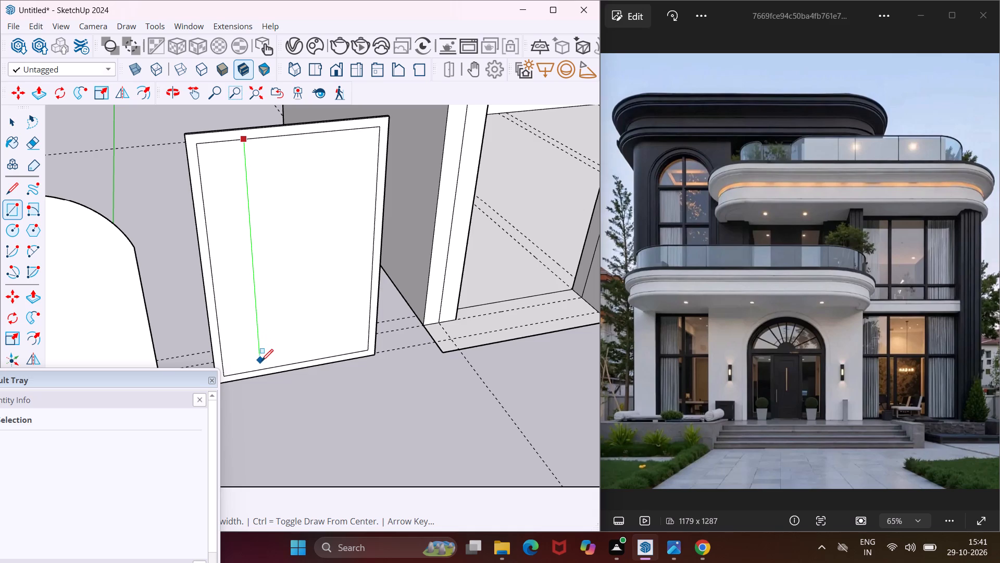
scroll(264, 368, up, 7)
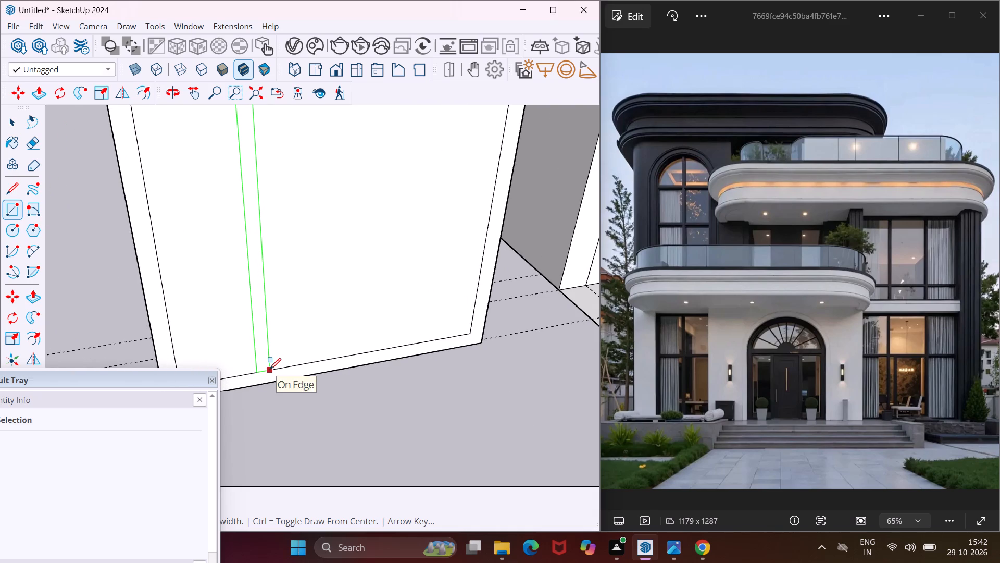
click(270, 370)
key(Escape)
key(space)
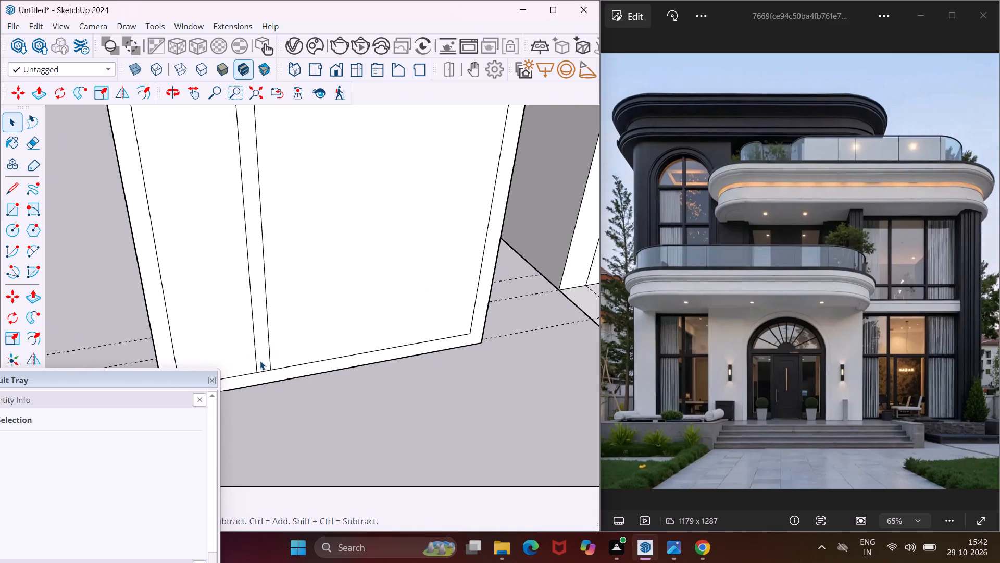
Copy the vertical mullion strip along the frame's bottom inner edge to the right third of the panel.
click(260, 361)
key(m)
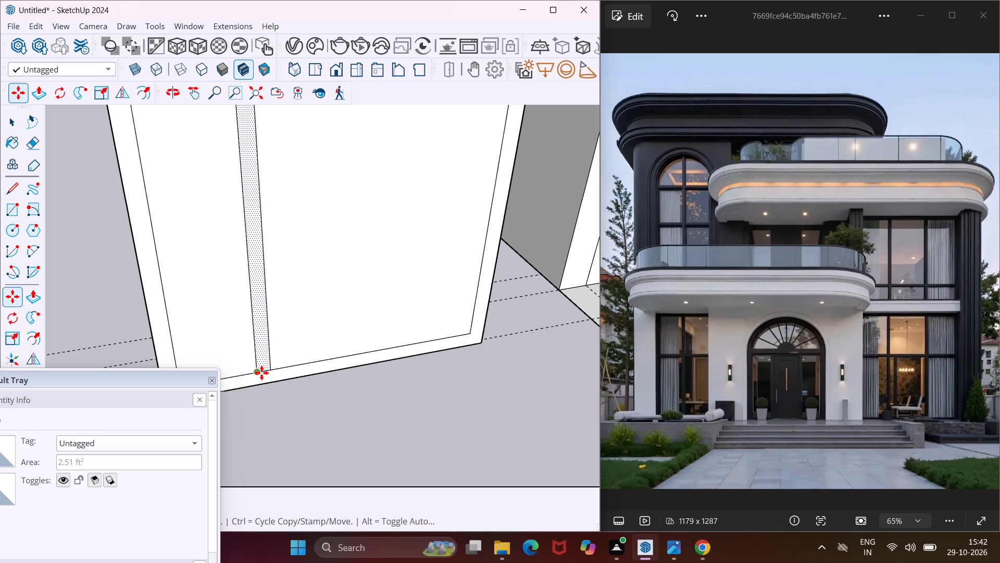
click(257, 373)
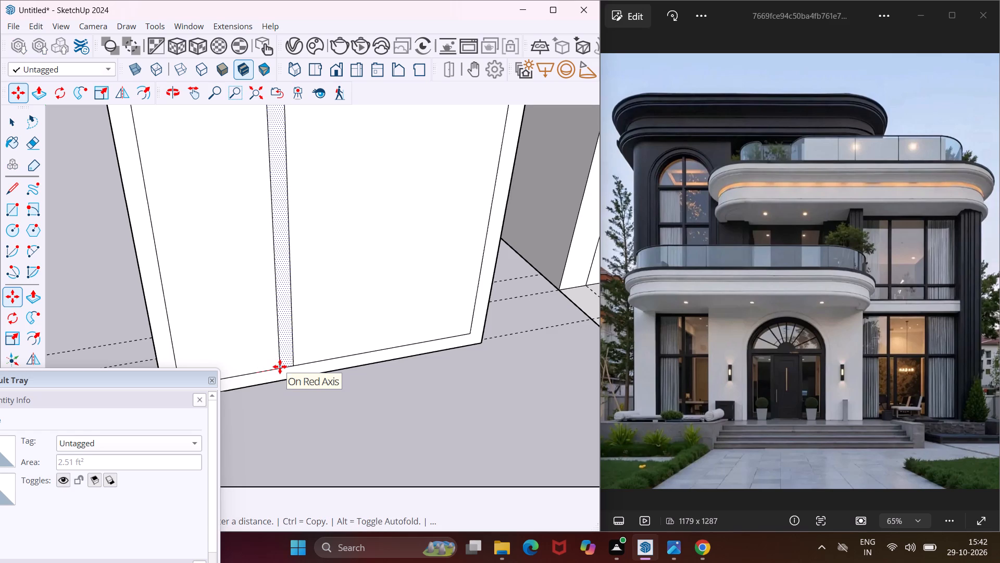
click(384, 350)
key(Escape)
key(space)
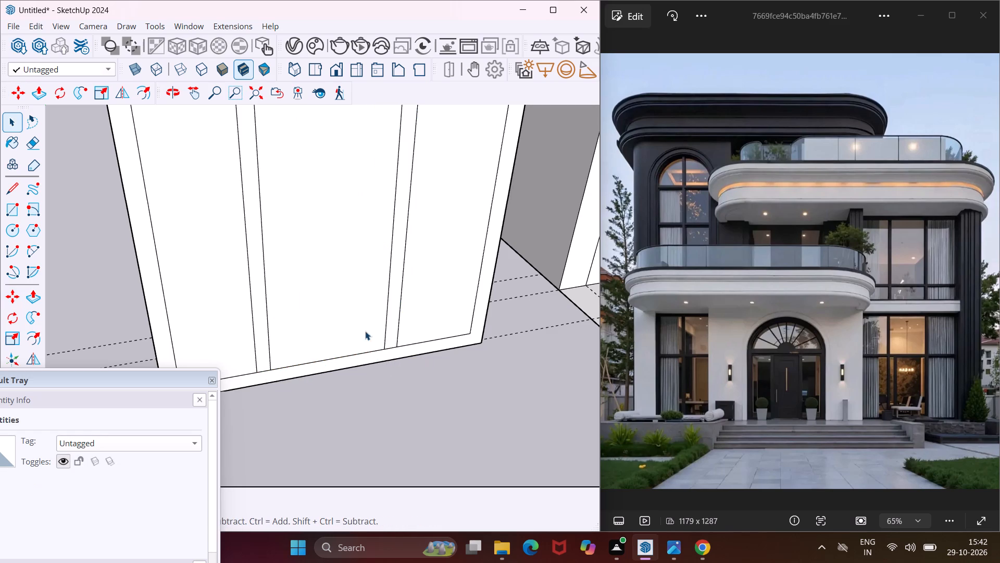
Draw a thin horizontal rectangle across the rectangular window panel as a crossbar, about a third down from the frame's top.
scroll(346, 297, down, 10)
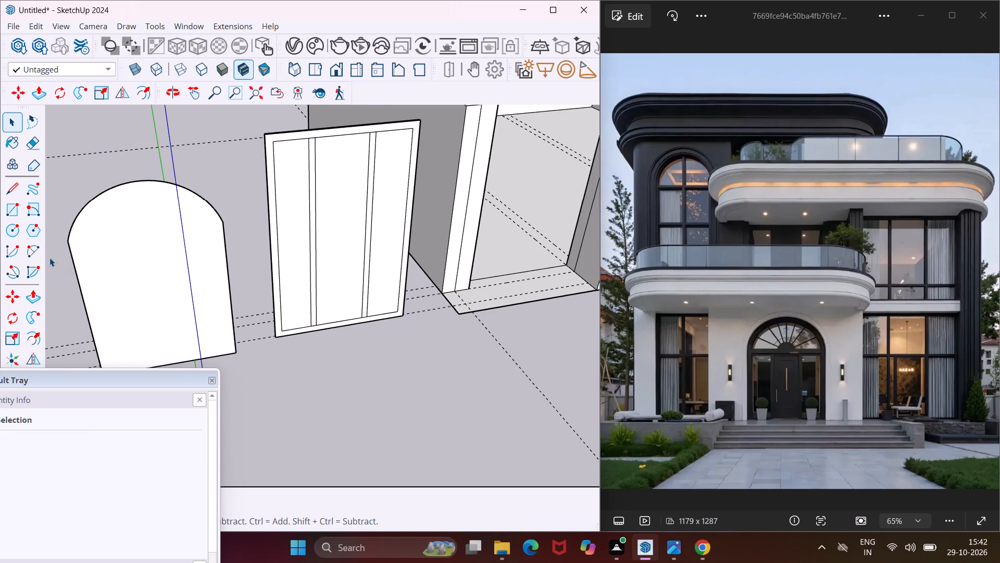
click(16, 218)
scroll(270, 199, up, 2)
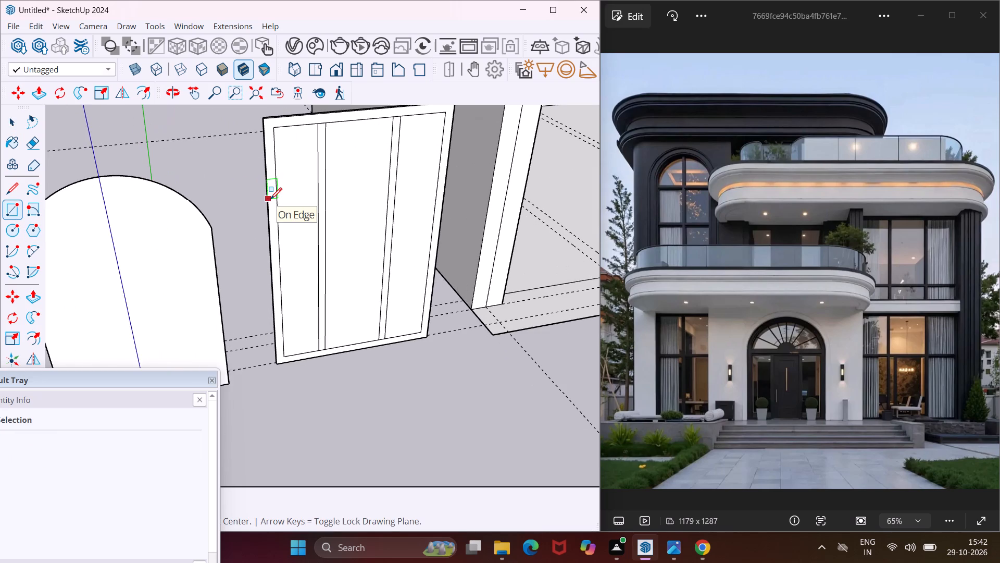
scroll(270, 199, down, 1)
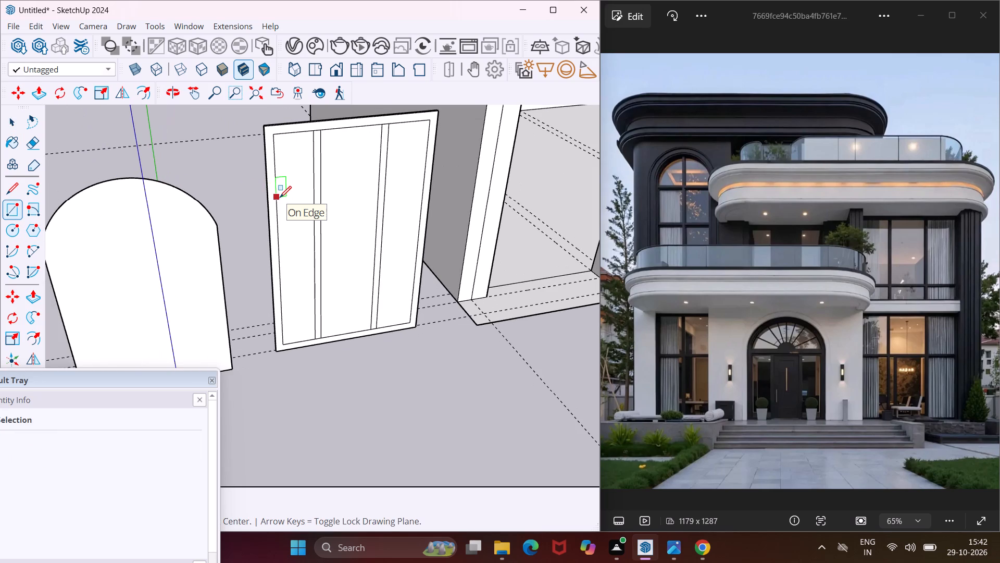
click(279, 204)
scroll(427, 175, up, 2)
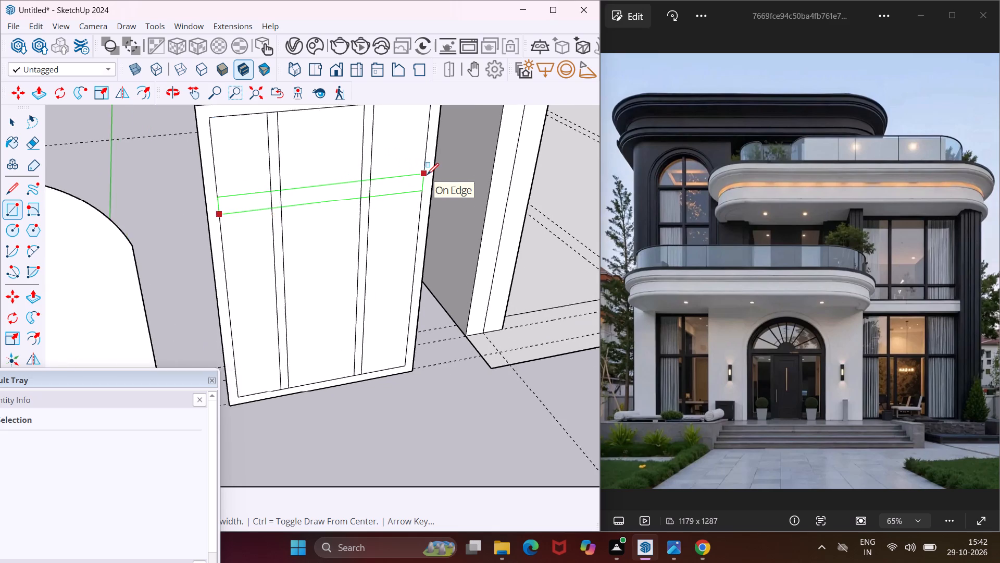
scroll(427, 175, up, 5)
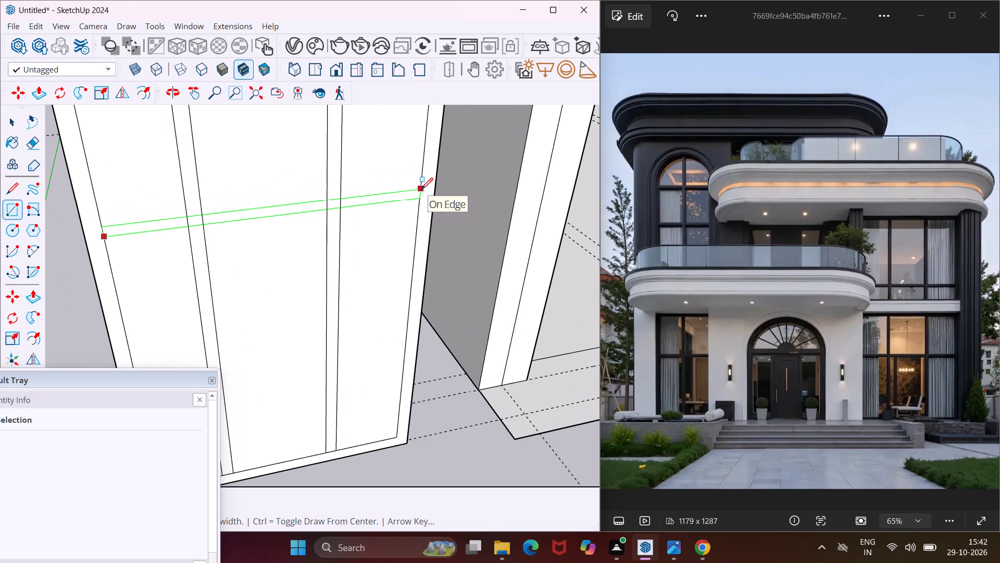
click(421, 189)
key(Escape)
key(space)
Push/Pull the rectangular window's outer frame border slightly forward of the panes.
scroll(327, 182, down, 2)
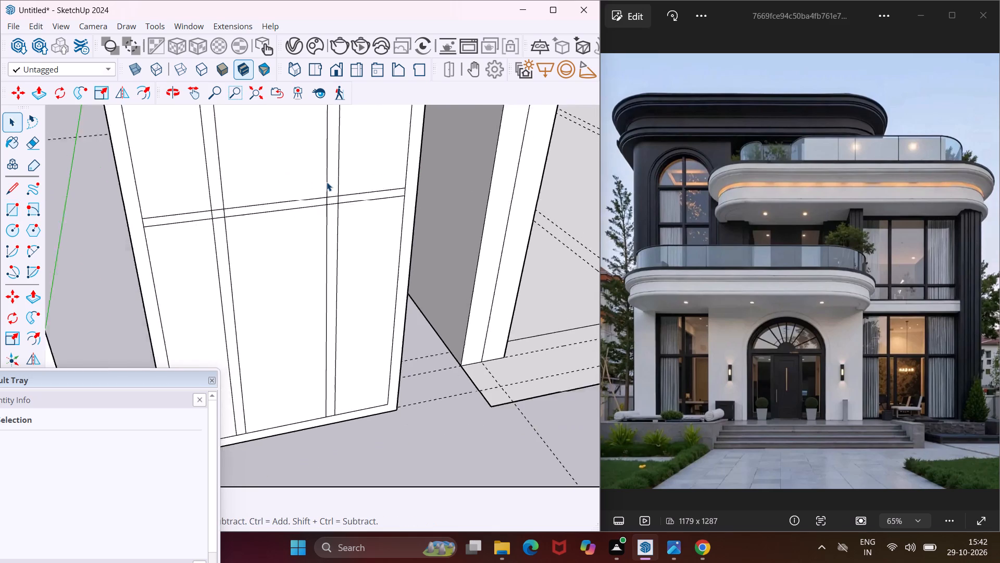
scroll(327, 182, down, 4)
scroll(185, 119, up, 9)
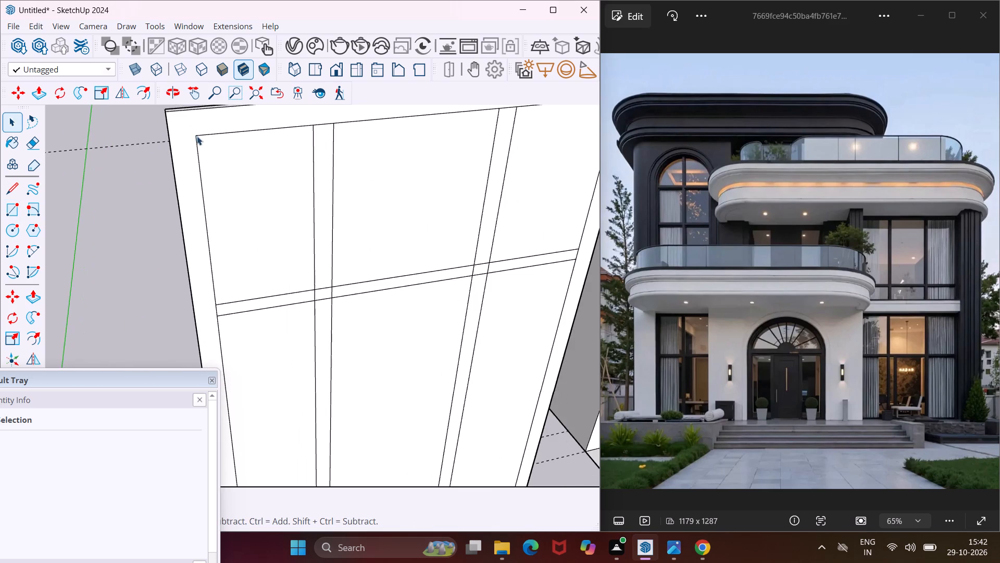
scroll(181, 129, up, 3)
click(180, 129)
key(p)
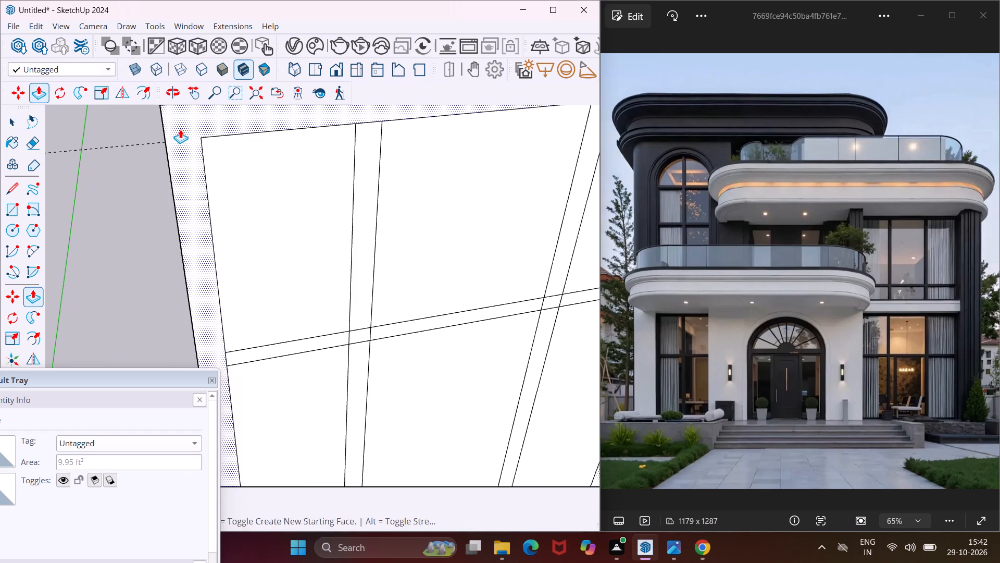
click(180, 129)
click(184, 130)
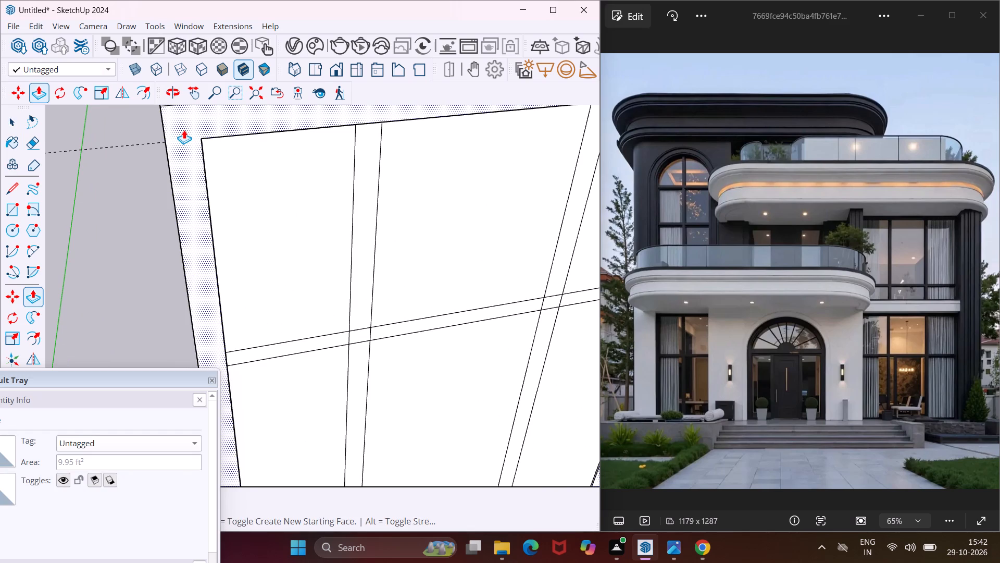
key(Escape)
Extrude the left mullion's segments, its crossbar intersection, and the left and middle crossbar pieces by the same depth as the frame border.
scroll(343, 206, up, 4)
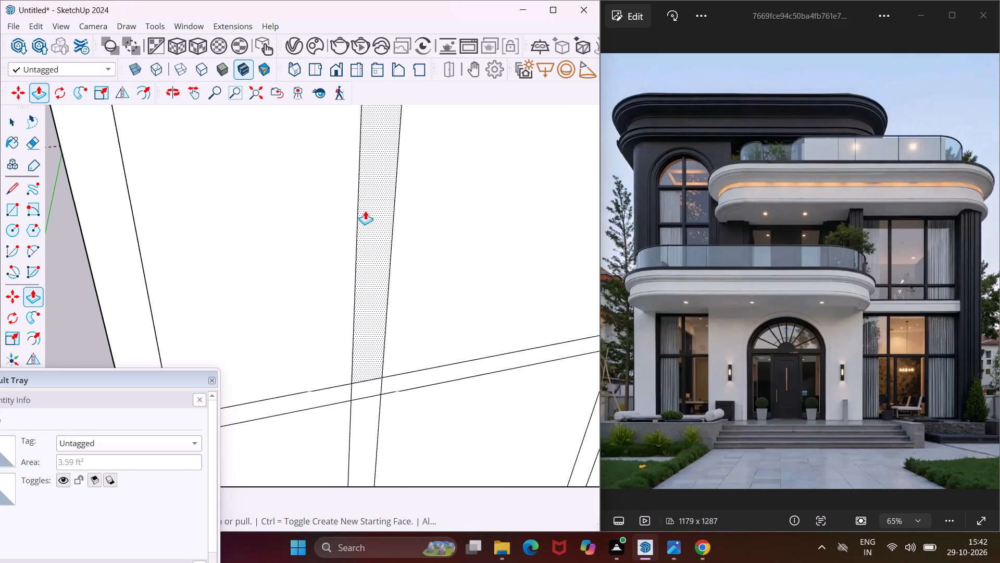
double_click(365, 211)
double_click(401, 376)
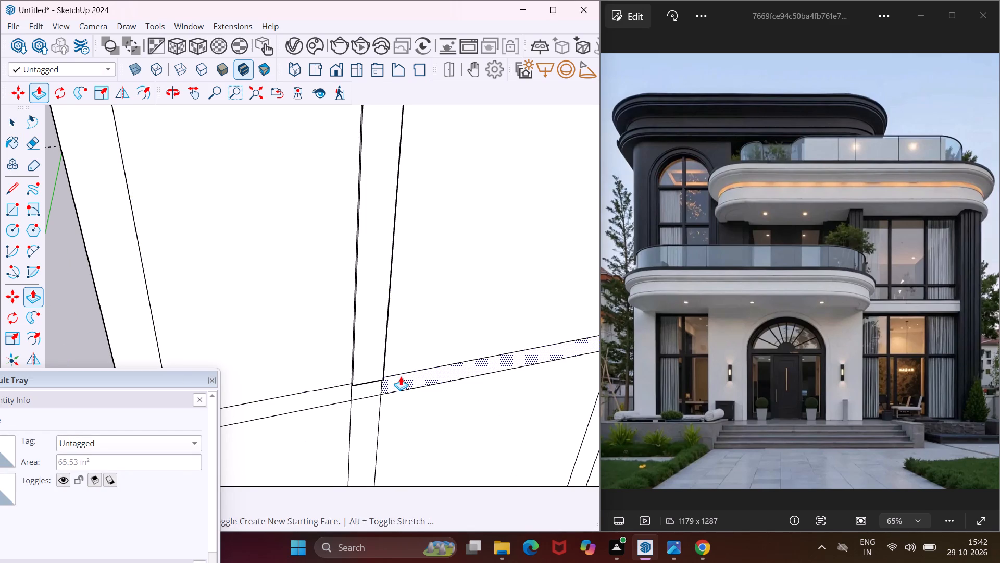
double_click(374, 383)
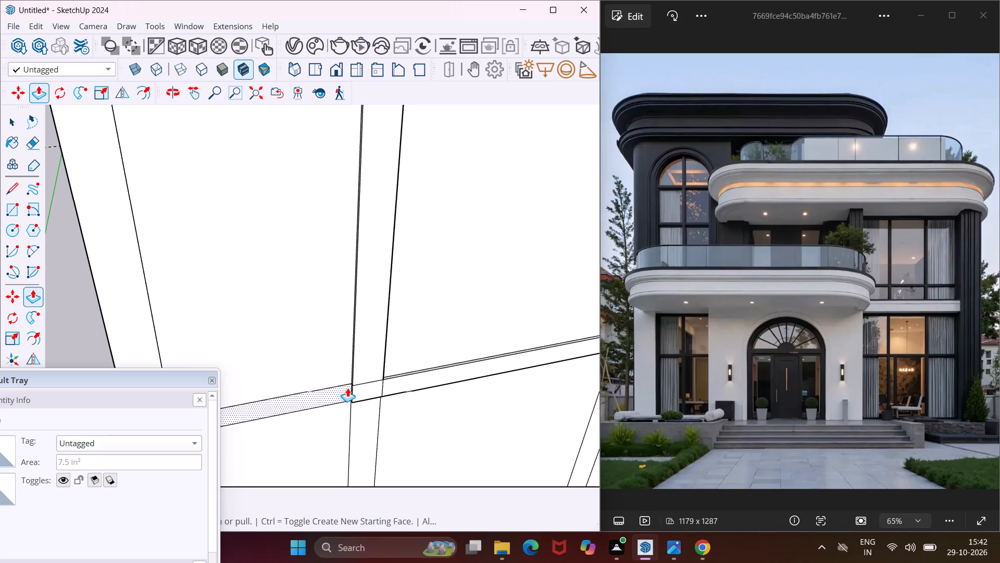
double_click(347, 388)
double_click(361, 403)
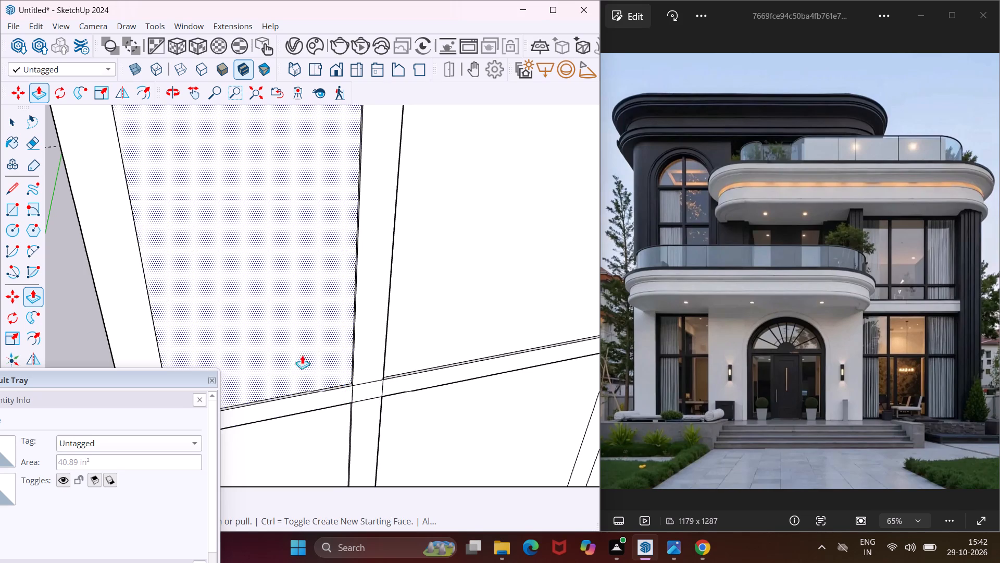
Extrude the right mullion's segments, its crossbar intersection, and the right crossbar piece by the same depth as the frame.
scroll(280, 352, down, 9)
scroll(460, 321, up, 5)
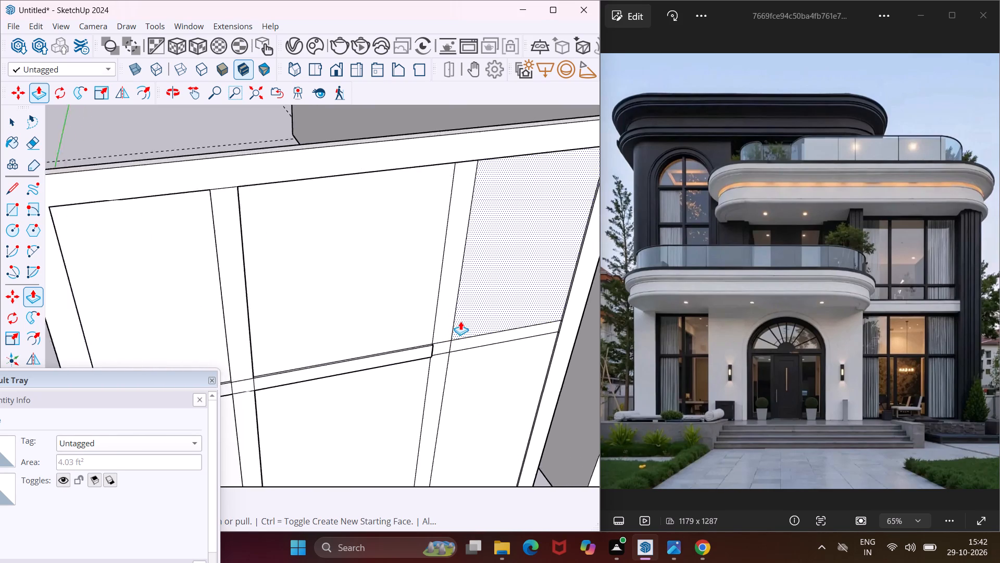
scroll(460, 321, up, 7)
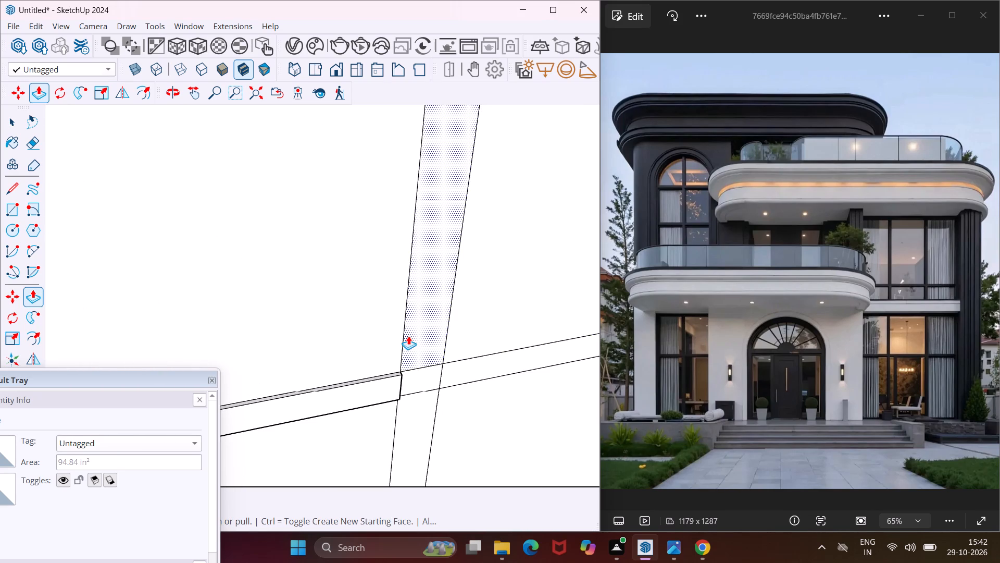
double_click(408, 336)
double_click(419, 384)
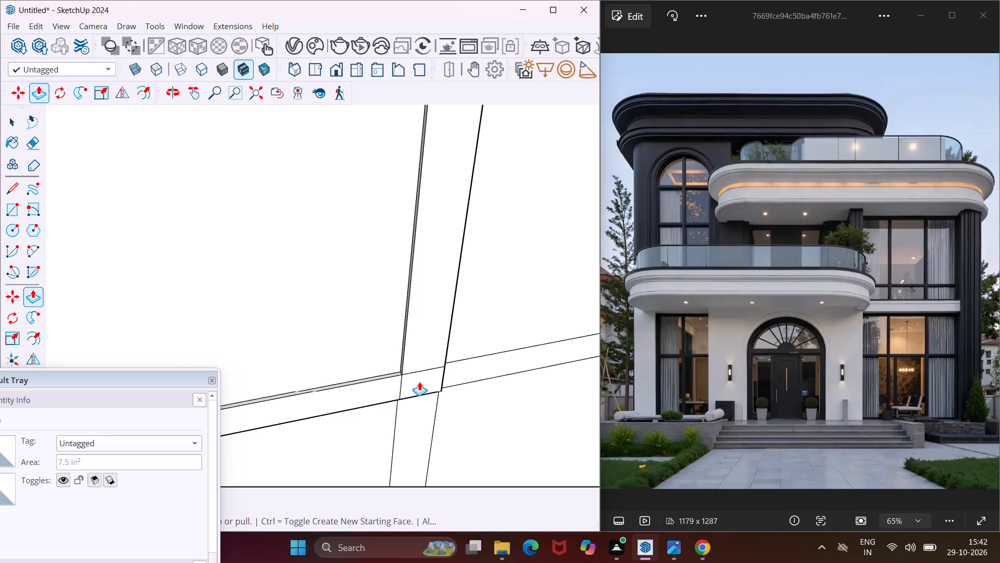
double_click(455, 366)
double_click(416, 397)
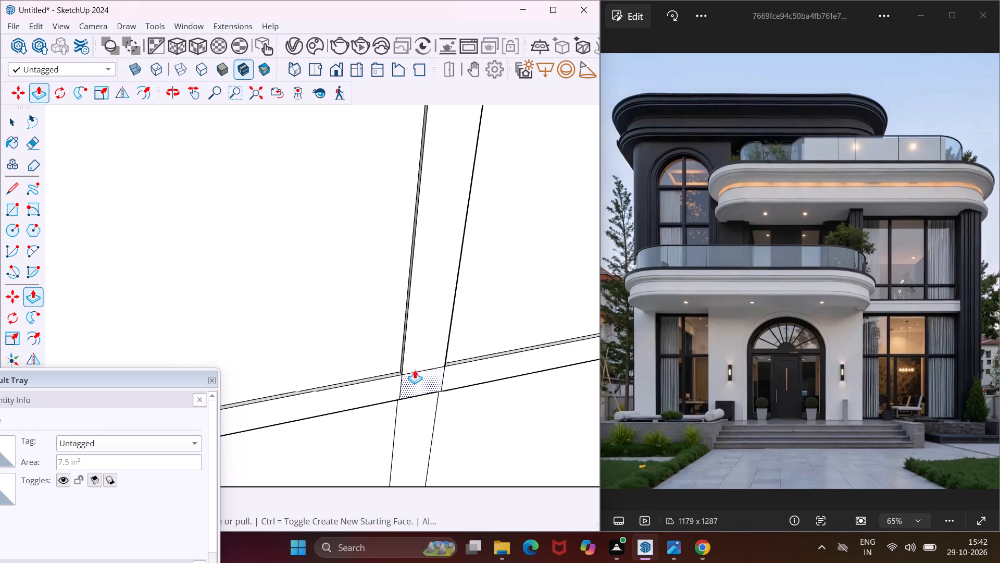
double_click(406, 411)
scroll(402, 349, down, 5)
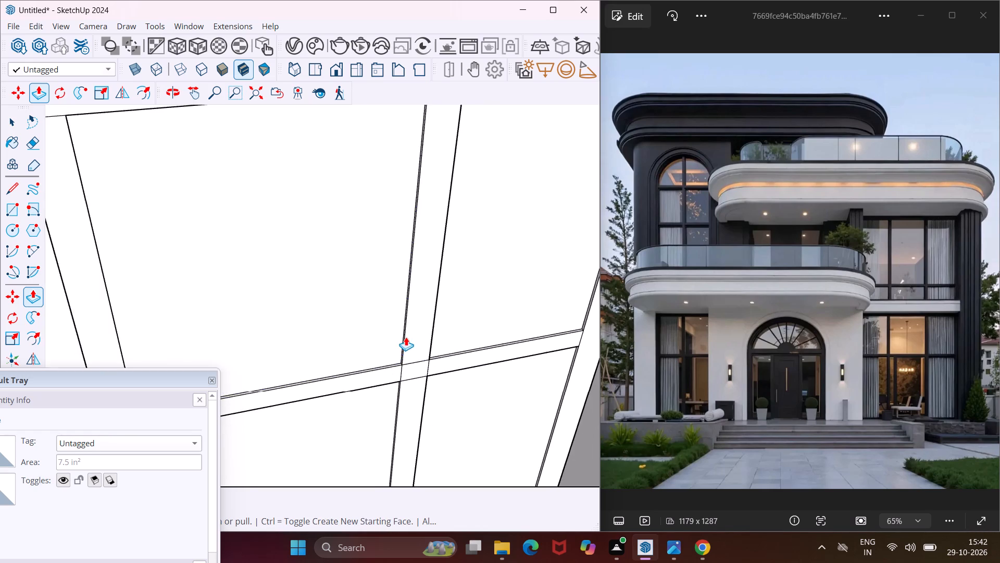
scroll(408, 321, down, 18)
scroll(408, 322, down, 3)
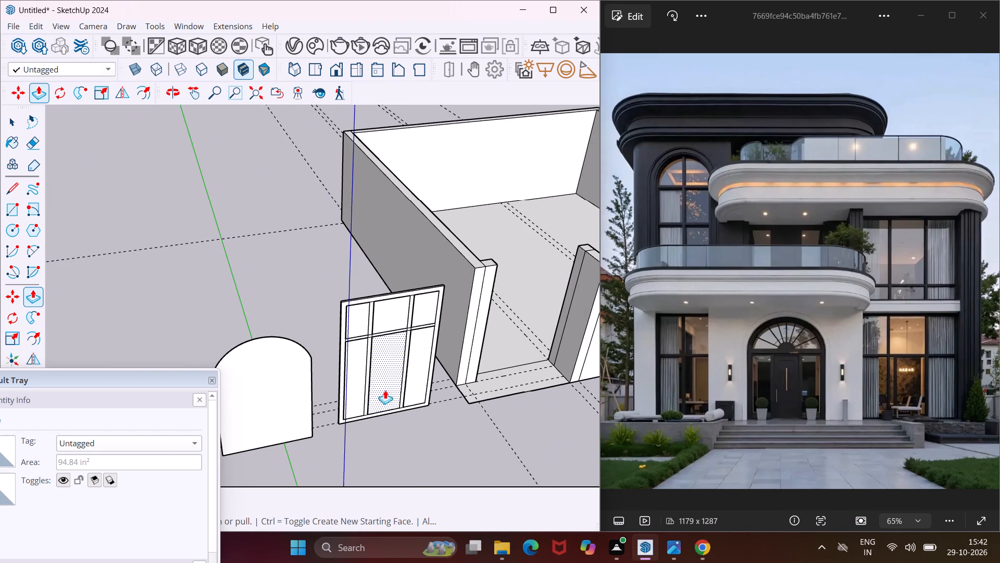
key(Escape)
key(space)
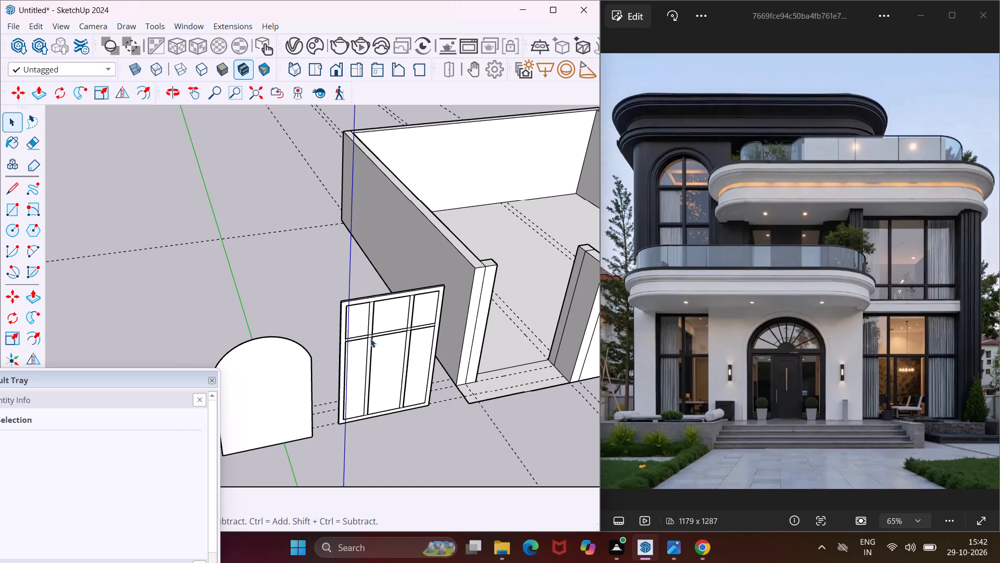
Offset the arched face's outline inward to form a narrow frame border similar in width to the rectangular window's.
scroll(364, 309, up, 3)
scroll(364, 309, down, 5)
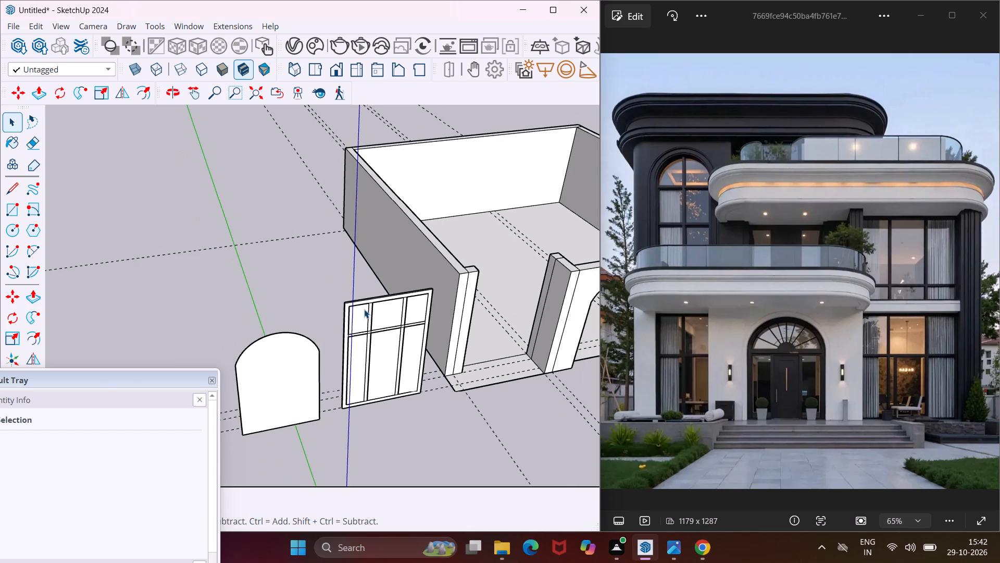
scroll(364, 309, down, 8)
scroll(325, 344, up, 9)
middle_drag(325, 344, 356, 287)
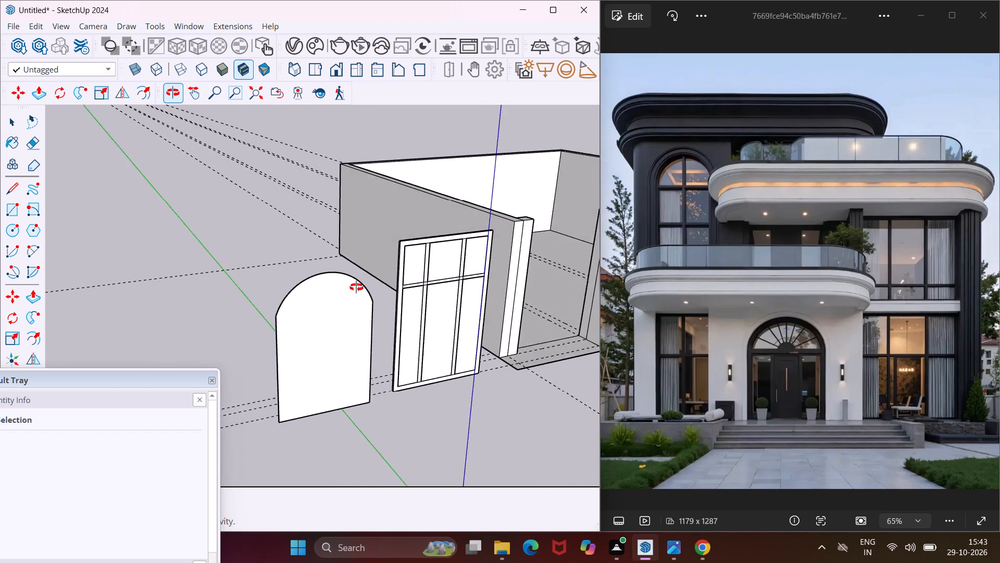
middle_drag(356, 287, 415, 232)
scroll(297, 346, up, 3)
click(297, 346)
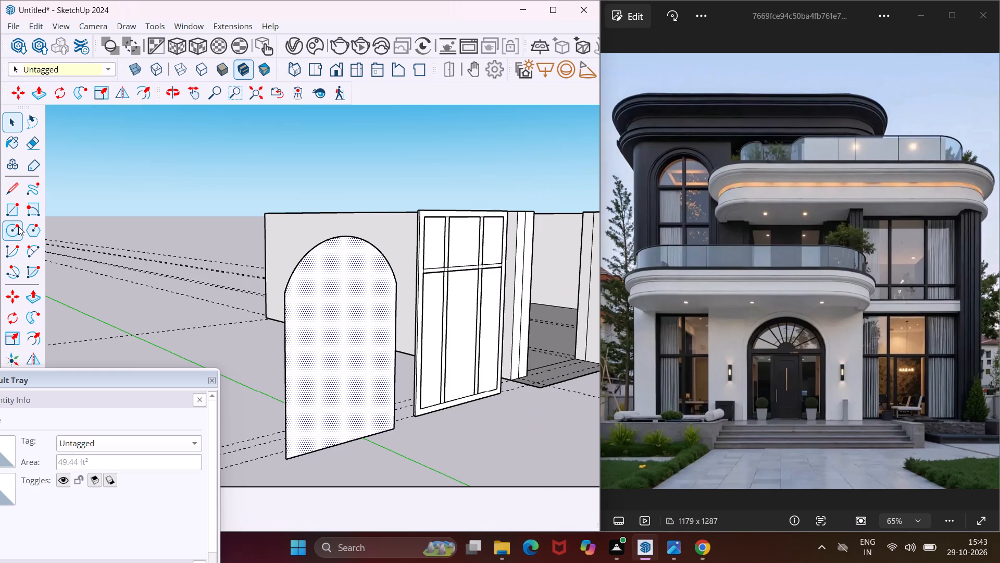
click(33, 336)
scroll(291, 344, up, 3)
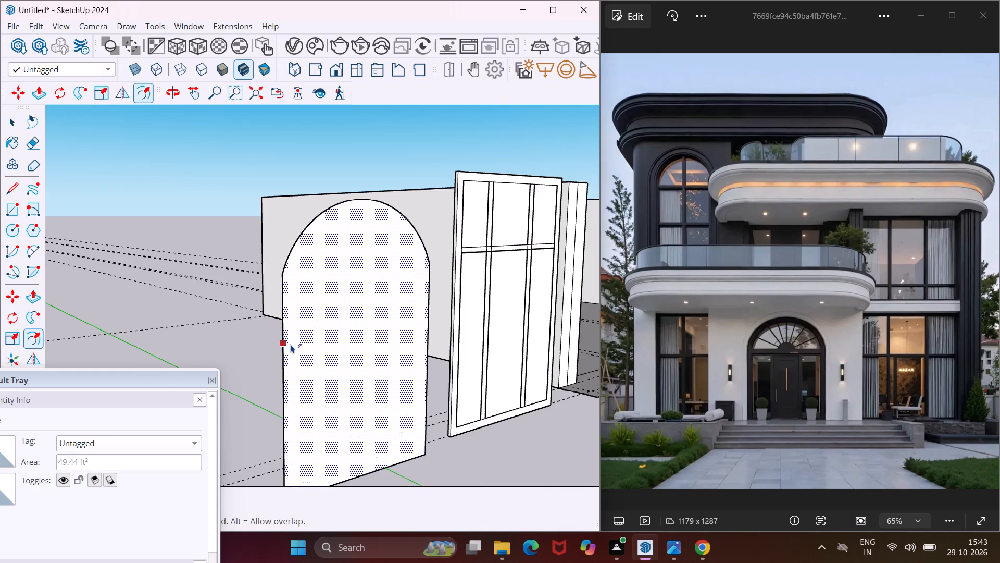
click(291, 344)
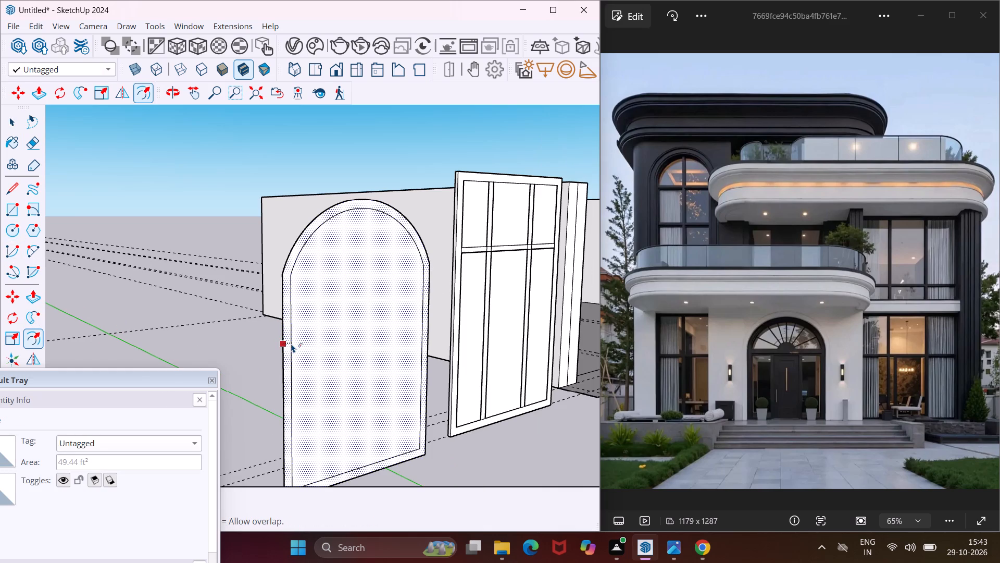
click(291, 344)
key(Escape)
key(space)
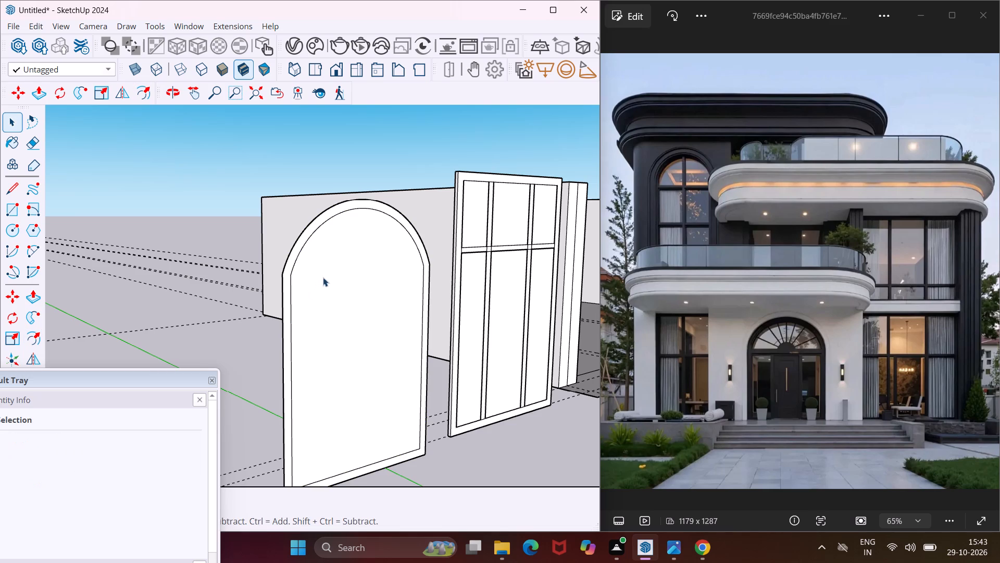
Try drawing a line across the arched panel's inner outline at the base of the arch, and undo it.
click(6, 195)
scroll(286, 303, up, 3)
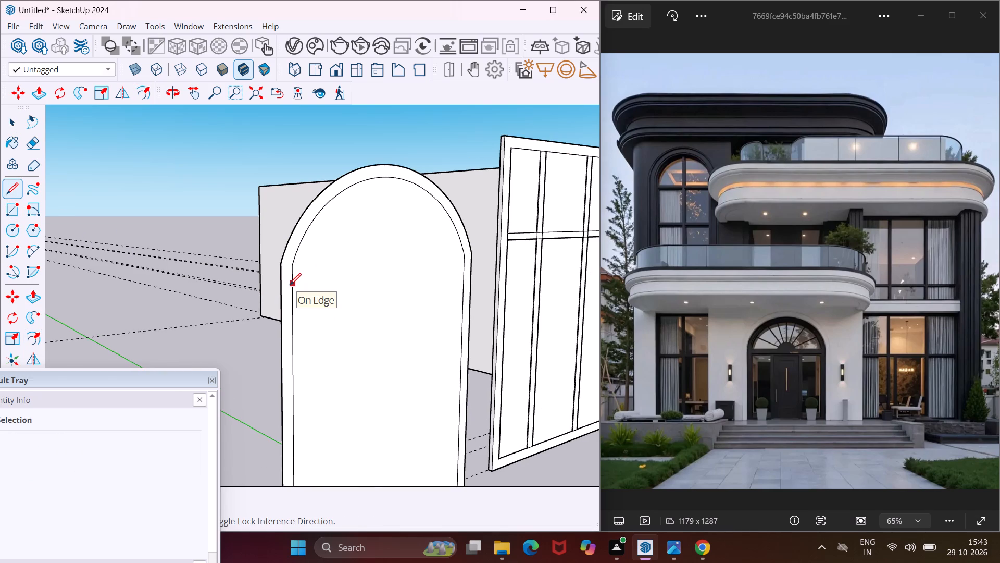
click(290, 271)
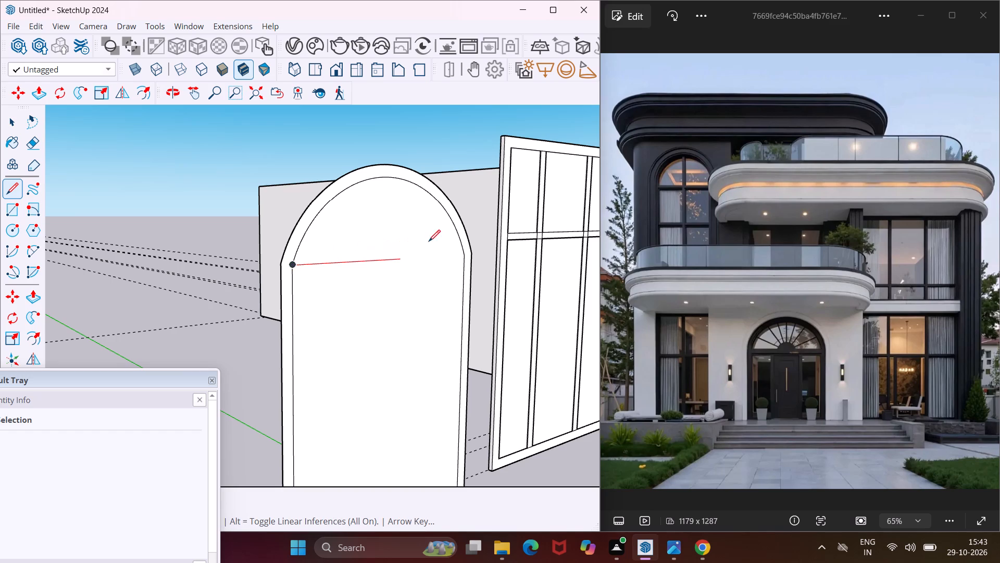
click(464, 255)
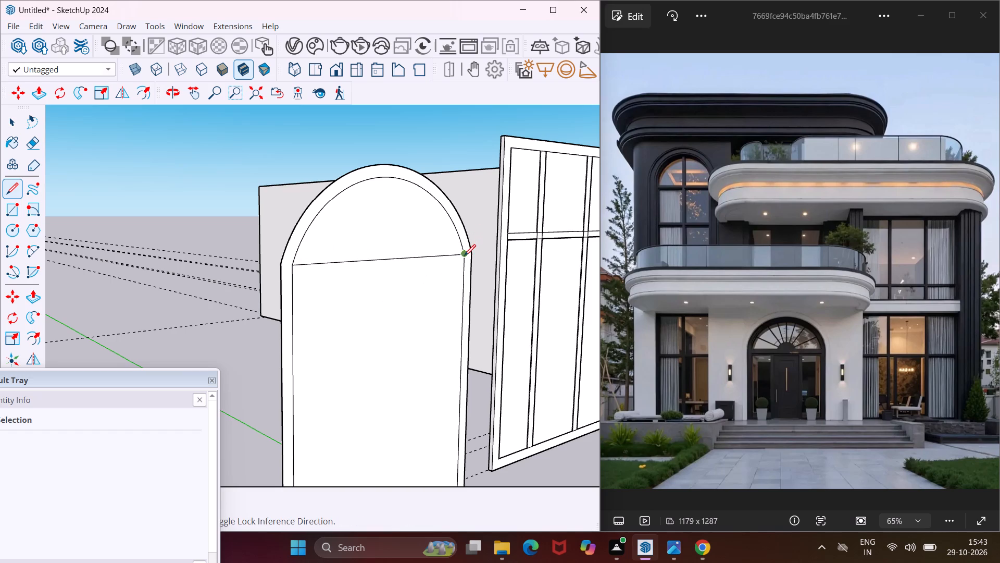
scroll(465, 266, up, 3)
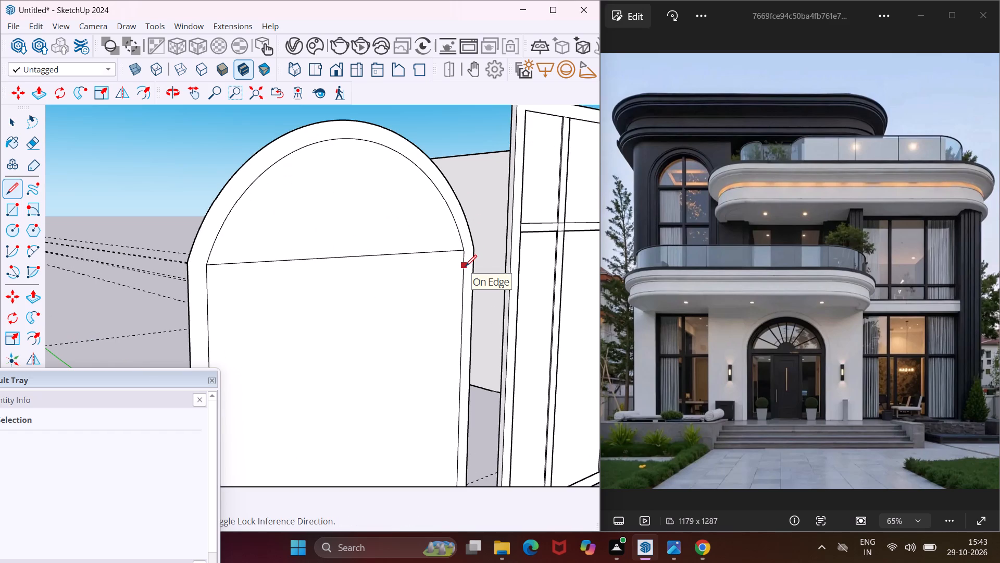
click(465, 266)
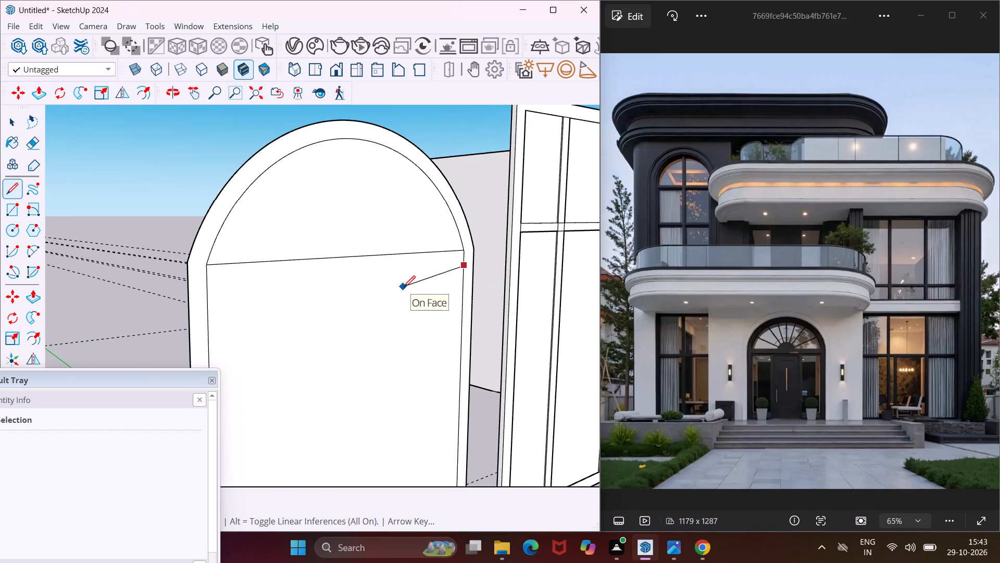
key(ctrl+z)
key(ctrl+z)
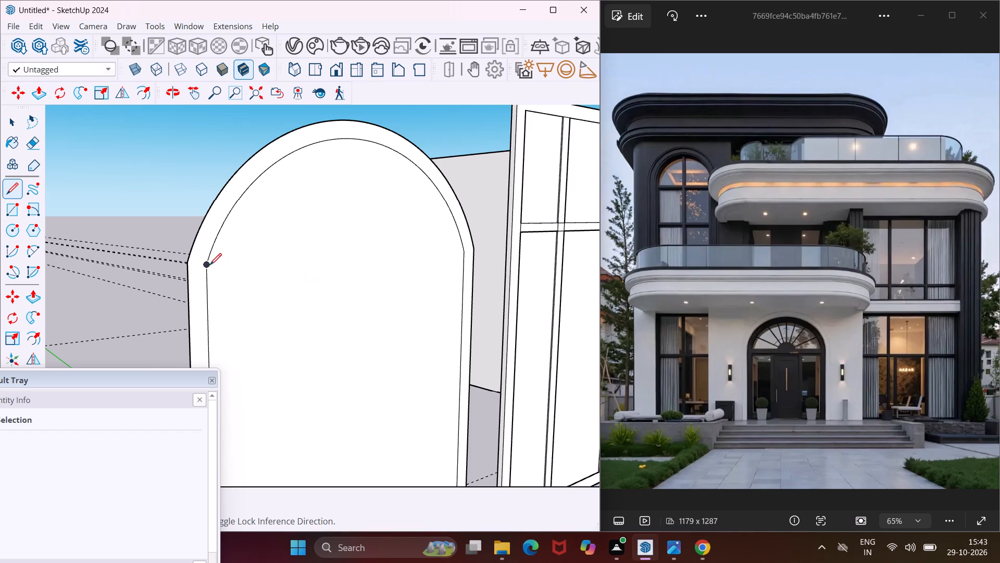
Draw a line across the arched panel's inner outline, joining the two points where the arch meets the straight sides.
click(207, 265)
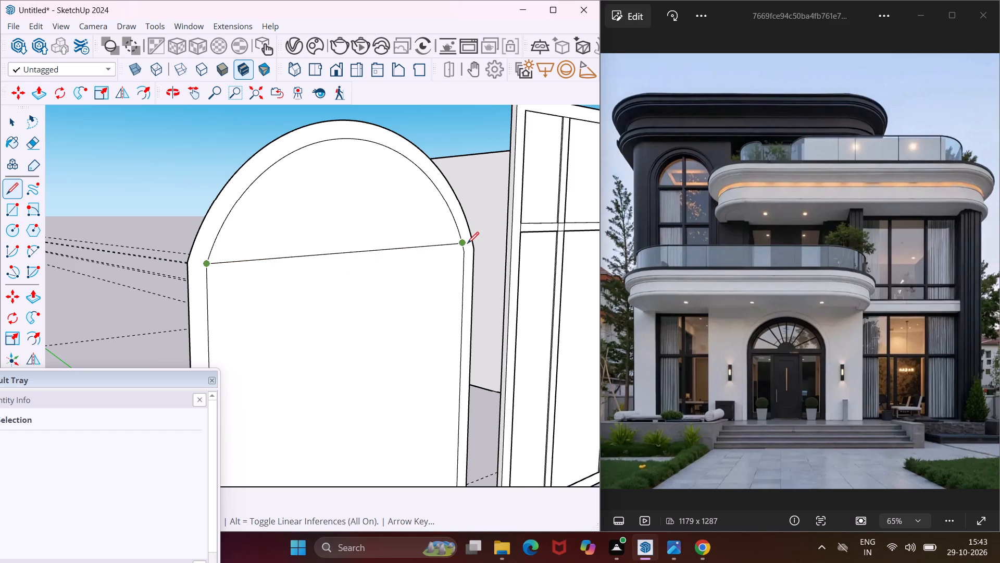
scroll(465, 250, up, 7)
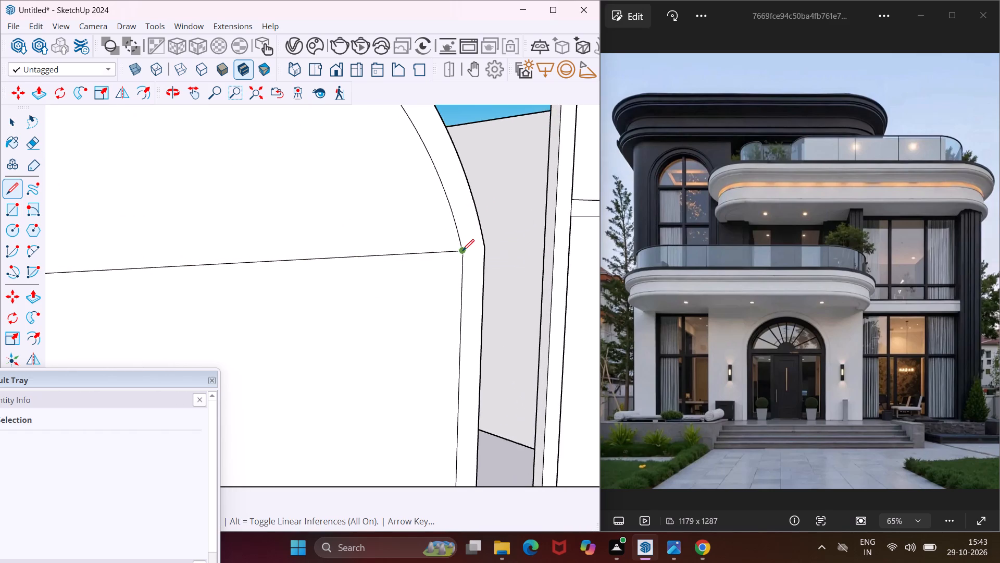
scroll(463, 251, up, 5)
click(461, 257)
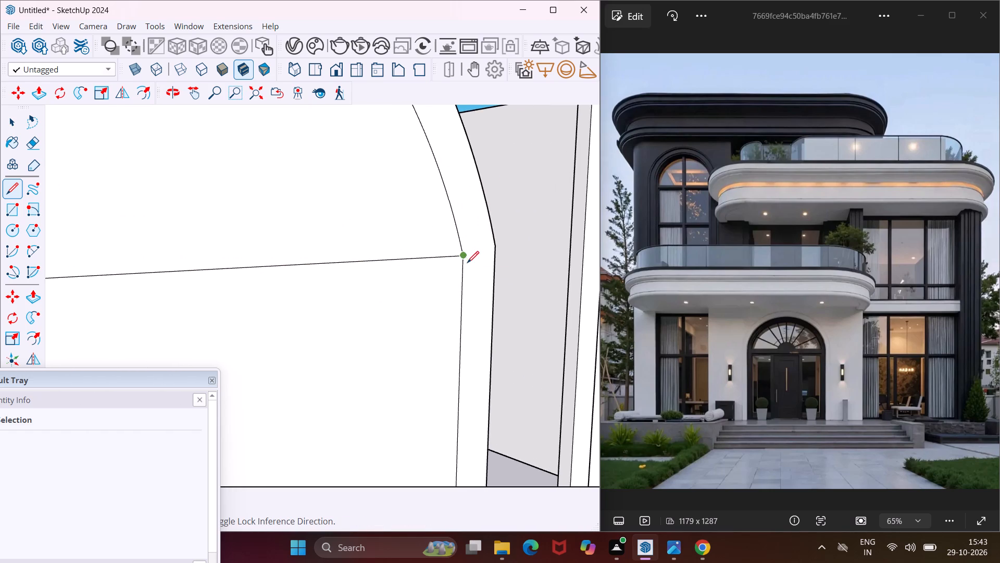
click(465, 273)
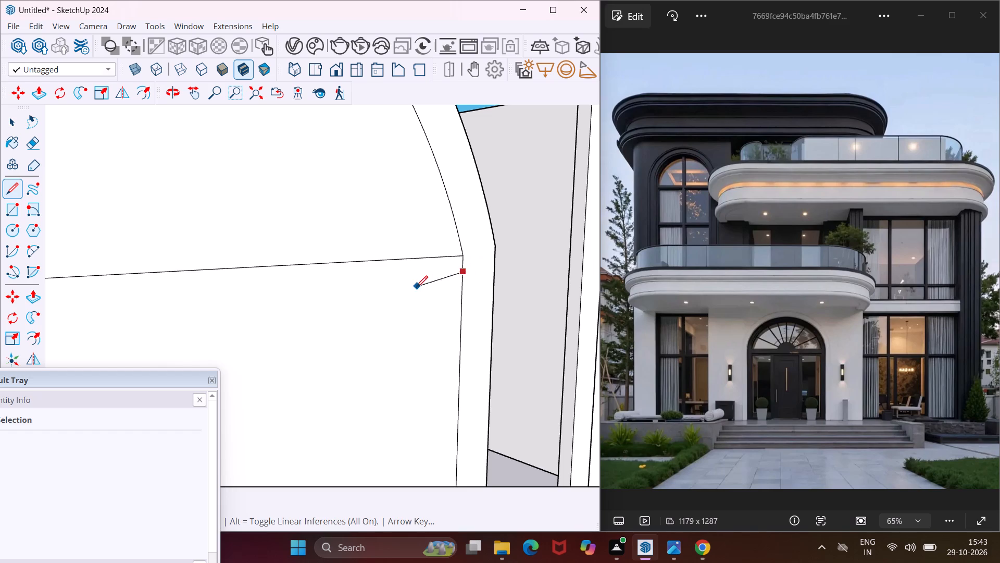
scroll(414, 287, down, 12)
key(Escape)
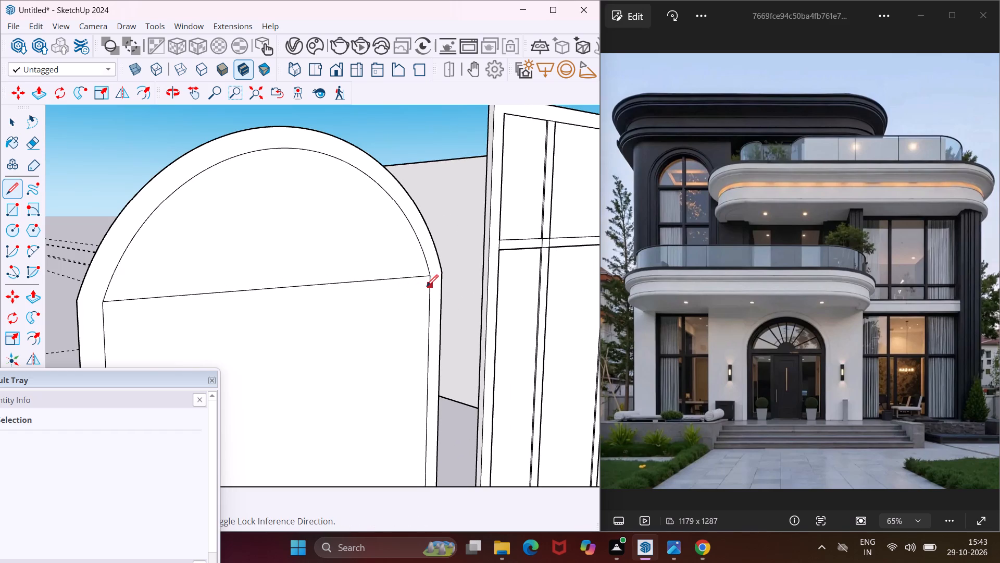
Draw a second line across the arched panel just below the arch-base line, forming a thin transom bar.
scroll(427, 286, up, 4)
click(432, 289)
scroll(406, 293, down, 2)
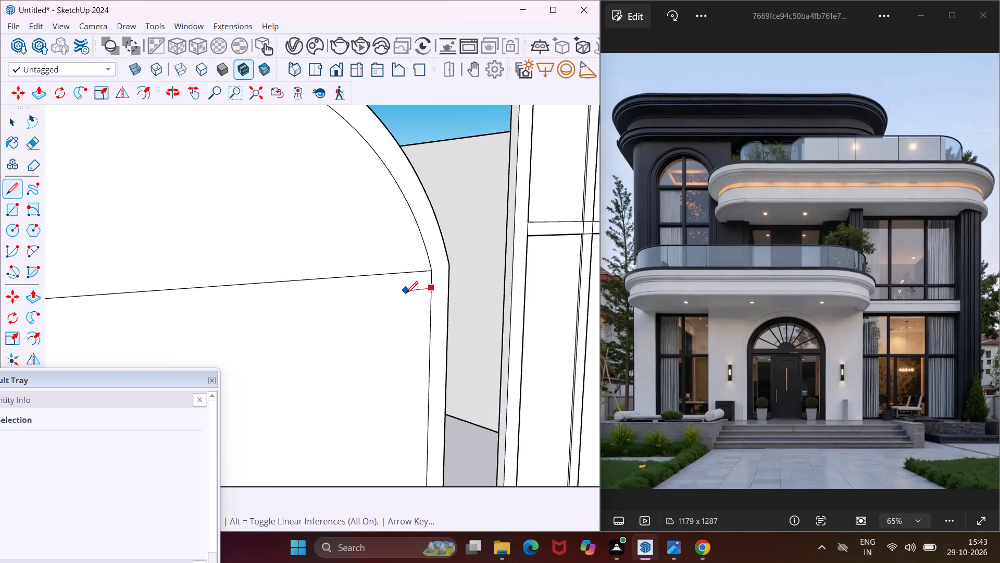
scroll(406, 293, down, 7)
scroll(230, 309, up, 3)
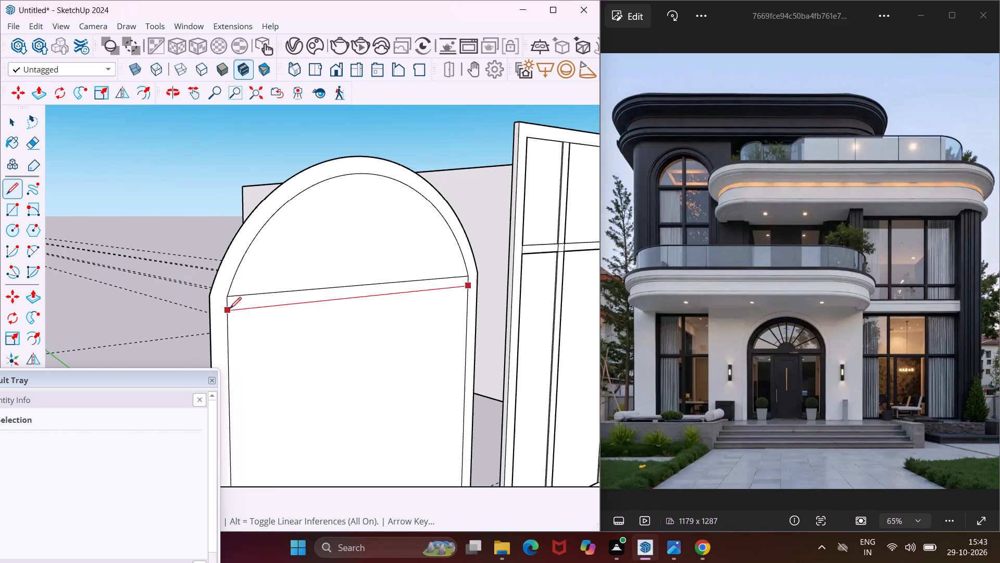
click(230, 309)
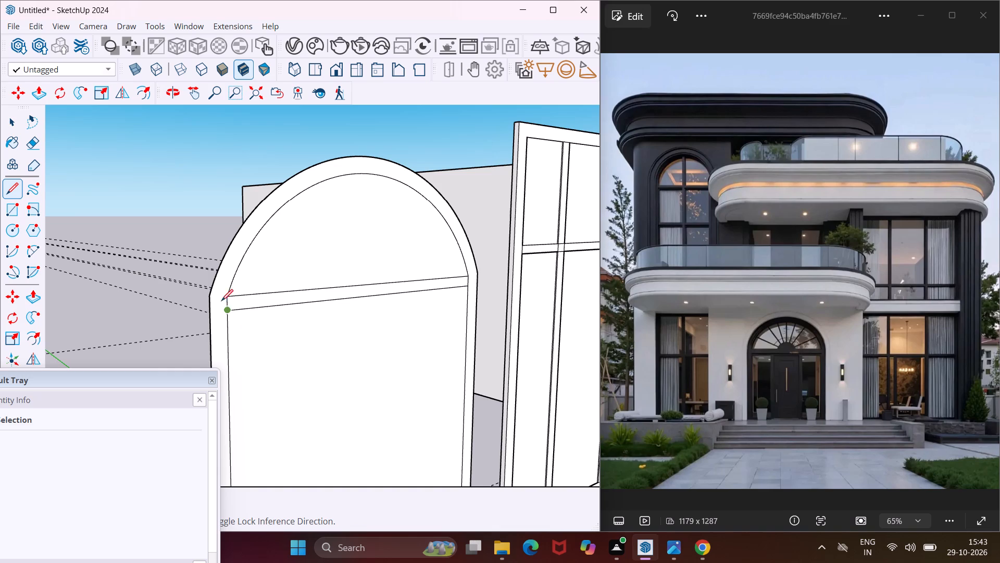
scroll(190, 251, down, 5)
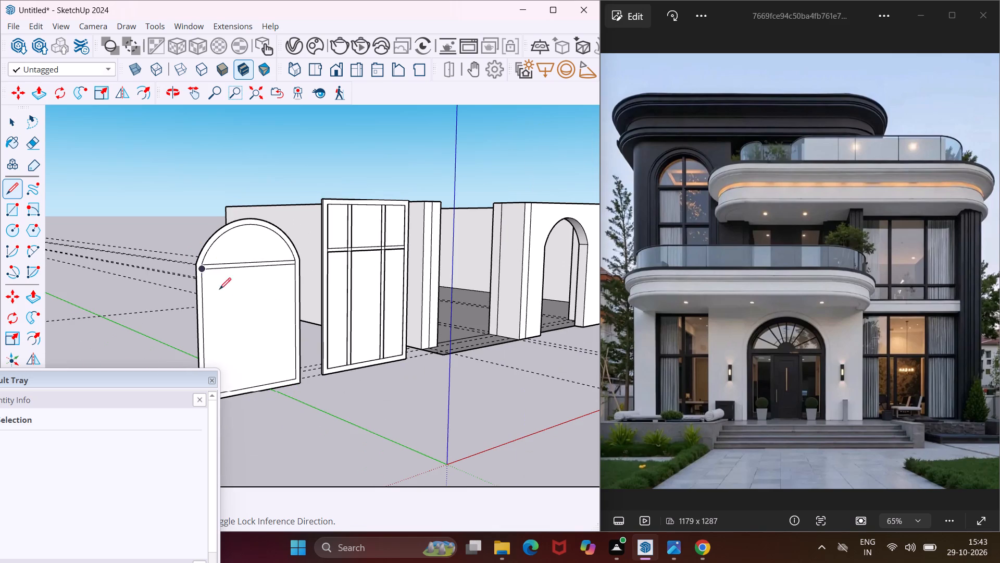
key(Escape)
key(space)
Draw a narrow rectangle from the transom bar's lower edge to the inner bottom edge as the arched panel's left mullion.
scroll(263, 242, down, 4)
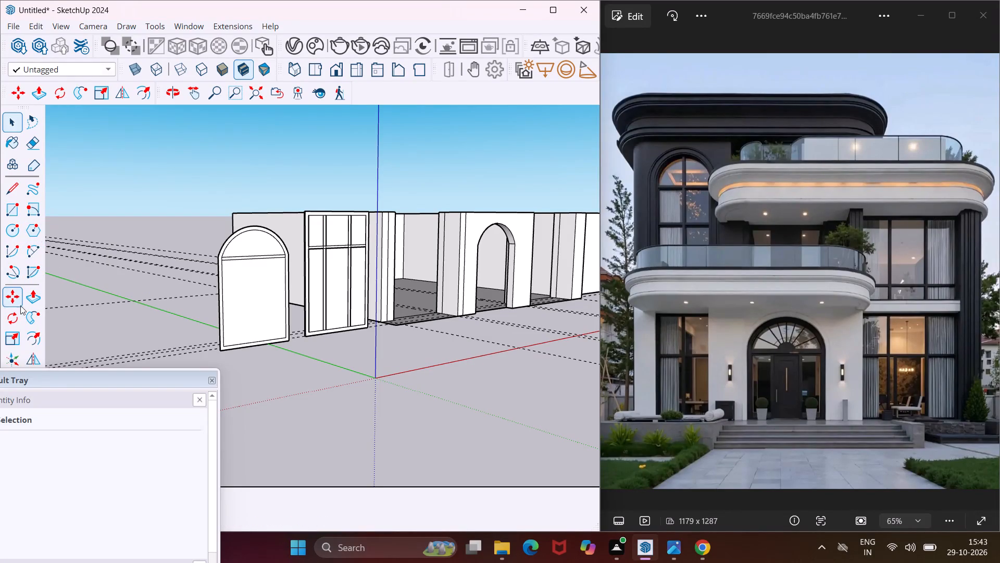
click(4, 212)
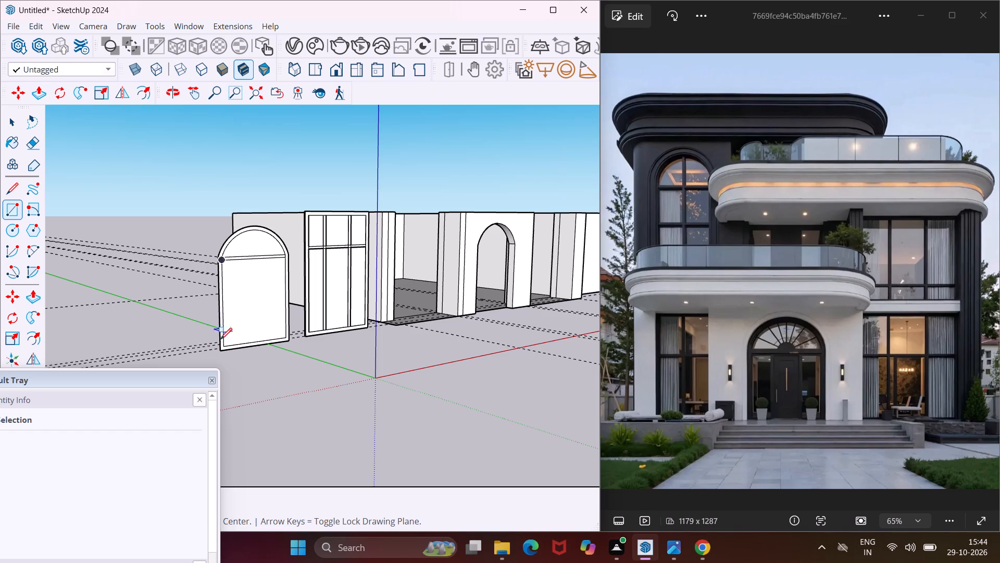
scroll(233, 357, up, 9)
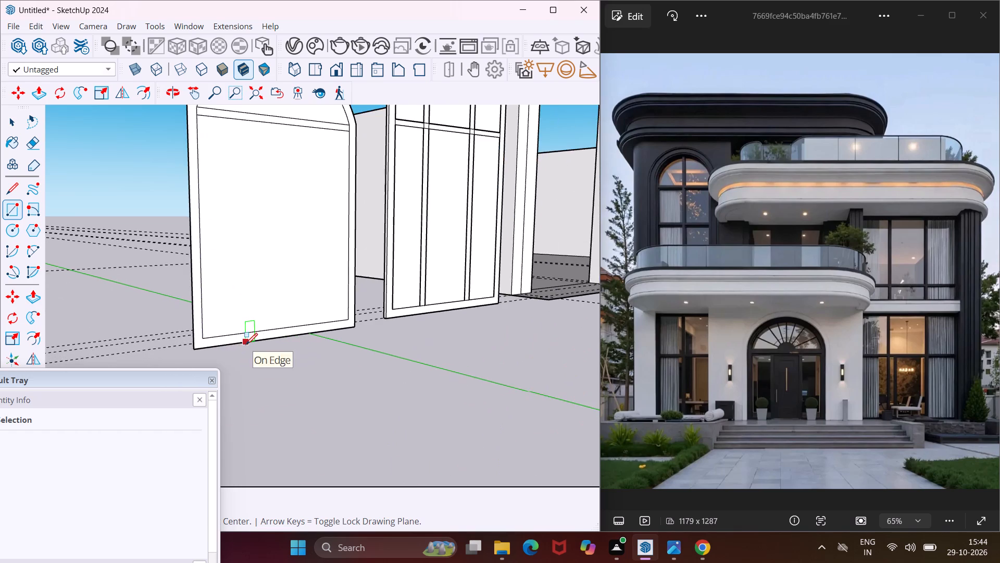
middle_drag(244, 342, 235, 319)
scroll(235, 319, down, 3)
scroll(234, 184, up, 3)
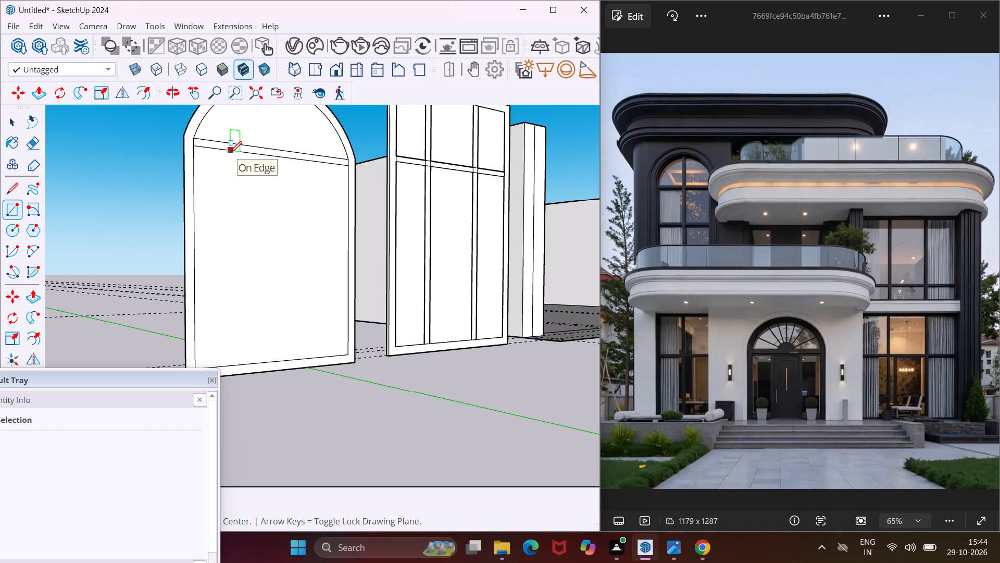
click(234, 153)
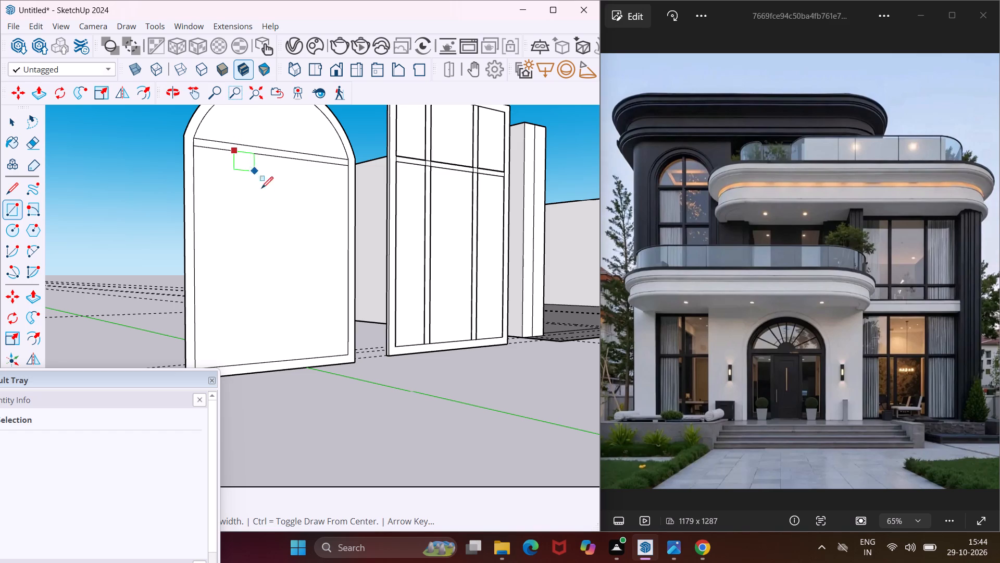
scroll(240, 368, up, 8)
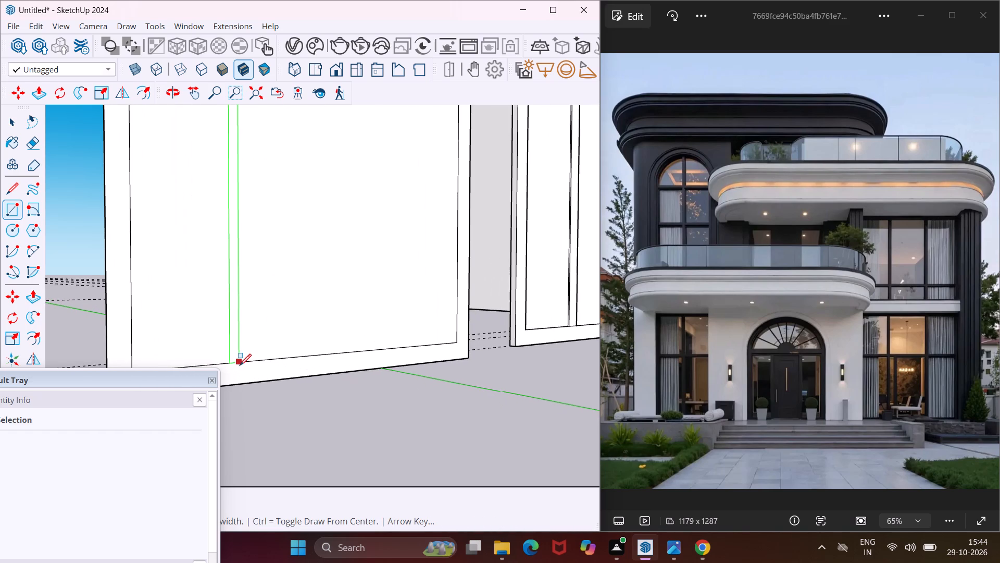
click(241, 362)
Draw a matching narrow rectangle from the transom bar down to the inner bottom edge as the arched panel's right mullion.
scroll(247, 344, down, 5)
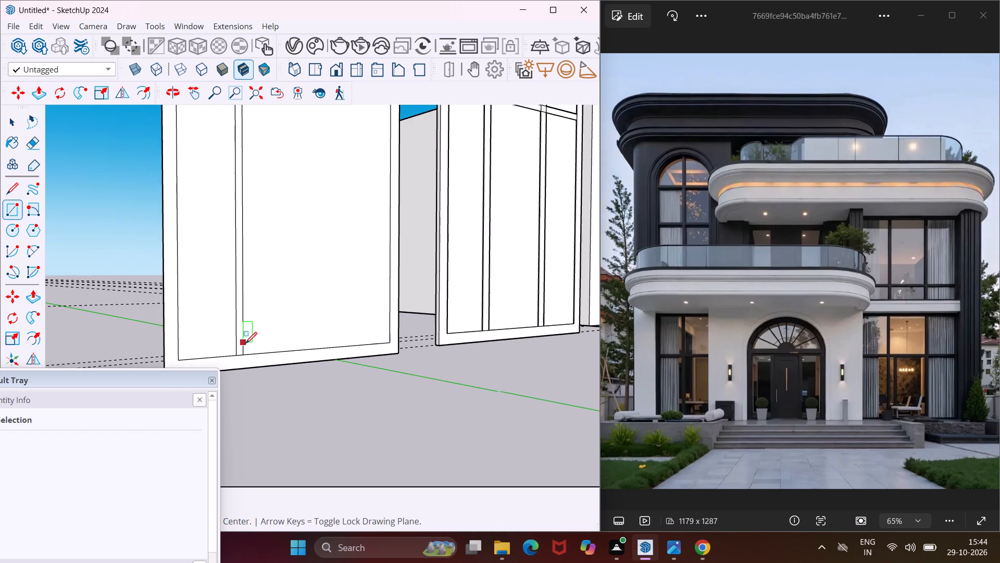
scroll(245, 344, down, 4)
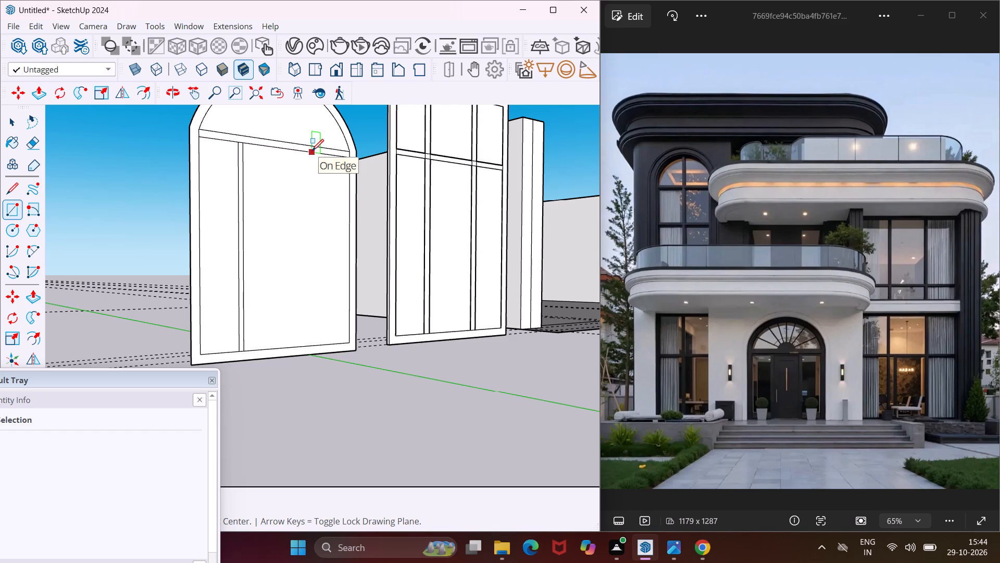
click(312, 151)
scroll(316, 345, up, 4)
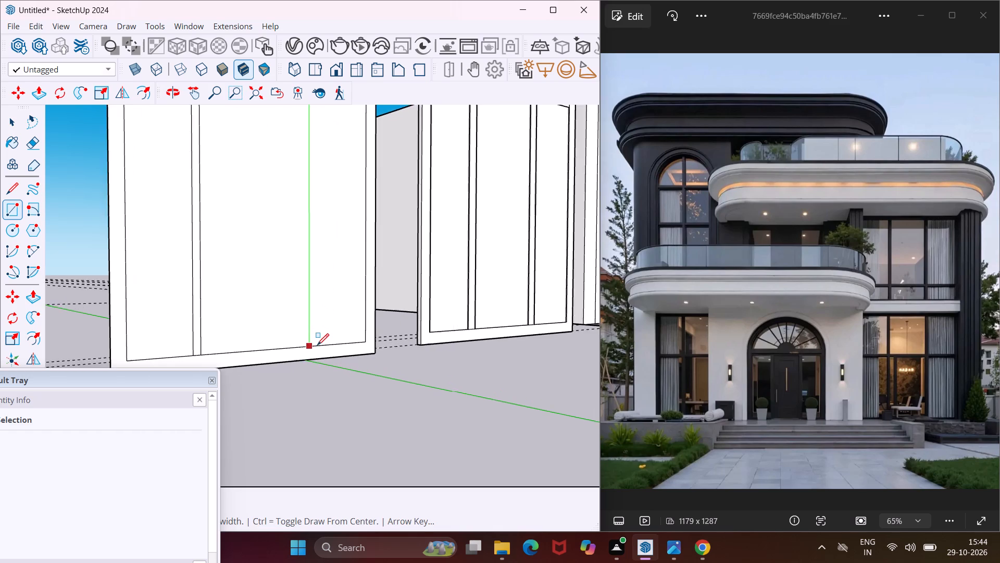
scroll(317, 345, up, 4)
click(315, 347)
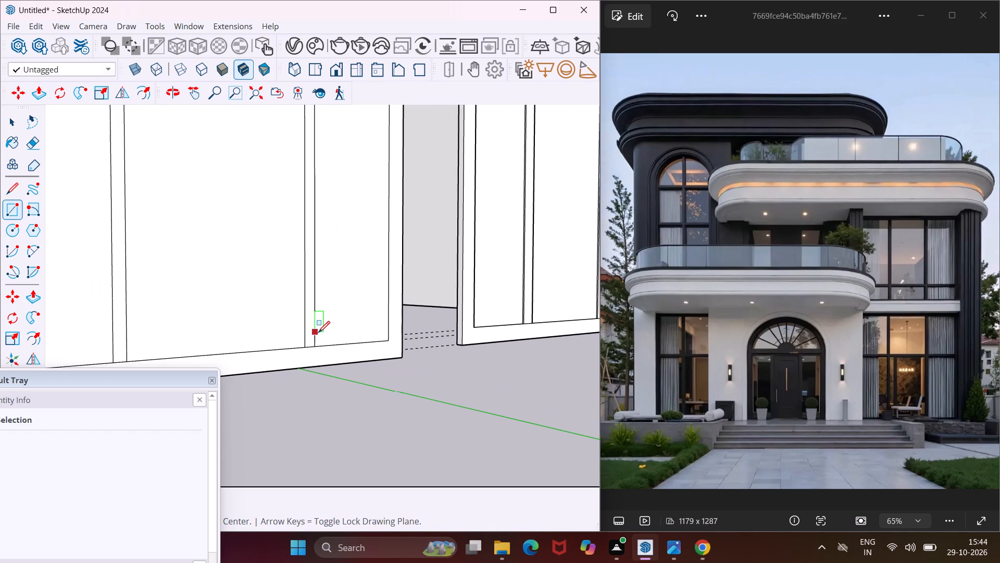
key(Escape)
key(space)
scroll(287, 321, down, 12)
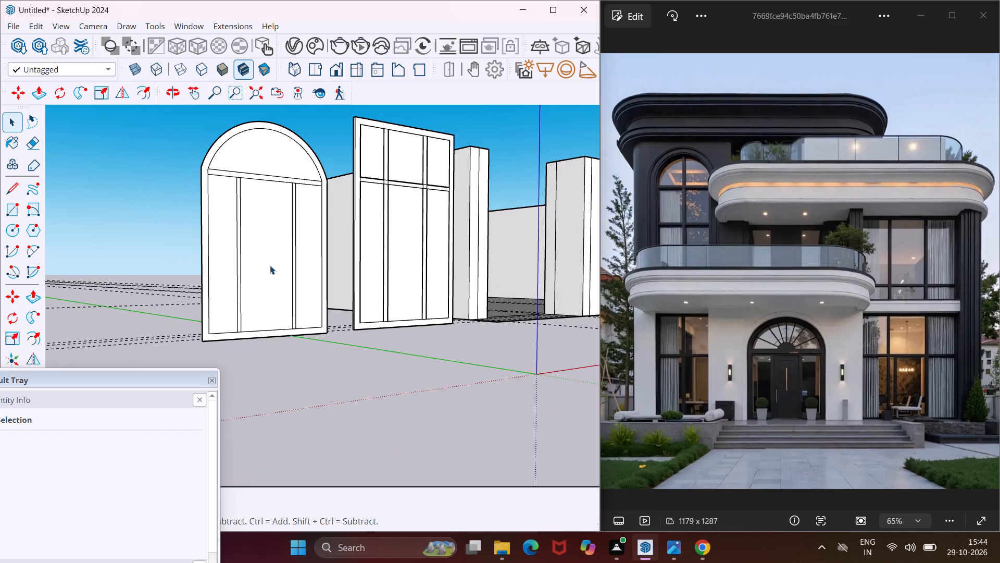
Draw five fan lines from the midpoint of the transom bar's upper edge to the left half of the arch's inner curve.
scroll(252, 138, up, 5)
middle_drag(252, 138, 255, 182)
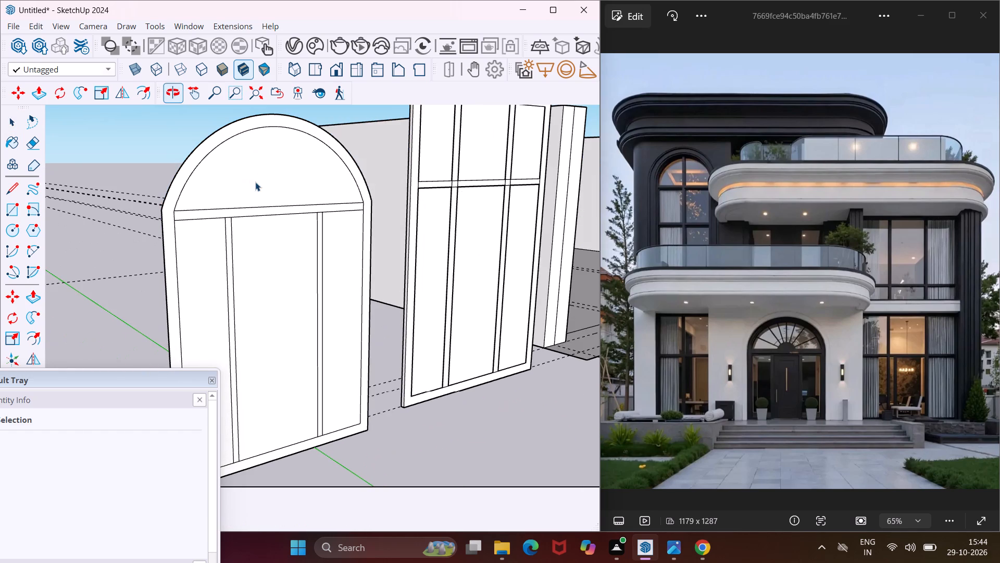
click(4, 193)
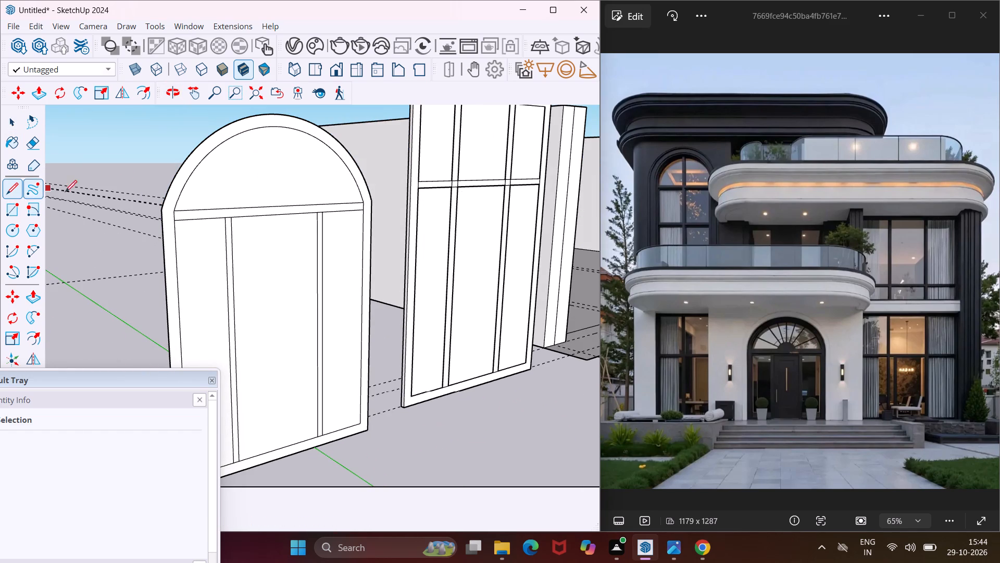
click(281, 205)
click(183, 191)
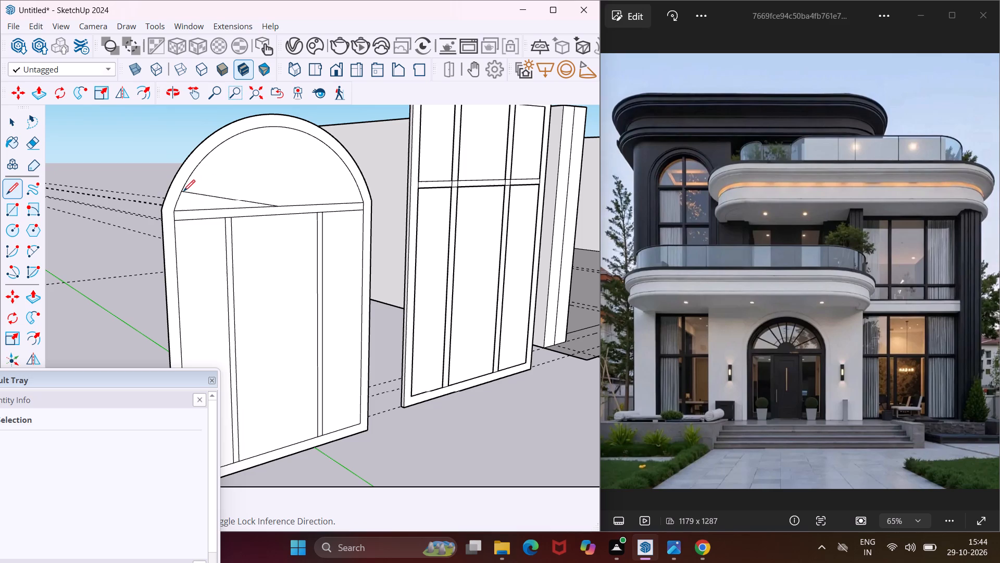
click(276, 204)
click(198, 170)
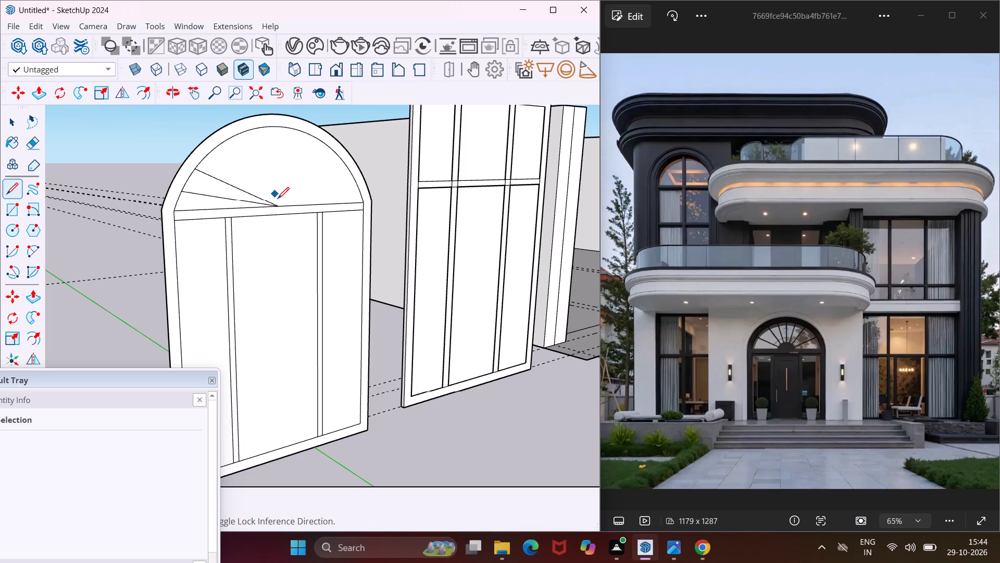
click(279, 208)
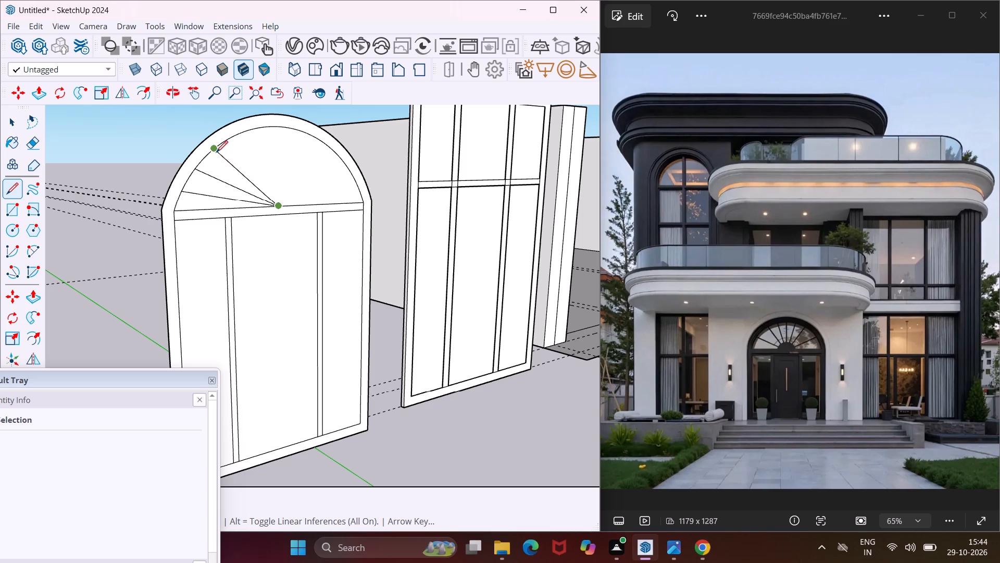
click(216, 152)
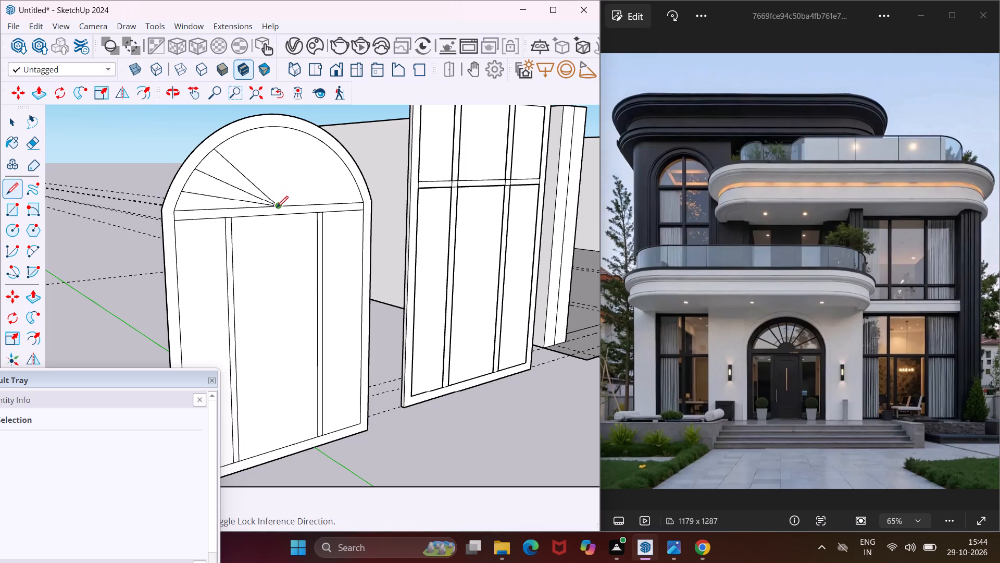
click(277, 207)
click(240, 137)
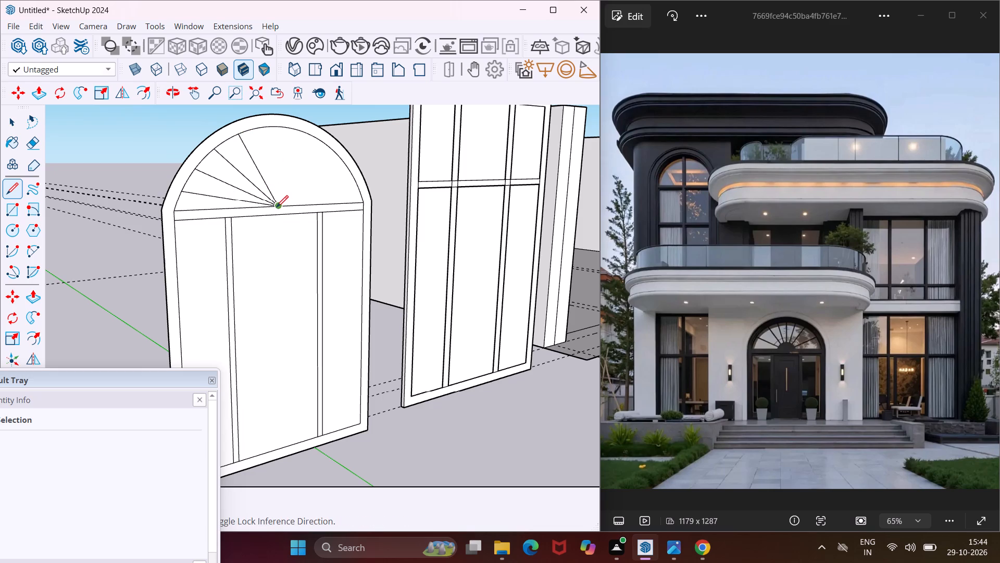
click(277, 207)
click(262, 131)
Draw five fan lines from the midpoint of the transom bar's upper edge to the right half of the arch's inner curve.
click(278, 207)
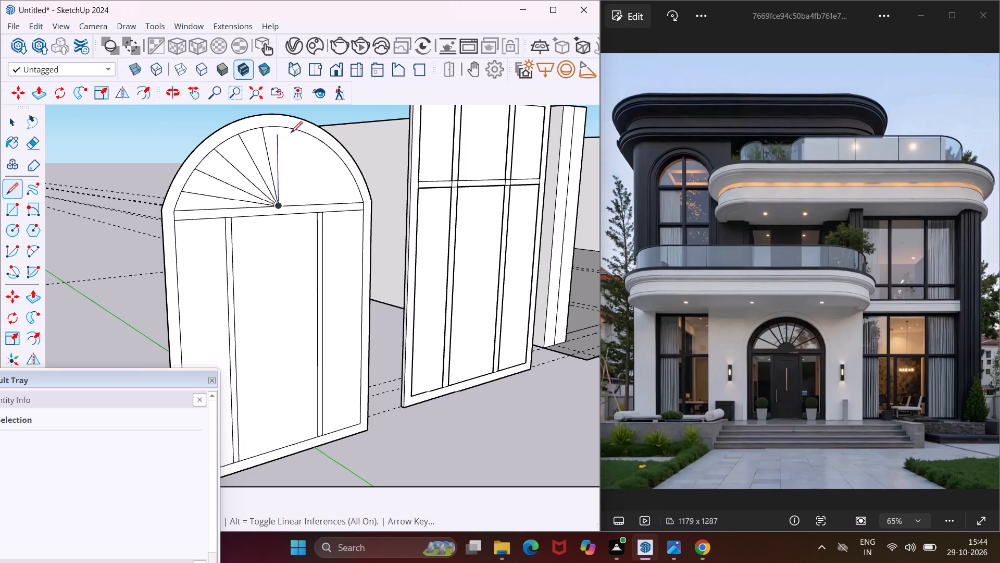
click(292, 128)
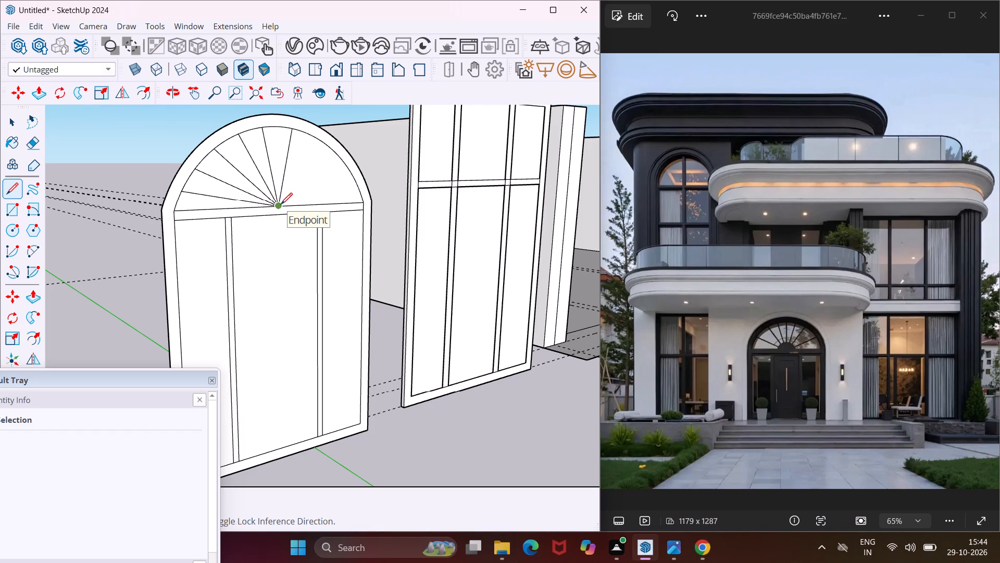
click(281, 204)
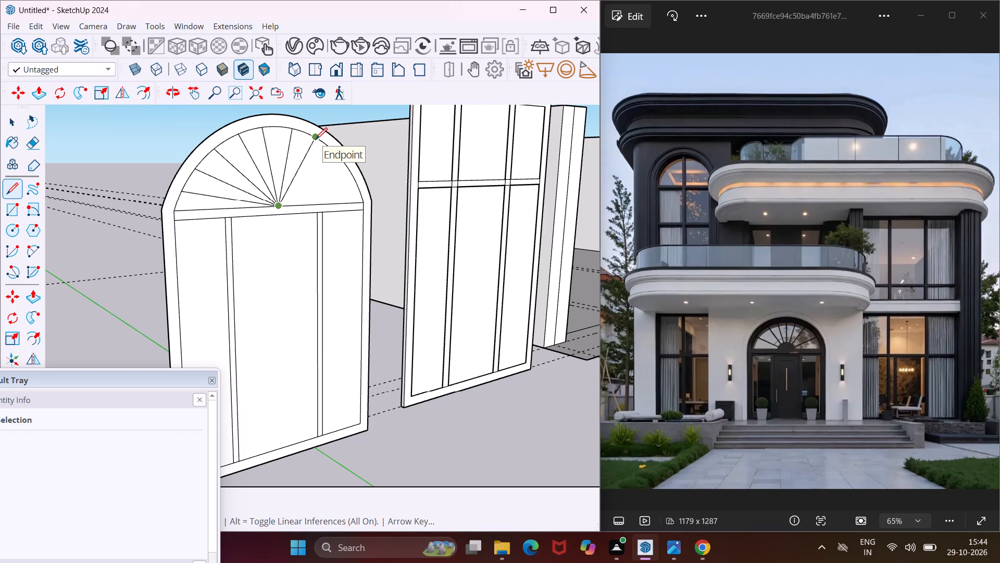
click(316, 139)
drag(278, 207, 283, 205)
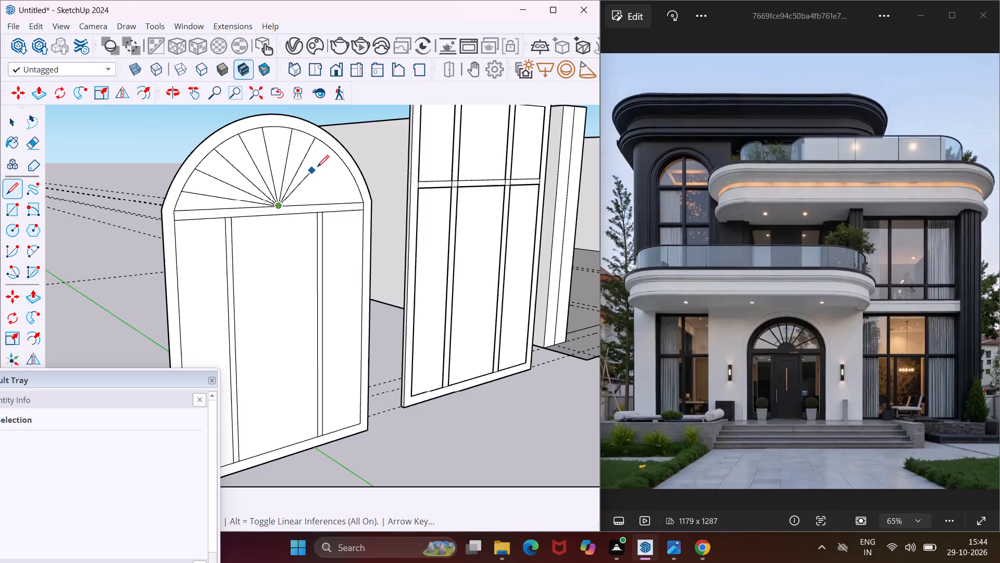
click(337, 159)
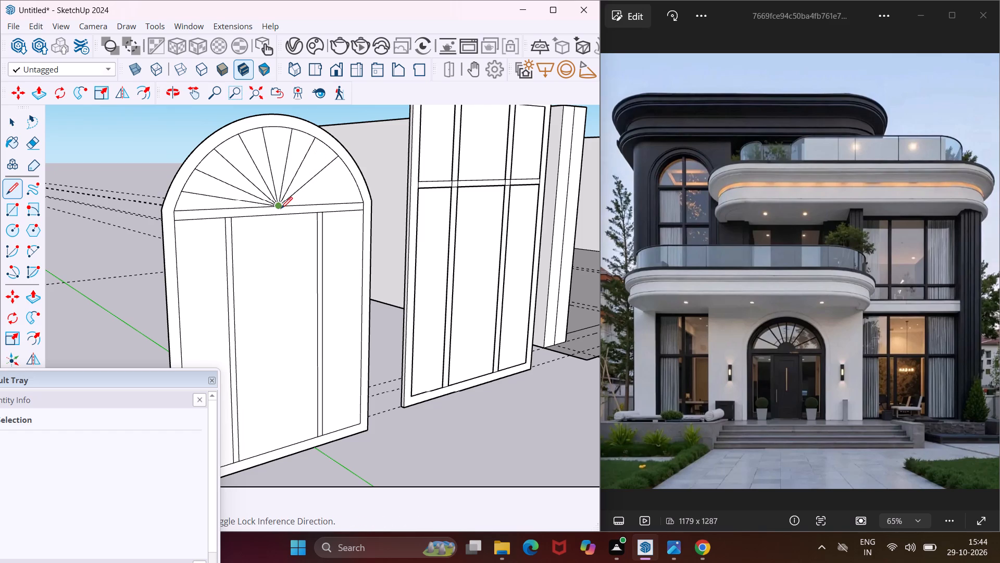
click(280, 208)
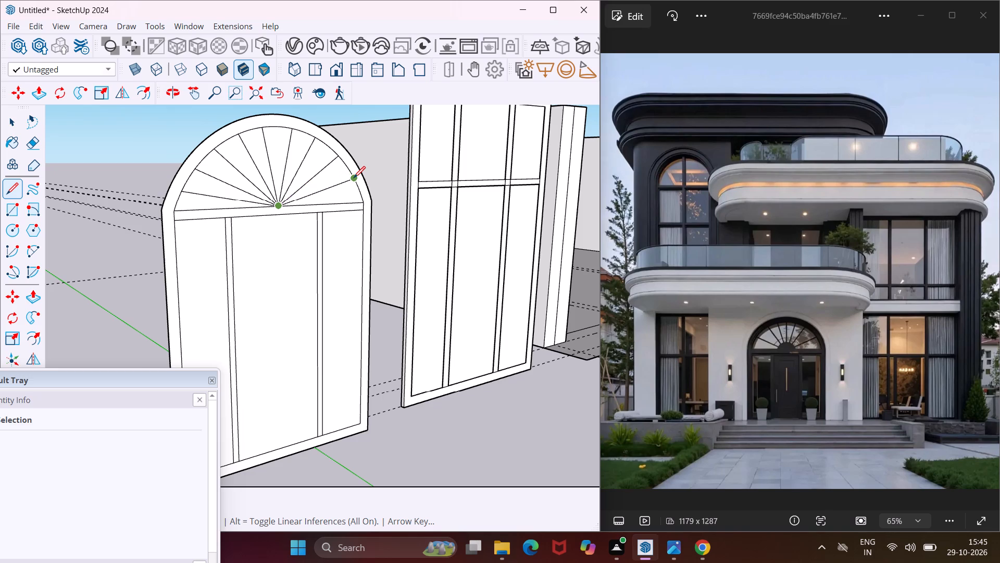
click(353, 174)
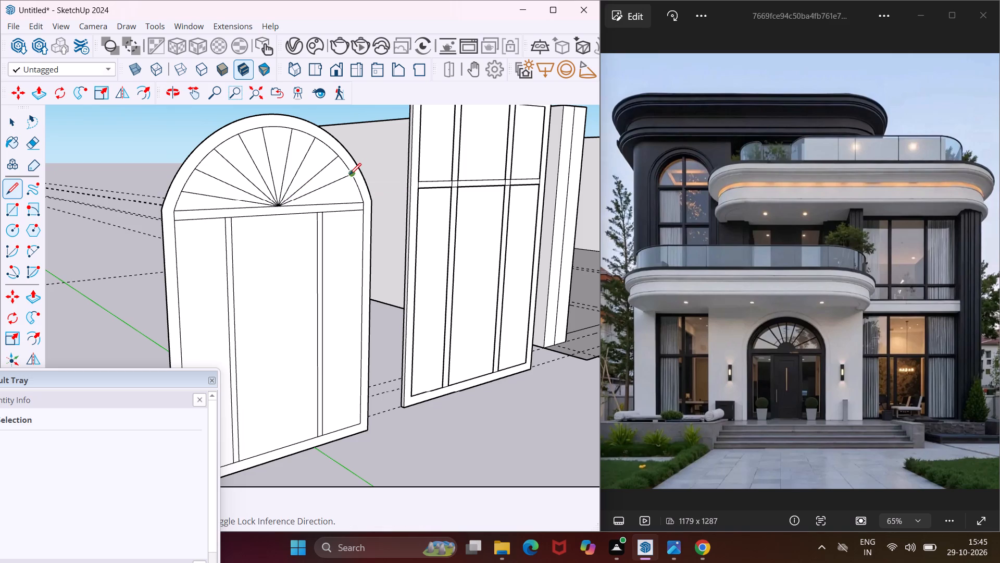
click(279, 206)
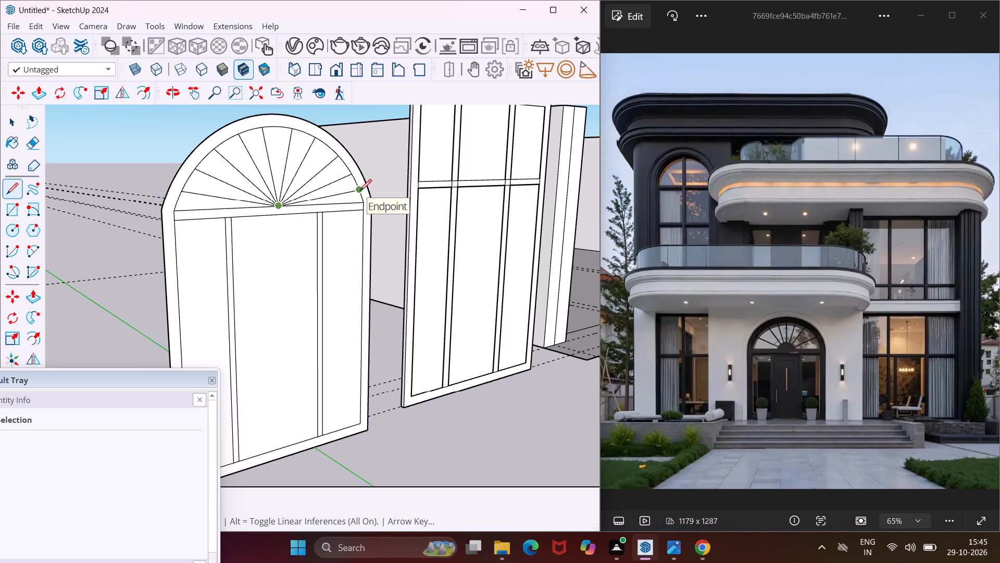
click(360, 191)
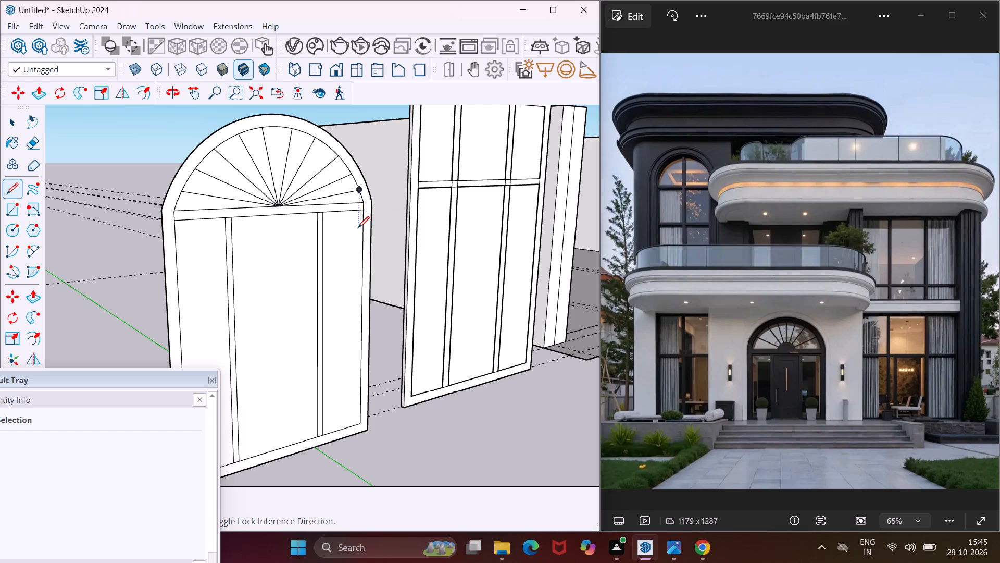
key(Escape)
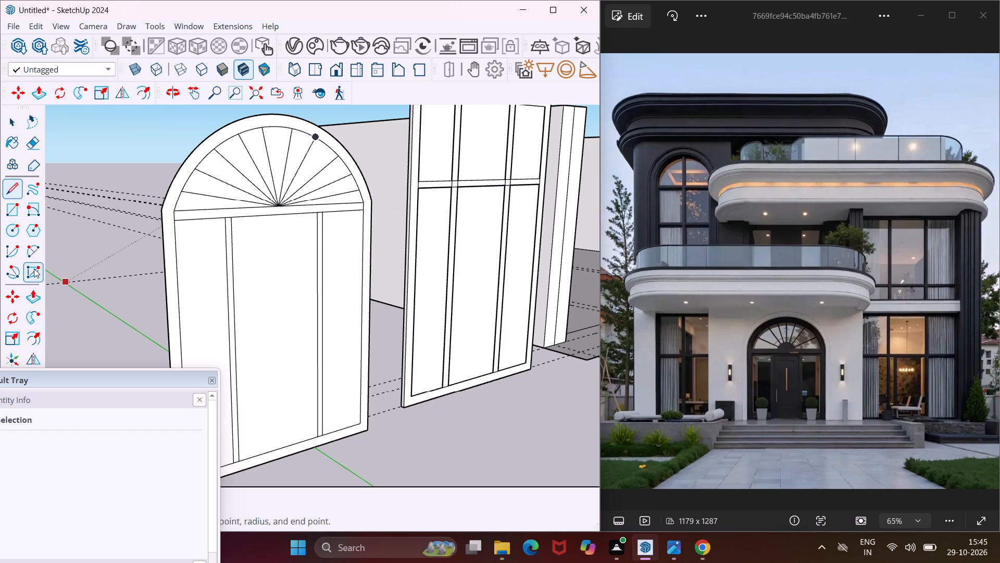
Draw a small semicircular arc above the transom bar's upper edge, centred on the point where the fan lines meet.
click(33, 250)
scroll(251, 204, up, 9)
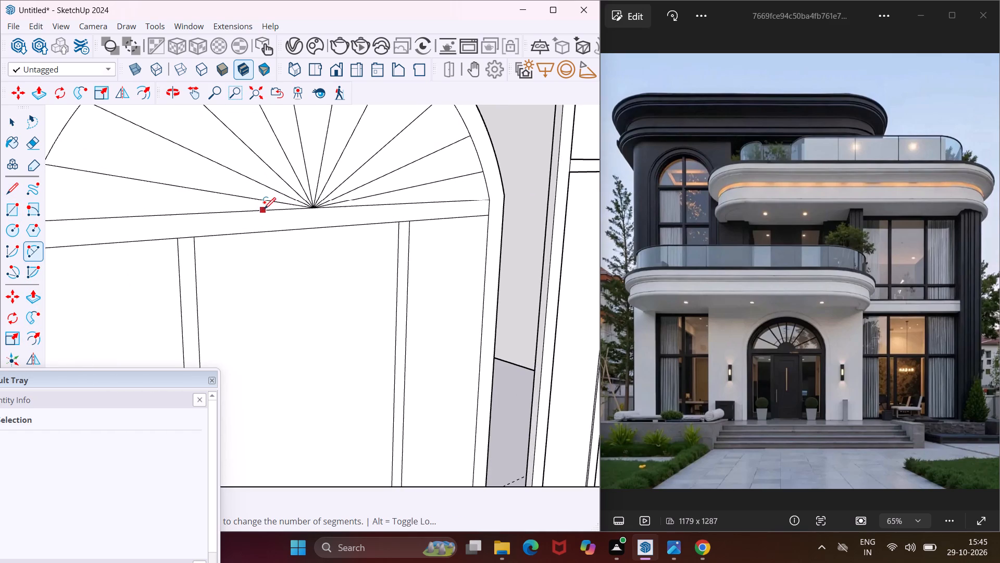
click(272, 210)
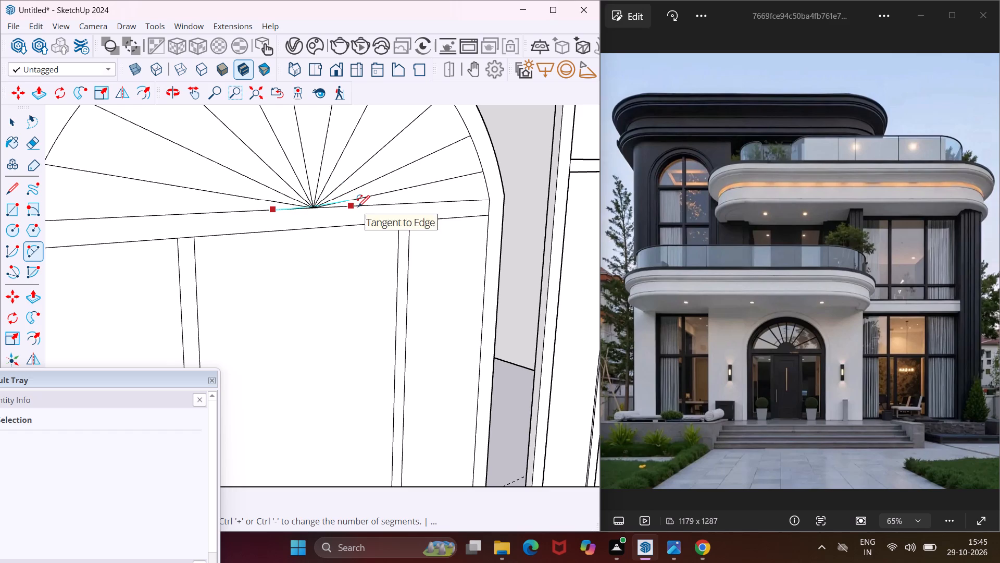
click(352, 207)
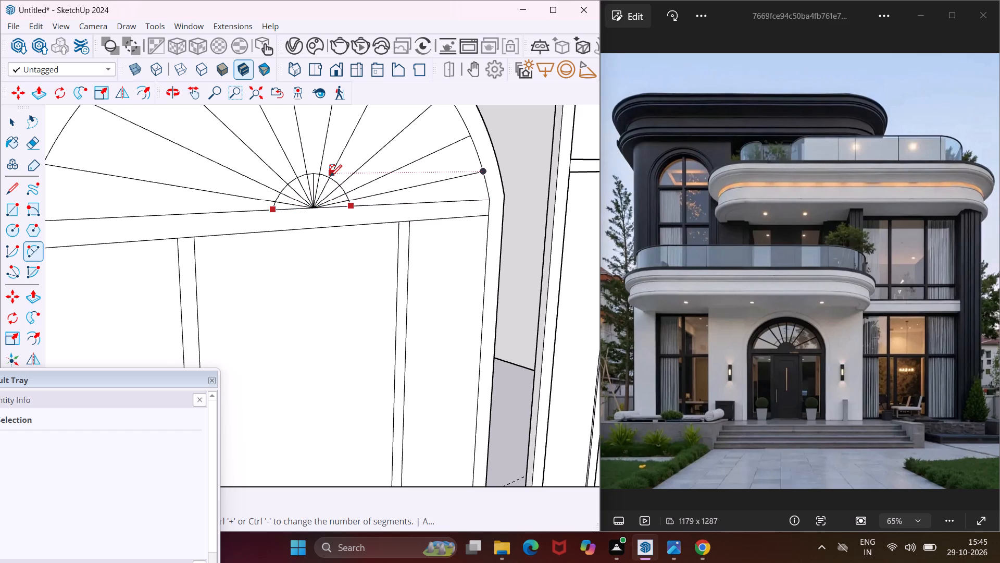
click(330, 176)
key(Escape)
key(space)
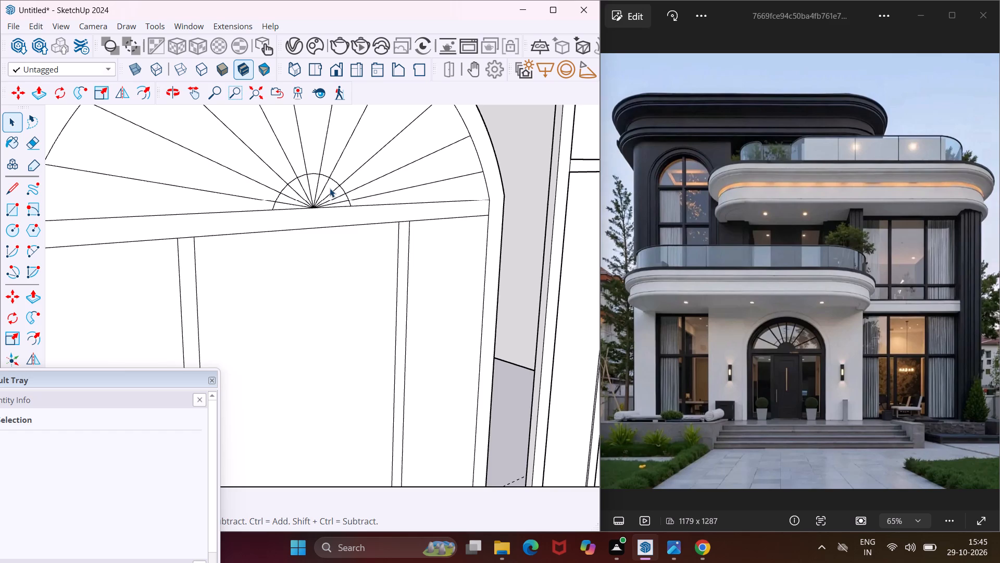
Erase the fan line segments inside the small semicircle, leaving a clear half-round hub.
scroll(317, 181, up, 4)
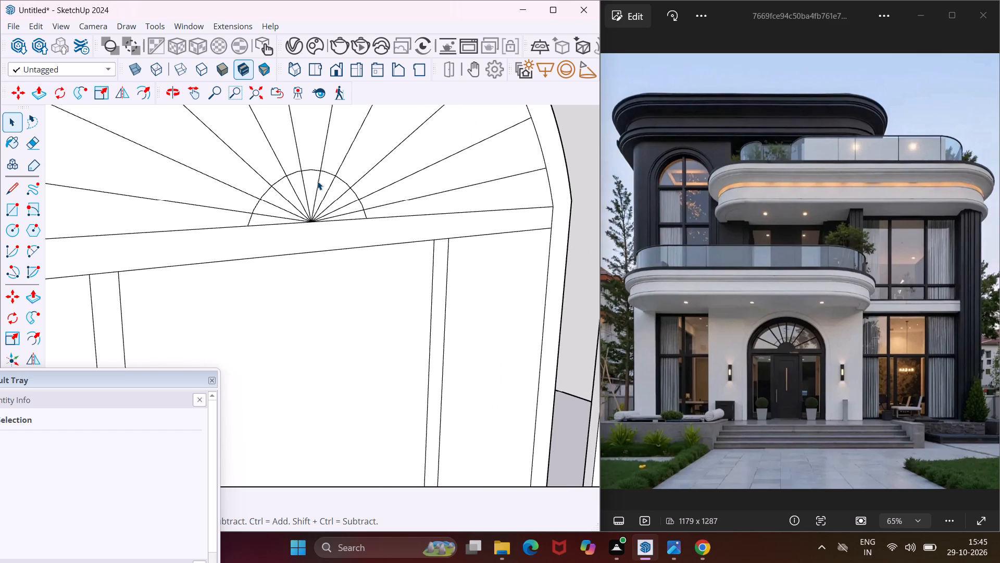
key(e)
drag(279, 219, 283, 205)
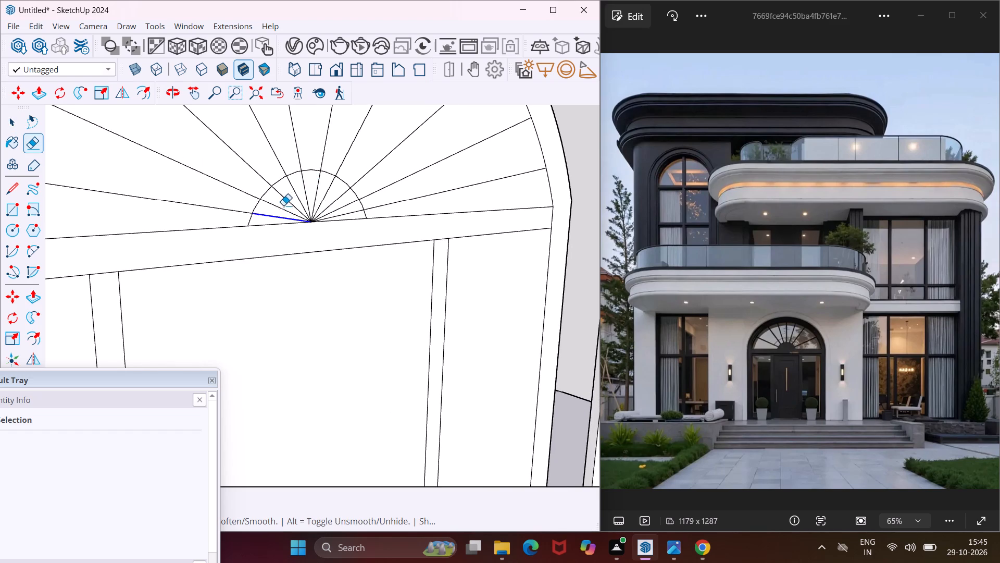
drag(283, 205, 337, 214)
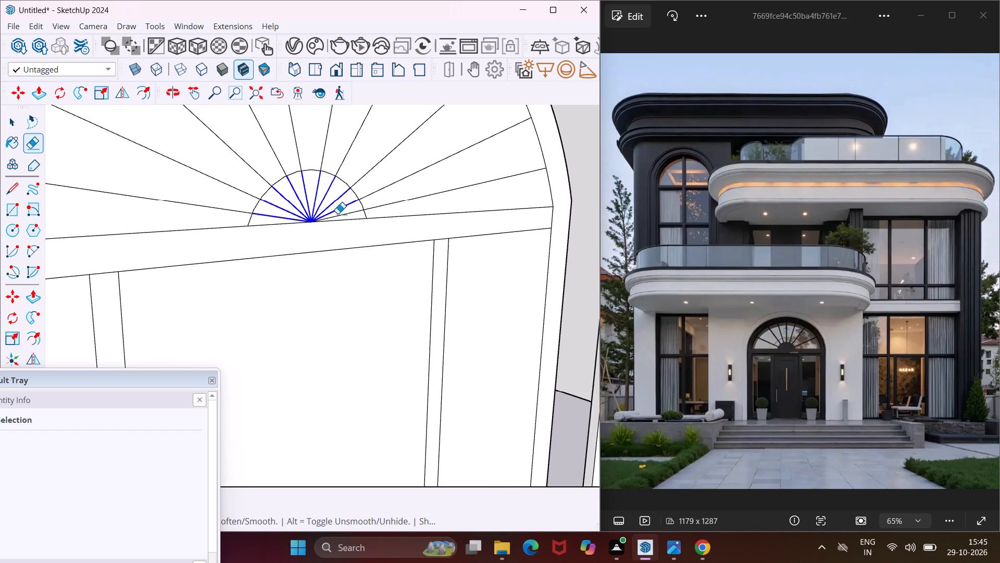
drag(337, 214, 341, 215)
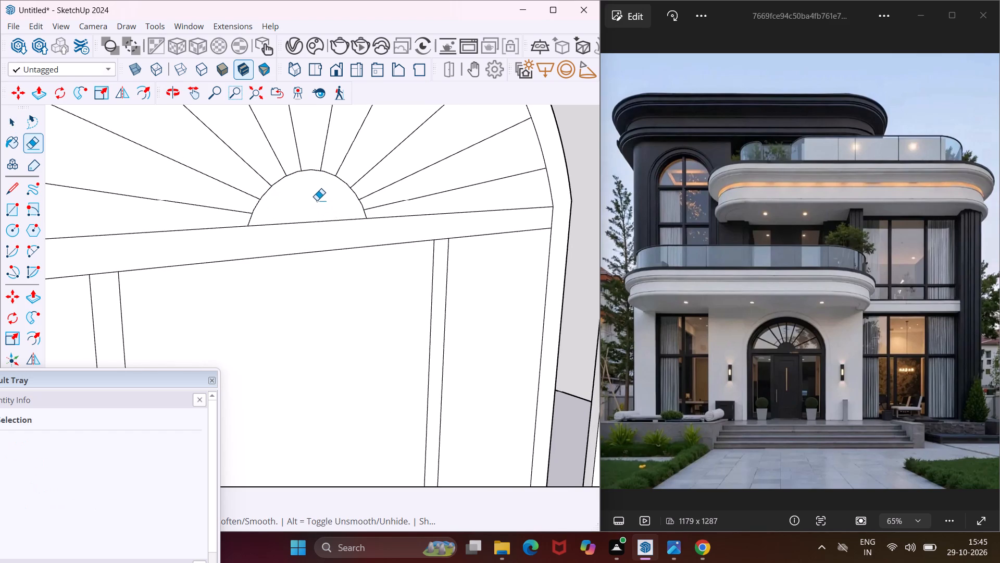
key(Escape)
key(space)
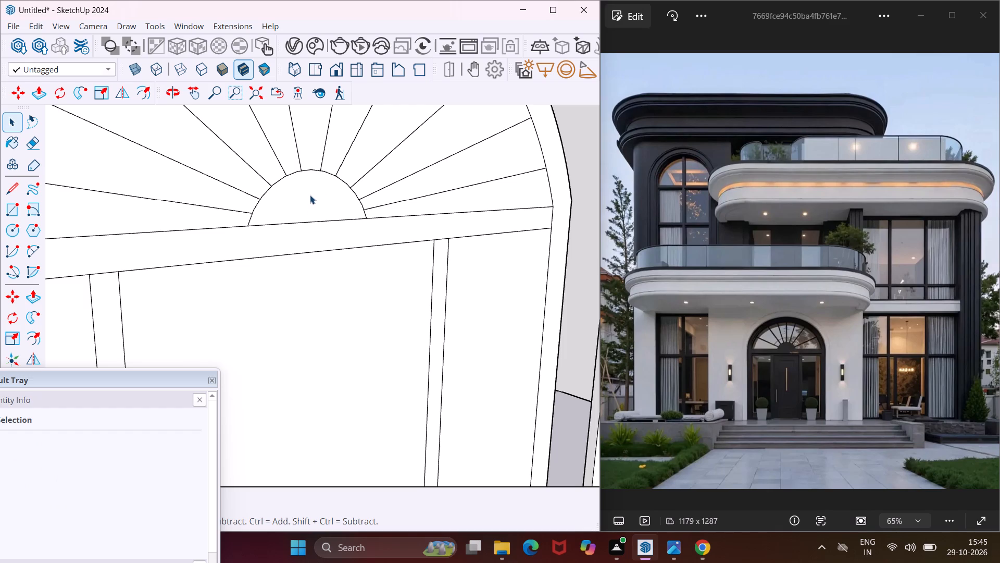
Push/Pull the arched panel's outer frame face slightly outward from the inner panel.
scroll(310, 195, up, 2)
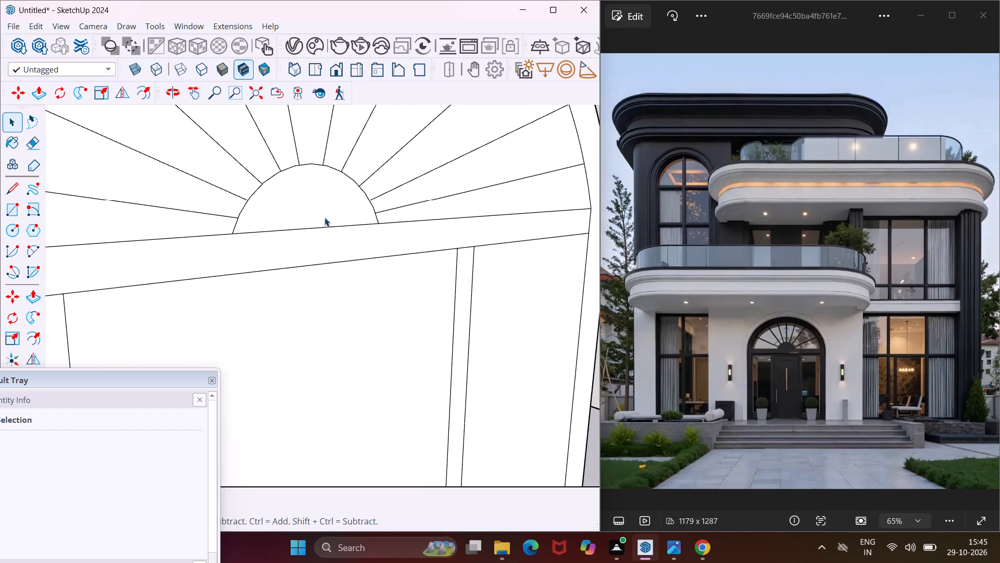
click(348, 239)
scroll(338, 239, down, 5)
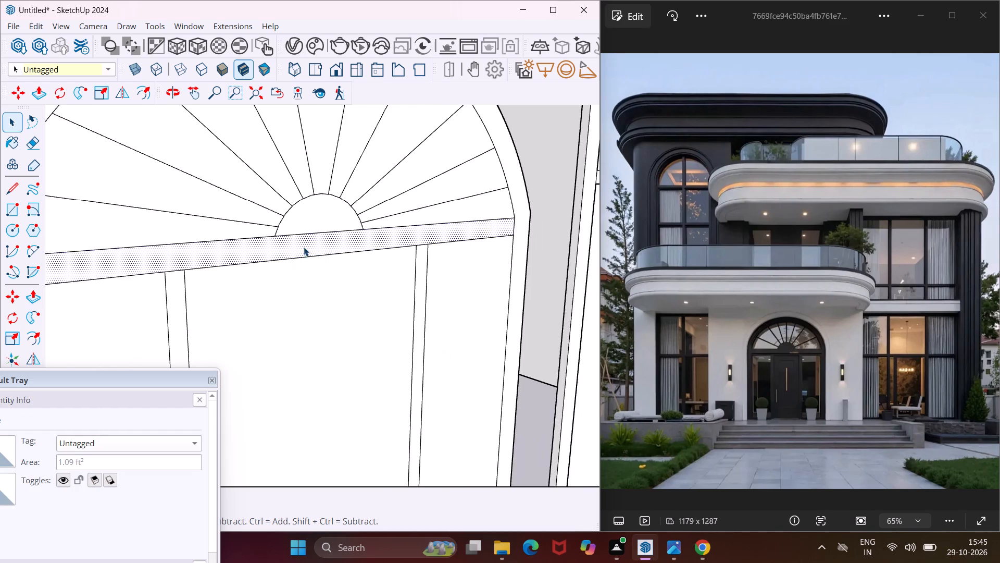
scroll(303, 247, down, 3)
scroll(463, 198, up, 8)
click(479, 202)
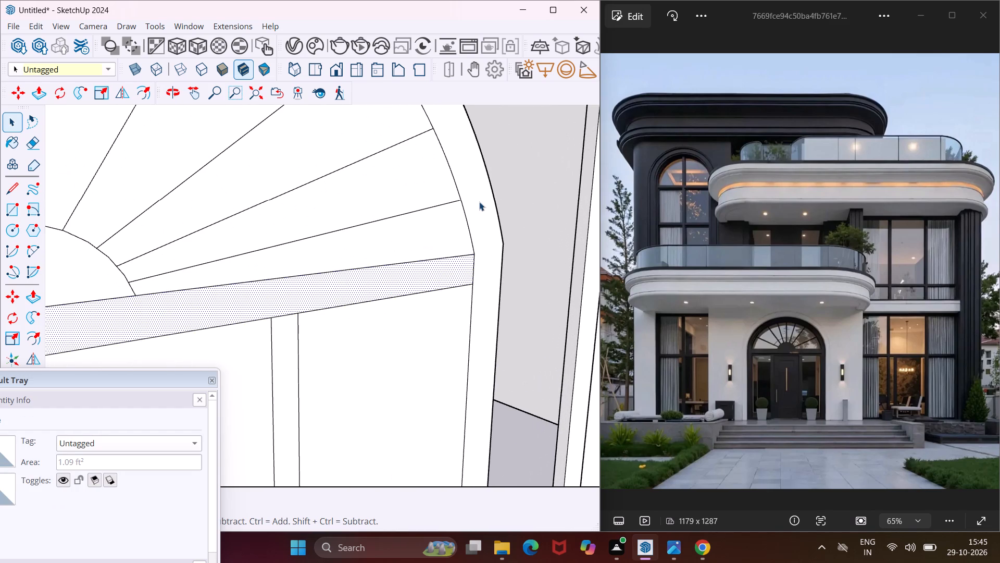
key(p)
click(479, 202)
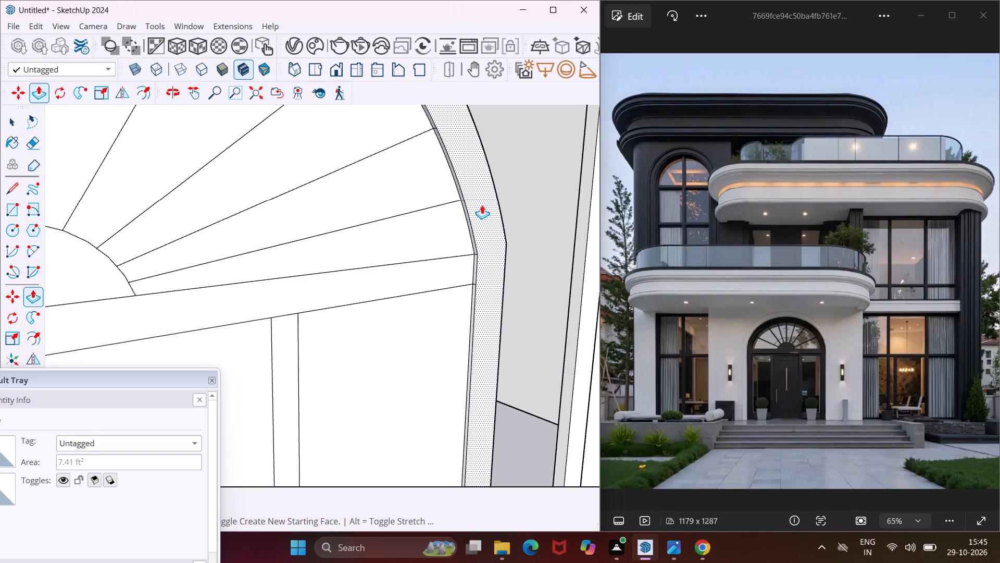
click(482, 205)
key(Escape)
Repeat the frame's extrusion on the transom bar, both mullions and the fanlight's half-round hub.
double_click(444, 274)
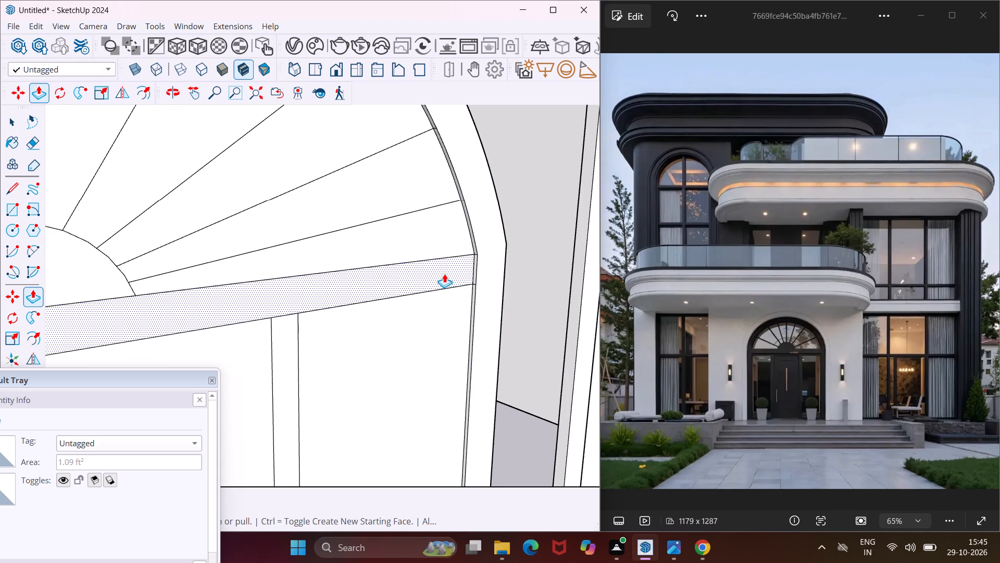
double_click(280, 353)
scroll(305, 273, down, 9)
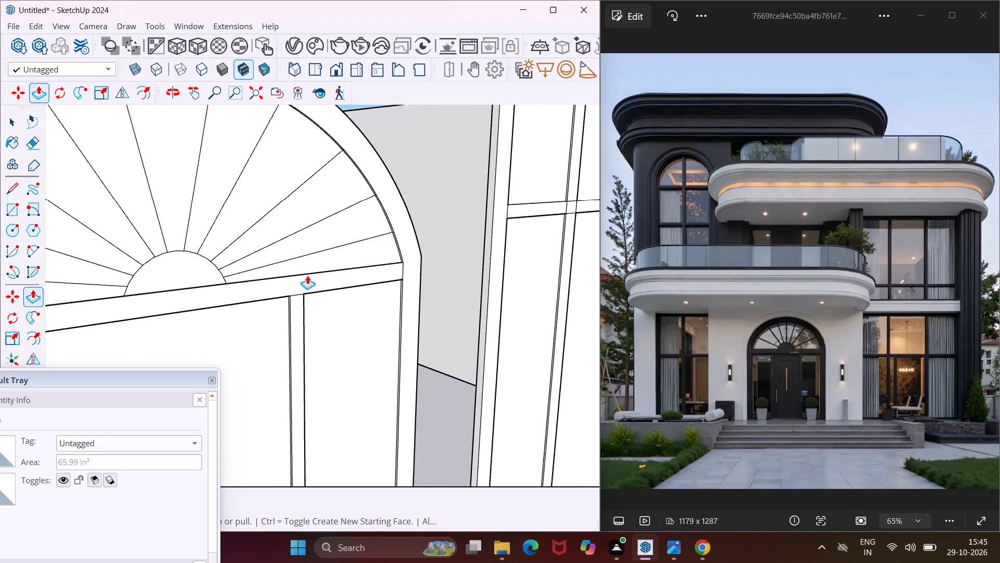
scroll(307, 275, down, 2)
scroll(126, 323, up, 4)
double_click(124, 323)
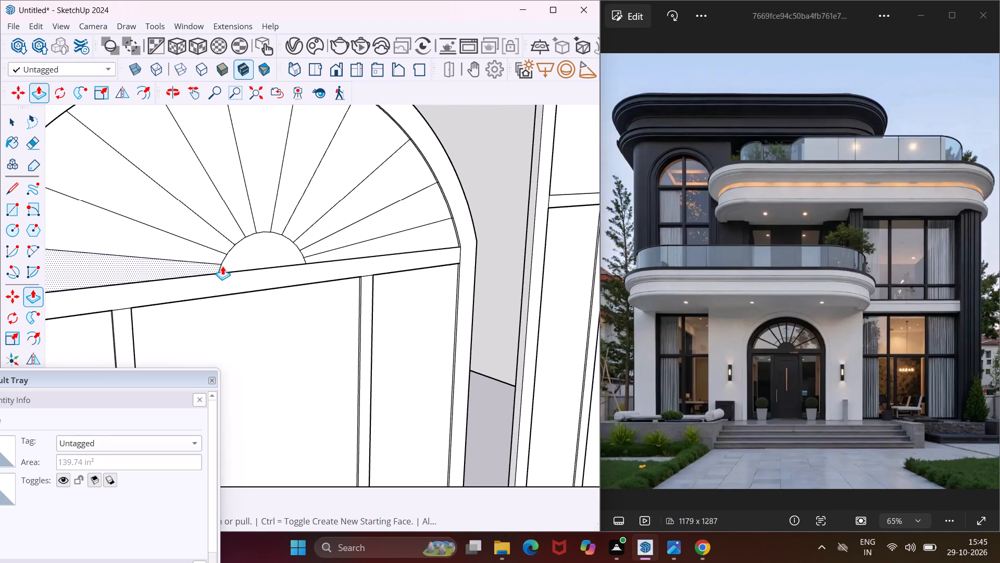
double_click(256, 253)
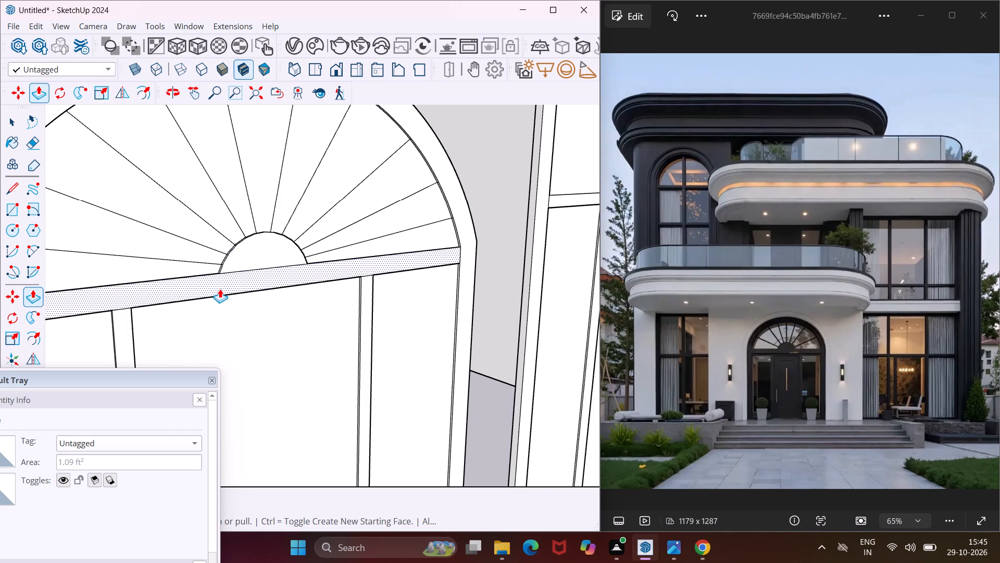
middle_drag(220, 289, 337, 277)
scroll(343, 237, down, 9)
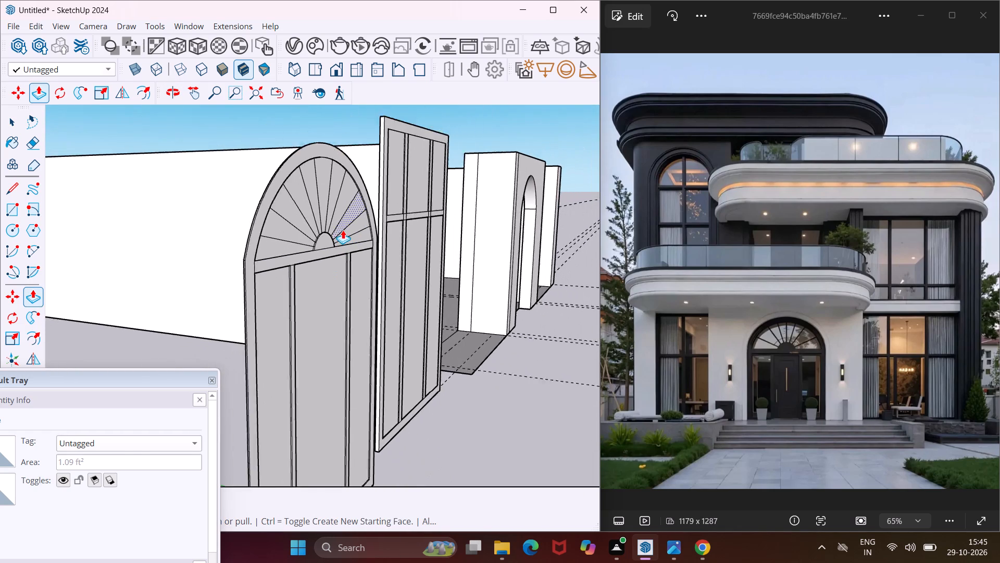
scroll(343, 230, down, 1)
key(Escape)
key(space)
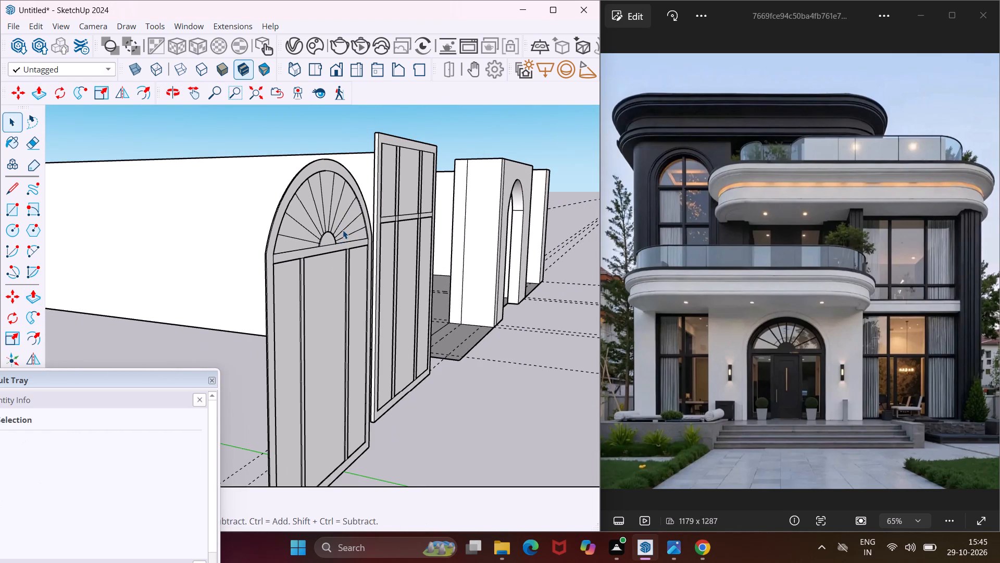
Examine the arched door panel's raised frame and fanlight from the side, back and front.
scroll(306, 167, up, 5)
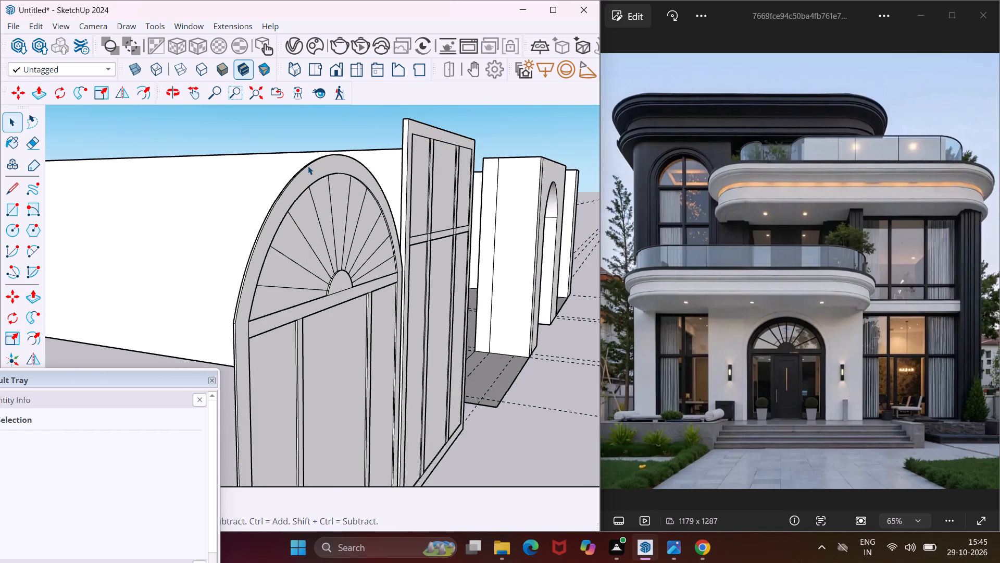
scroll(326, 167, up, 9)
middle_drag(323, 173, 399, 153)
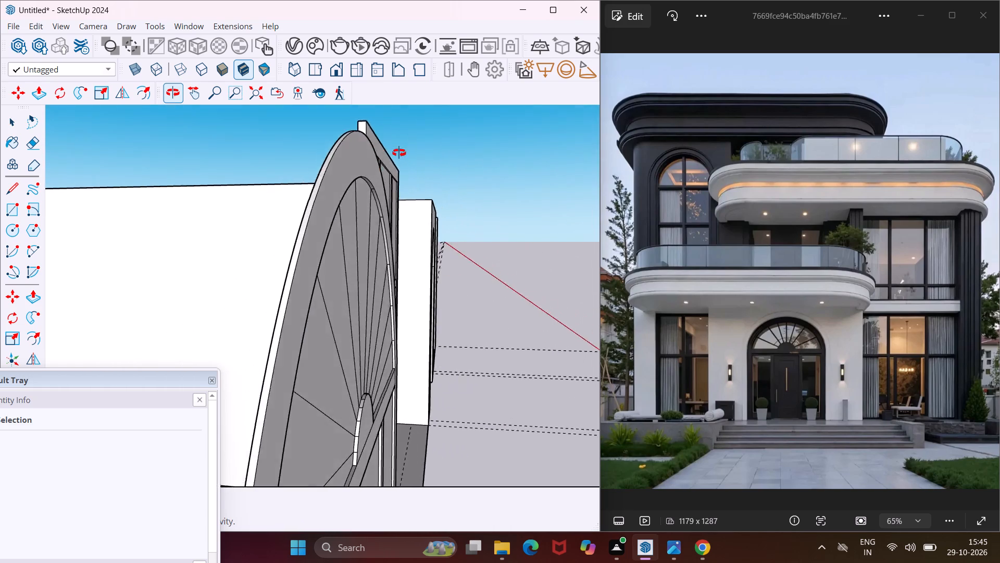
middle_drag(399, 153, 488, 139)
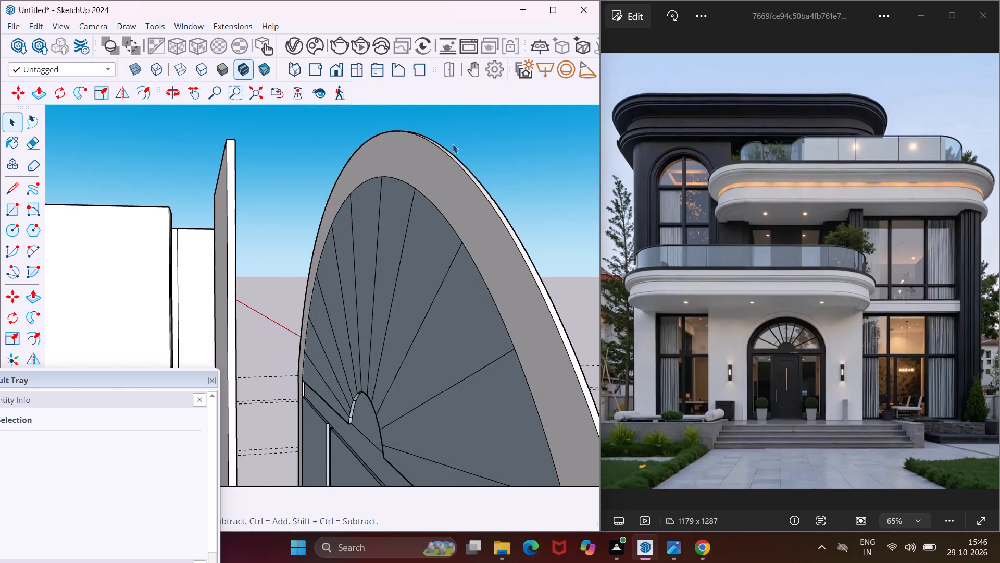
scroll(453, 144, down, 5)
middle_drag(459, 247, 233, 297)
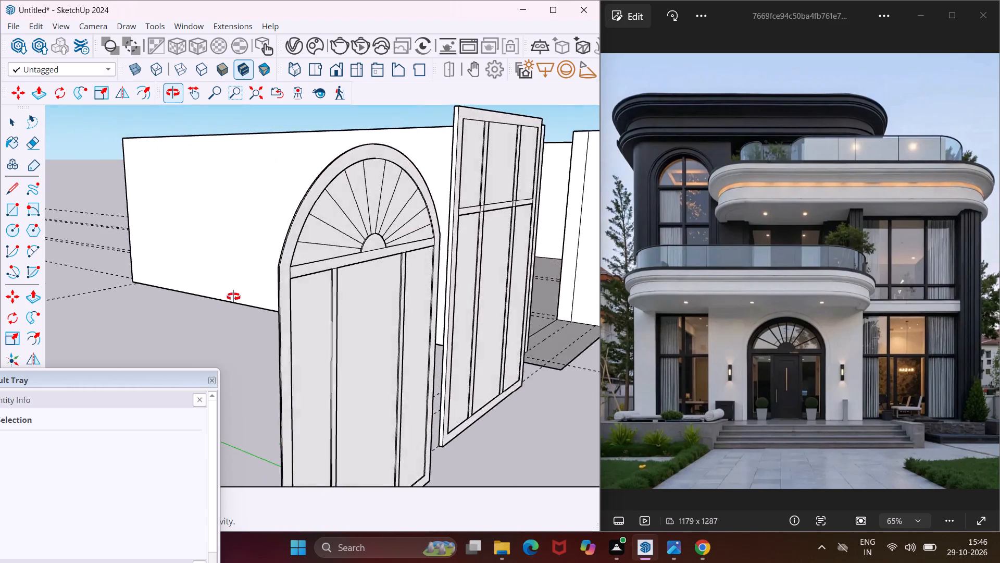
middle_drag(233, 297, 207, 304)
scroll(294, 273, up, 5)
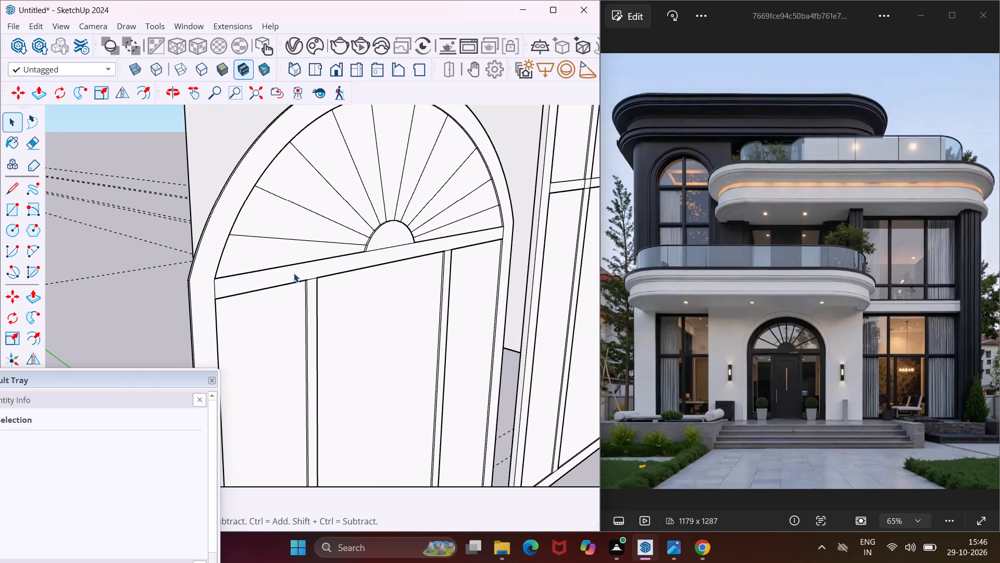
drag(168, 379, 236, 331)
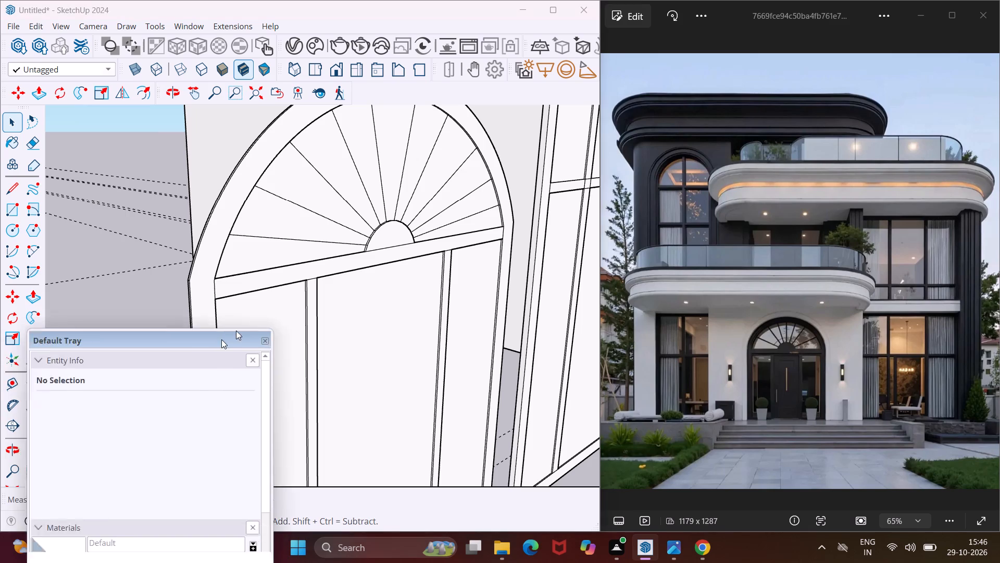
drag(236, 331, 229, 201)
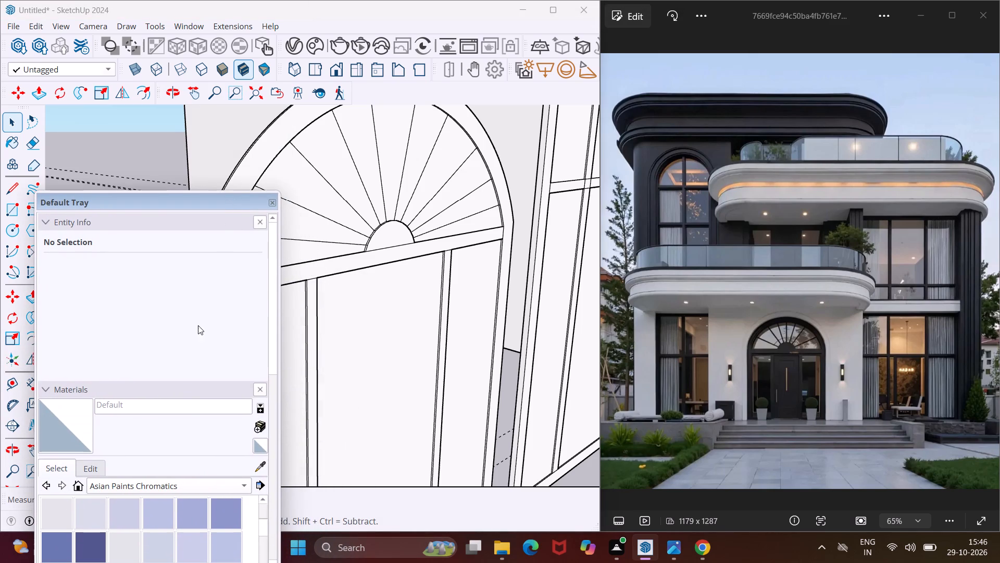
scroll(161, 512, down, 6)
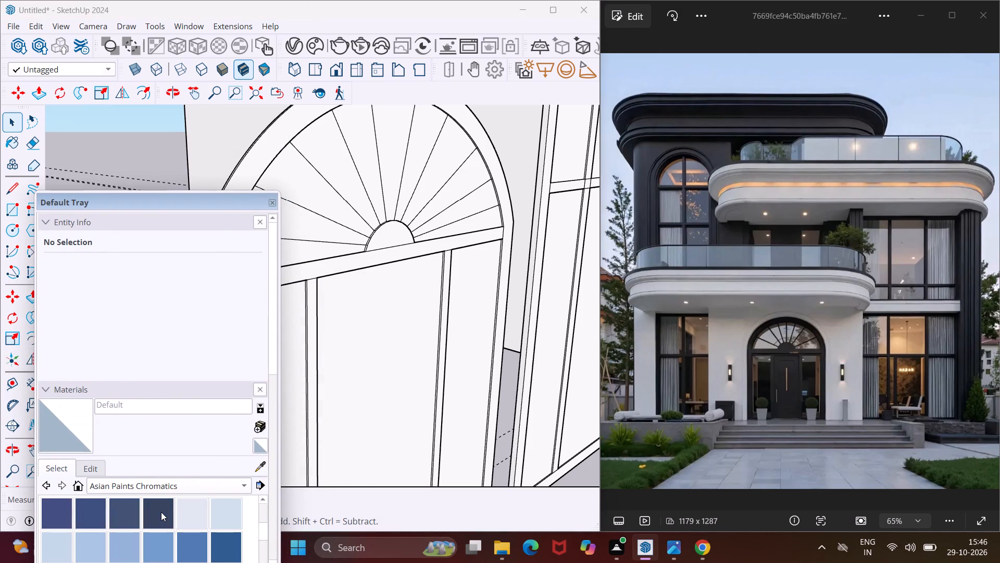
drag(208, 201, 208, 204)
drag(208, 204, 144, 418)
Push/Pull the blank rectangular panel standing beside the building's end wall into a thin slab.
scroll(261, 240, down, 5)
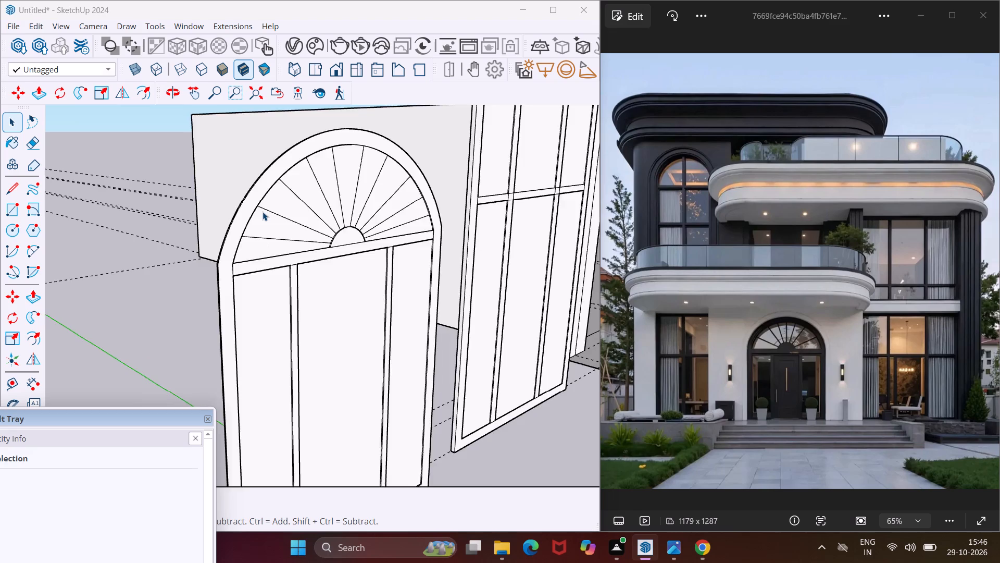
scroll(262, 212, down, 17)
middle_drag(320, 218, 253, 248)
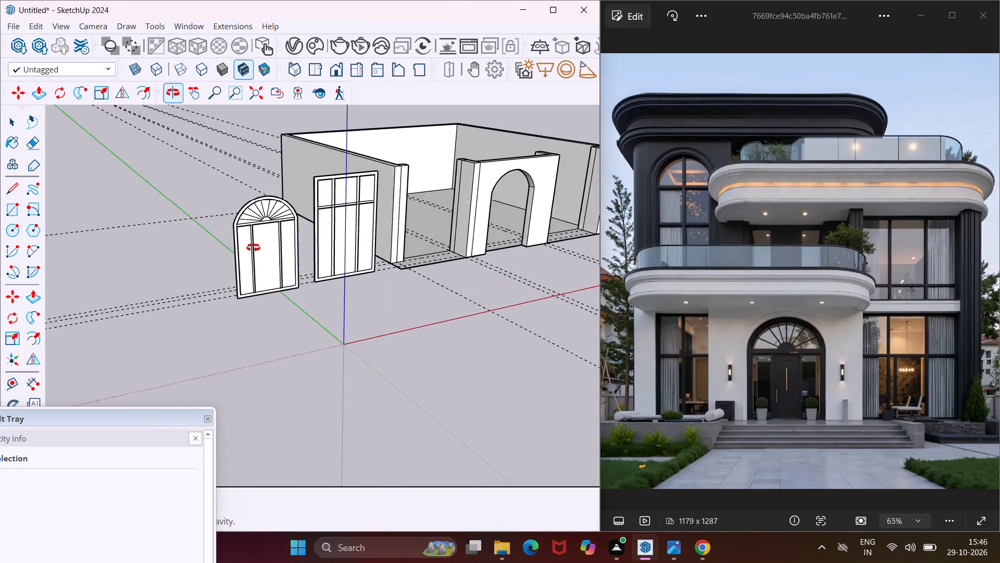
middle_drag(253, 248, 190, 259)
scroll(160, 264, down, 8)
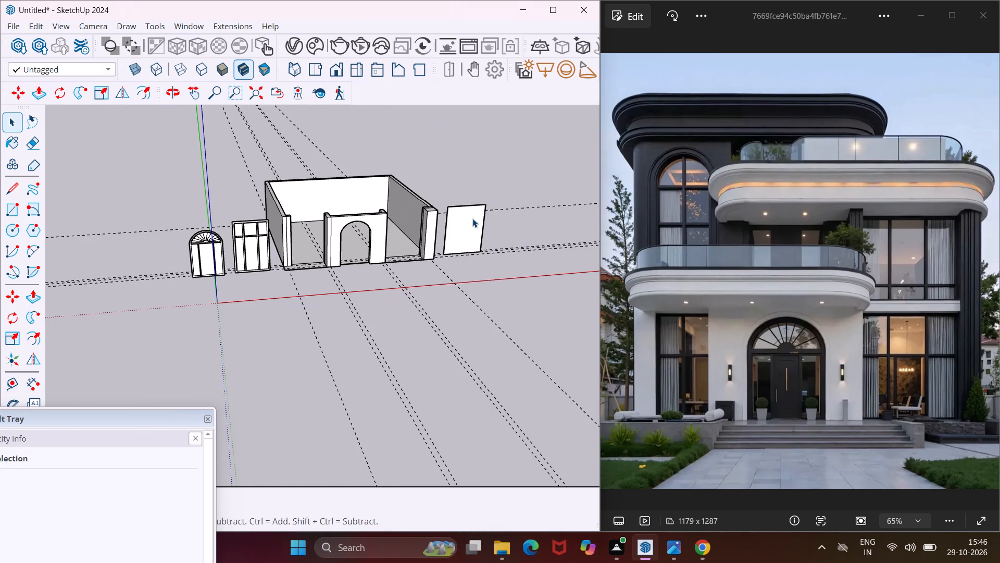
scroll(472, 218, up, 14)
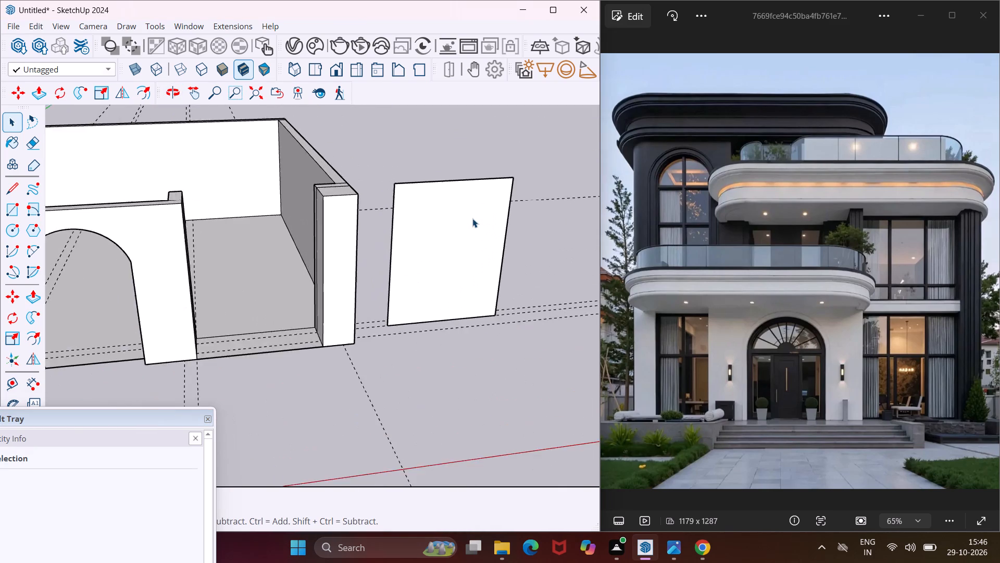
scroll(472, 218, down, 4)
middle_drag(488, 227, 454, 216)
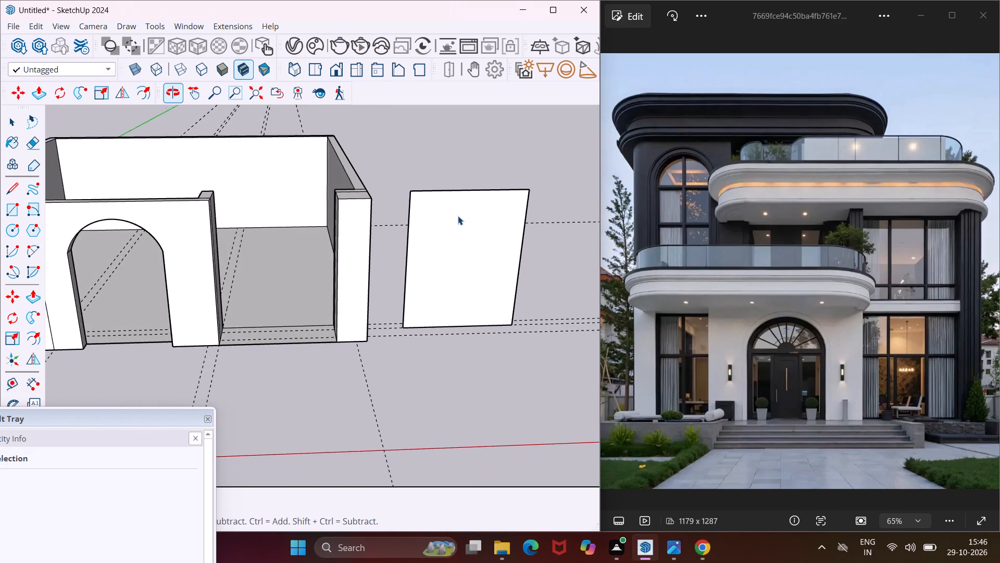
scroll(484, 221, up, 4)
middle_drag(492, 221, 592, 265)
scroll(492, 221, up, 5)
click(471, 216)
key(p)
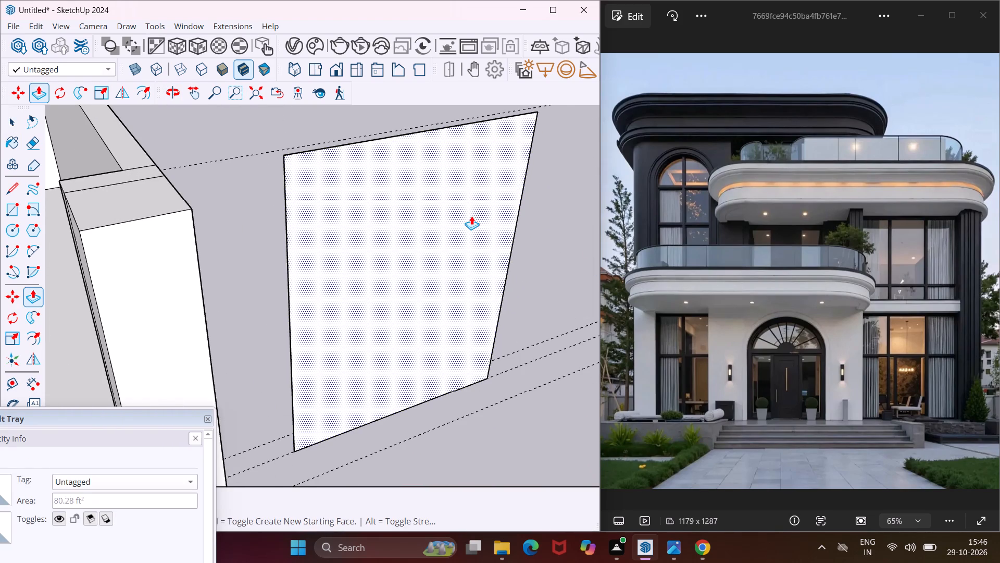
click(471, 216)
click(472, 217)
key(Escape)
key(space)
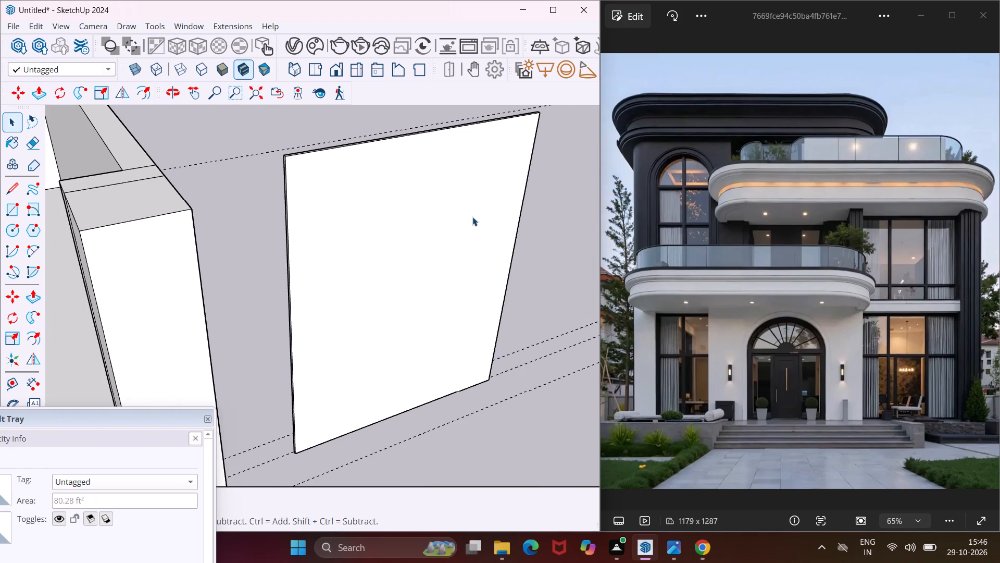
Offset the rectangular panel's front face edges slightly inward to form a narrow frame border.
middle_drag(472, 217, 387, 198)
scroll(387, 198, up, 2)
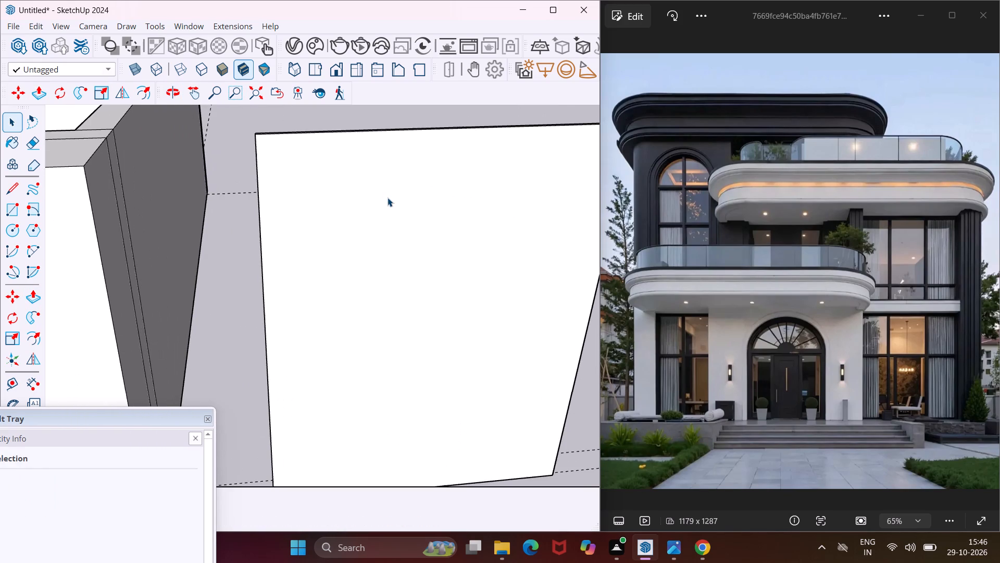
click(387, 198)
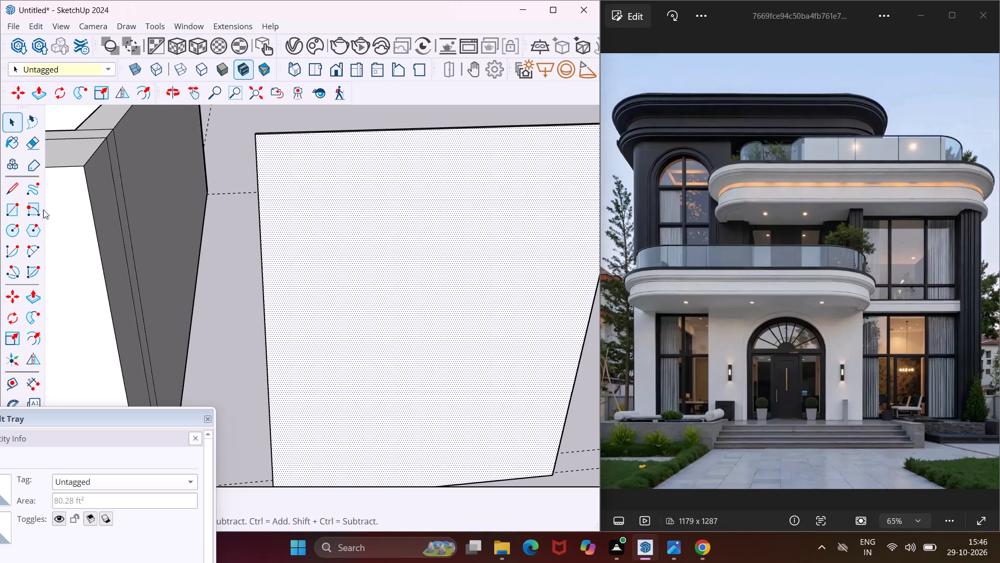
click(41, 337)
scroll(274, 272, up, 3)
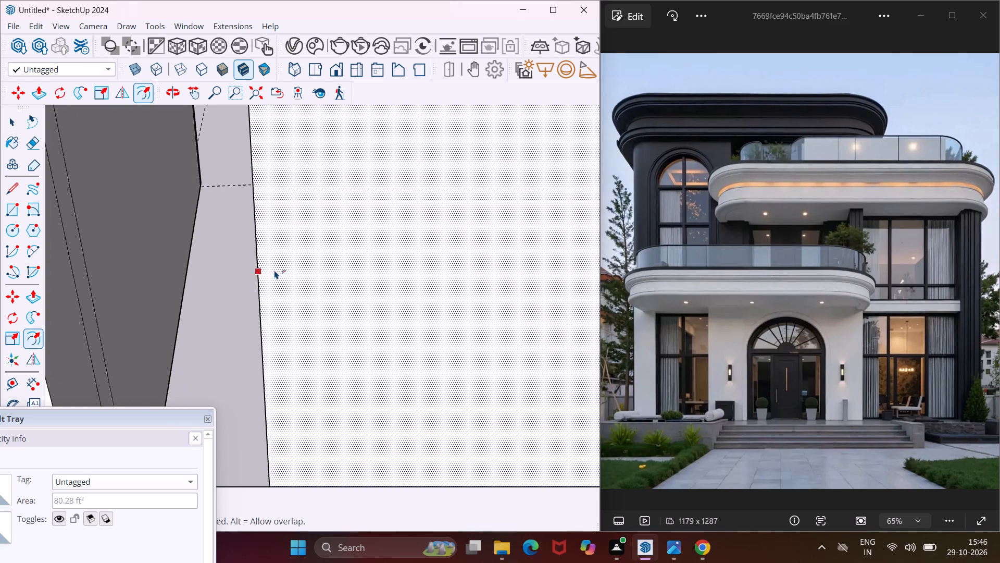
click(274, 270)
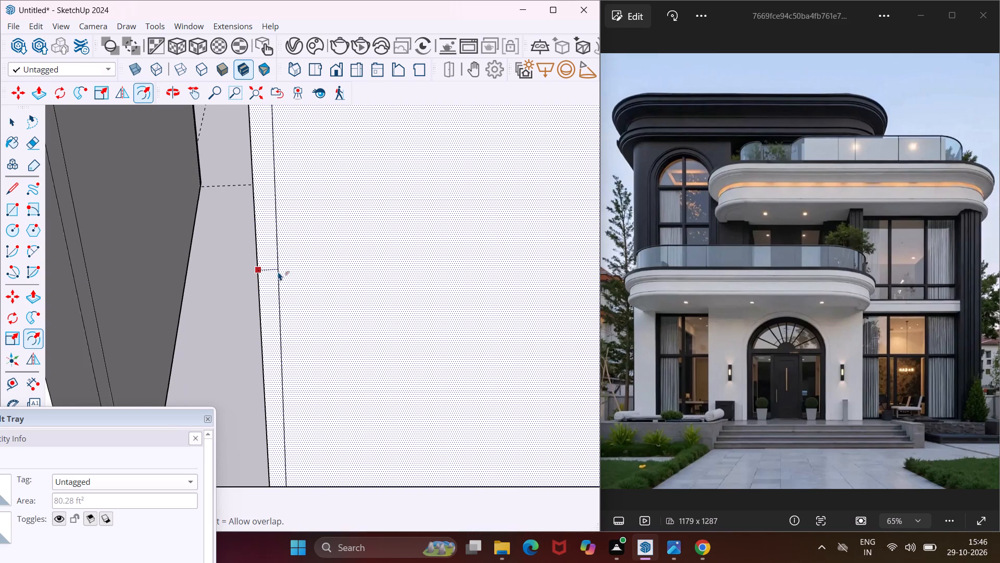
click(281, 274)
key(Escape)
key(space)
scroll(251, 246, down, 6)
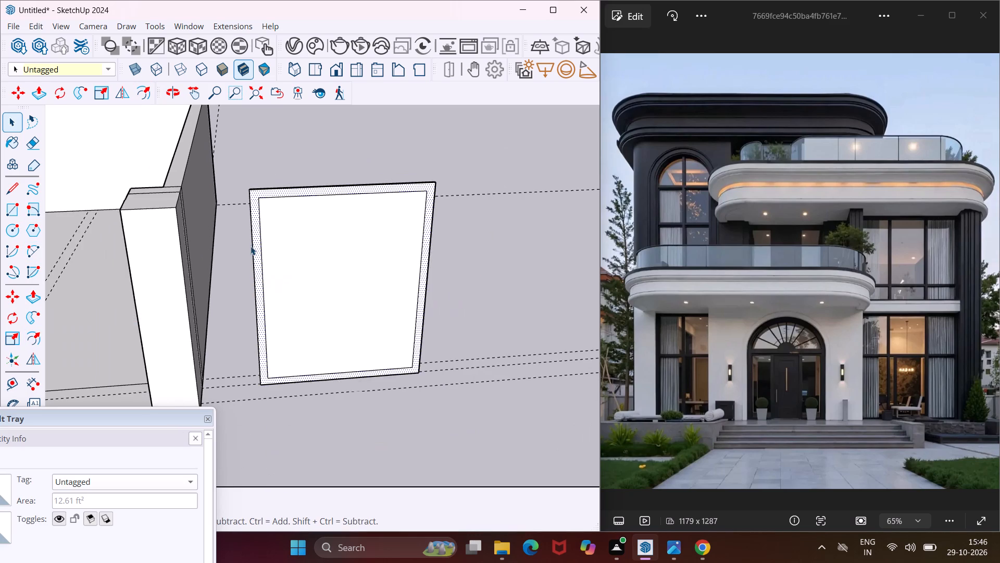
Draw two narrow vertical mullion rectangles from the frame's upper inner edge to its lower one, dividing the panel into three bays.
click(20, 212)
scroll(292, 199, up, 4)
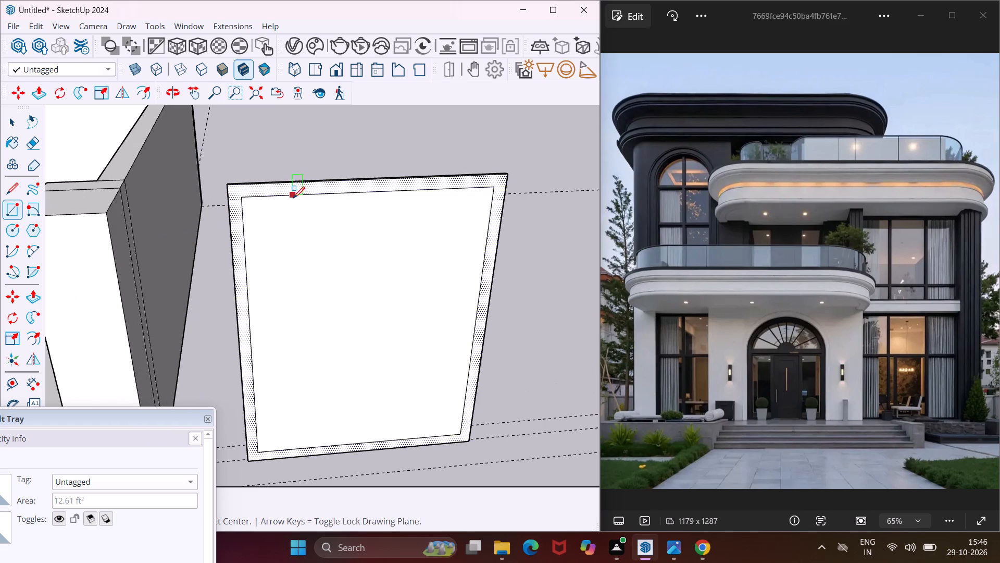
click(310, 195)
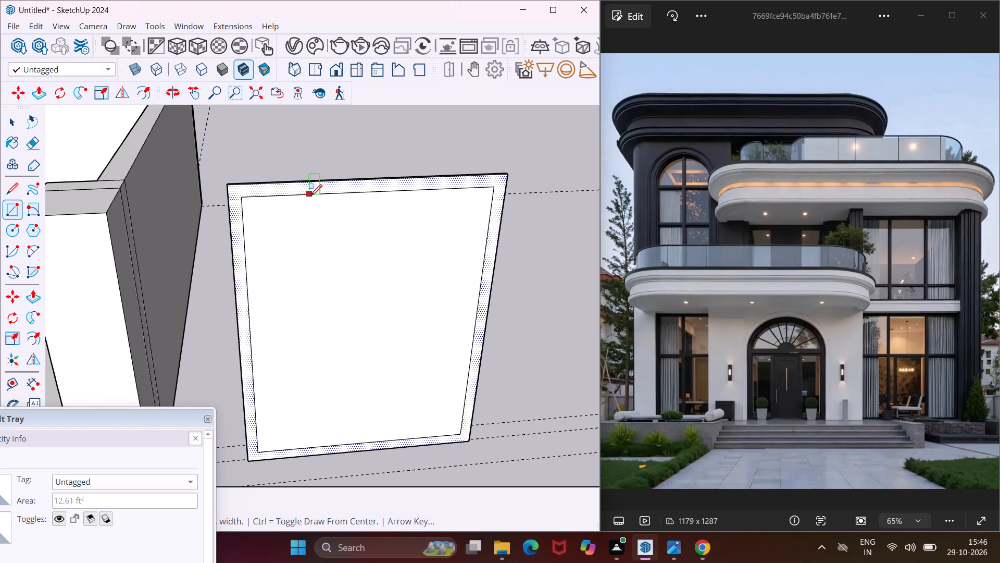
scroll(321, 447, up, 3)
click(321, 447)
scroll(327, 406, down, 4)
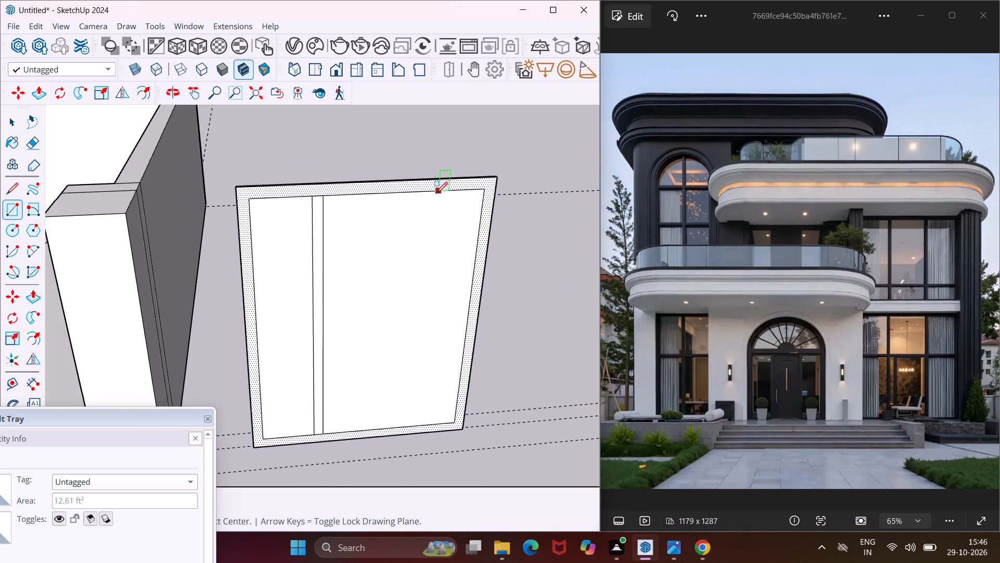
click(431, 193)
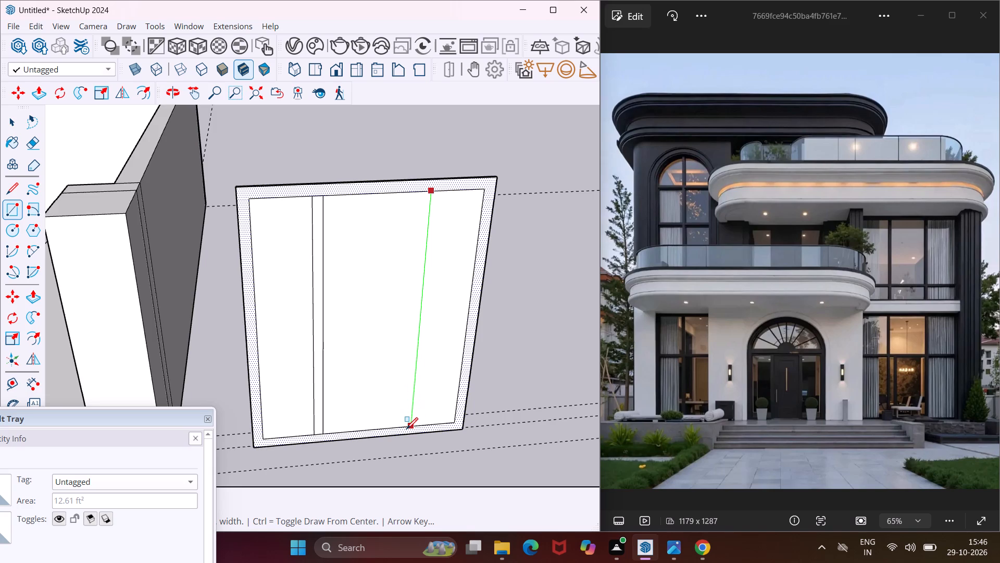
scroll(406, 429, up, 3)
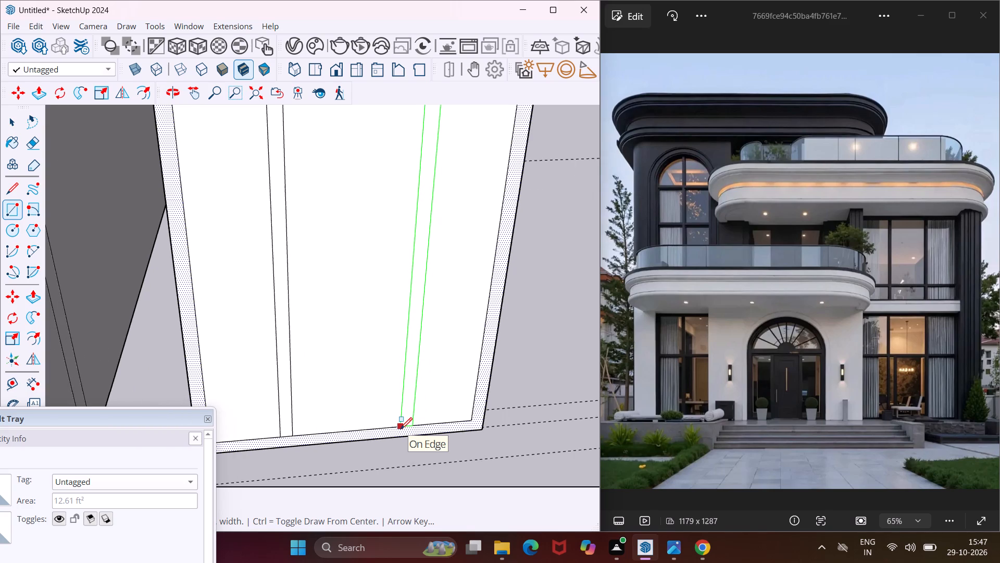
click(401, 429)
scroll(342, 386, down, 4)
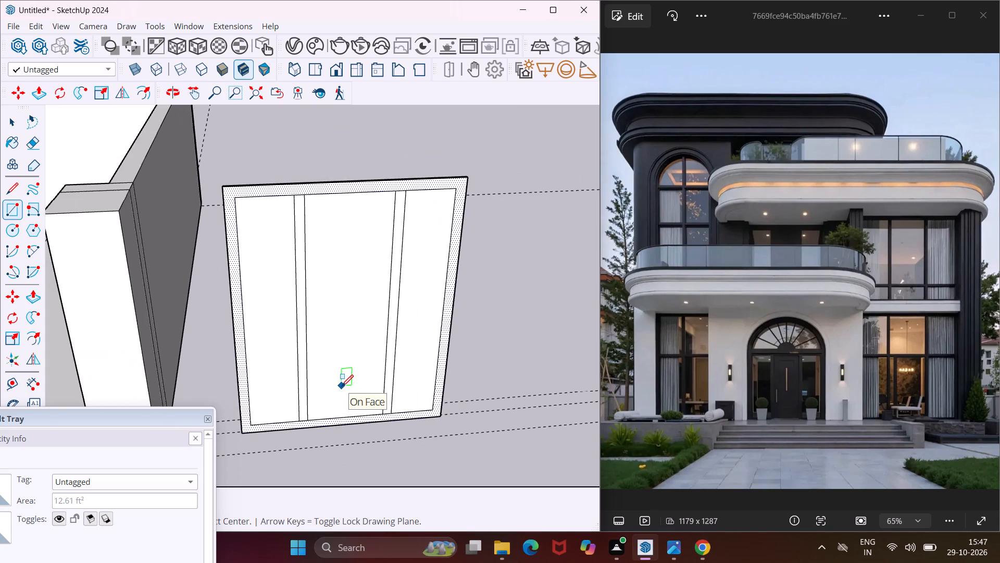
Draw a narrow horizontal transom rectangle across the panel's upper part, spanning between the frame's inner side edges.
click(240, 263)
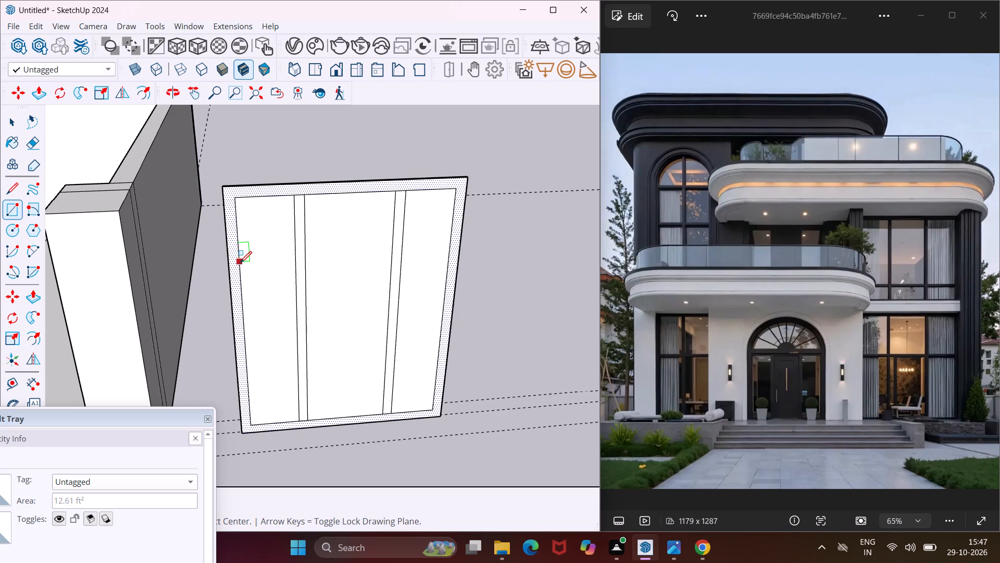
click(447, 260)
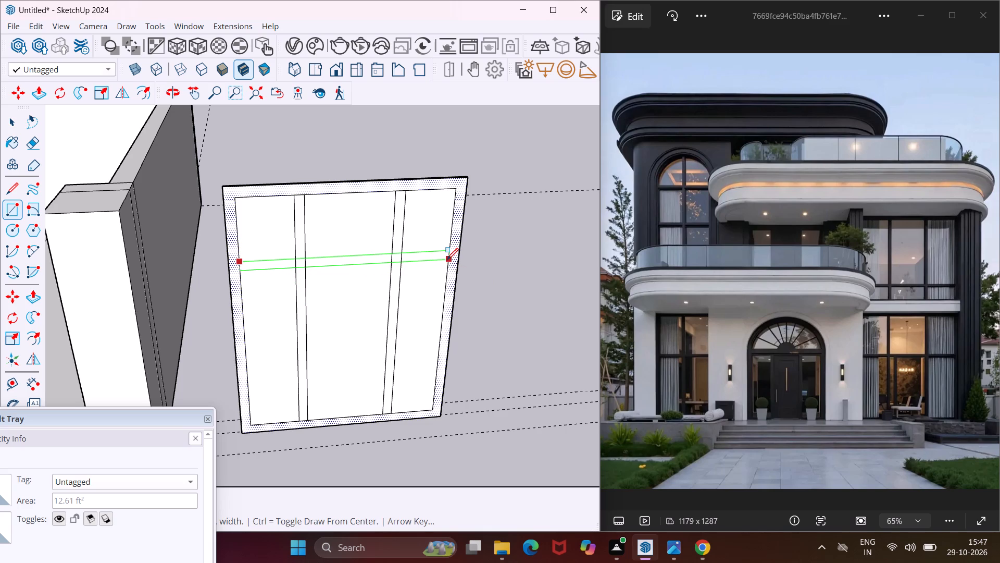
key(Escape)
key(space)
Push/Pull the rectangular panel's outer frame border slightly outward from the inner panes.
scroll(458, 190, up, 3)
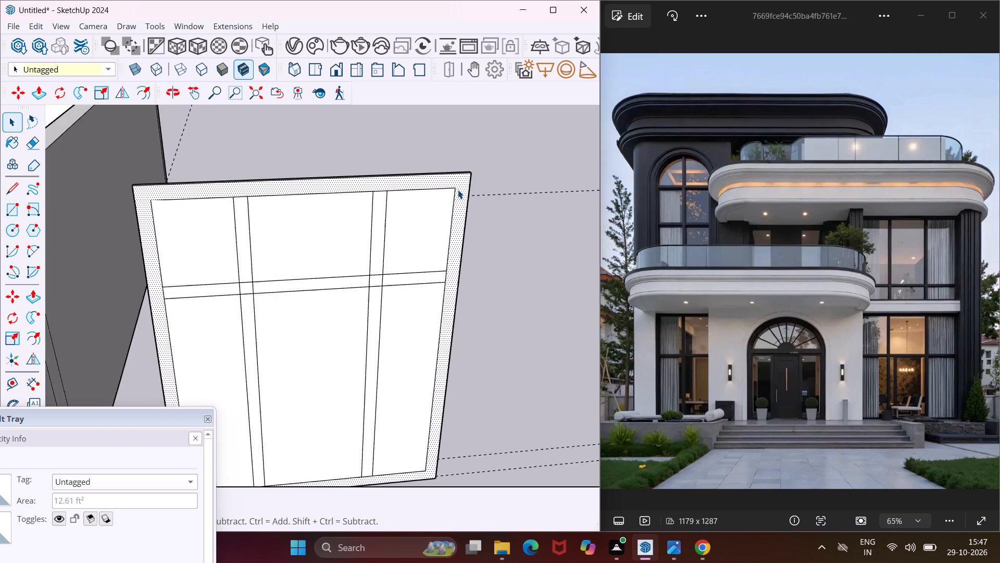
scroll(458, 190, up, 2)
middle_drag(454, 191, 198, 265)
scroll(454, 191, up, 1)
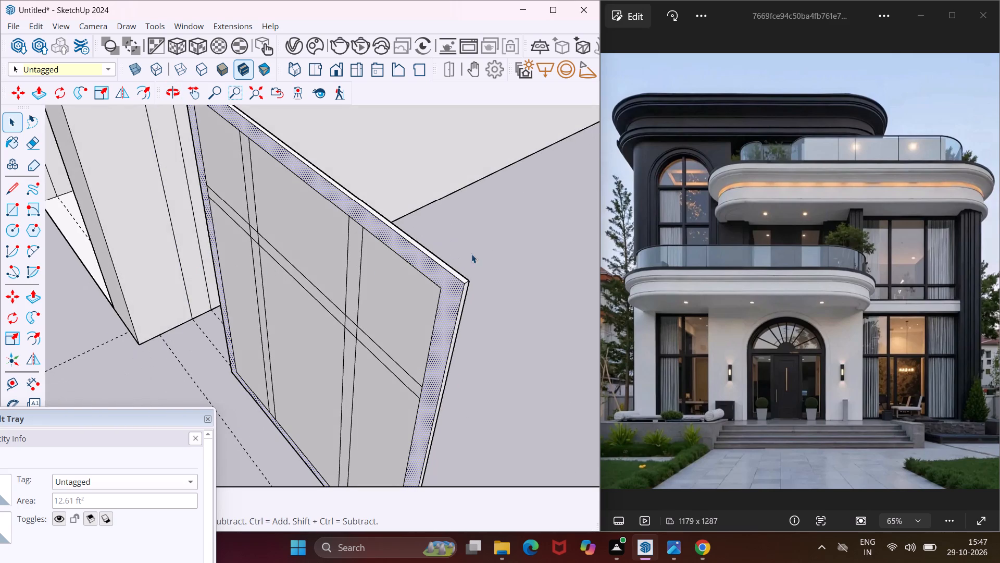
click(452, 286)
key(p)
click(452, 286)
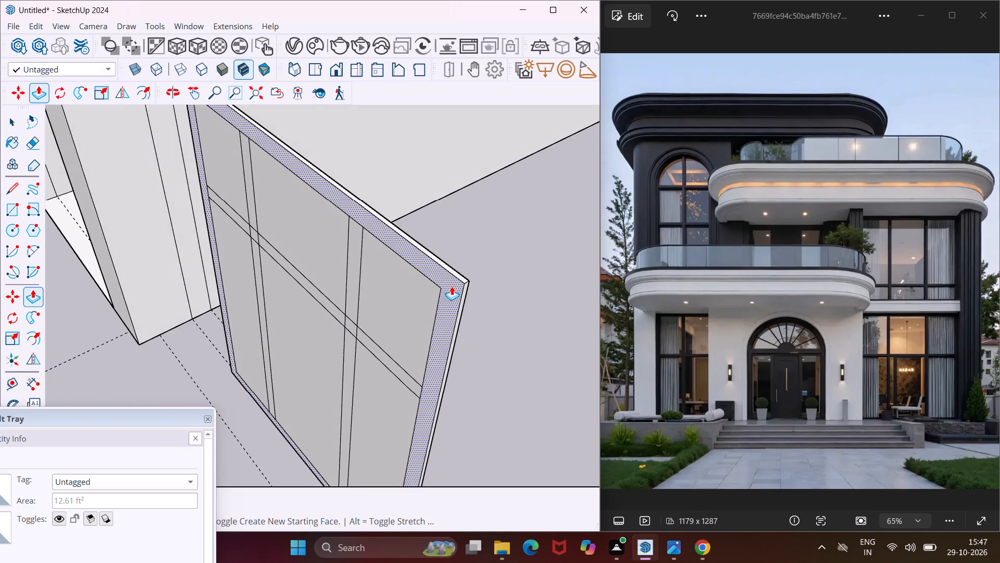
click(446, 288)
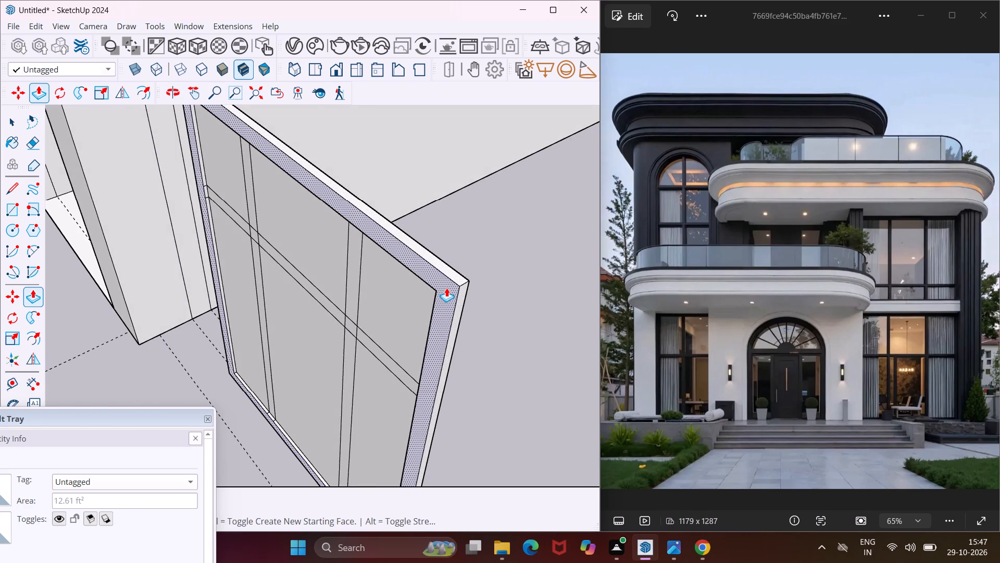
key(Escape)
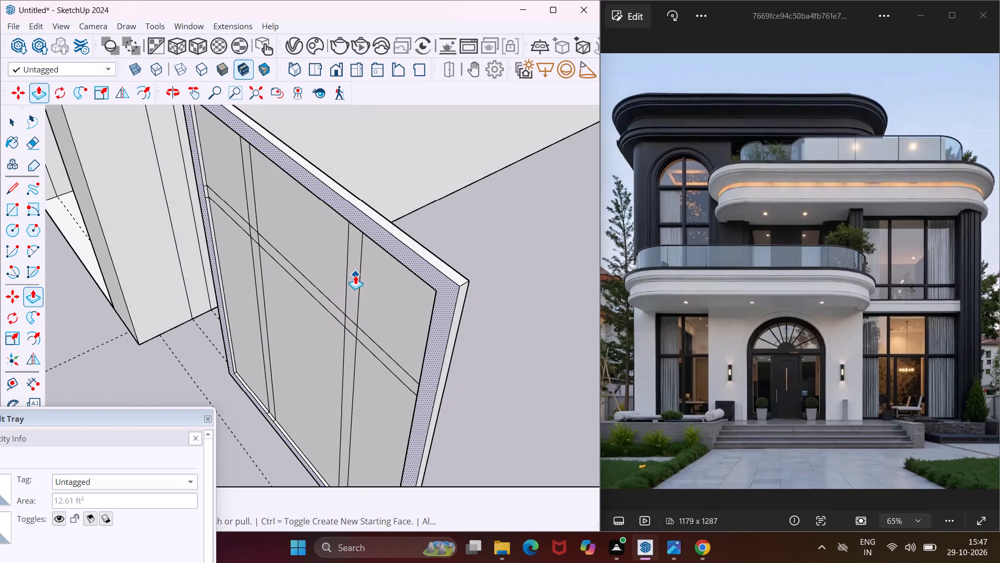
Push/Pull the panel's right mullion and the transom's middle and right segments outward by the same distance as the frame.
scroll(358, 266, up, 3)
double_click(355, 264)
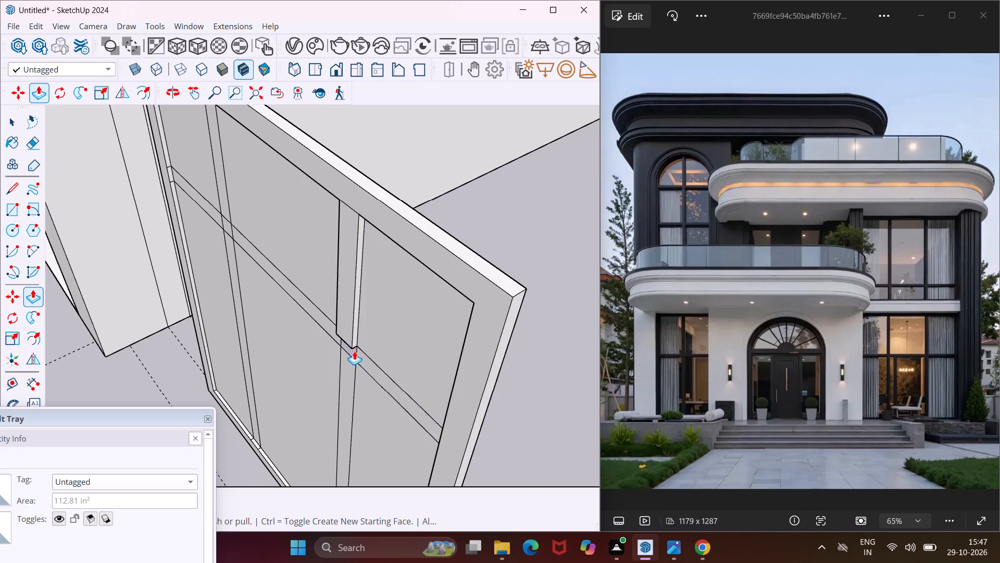
scroll(353, 348, up, 3)
double_click(350, 353)
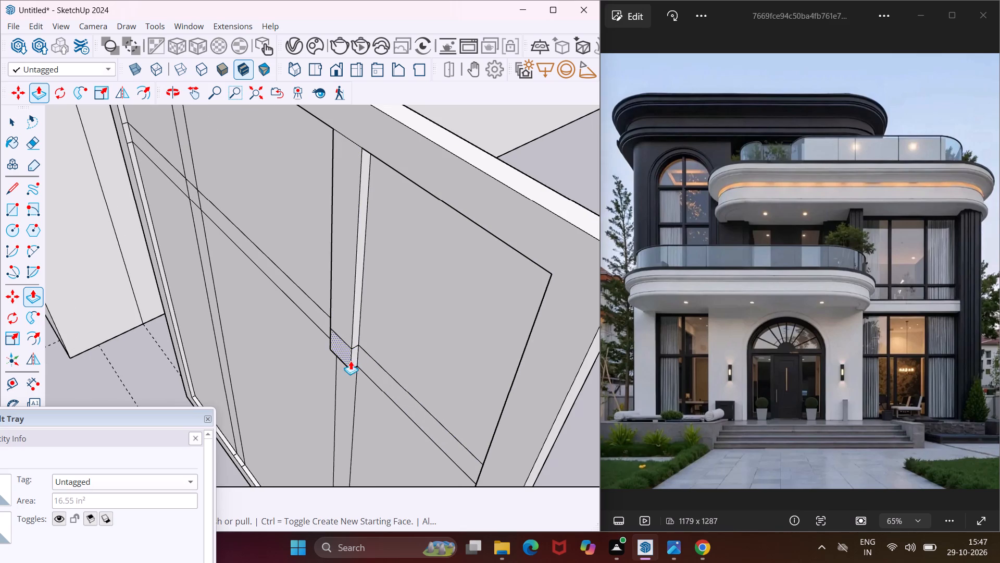
double_click(351, 371)
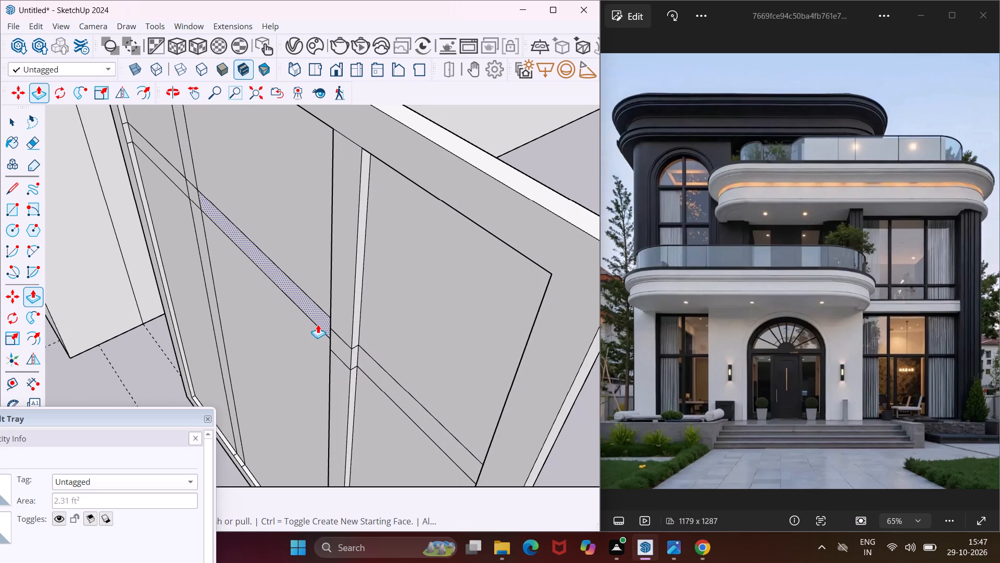
double_click(318, 324)
click(369, 363)
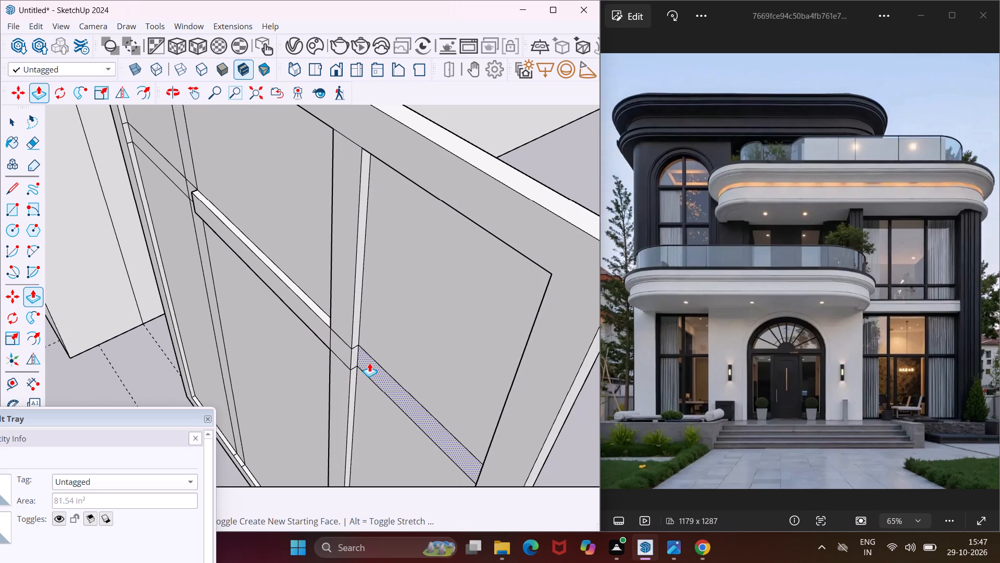
double_click(369, 363)
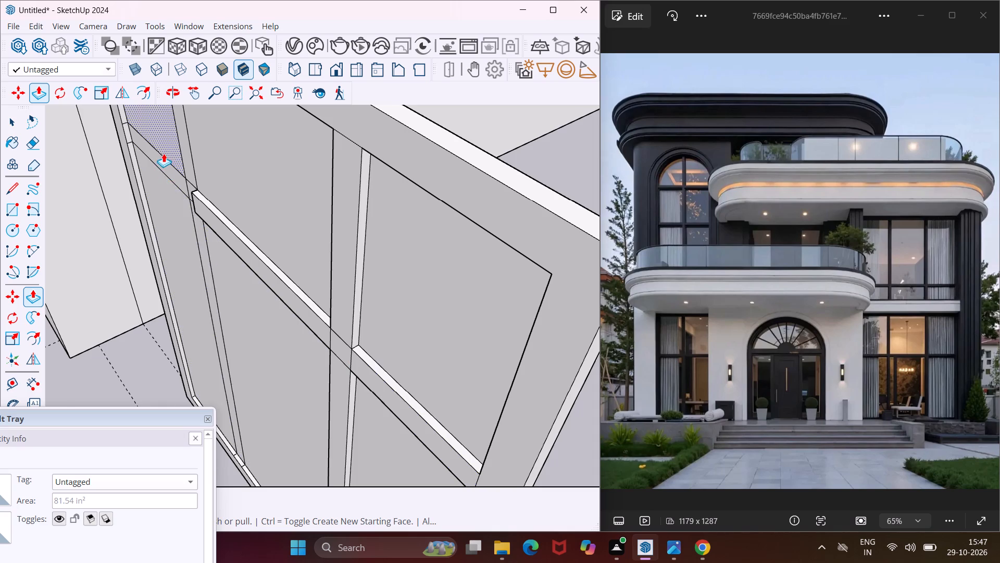
Push/Pull the transom's left segment and the left mullion, including their crossing, outward by the same distance as the frame.
scroll(162, 153, up, 8)
double_click(161, 171)
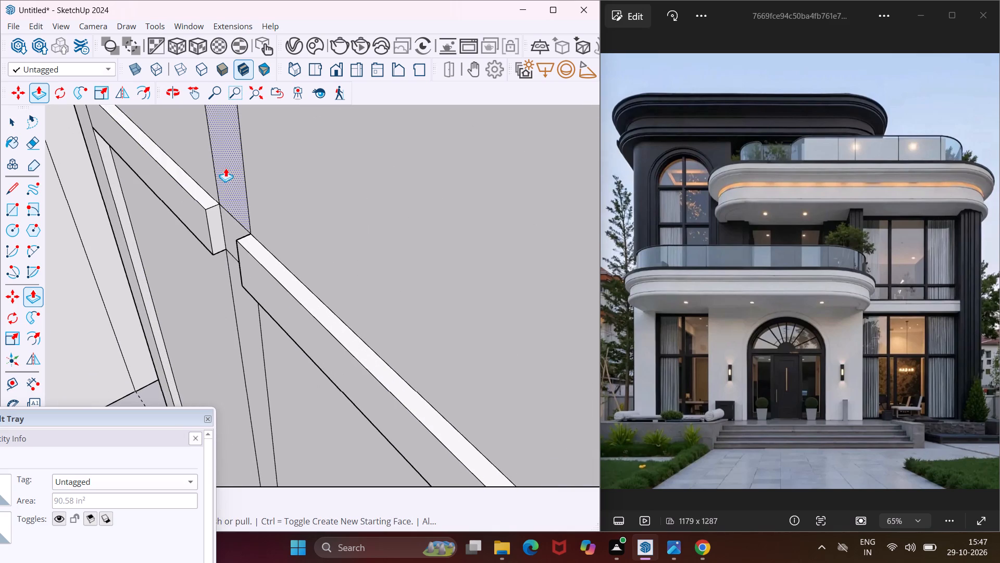
double_click(226, 168)
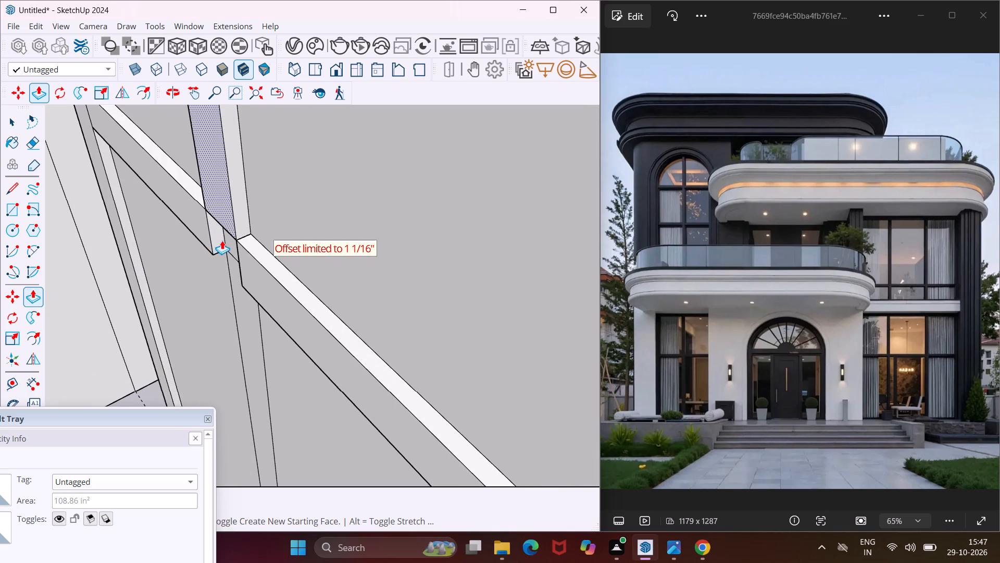
click(242, 251)
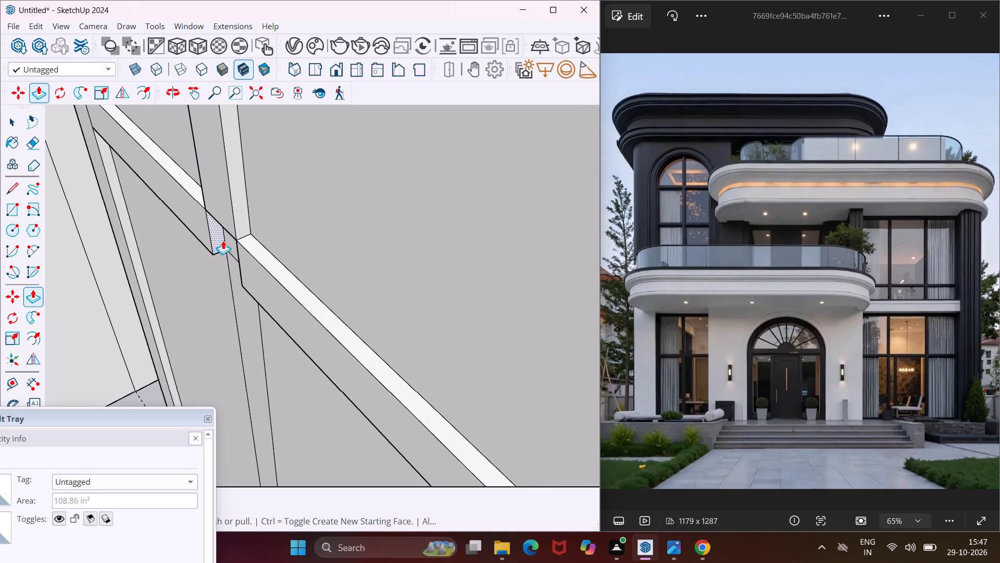
double_click(228, 240)
click(256, 275)
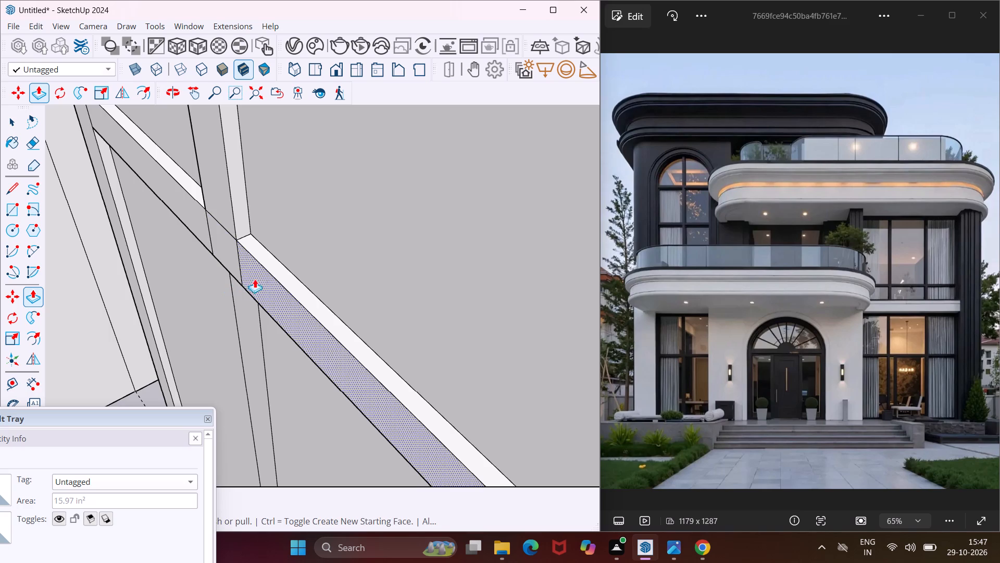
double_click(235, 305)
scroll(248, 246, down, 4)
middle_drag(248, 247, 254, 246)
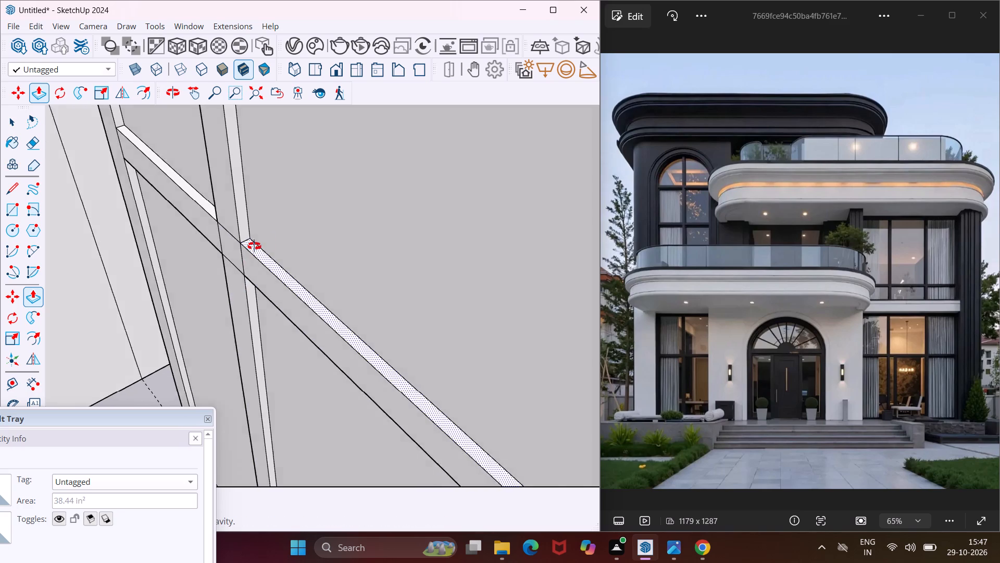
middle_drag(254, 246, 383, 175)
scroll(369, 169, down, 19)
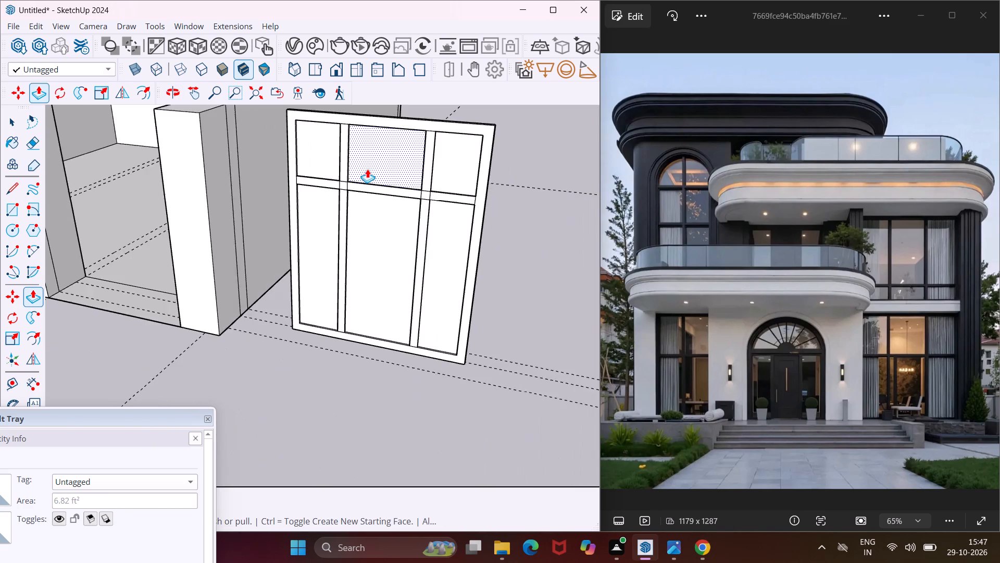
scroll(367, 169, down, 5)
key(Escape)
key(space)
Search the downloaded Chaos Cosmos assets for curtain and import Curtains 004.
middle_drag(229, 214, 265, 218)
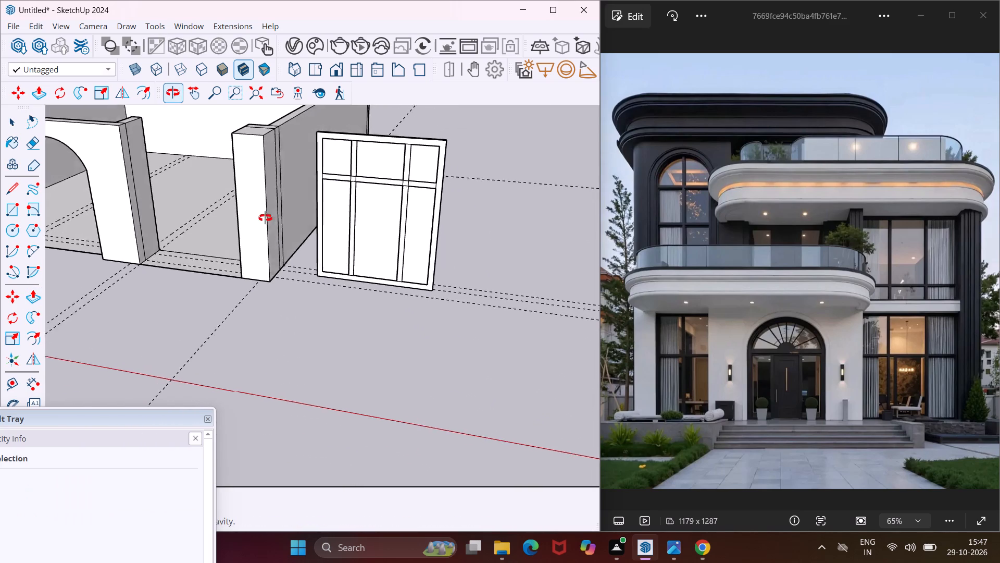
middle_drag(265, 218, 362, 213)
scroll(354, 221, down, 6)
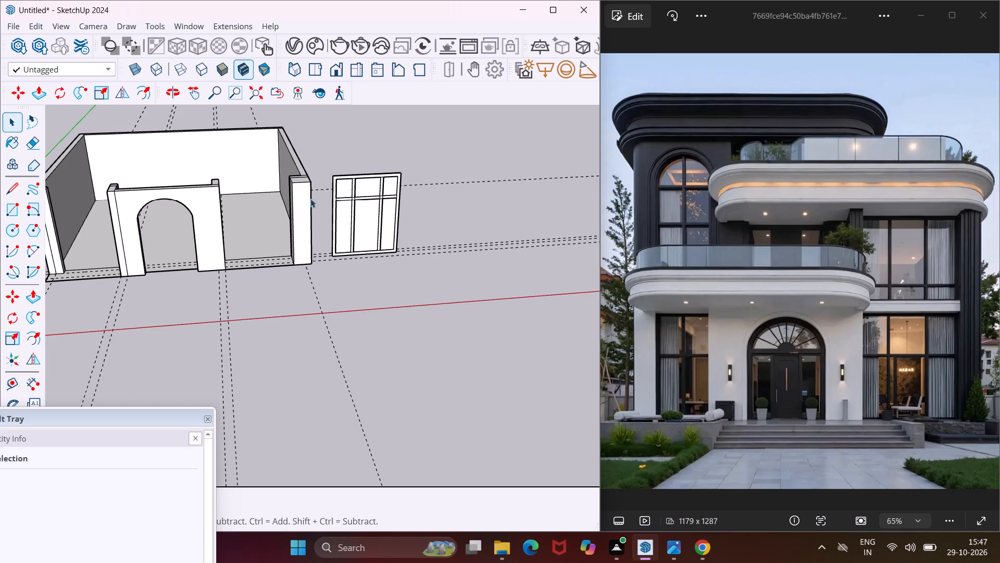
click(315, 41)
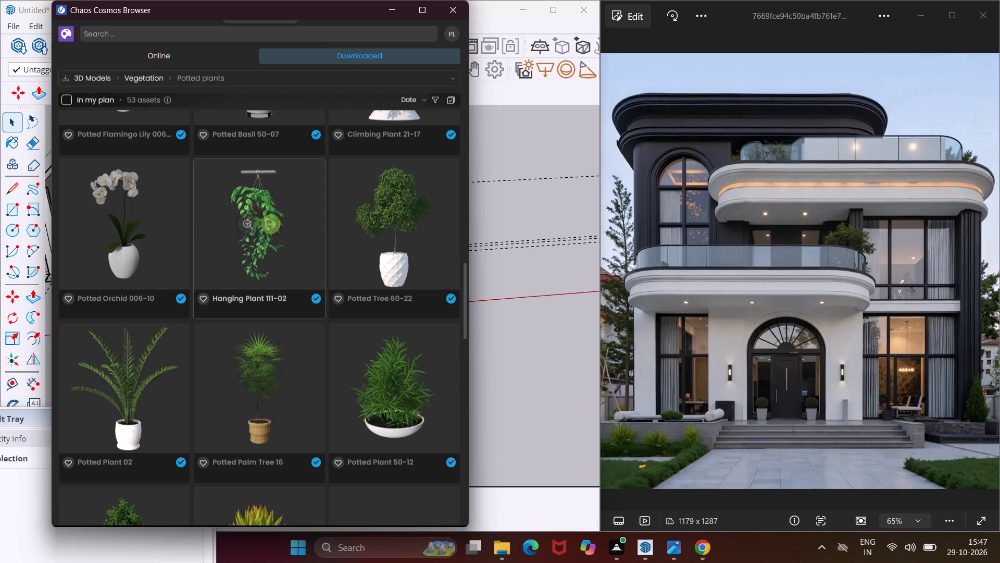
click(249, 34)
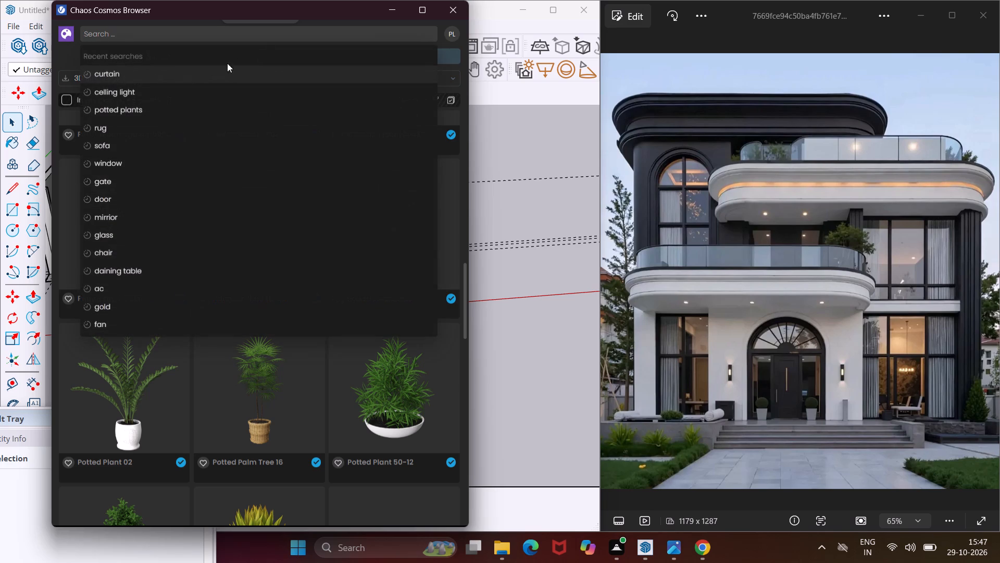
click(199, 70)
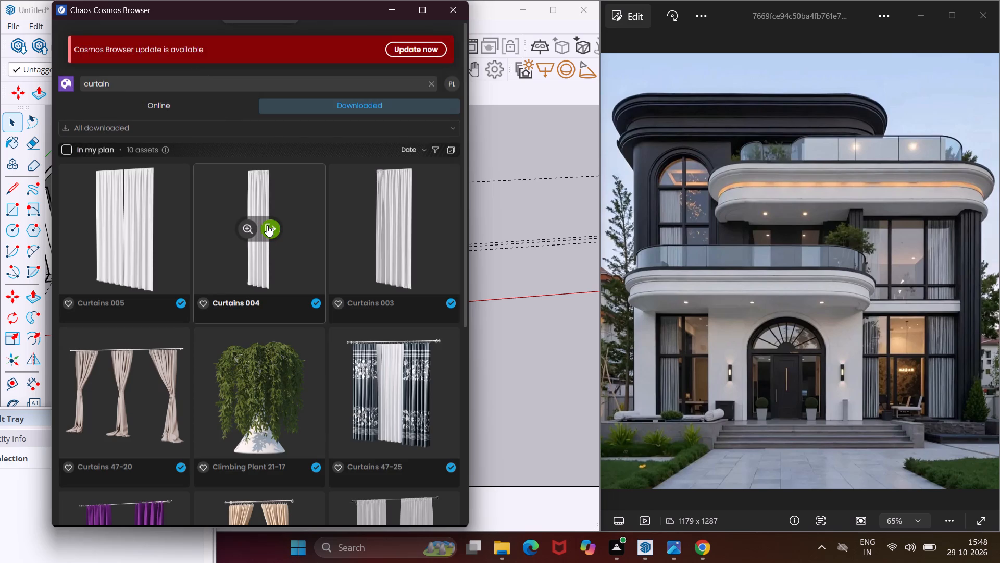
click(267, 225)
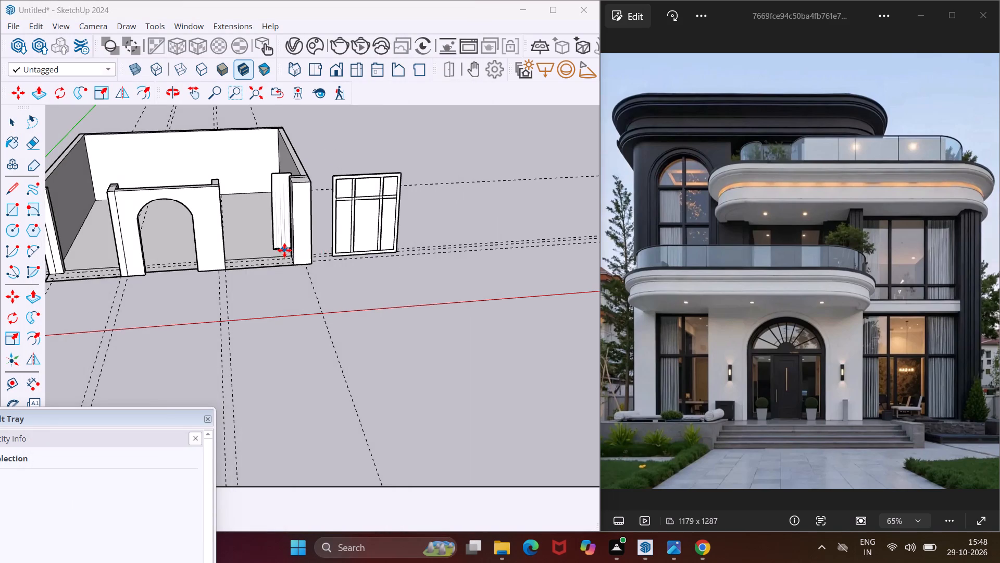
Place two curtains just inside the window opening right of the arched entrance, one against each side wall.
scroll(284, 250, up, 4)
middle_drag(288, 254, 386, 279)
scroll(208, 253, up, 2)
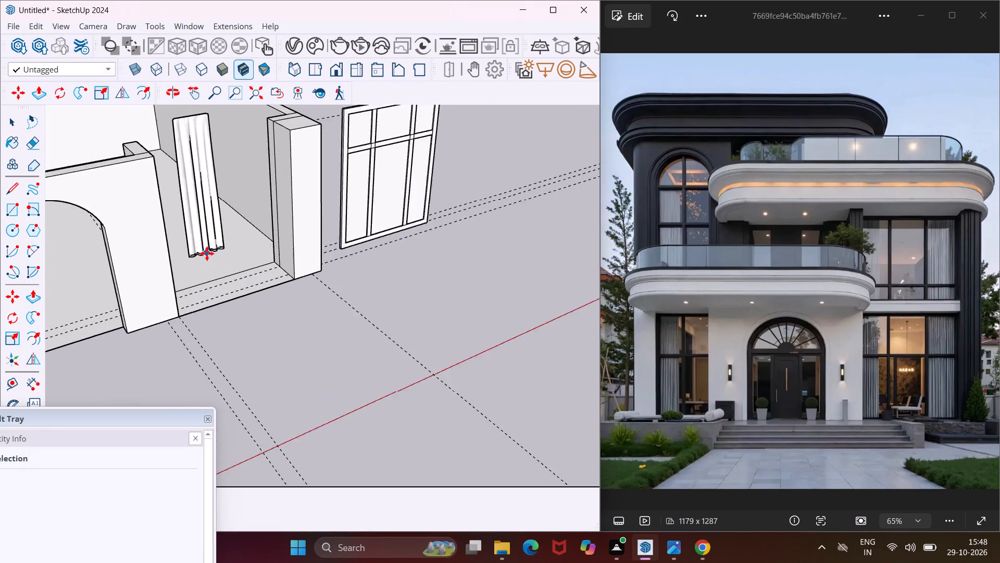
scroll(207, 253, up, 5)
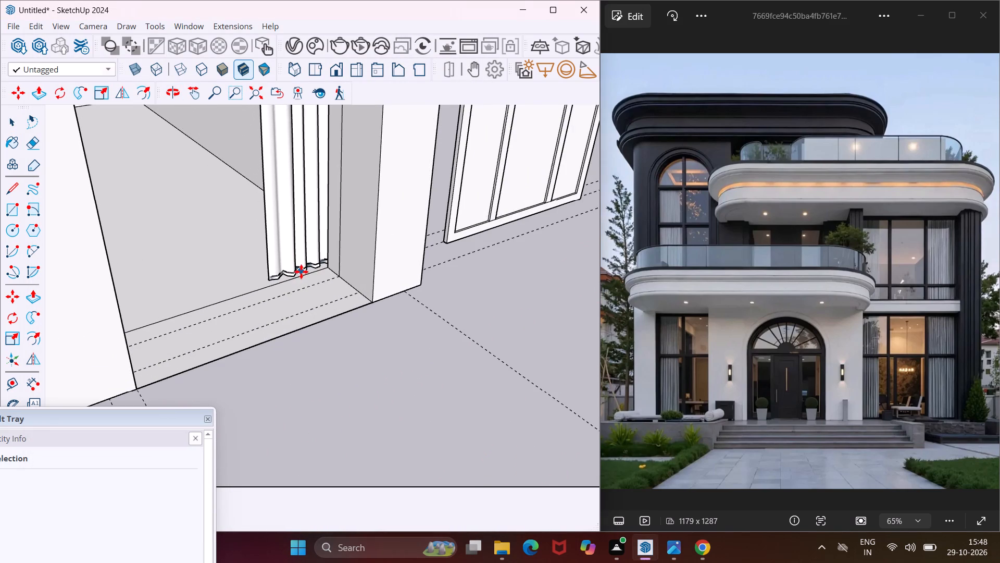
click(304, 273)
middle_drag(261, 278, 98, 316)
scroll(121, 268, up, 6)
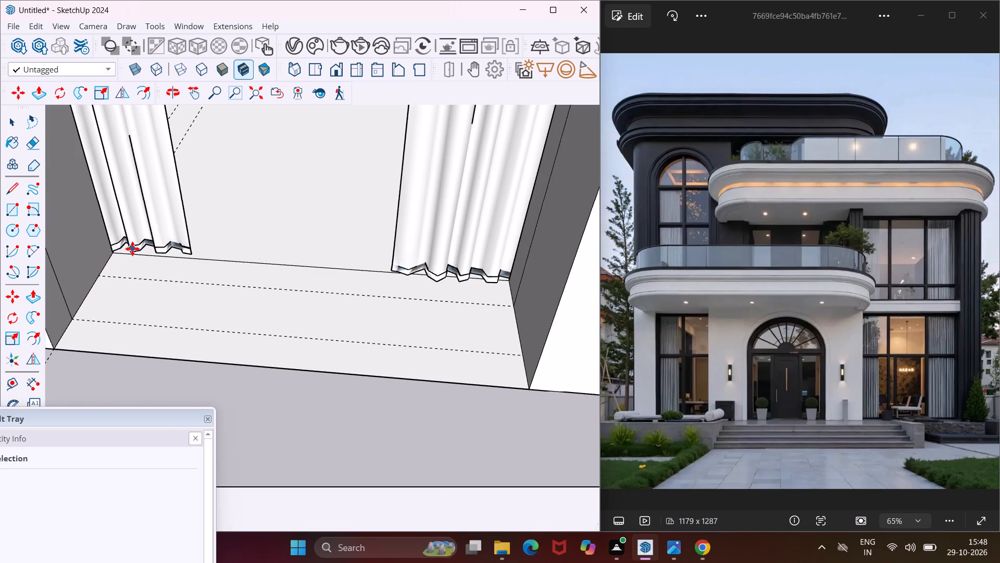
click(133, 249)
Place two curtains just inside the window opening left of the arched entrance, one against each side wall.
scroll(172, 225, down, 6)
middle_drag(180, 230, 297, 258)
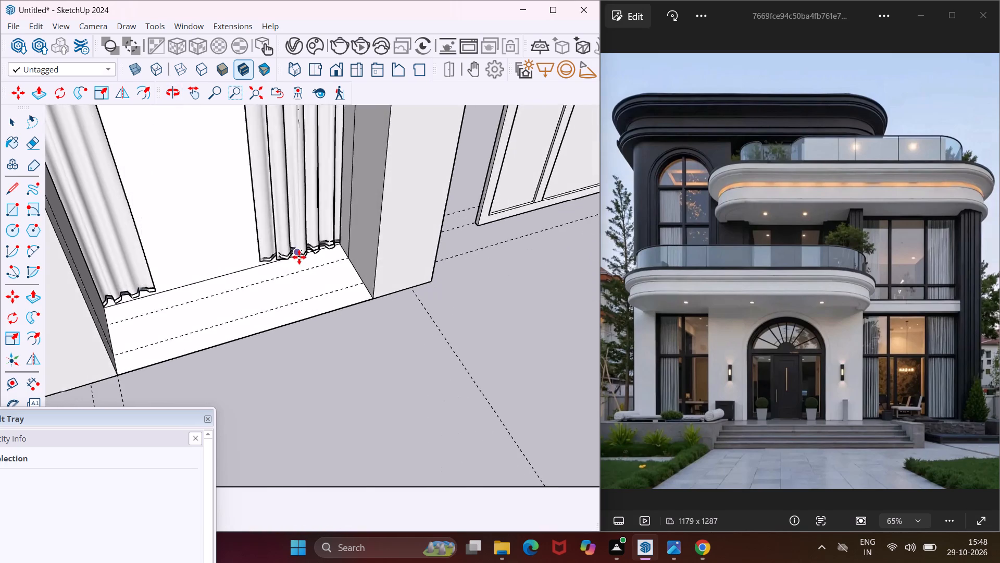
scroll(305, 231, down, 17)
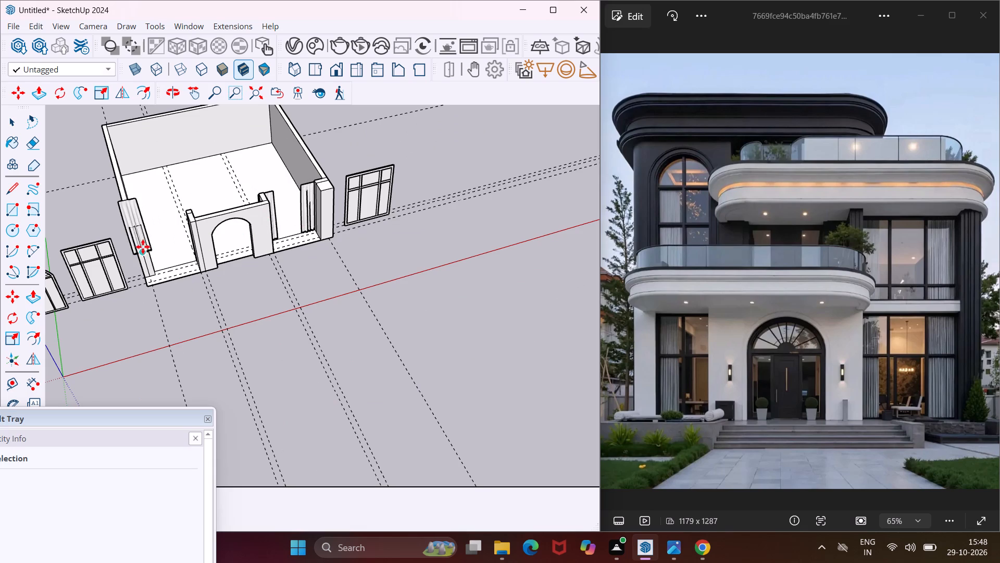
scroll(149, 248, up, 15)
scroll(174, 311, up, 4)
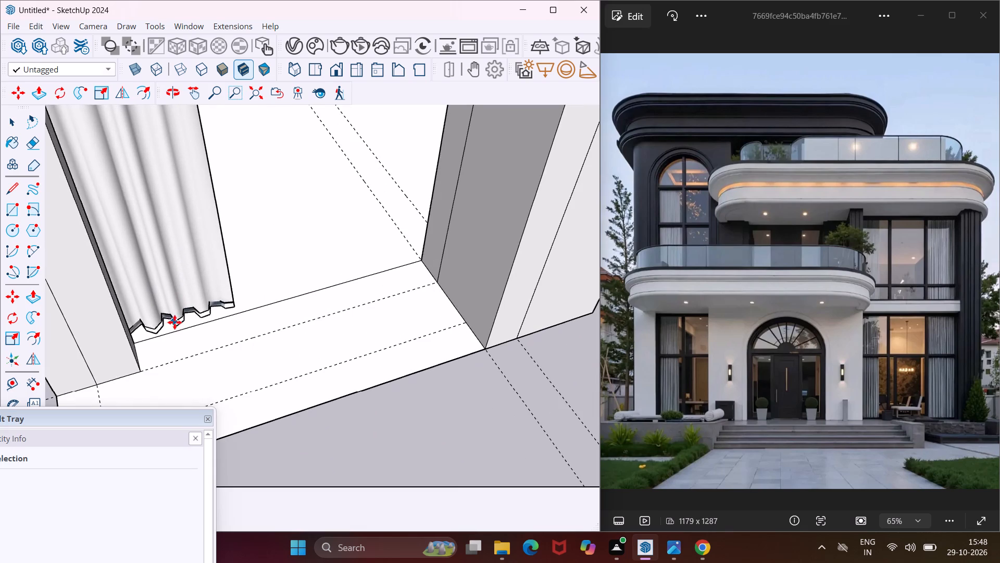
click(180, 328)
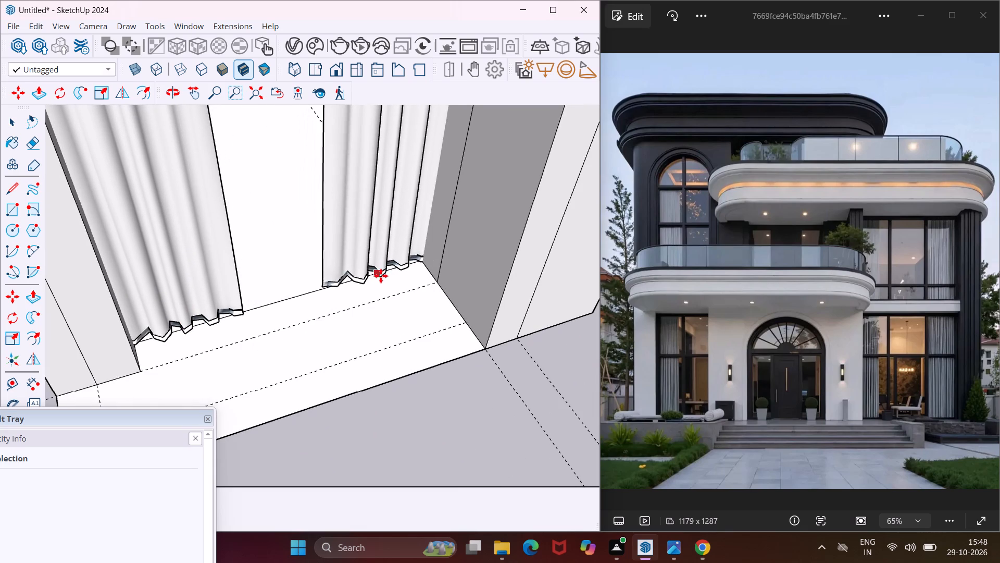
click(385, 274)
Place two curtains side by side in the arched entrance opening, one near each jamb, and end the placement.
scroll(230, 258, down, 8)
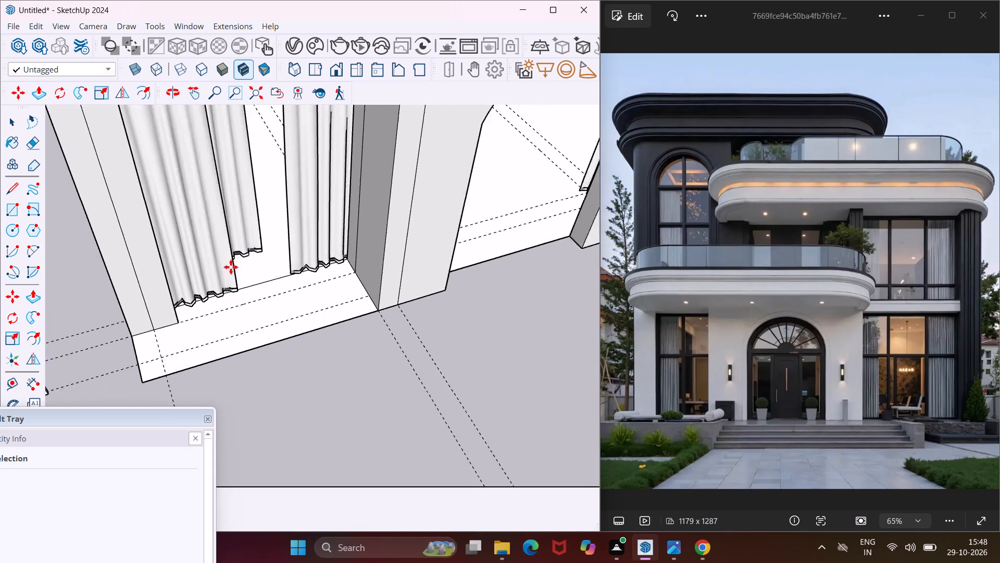
scroll(231, 267, down, 1)
scroll(432, 265, up, 10)
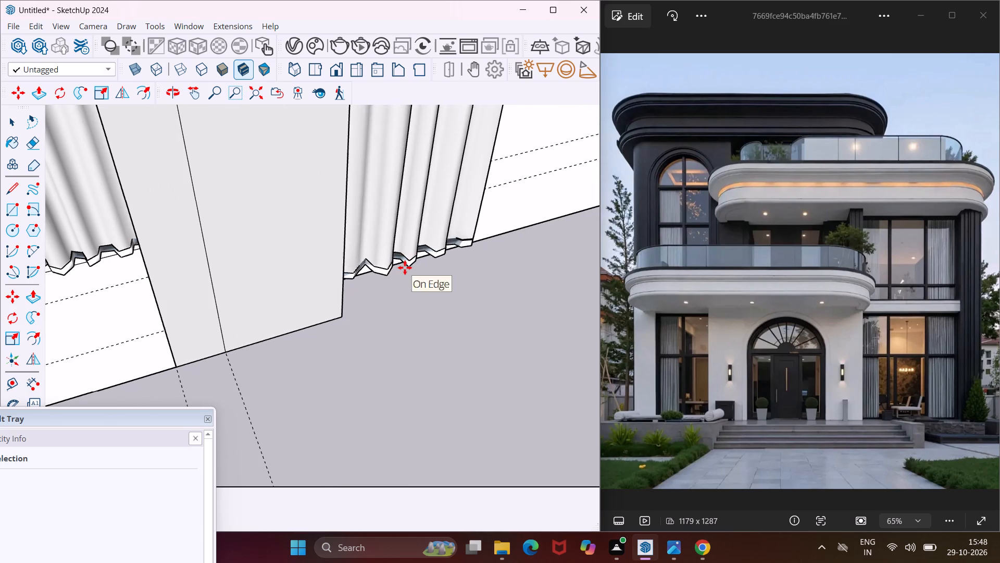
click(401, 265)
scroll(293, 260, down, 5)
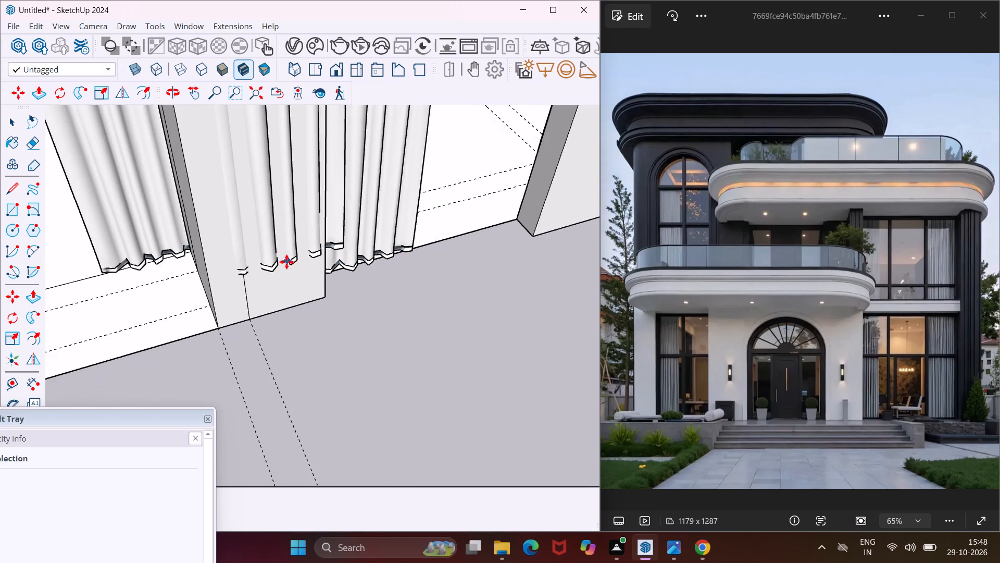
scroll(286, 262, down, 3)
scroll(439, 239, up, 3)
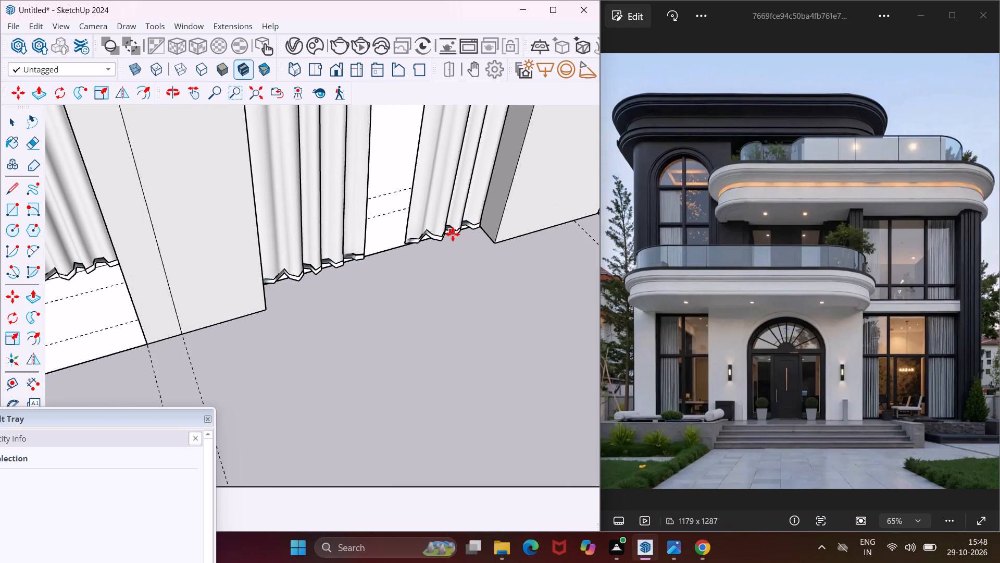
click(453, 234)
scroll(379, 251, down, 3)
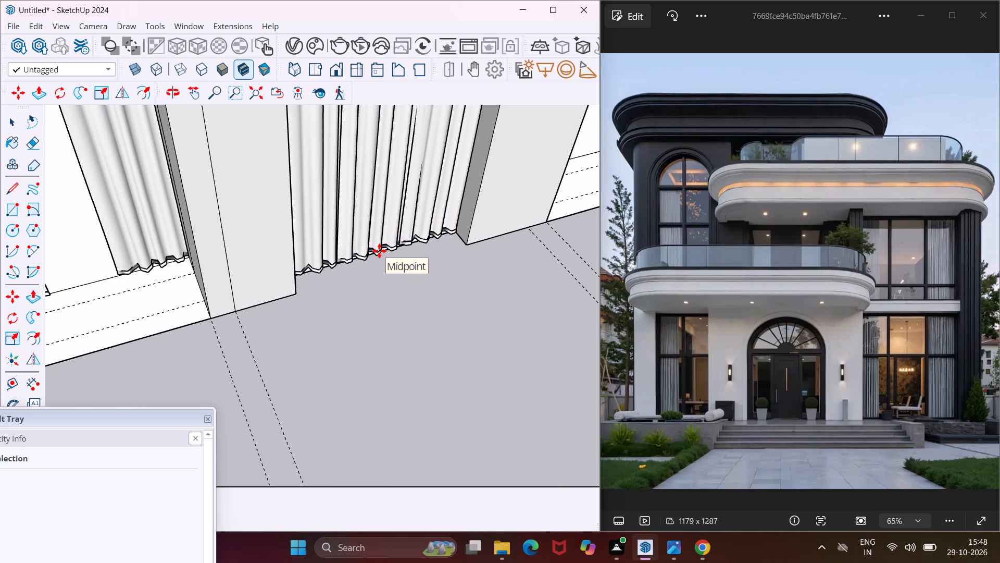
key(Escape)
key(space)
Draw a 1' high upright rotated rectangle along the full outer top edge of the back wall.
scroll(379, 251, down, 12)
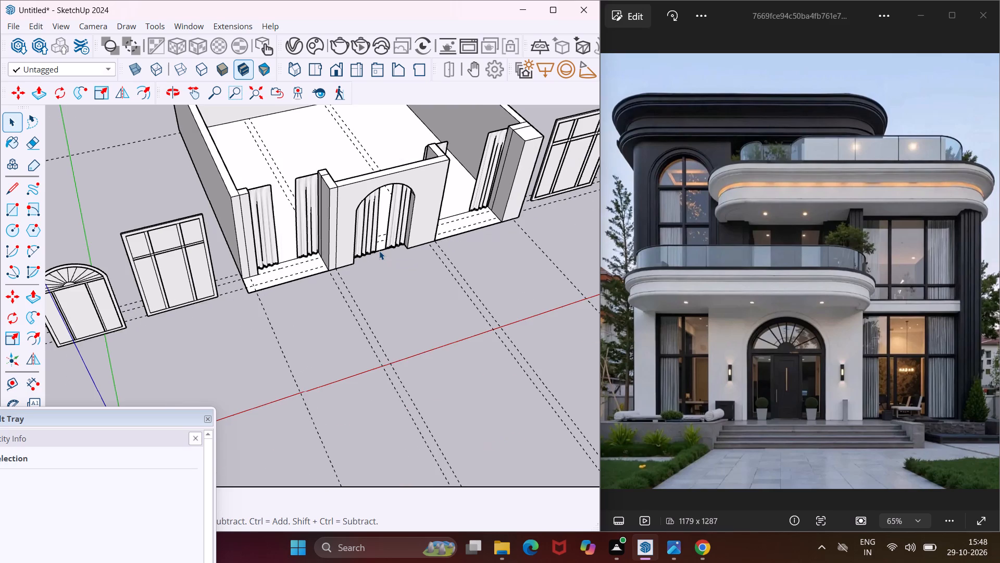
middle_drag(359, 195, 127, 198)
scroll(113, 214, down, 6)
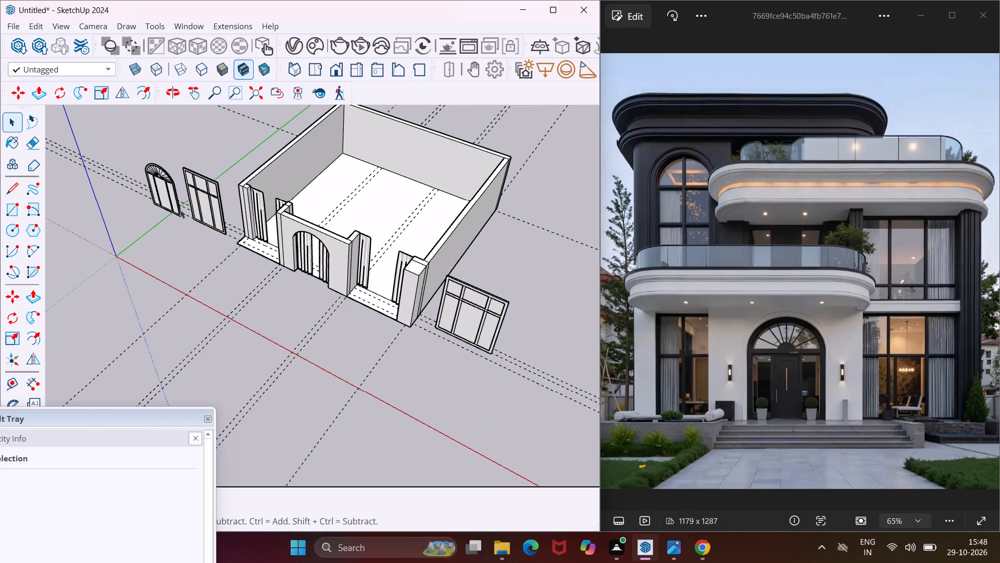
click(39, 209)
middle_drag(385, 148, 273, 149)
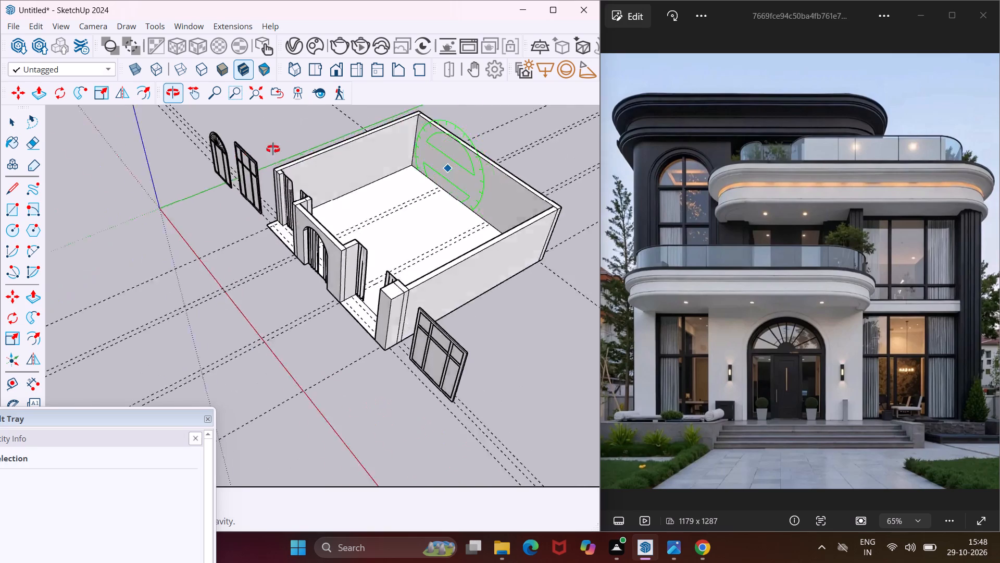
middle_drag(273, 149, 216, 151)
scroll(216, 151, down, 3)
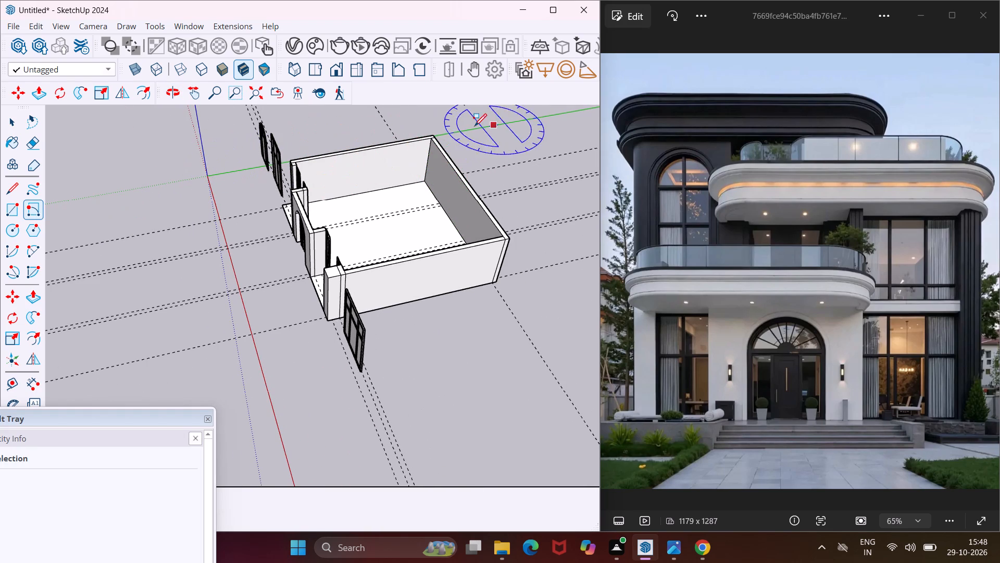
scroll(449, 109, up, 13)
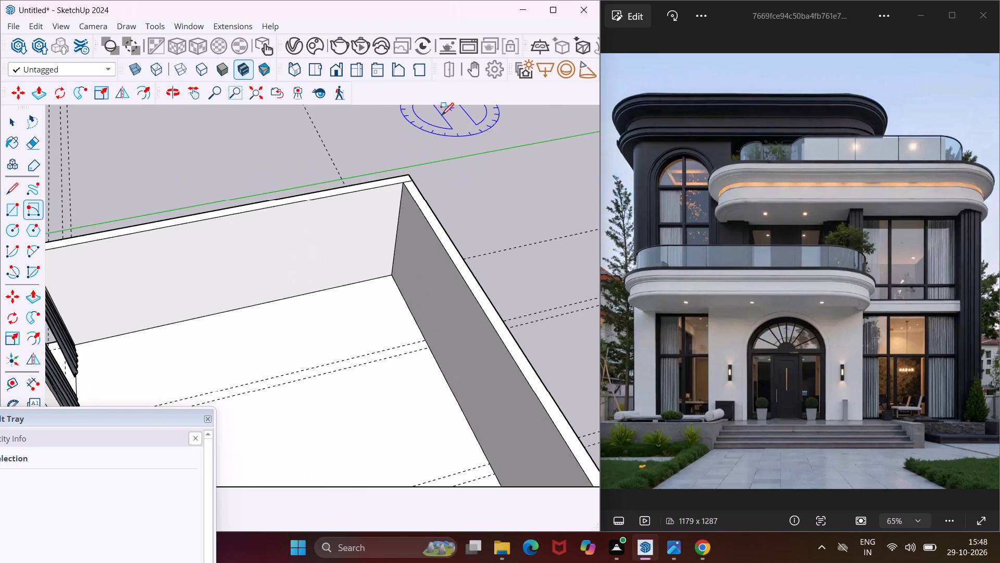
click(406, 174)
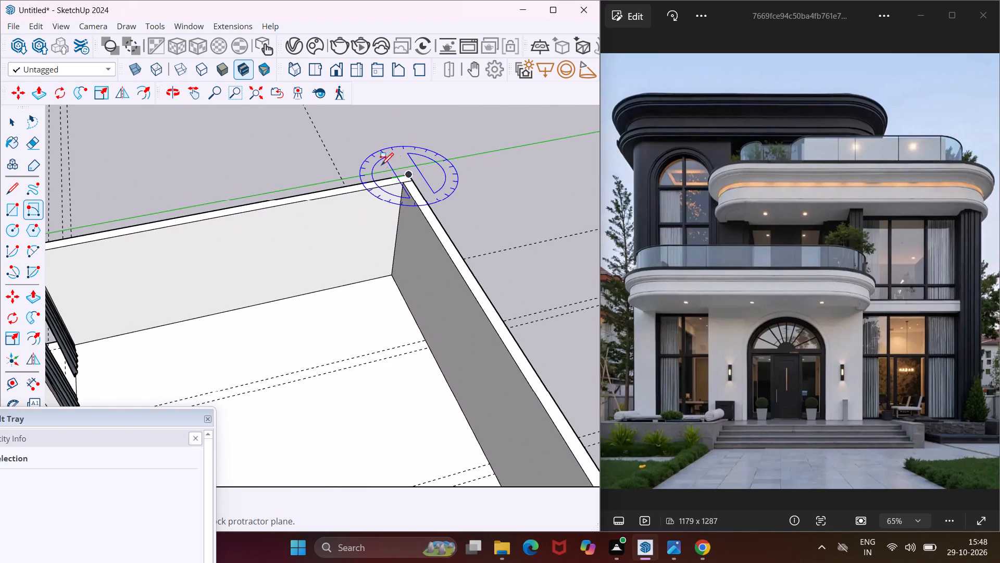
scroll(370, 162, down, 9)
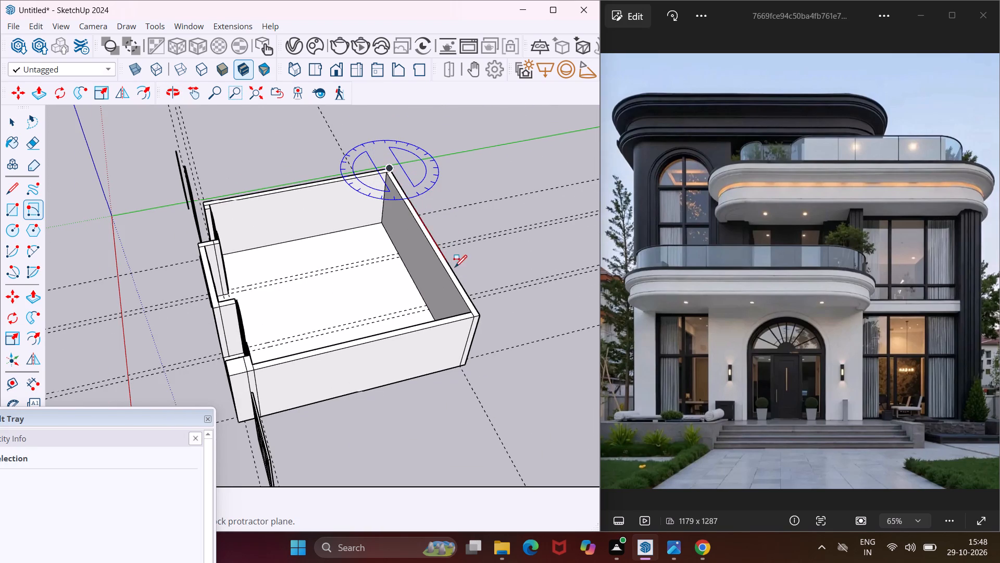
scroll(470, 304, up, 7)
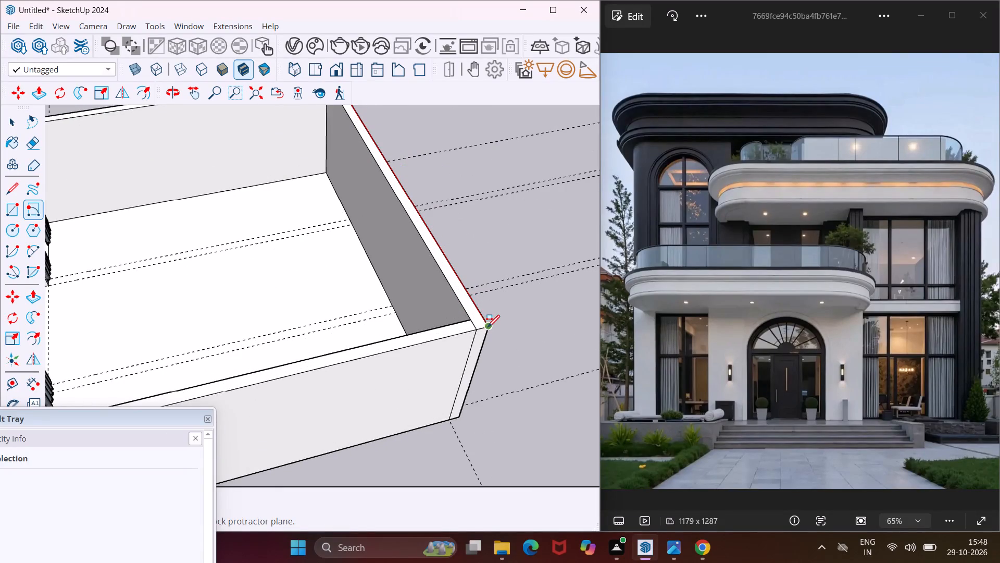
click(487, 327)
middle_drag(491, 322, 460, 170)
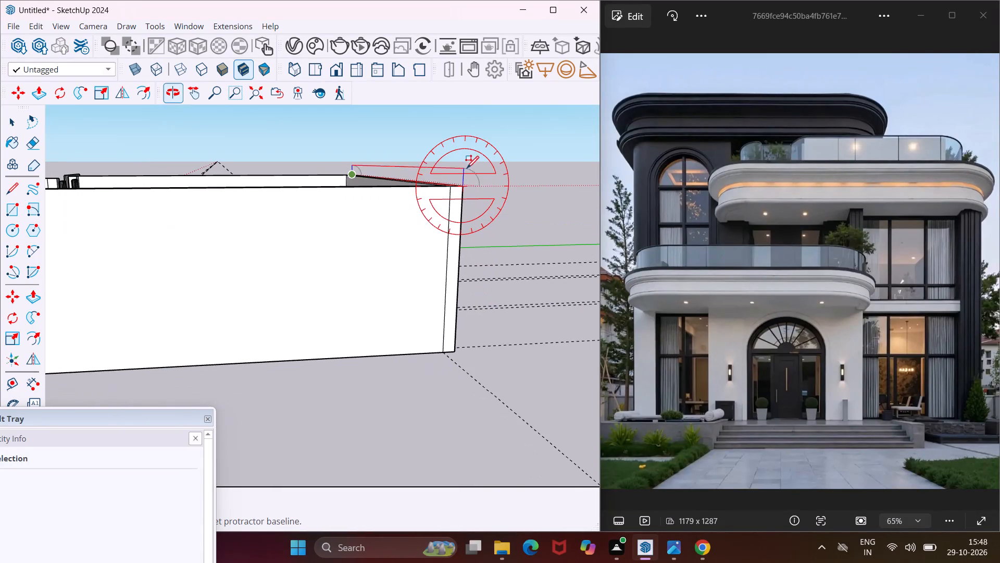
text(1')
key(Return)
key(Escape)
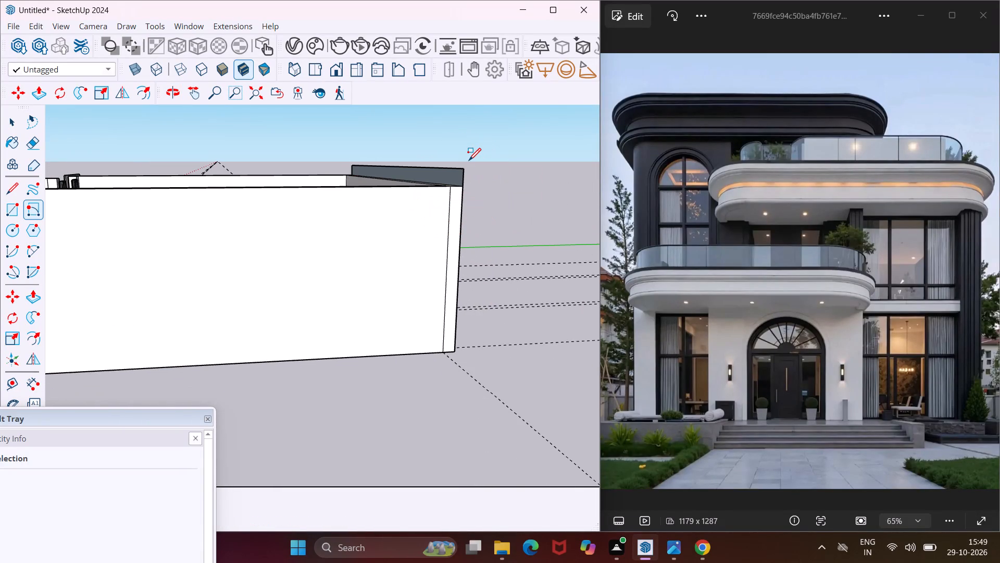
Push/pull the 1' high face from the back wall to the front wall corner, forming a slab over the room.
key(space)
scroll(455, 164, up, 4)
click(454, 184)
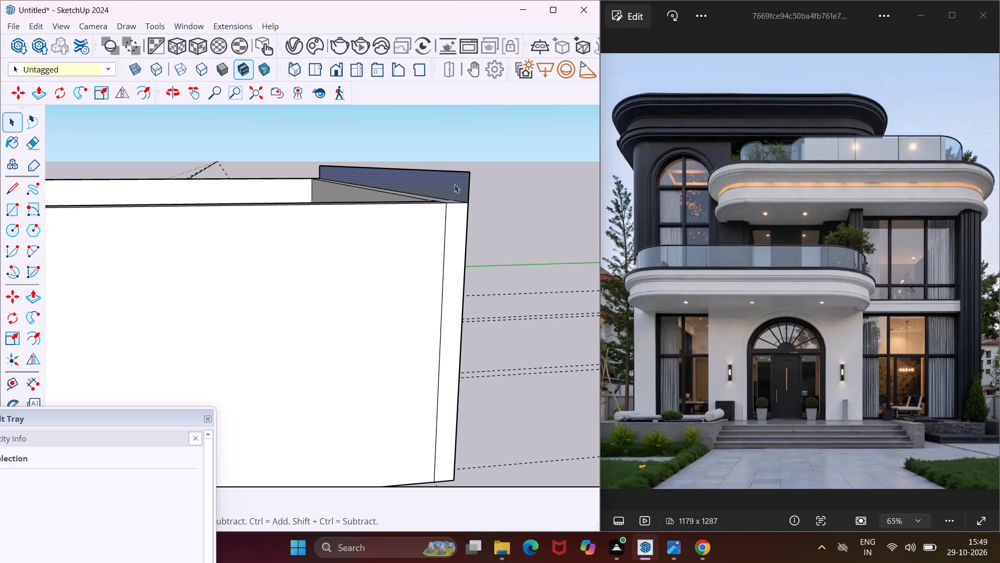
key(p)
click(454, 184)
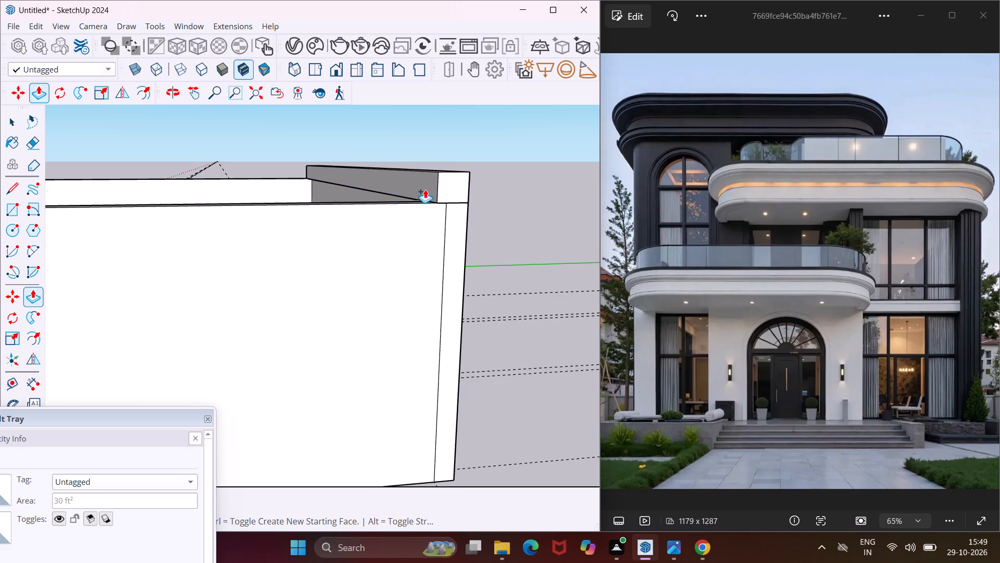
scroll(425, 189, down, 5)
middle_drag(425, 189, 512, 259)
scroll(511, 256, down, 5)
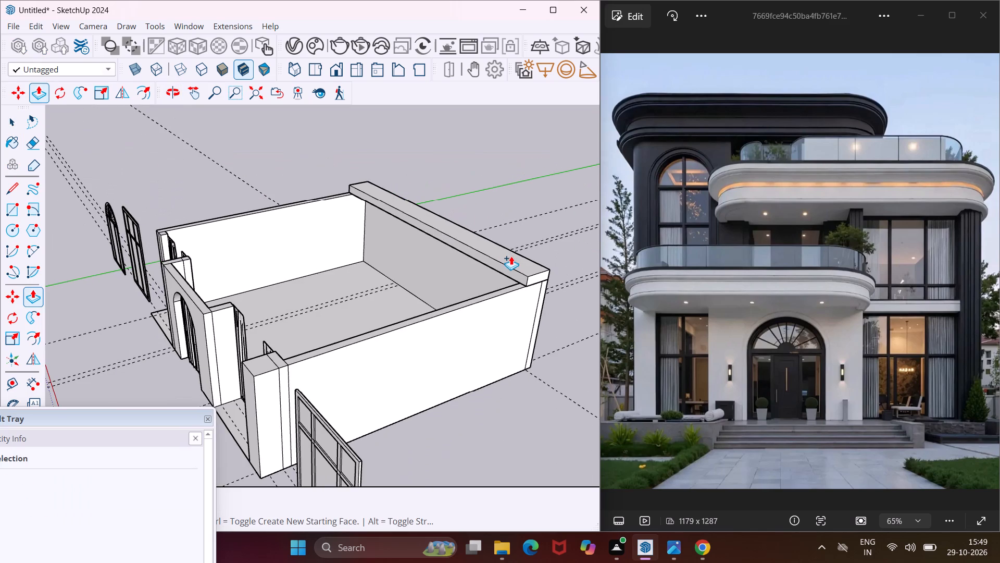
scroll(285, 389, up, 4)
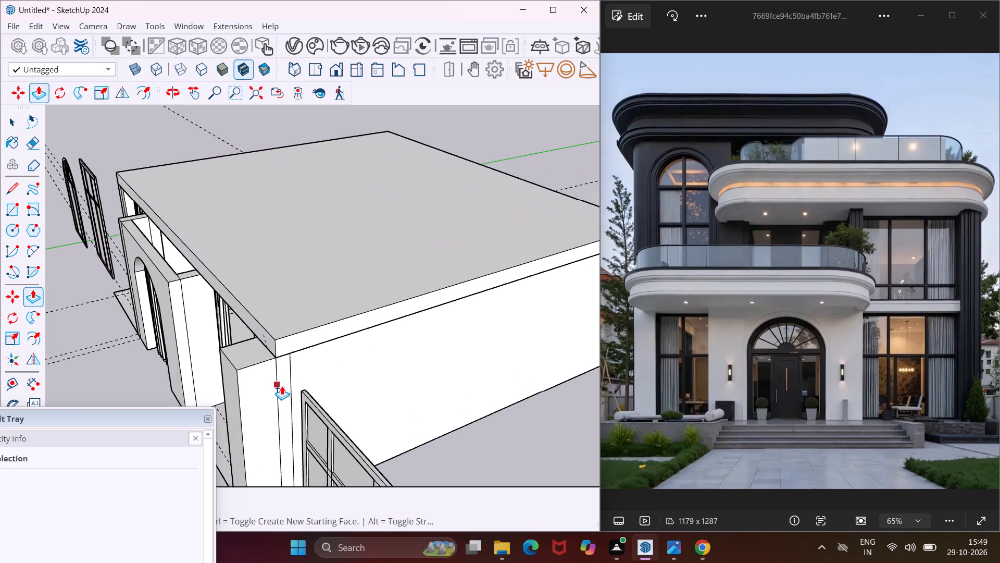
scroll(282, 386, up, 1)
click(282, 386)
key(Escape)
key(space)
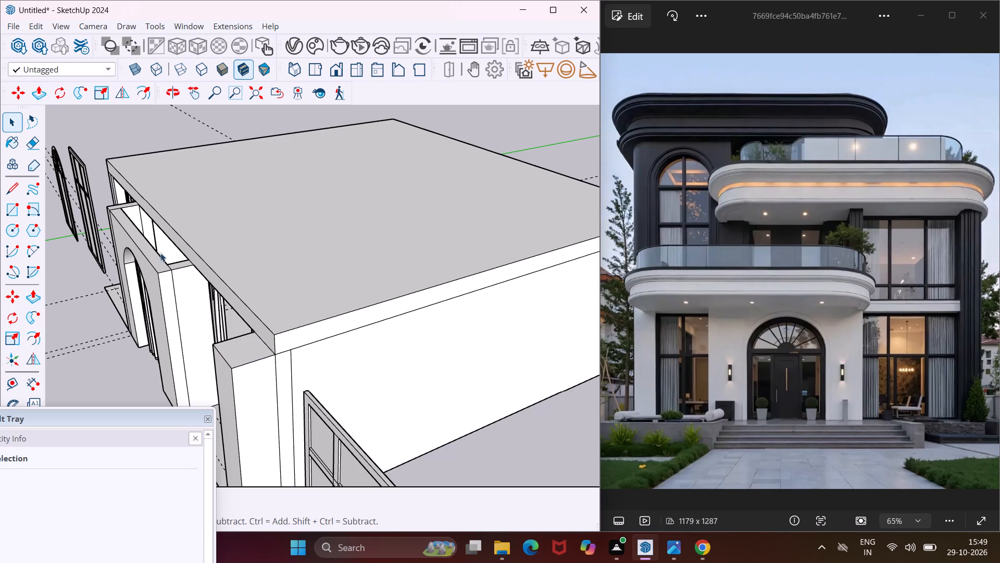
Divide the slab's front face with two vertical lines, above the arched block's right corner and the left end wall's edge.
middle_drag(155, 241, 366, 215)
click(11, 191)
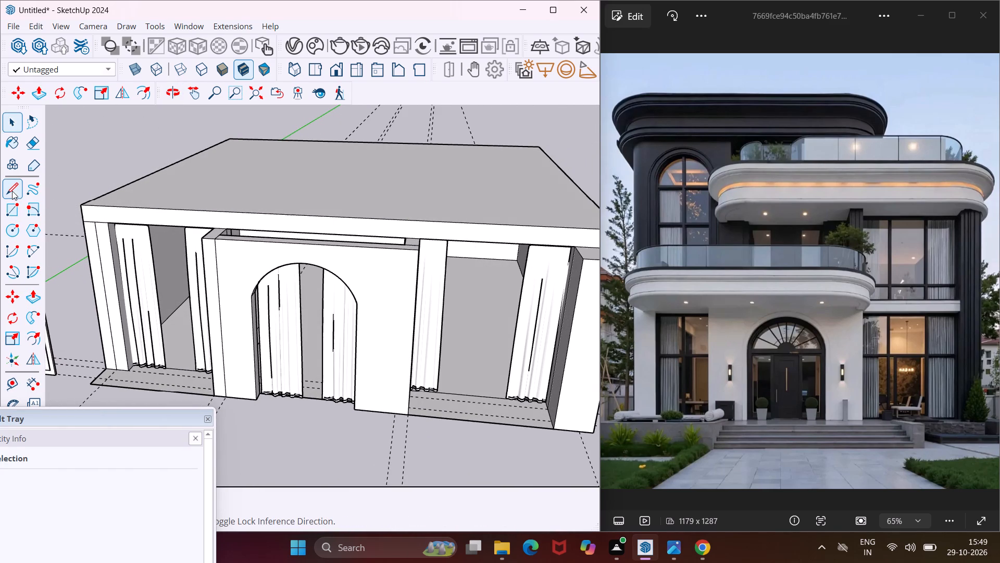
scroll(421, 251, up, 4)
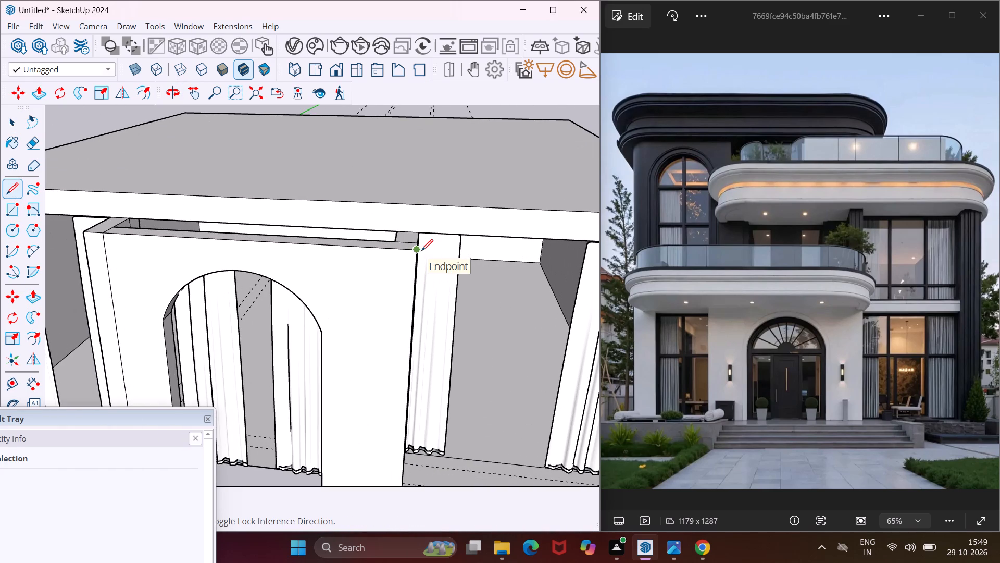
scroll(417, 235, up, 5)
click(420, 228)
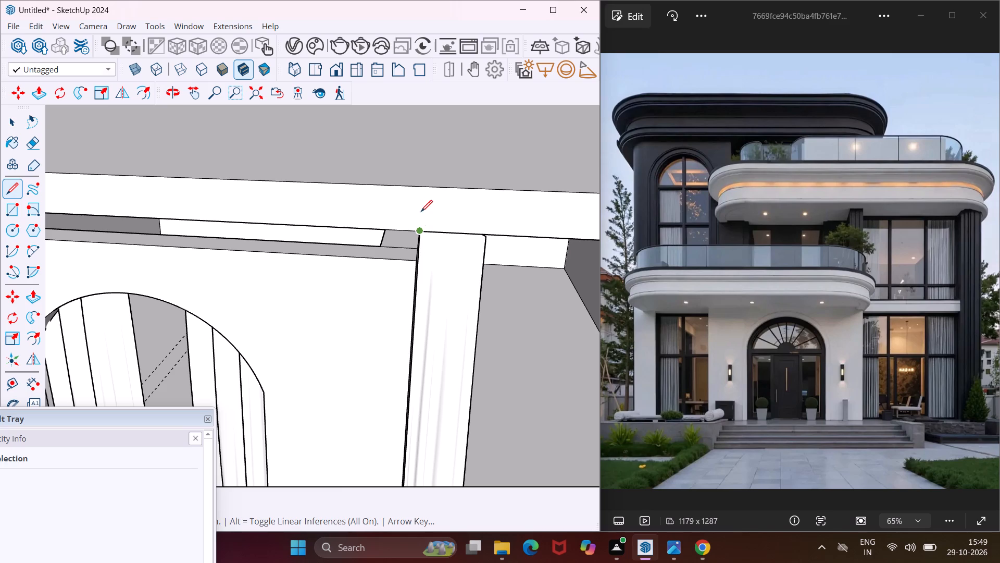
click(421, 186)
scroll(421, 206, down, 6)
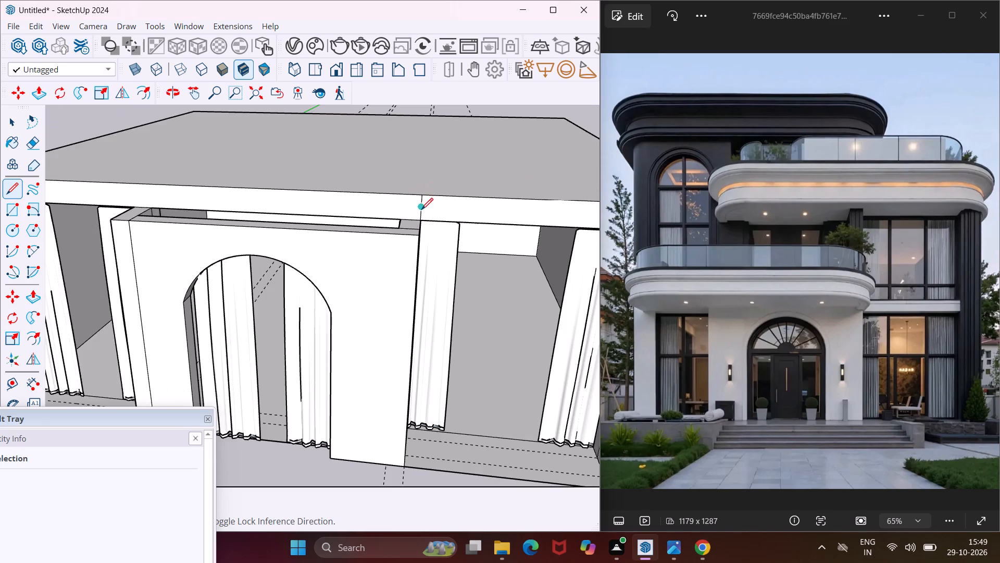
middle_drag(421, 210, 512, 195)
scroll(505, 188, down, 5)
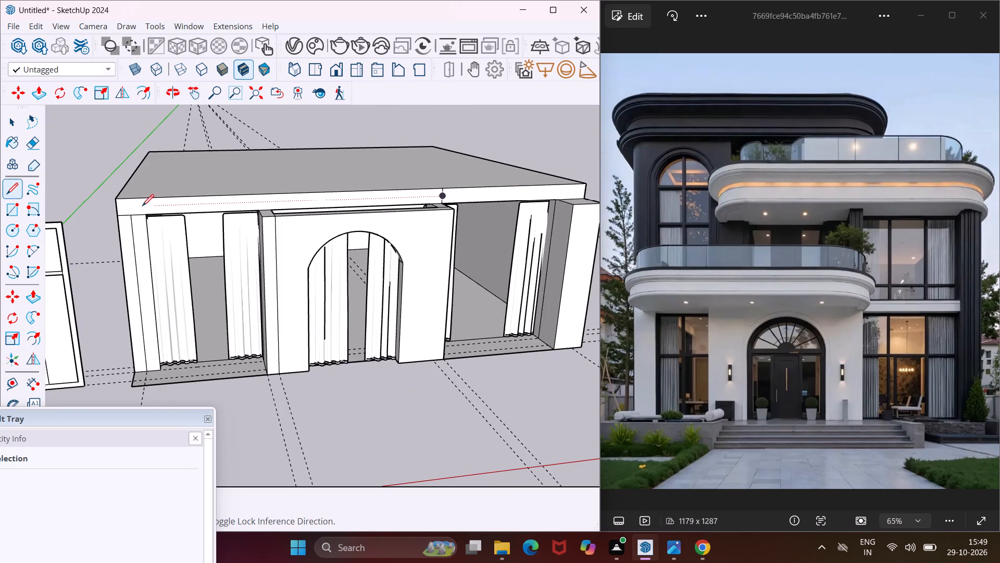
scroll(134, 206, up, 13)
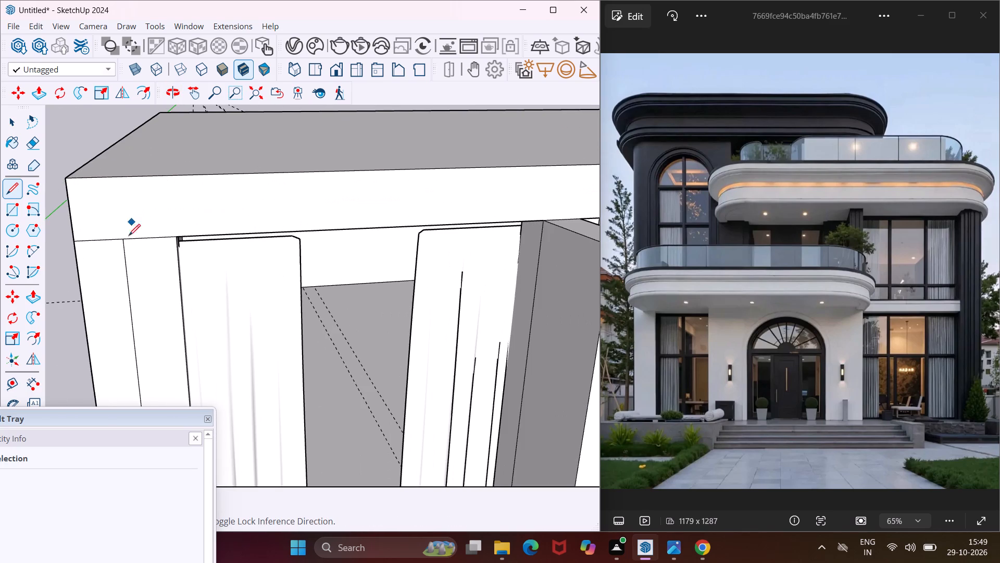
click(122, 240)
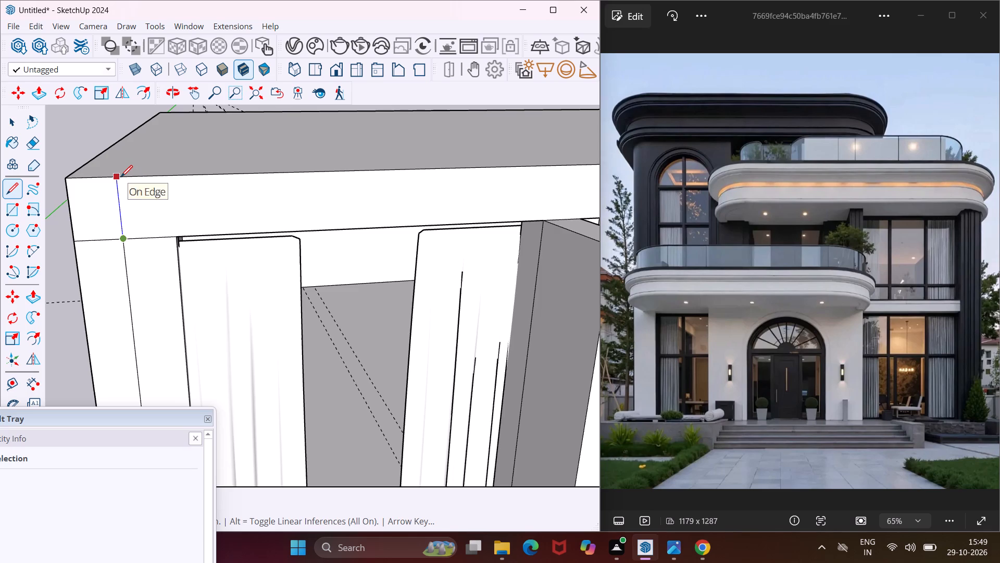
click(121, 177)
key(Escape)
key(space)
scroll(136, 197, down, 5)
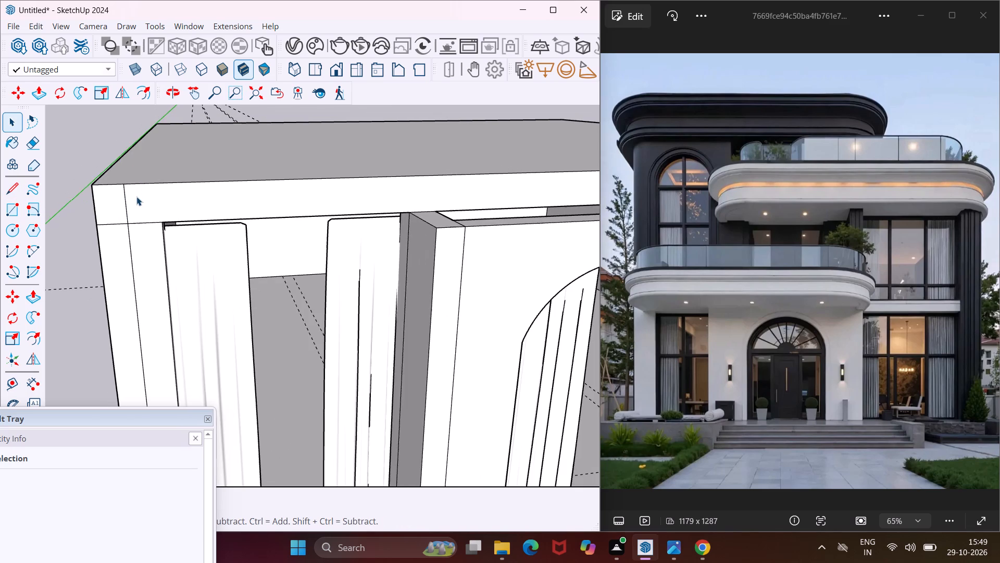
Pull the slab's front section between the two lines outward 1' 3" plus 9", flush with the arched entrance wall.
middle_drag(158, 198, 284, 192)
click(234, 213)
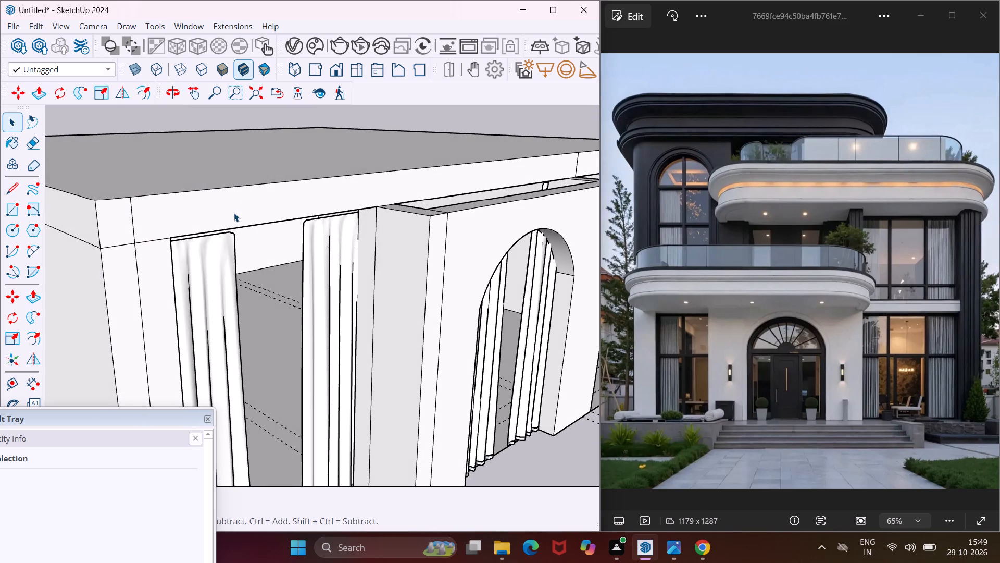
key(p)
click(234, 213)
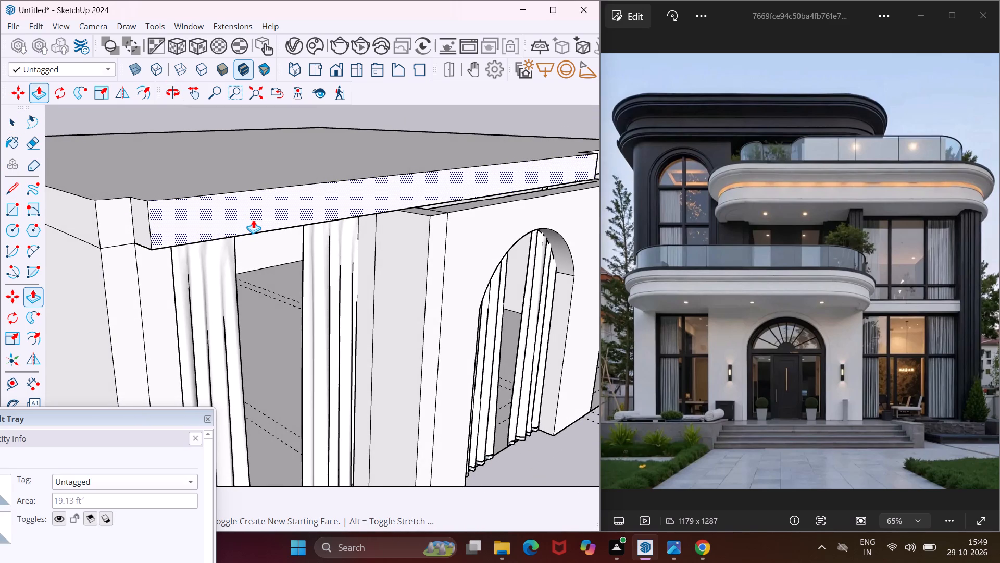
scroll(253, 219, down, 5)
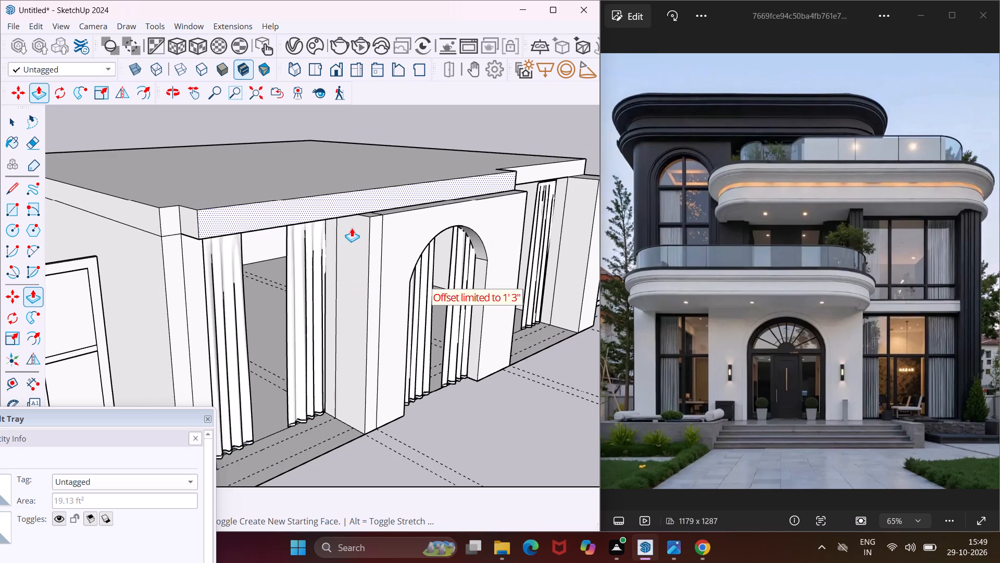
click(365, 228)
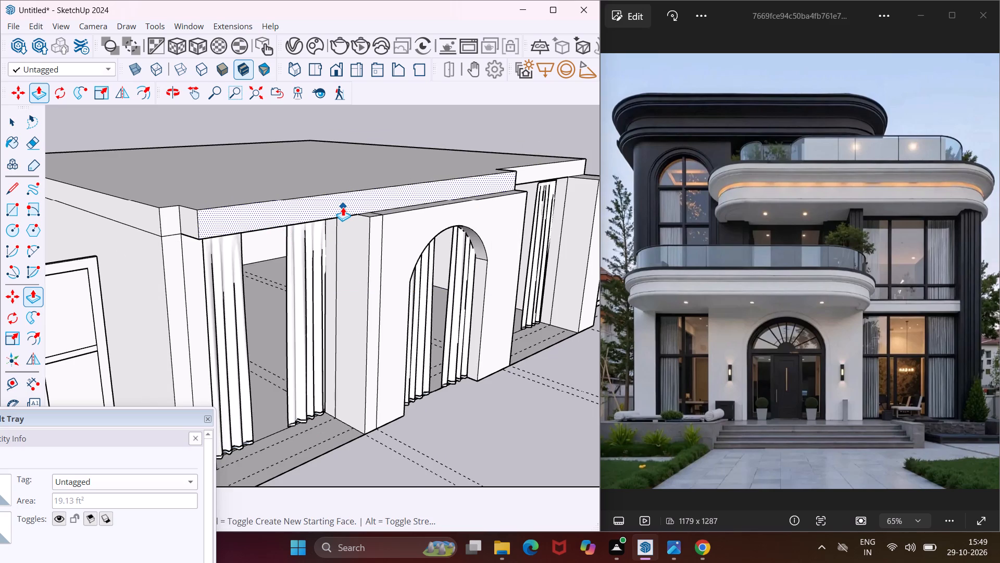
key(Escape)
click(330, 210)
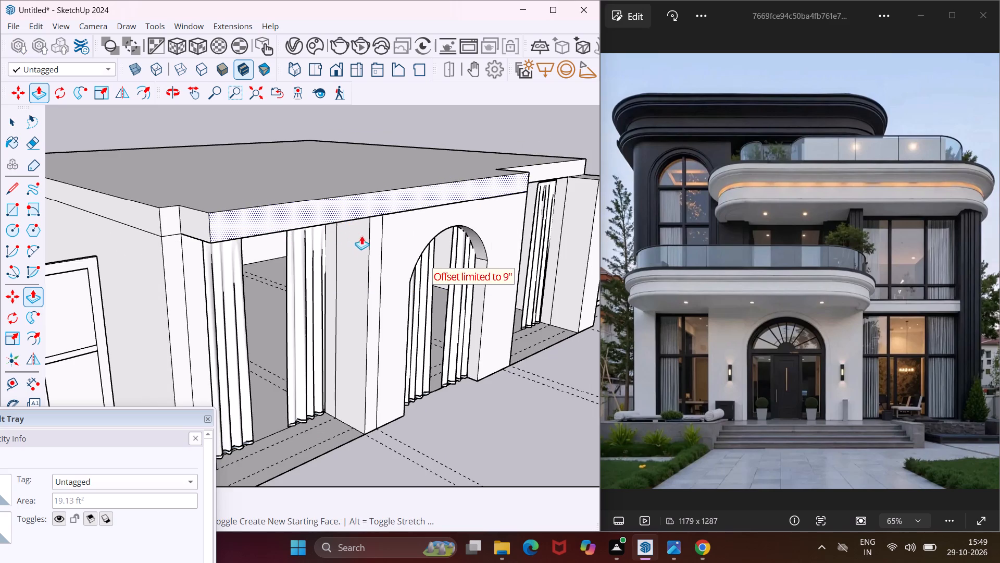
click(367, 239)
Pull the slab's front section outward another 3' to overhang the arched entrance wall.
click(349, 212)
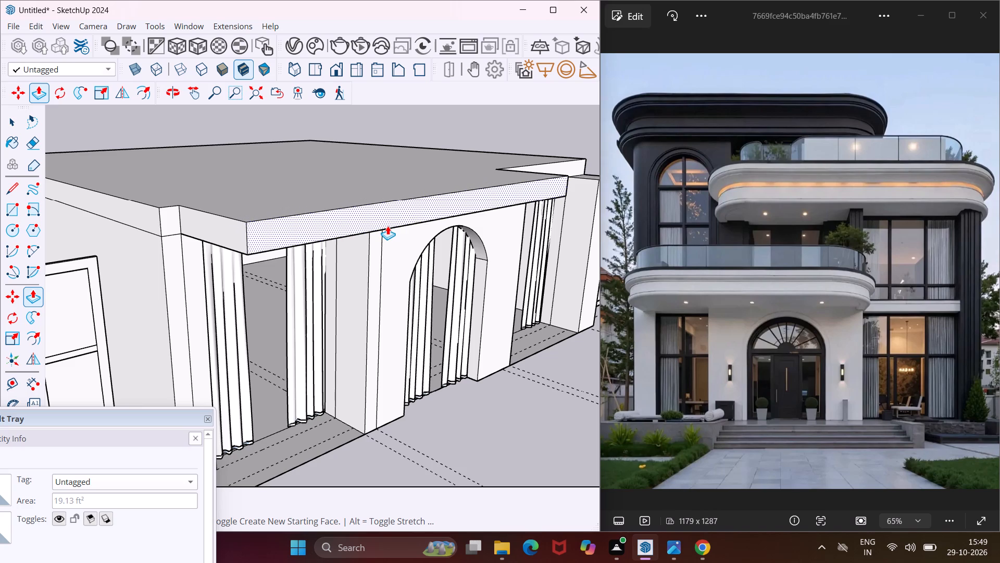
text(3')
key(Return)
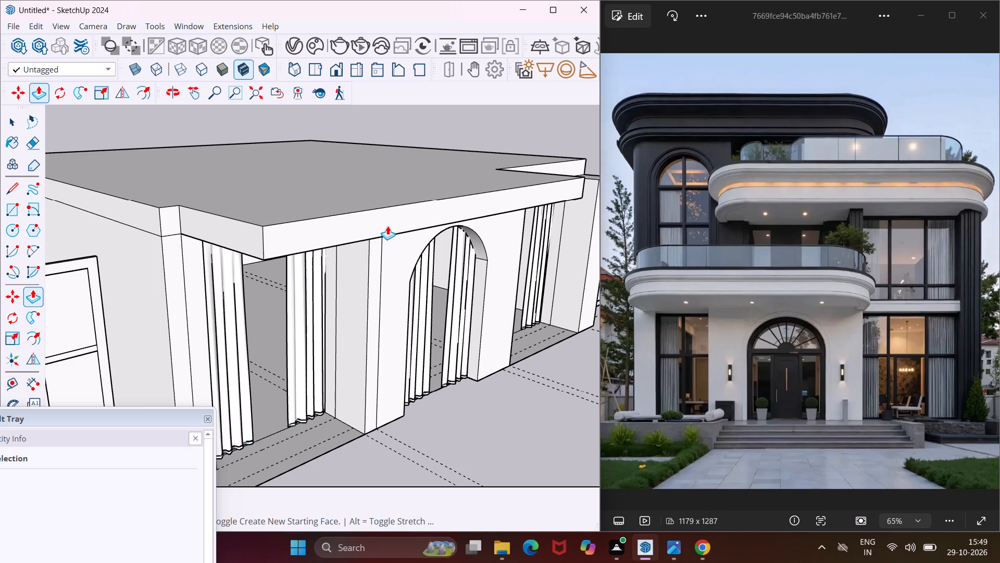
middle_drag(387, 226, 427, 158)
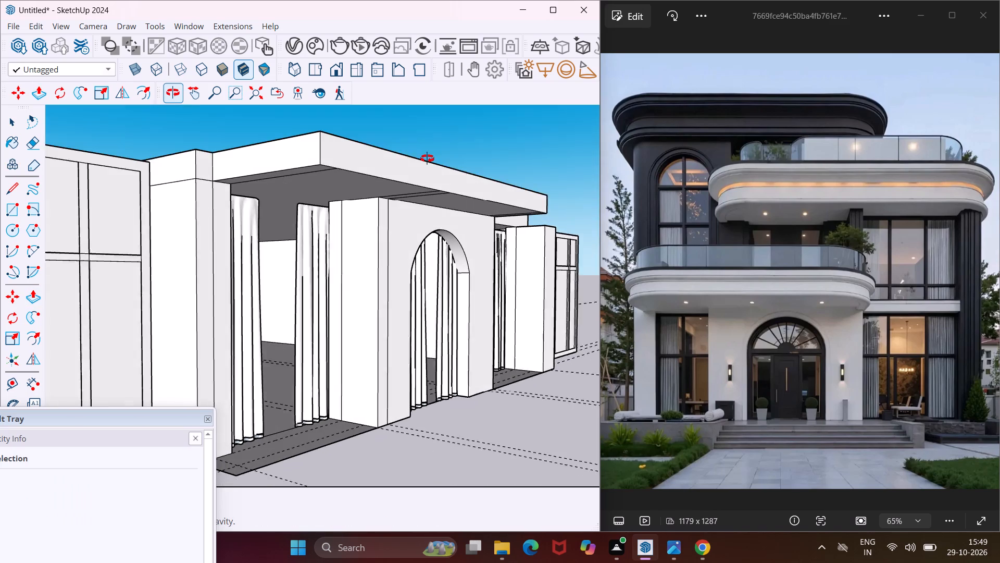
middle_drag(427, 158, 430, 150)
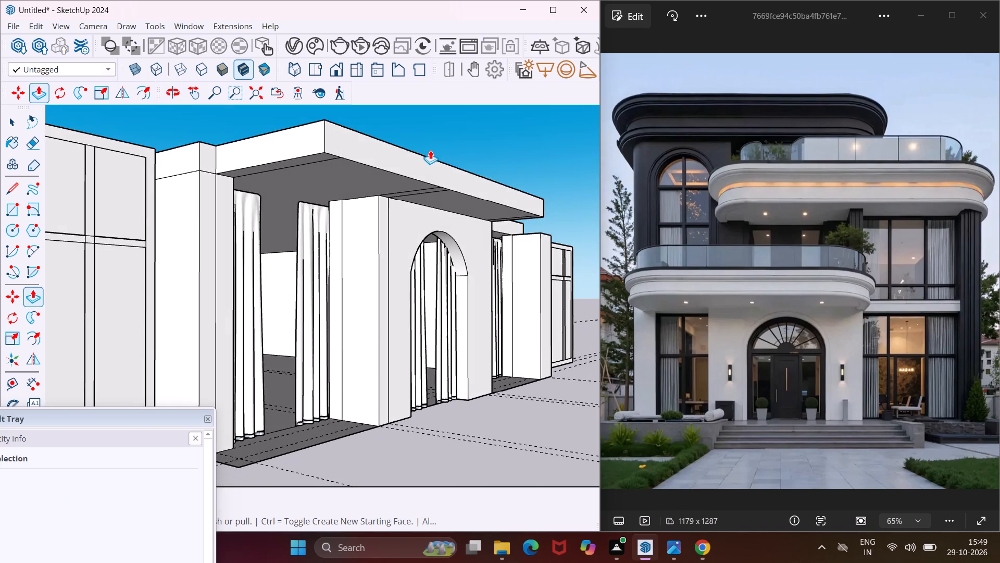
key(Escape)
key(space)
Erase the leftover dividing edges on the underside of the slab overhang.
key(e)
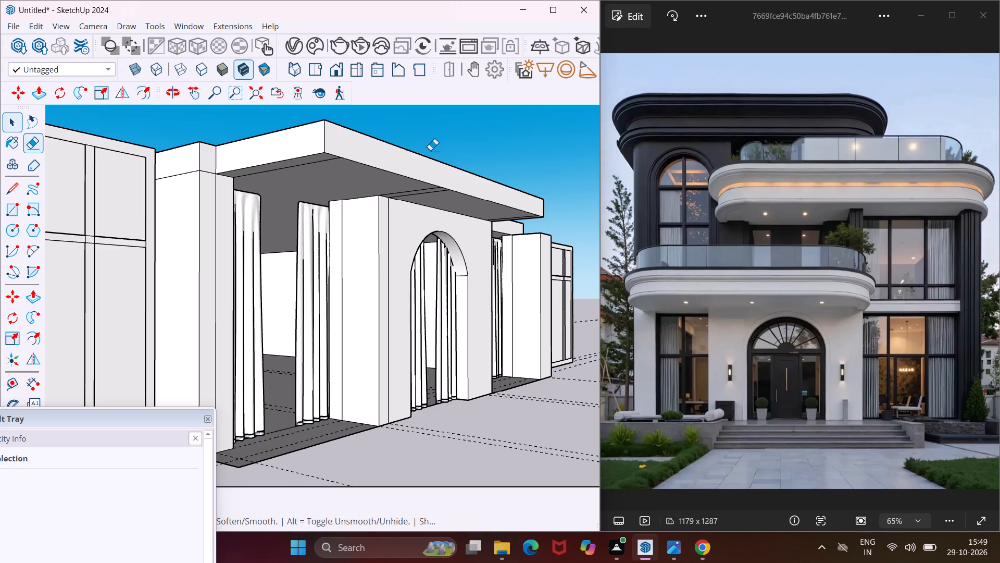
scroll(311, 170, up, 8)
click(322, 157)
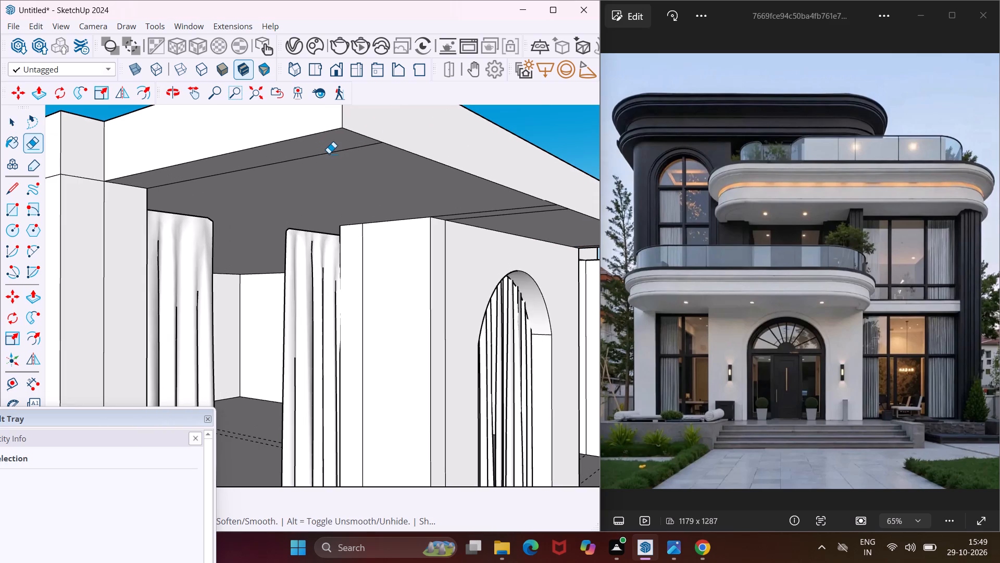
click(329, 153)
drag(503, 204, 527, 216)
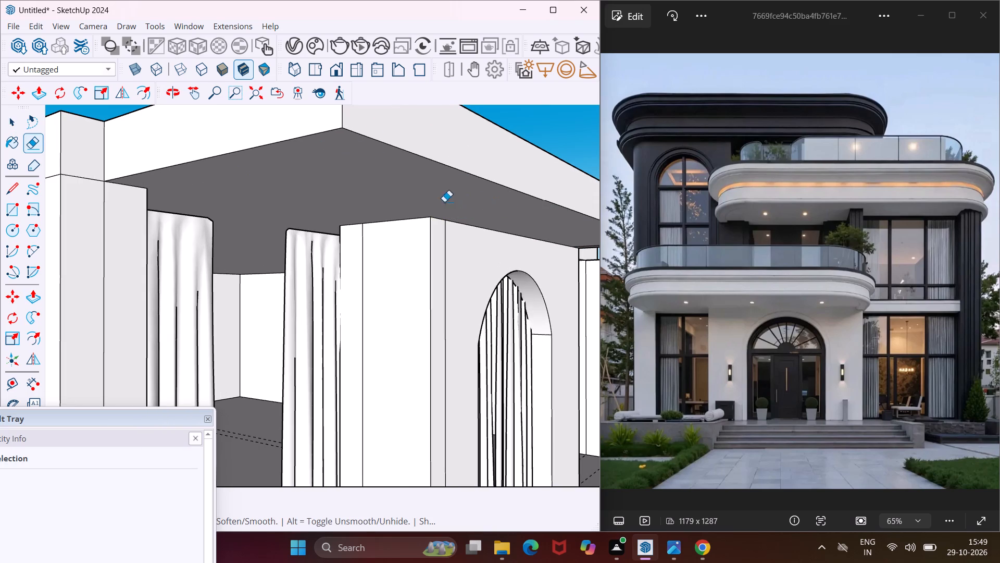
Erase the remaining edge on the underside of the slab overhang, near the right corner of the arched entrance block.
scroll(408, 193, down, 5)
middle_drag(534, 229, 309, 158)
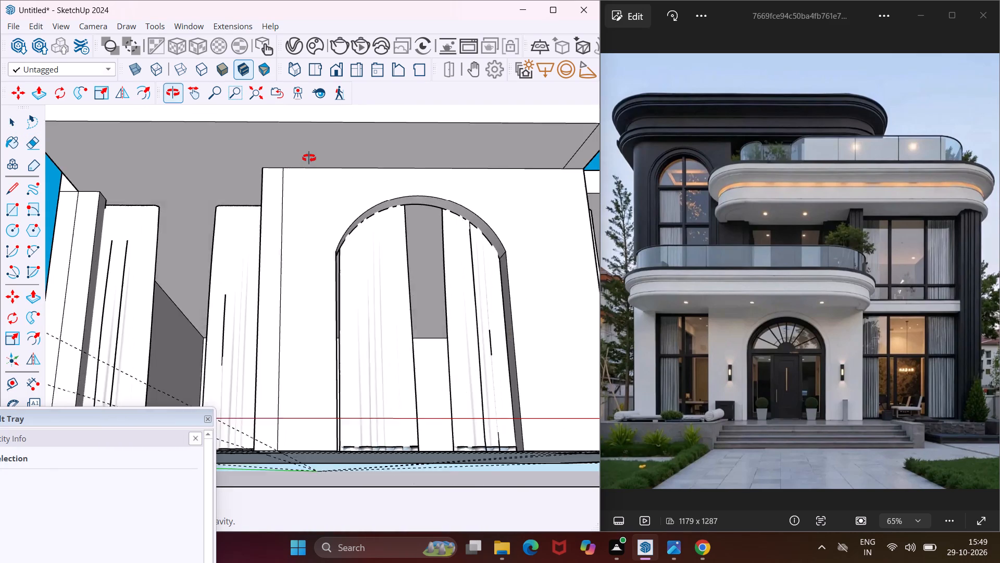
middle_drag(309, 158, 296, 155)
scroll(552, 127, up, 3)
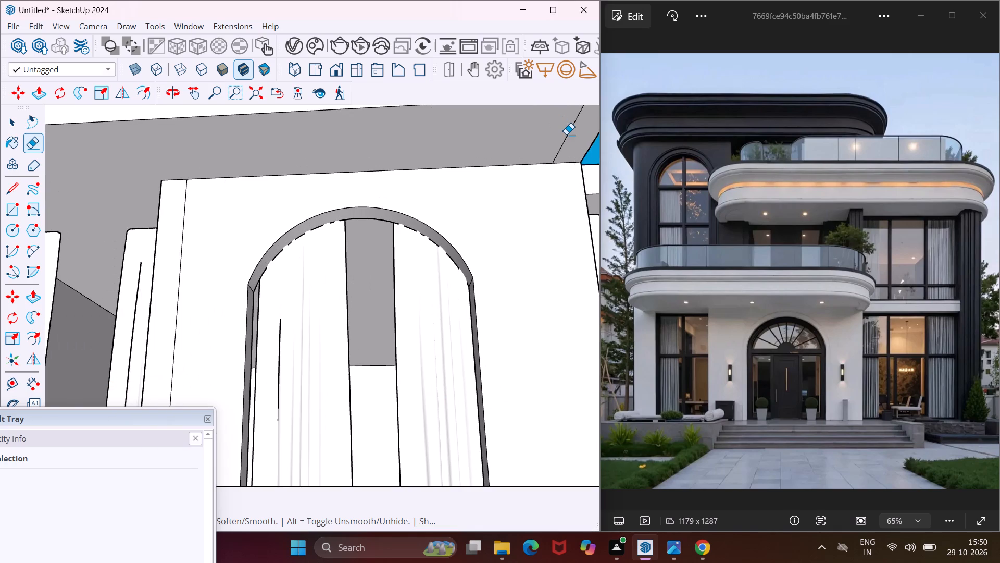
click(566, 134)
key(Escape)
key(space)
Examine the slab overhang and the overall ground-floor massing from the front, both sides and above.
middle_drag(534, 133, 399, 286)
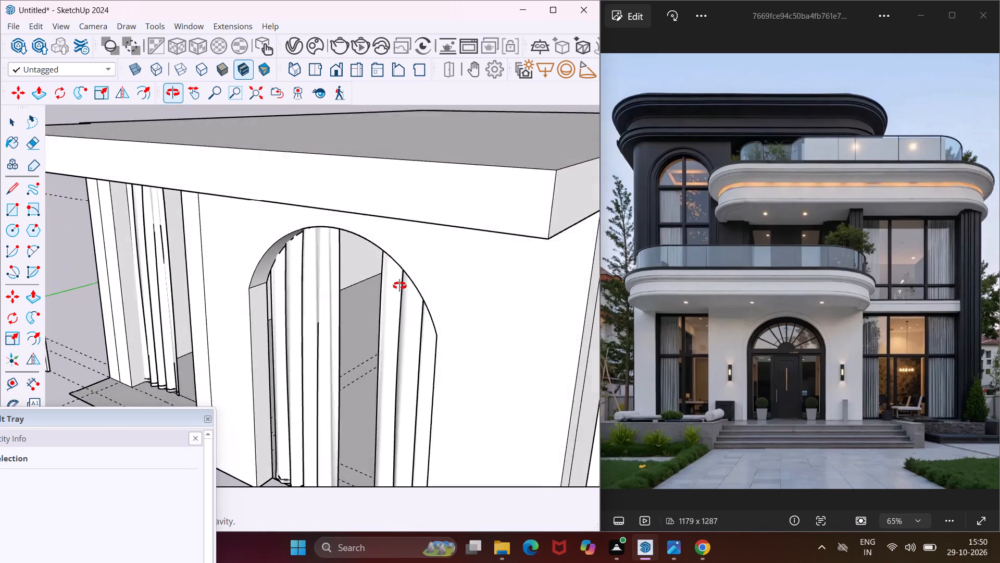
middle_drag(399, 286, 508, 317)
scroll(397, 273, down, 5)
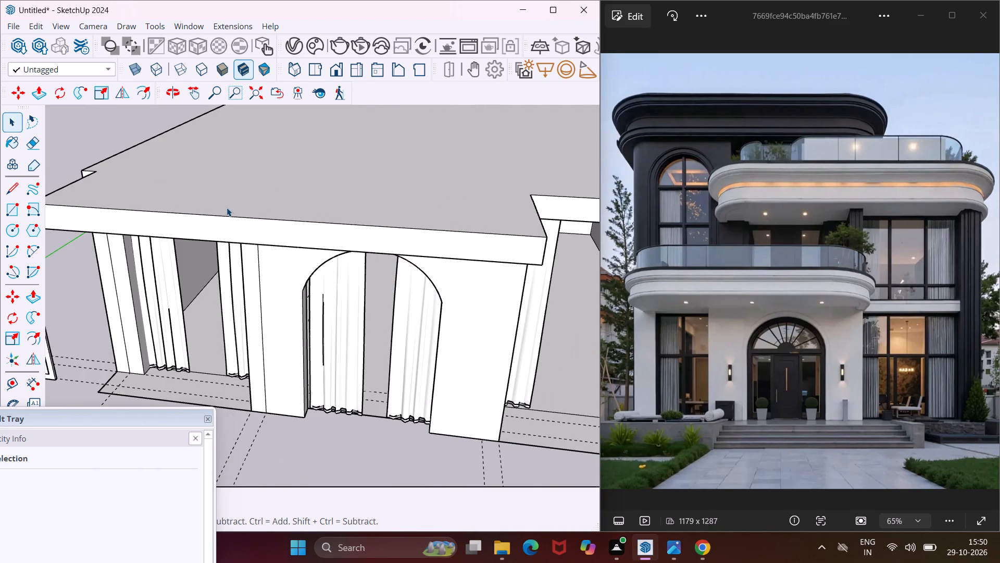
middle_drag(225, 207, 473, 200)
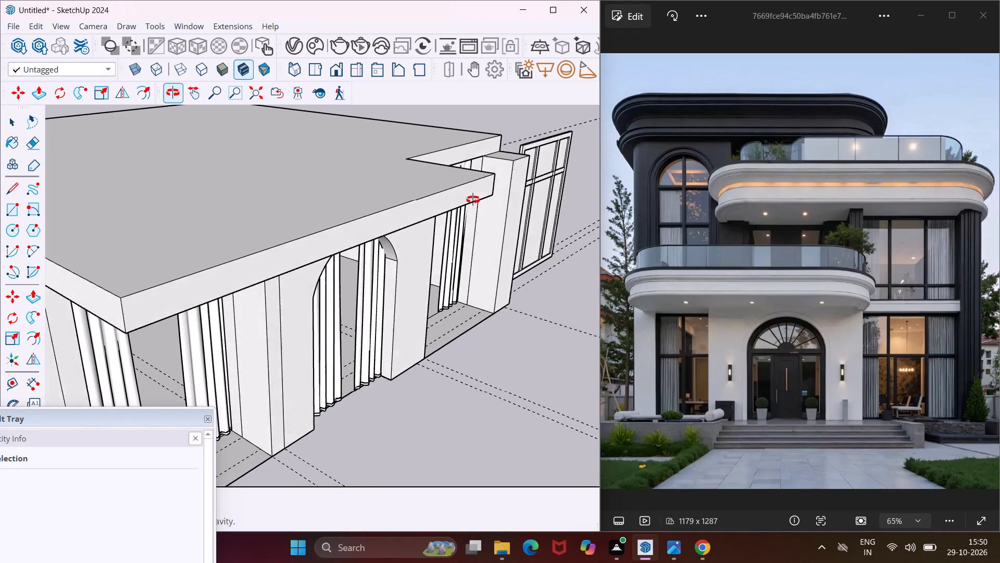
middle_drag(473, 200, 536, 248)
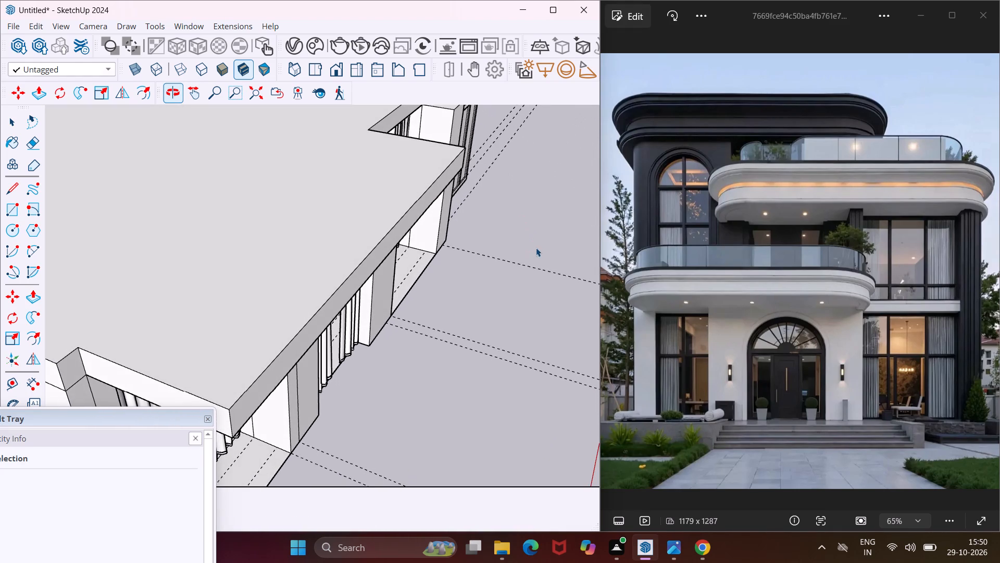
scroll(505, 241, down, 5)
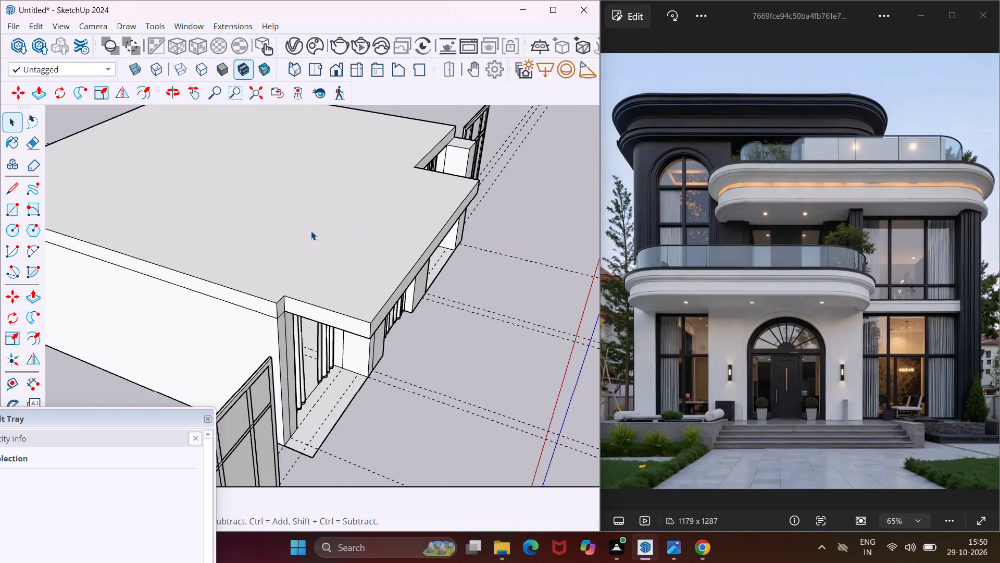
scroll(311, 231, up, 4)
middle_drag(350, 326, 348, 263)
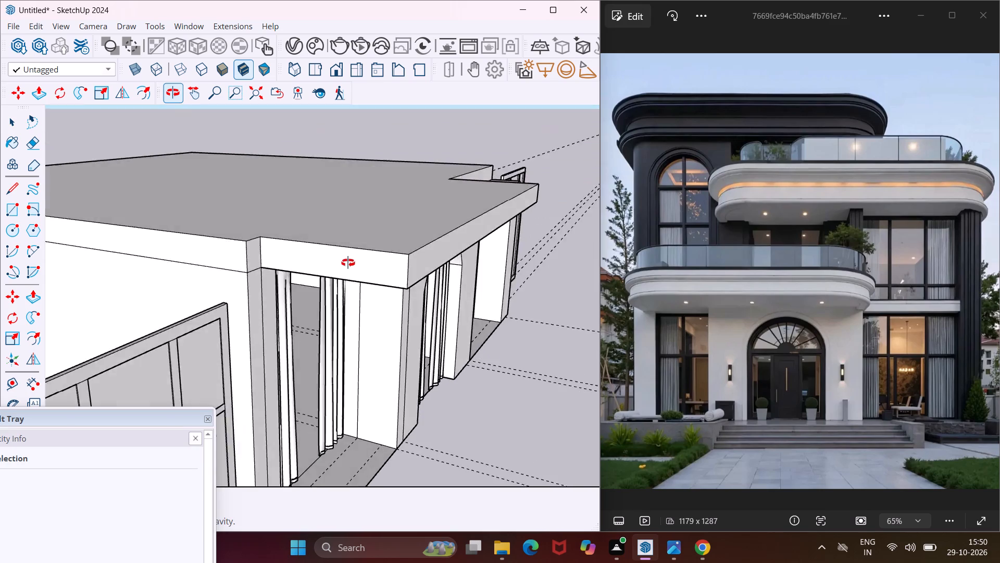
middle_drag(348, 263, 373, 315)
scroll(373, 315, down, 2)
middle_drag(323, 284, 449, 314)
scroll(449, 314, down, 4)
middle_drag(449, 314, 255, 317)
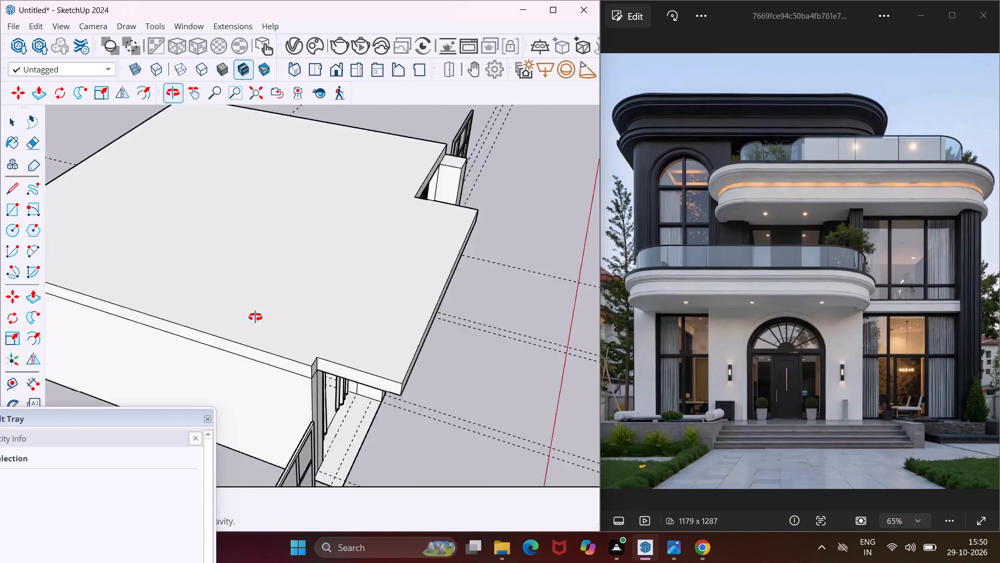
middle_drag(255, 317, 74, 306)
scroll(231, 298, down, 4)
middle_drag(332, 270, 235, 280)
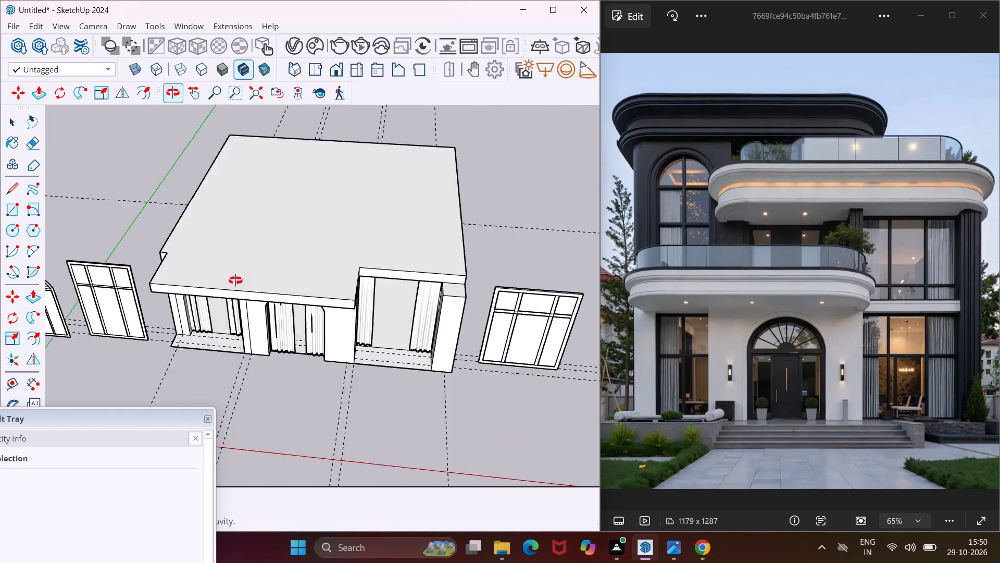
middle_drag(235, 280, 130, 294)
scroll(130, 294, down, 2)
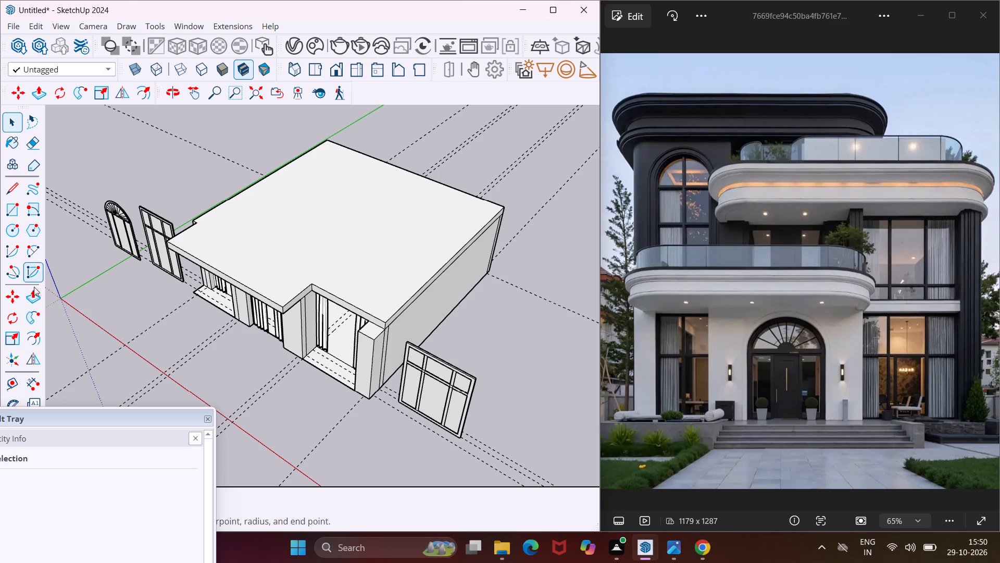
Place a guide on the slab's top face, 9" inward from its right side edge.
click(22, 375)
scroll(447, 248, up, 7)
click(458, 266)
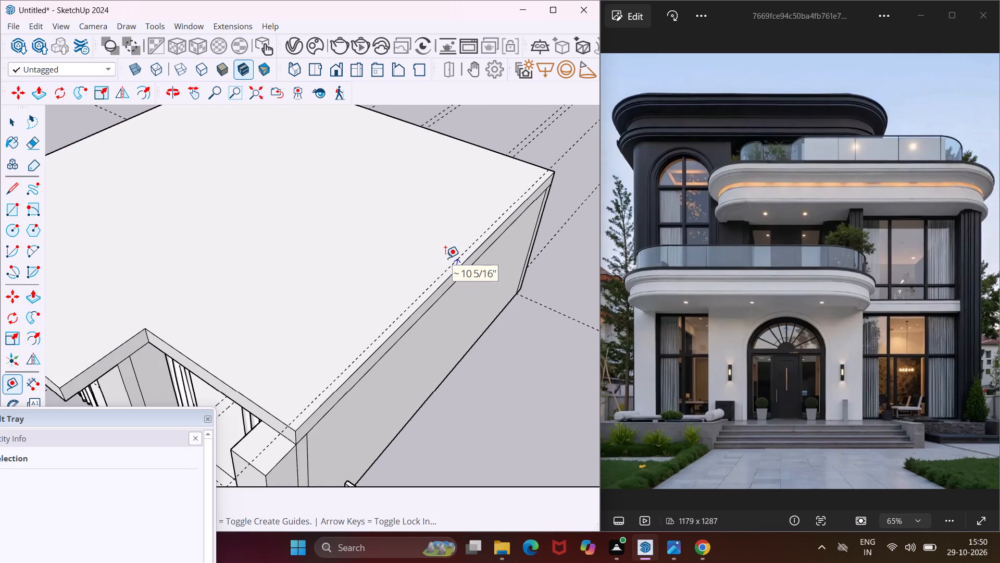
text(9")
key(Return)
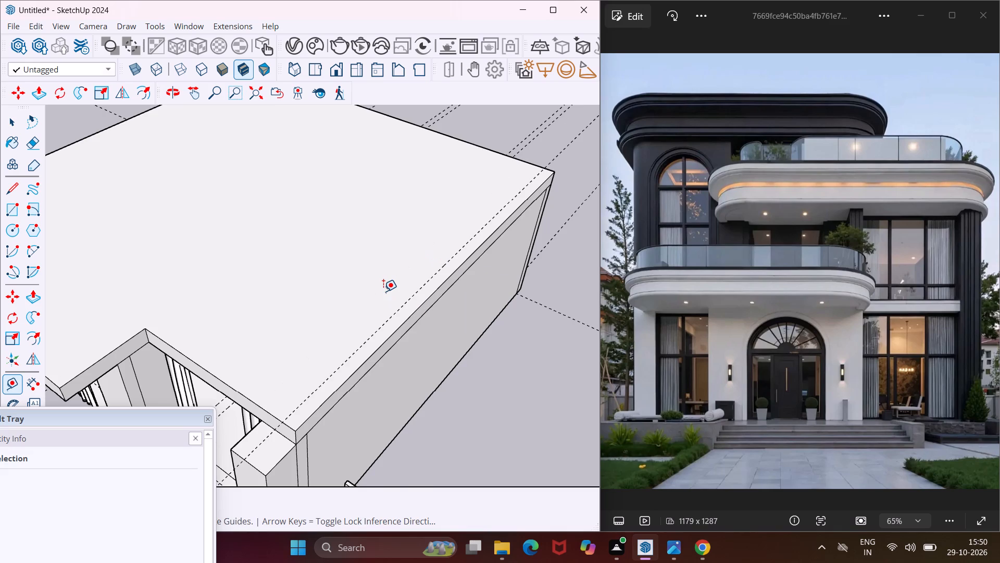
Place a guide on the slab's top face, 9" inward from the recessed front edge above the right window.
scroll(383, 291, down, 2)
scroll(261, 369, up, 3)
click(278, 375)
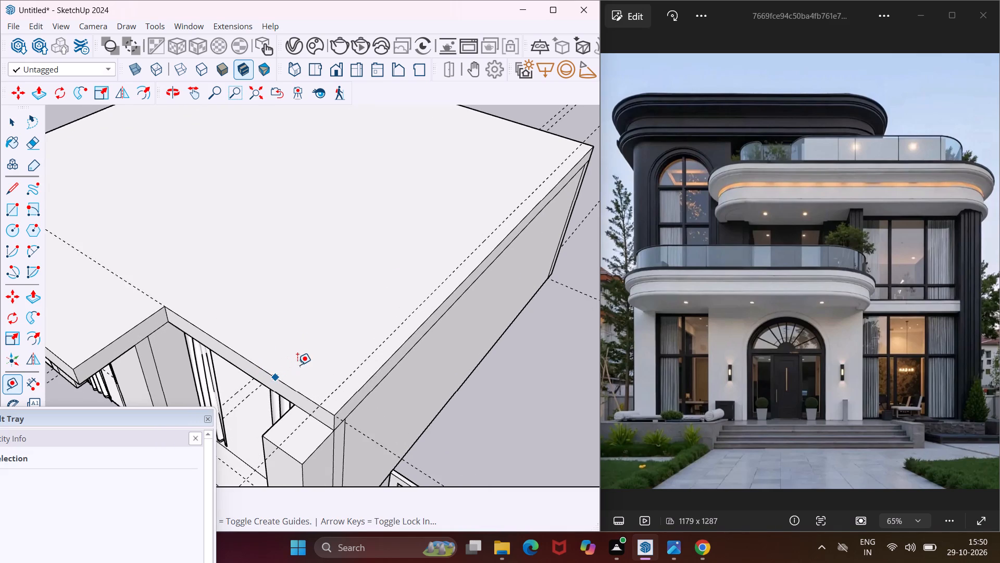
key(9)
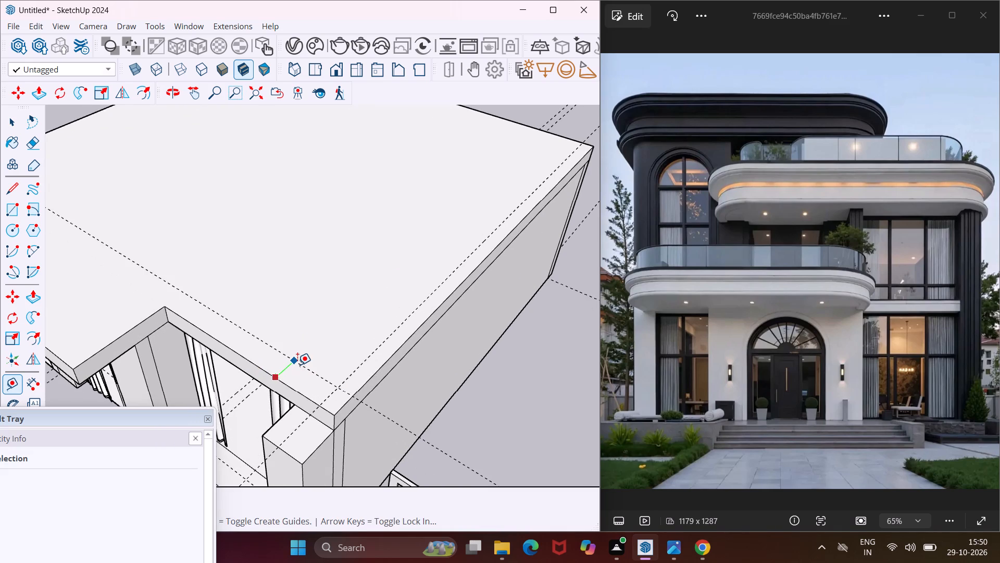
key(shift+quotedbl)
key(Return)
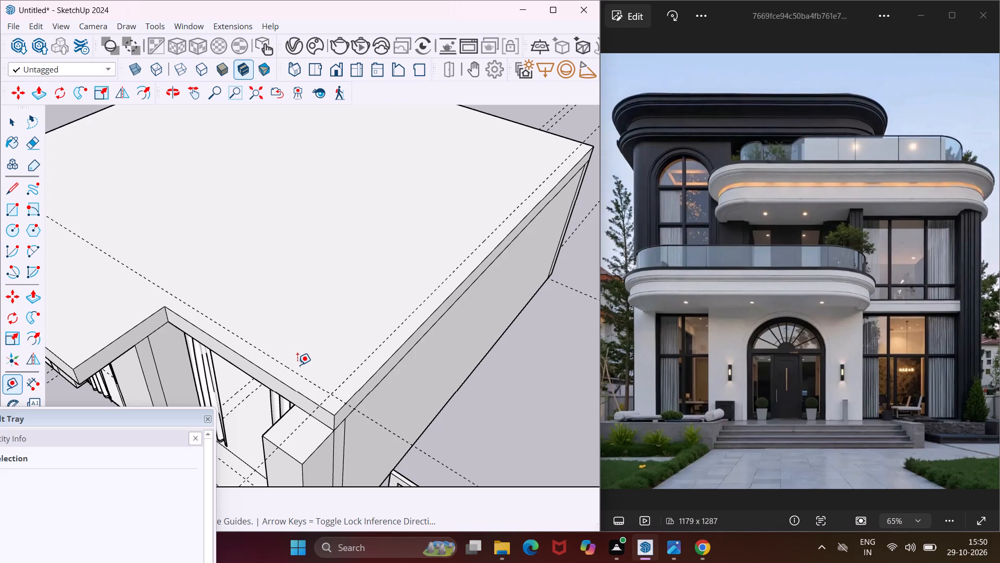
Place a guide on the slab's top face, 9" inward from its rear edge.
middle_drag(297, 365, 185, 389)
scroll(181, 389, down, 3)
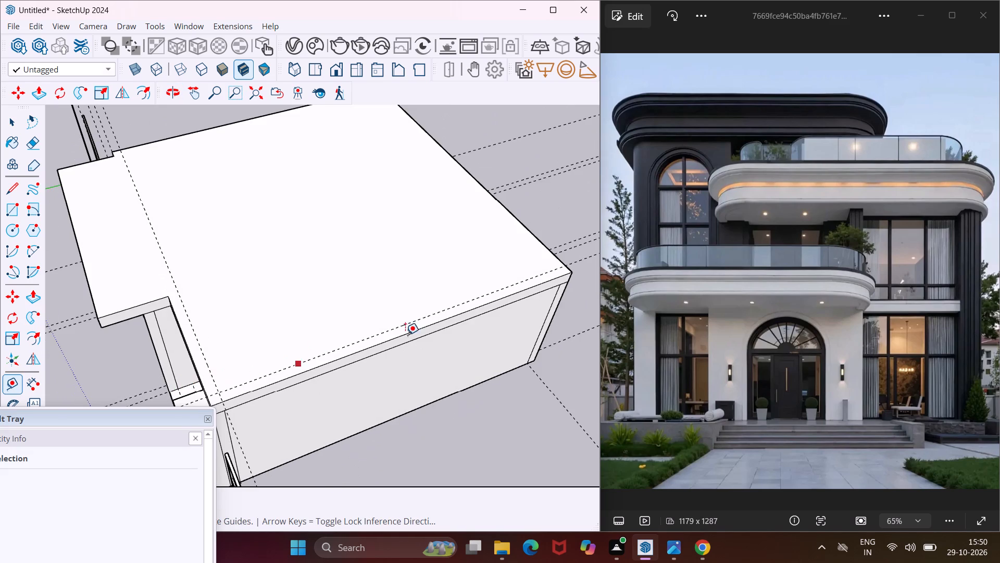
scroll(548, 255, up, 3)
click(548, 255)
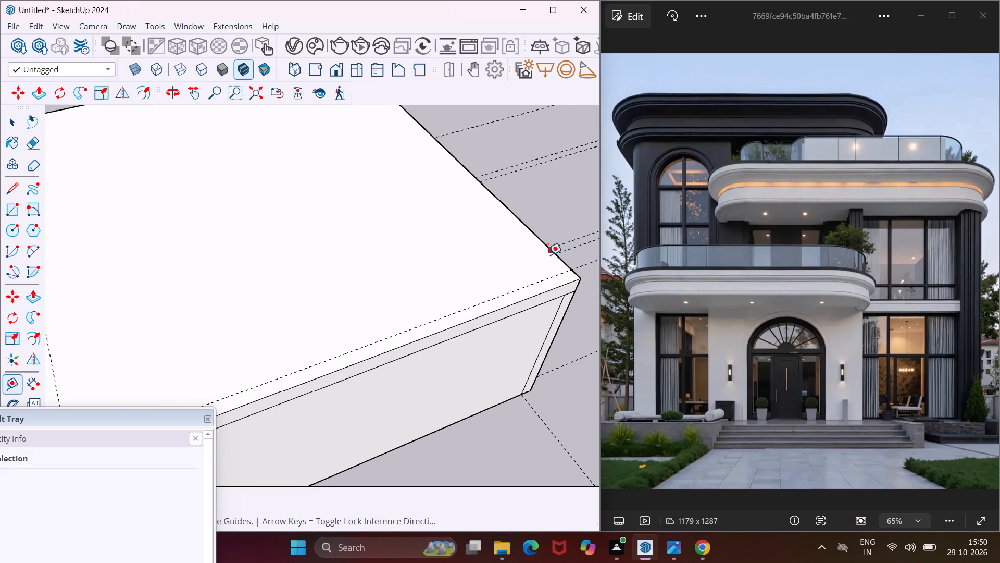
text(9")
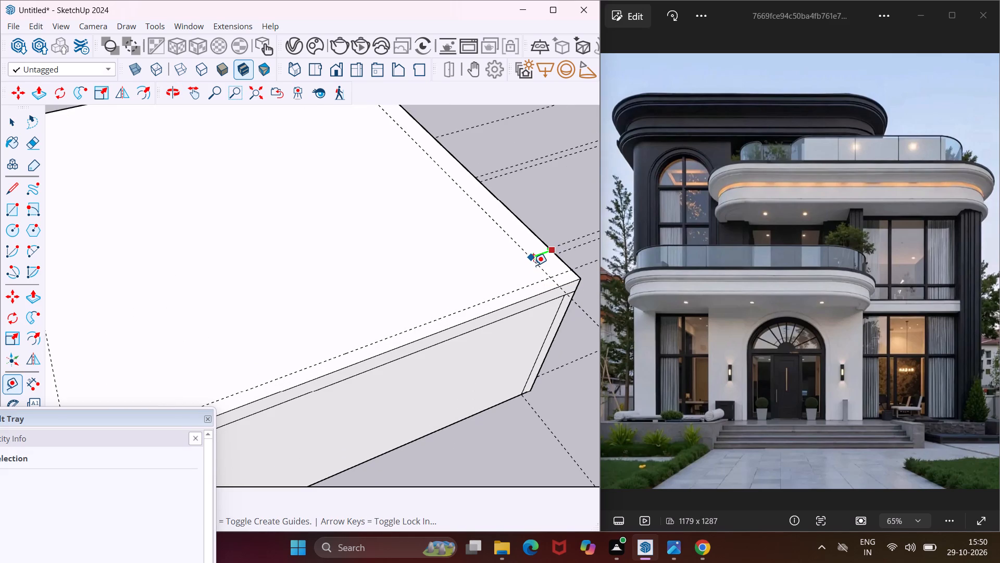
key(Return)
Measure the distance from the left end wall's outer edge to the side of the arched entrance block.
middle_drag(533, 265, 537, 267)
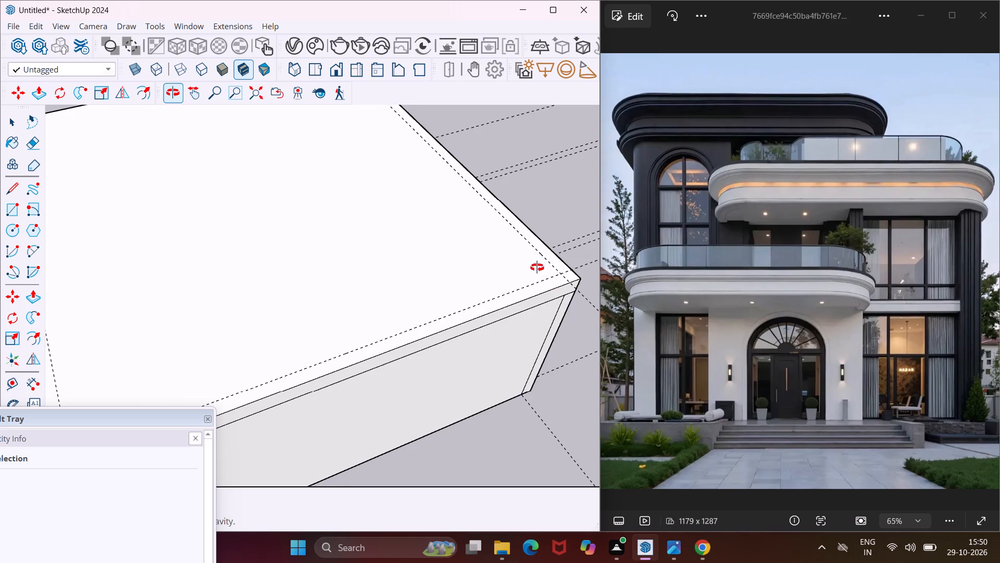
middle_drag(537, 267, 609, 281)
scroll(610, 281, down, 6)
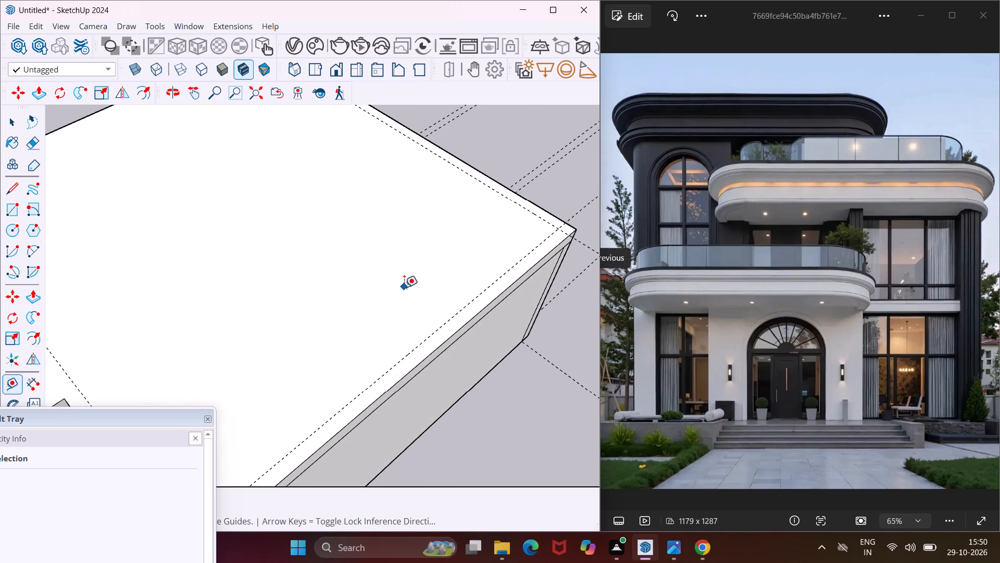
scroll(404, 287, down, 9)
middle_drag(257, 324, 411, 221)
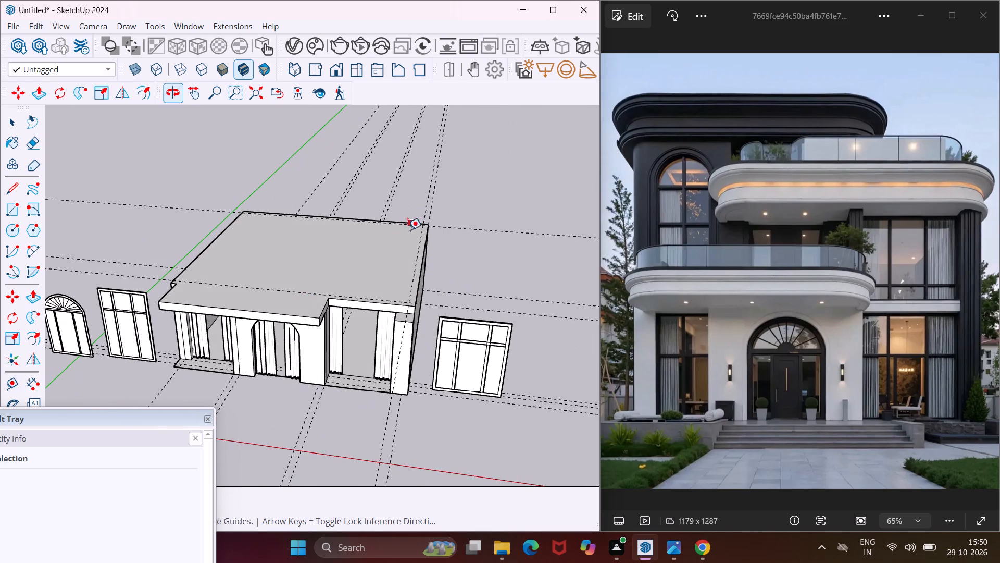
scroll(177, 356, up, 11)
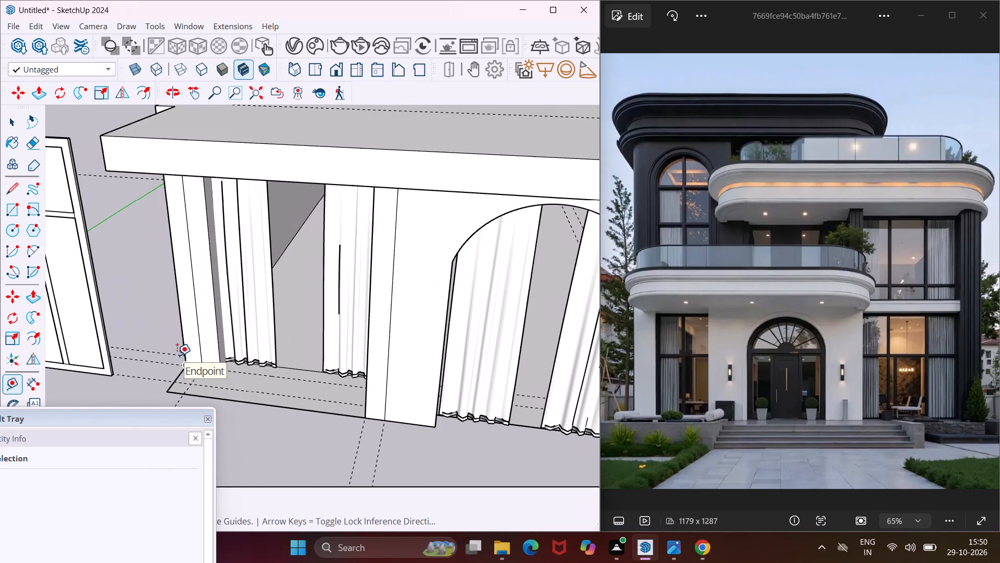
middle_drag(177, 352, 290, 236)
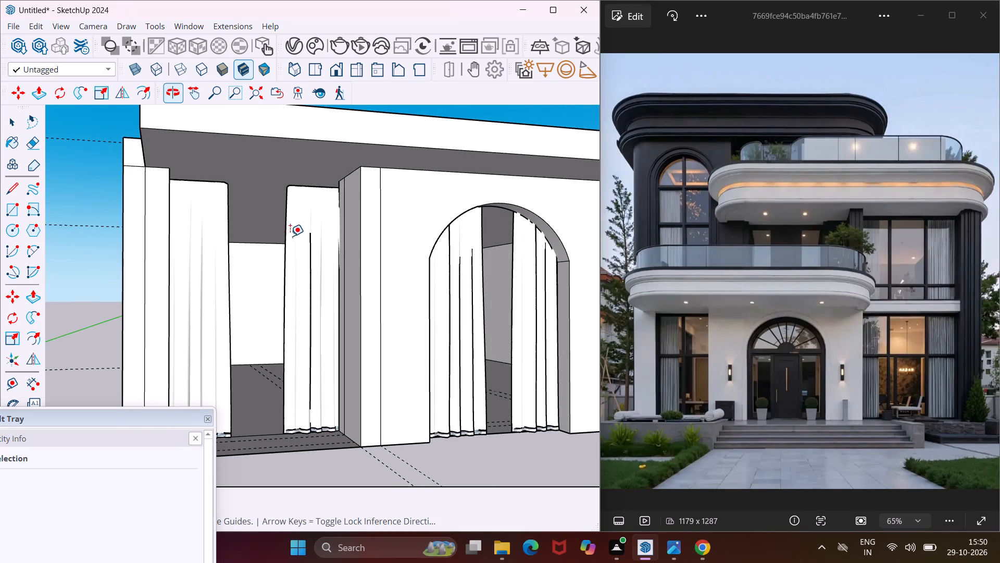
click(124, 260)
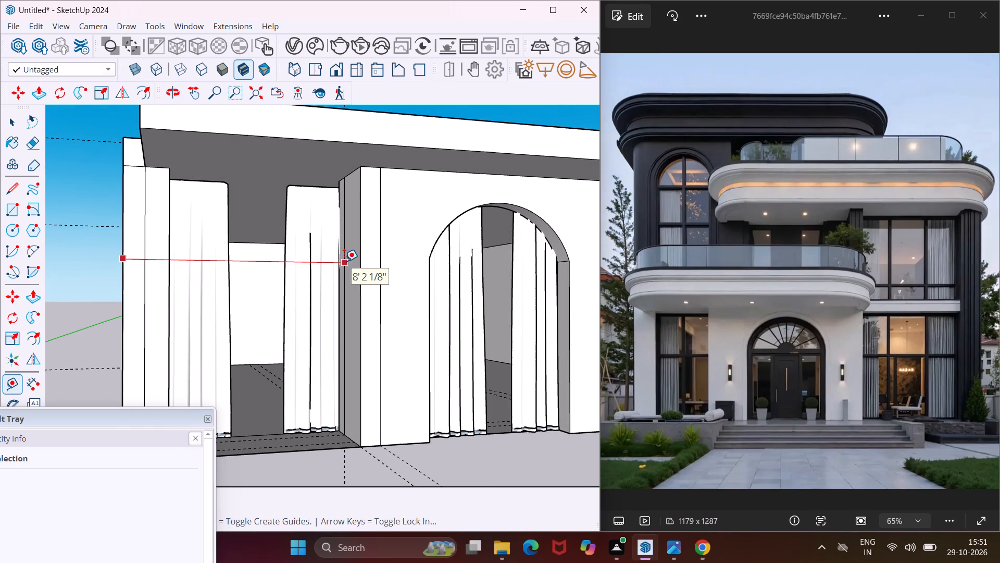
middle_drag(344, 261, 430, 279)
scroll(334, 259, up, 2)
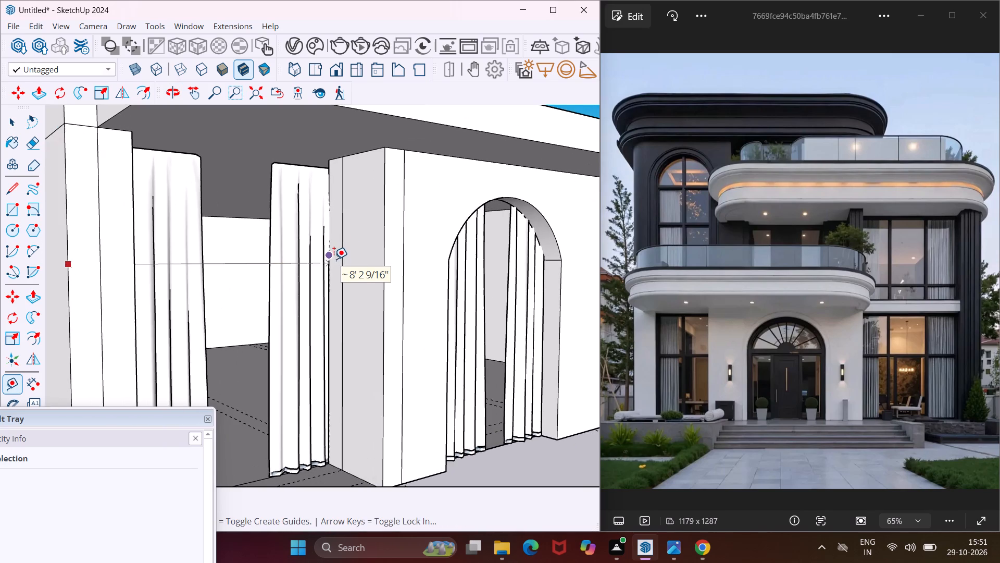
scroll(334, 259, up, 3)
scroll(334, 259, down, 4)
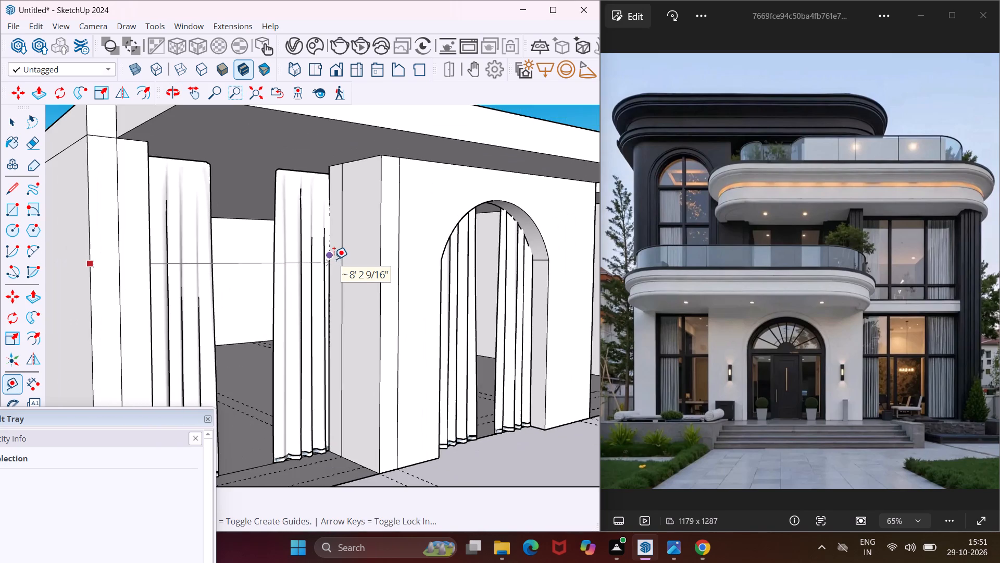
key(Escape)
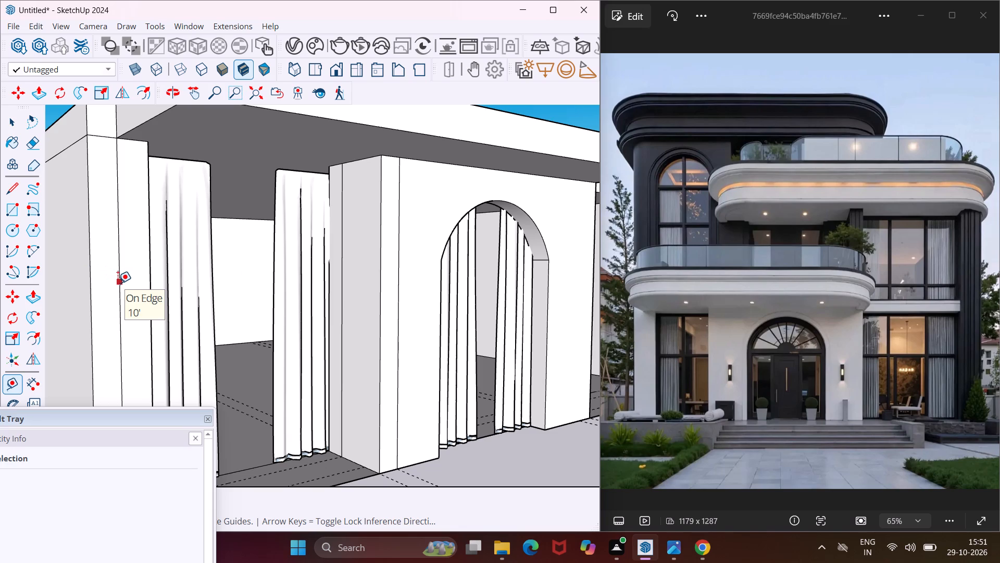
Measure the distance from the inner line on the left end wall's front face to the arched entrance block.
middle_drag(118, 283, 124, 350)
click(124, 350)
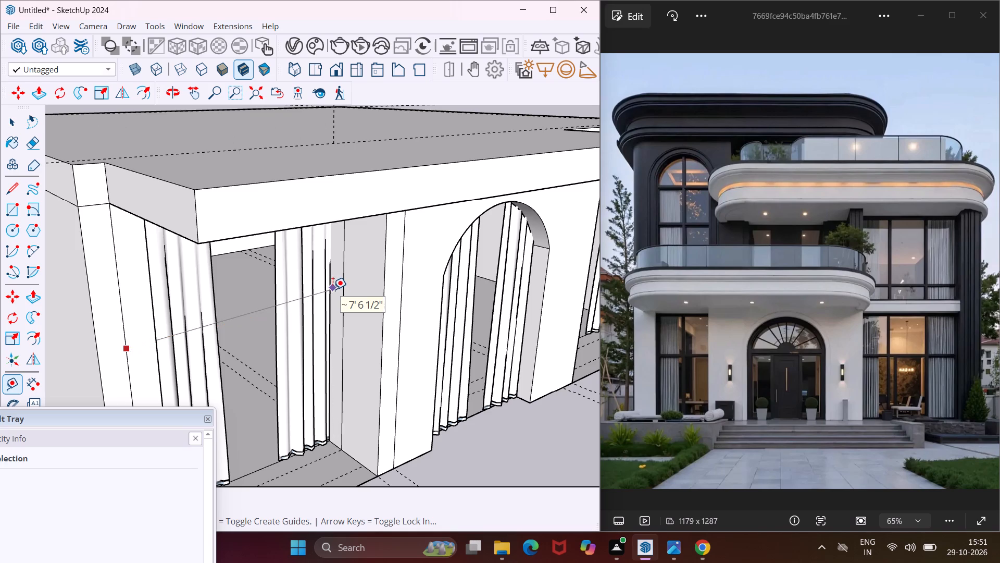
middle_drag(323, 289, 287, 263)
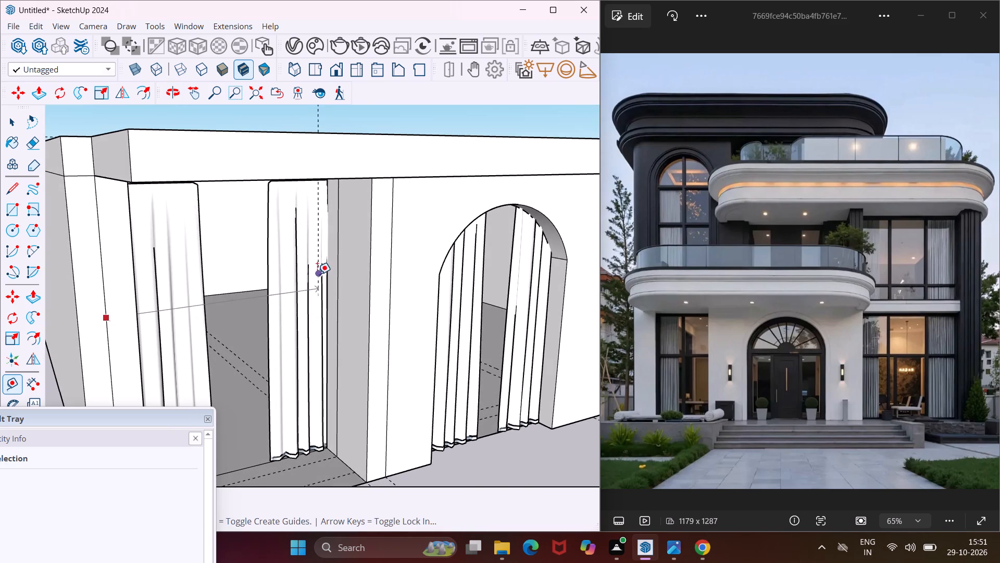
scroll(319, 276, up, 3)
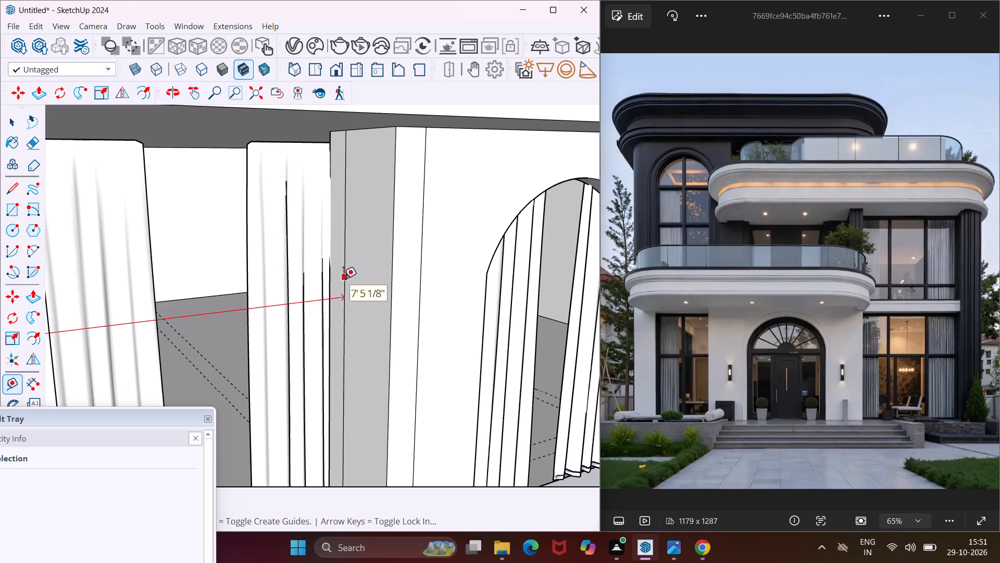
key(Escape)
key(space)
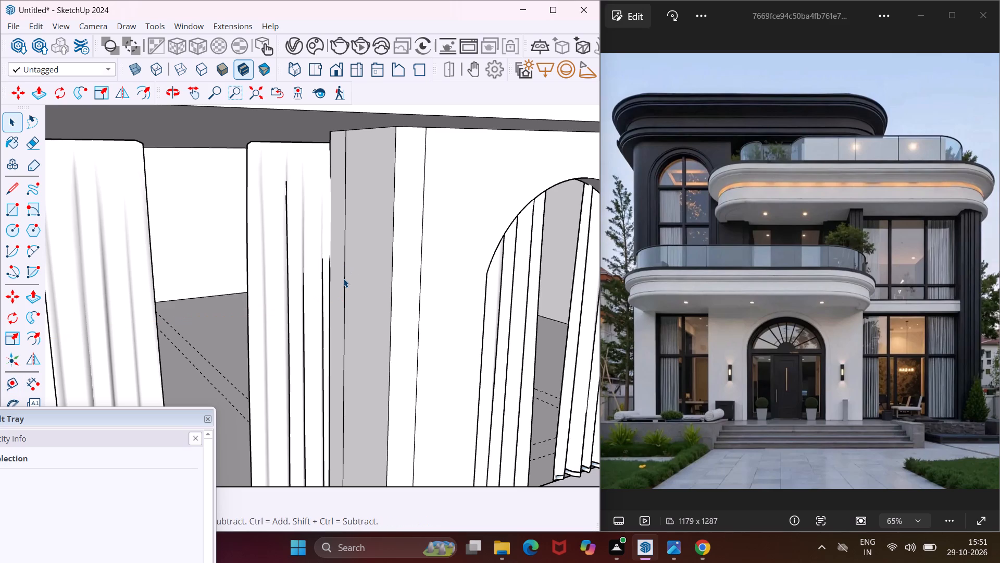
Place a guide on the slab's top face, 9" inward from its left side edge.
middle_drag(343, 278, 387, 384)
scroll(377, 362, down, 11)
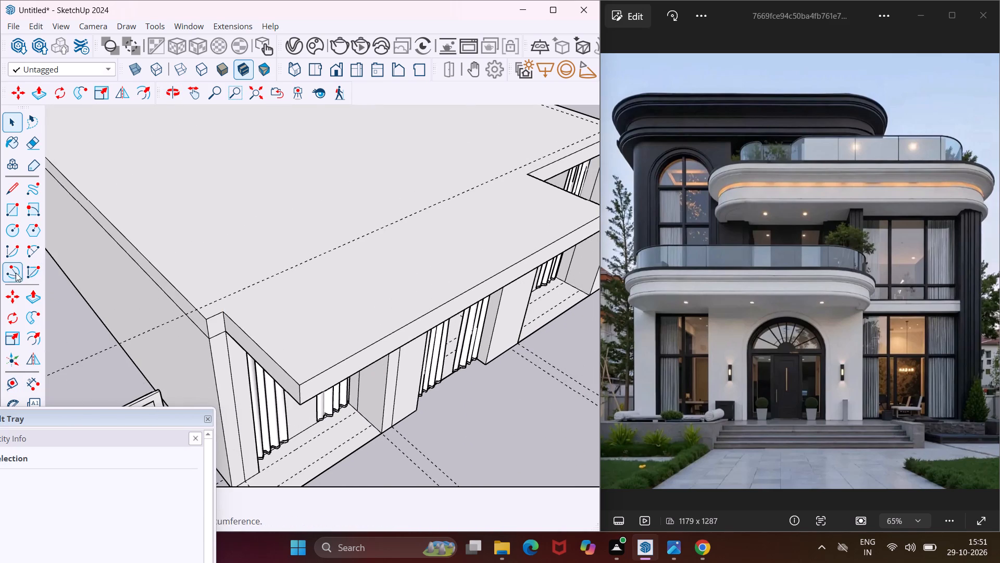
click(8, 383)
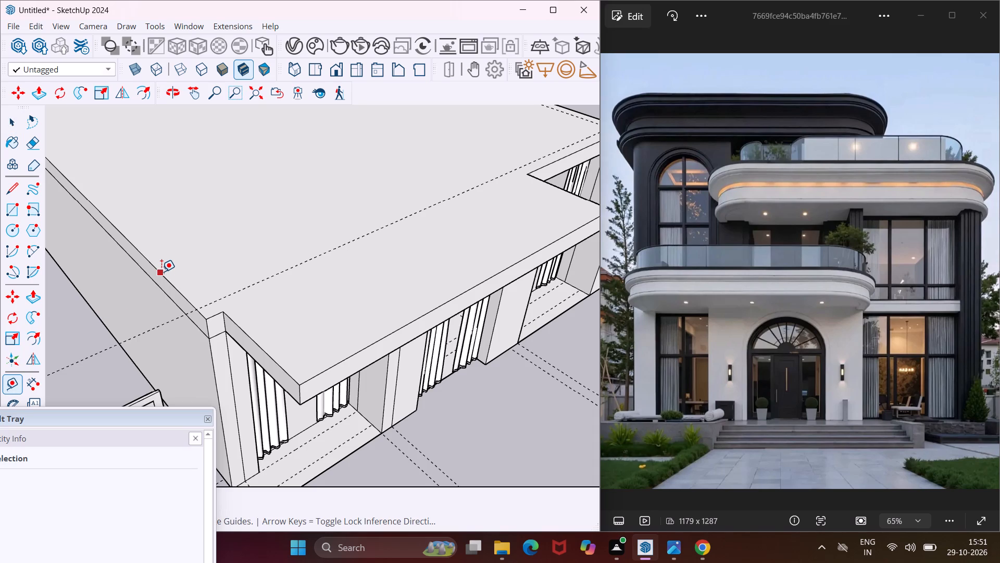
scroll(161, 271, up, 9)
click(161, 271)
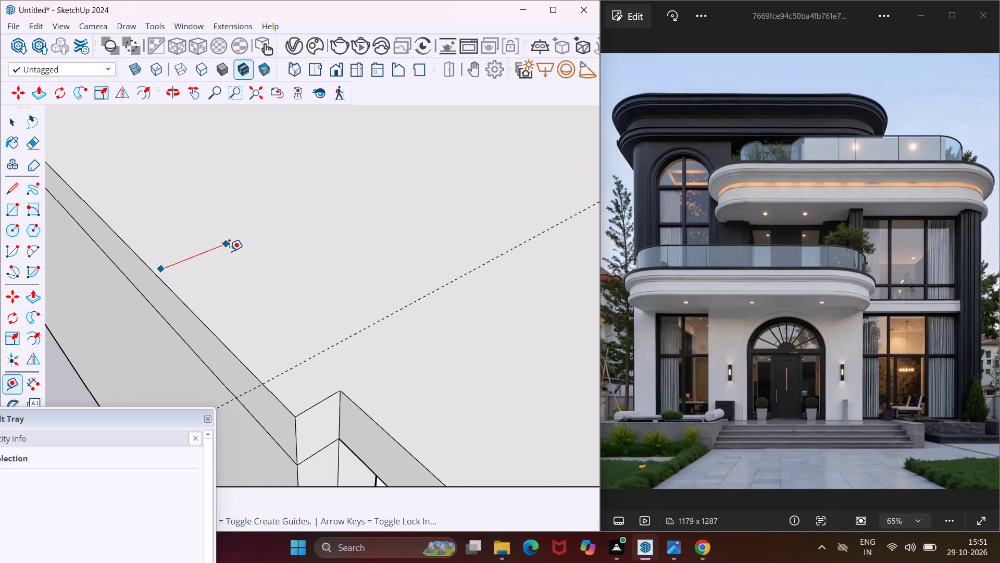
key(Escape)
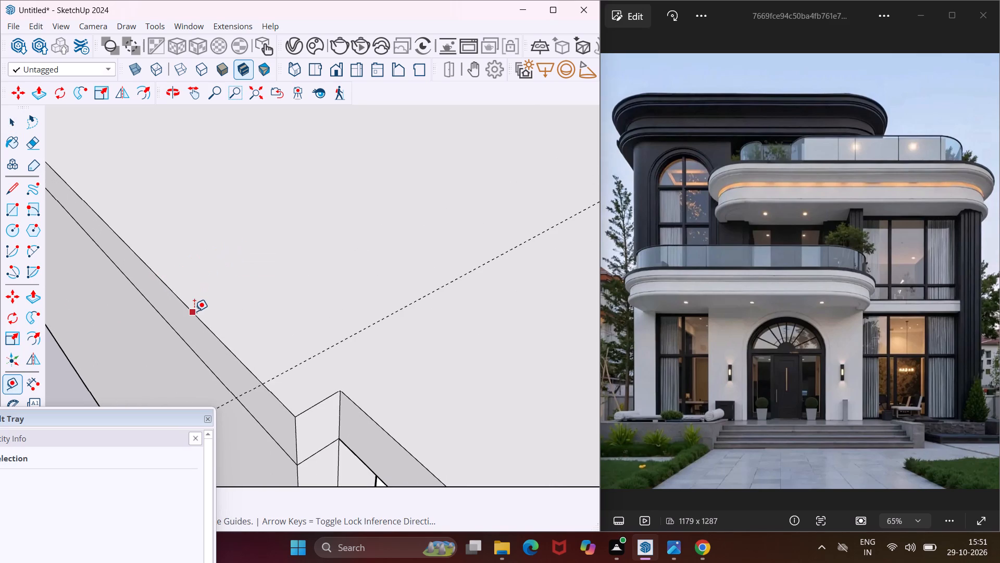
click(194, 311)
text(9")
key(Return)
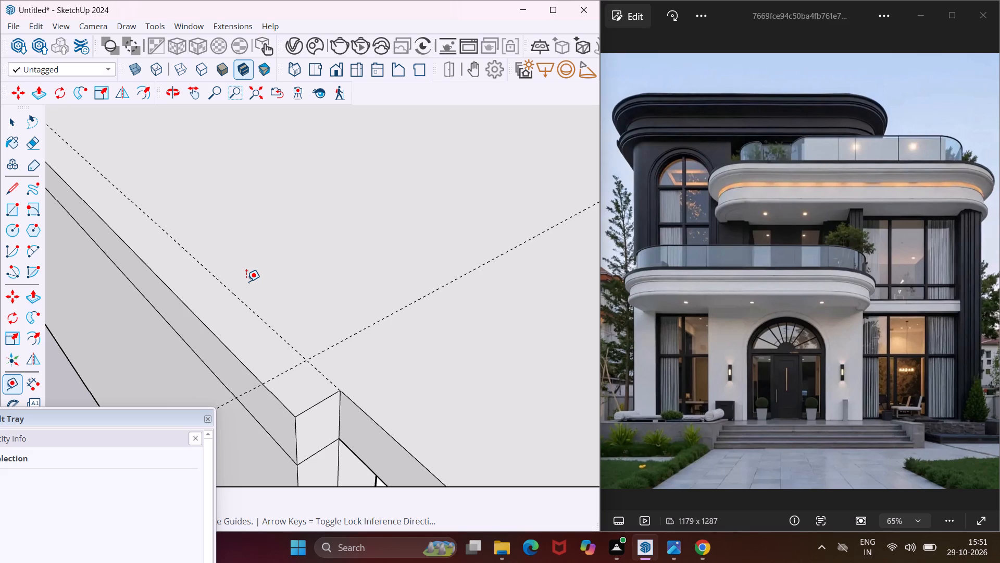
Place a parallel guide 9" from the existing front wall guide, offset toward the slab's front edge.
scroll(246, 281, down, 4)
middle_drag(280, 325, 339, 312)
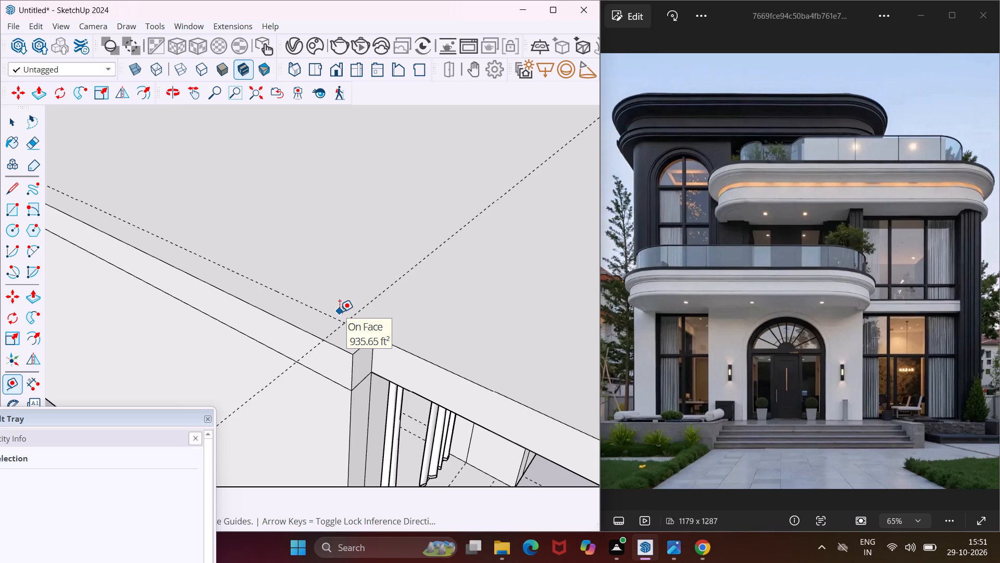
scroll(317, 326, down, 4)
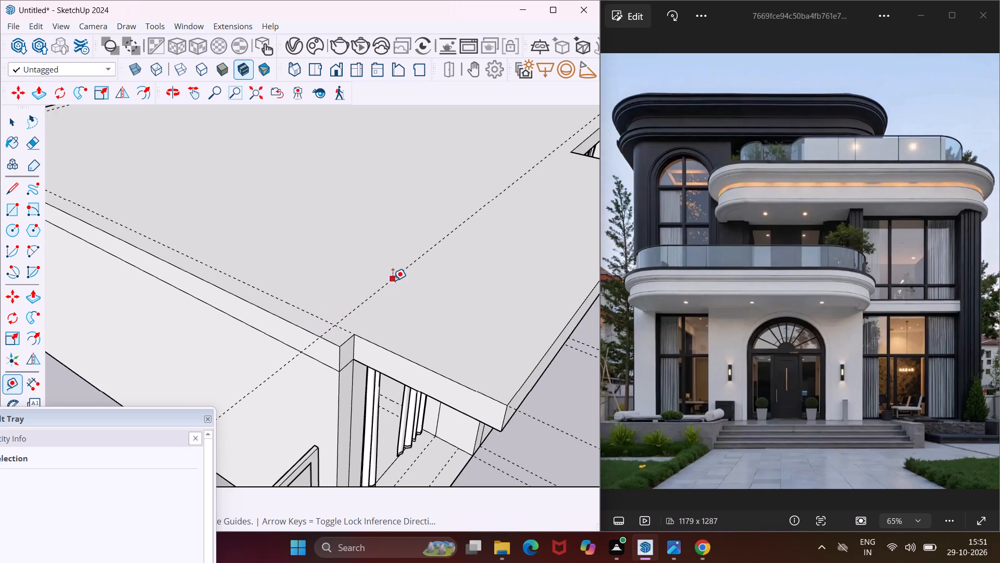
scroll(393, 280, up, 6)
click(393, 280)
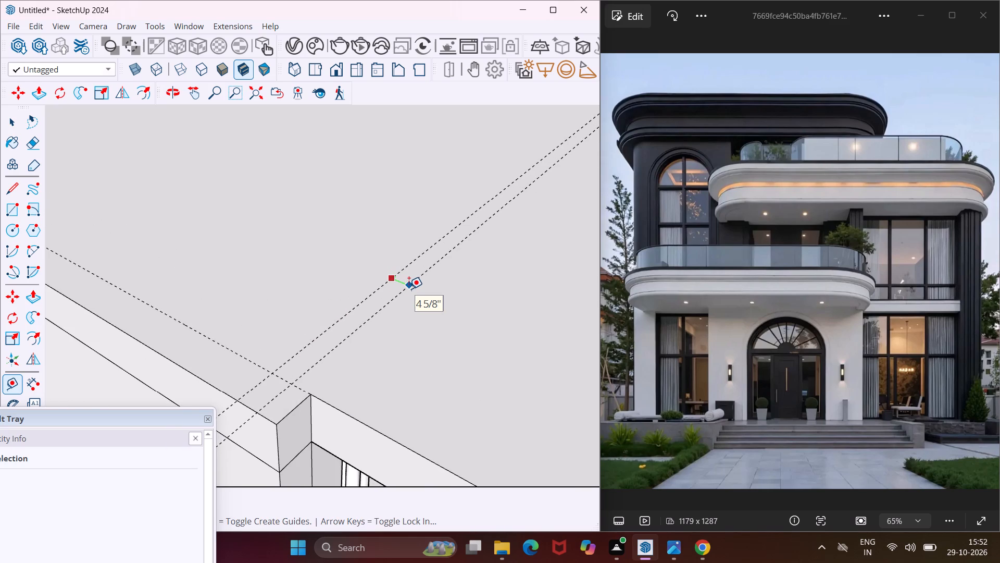
text(9")
key(Return)
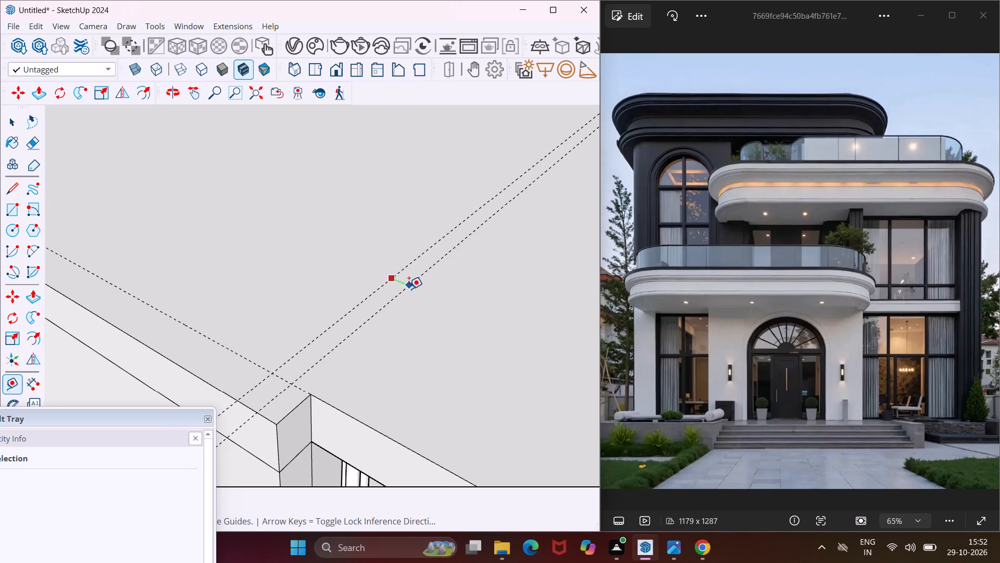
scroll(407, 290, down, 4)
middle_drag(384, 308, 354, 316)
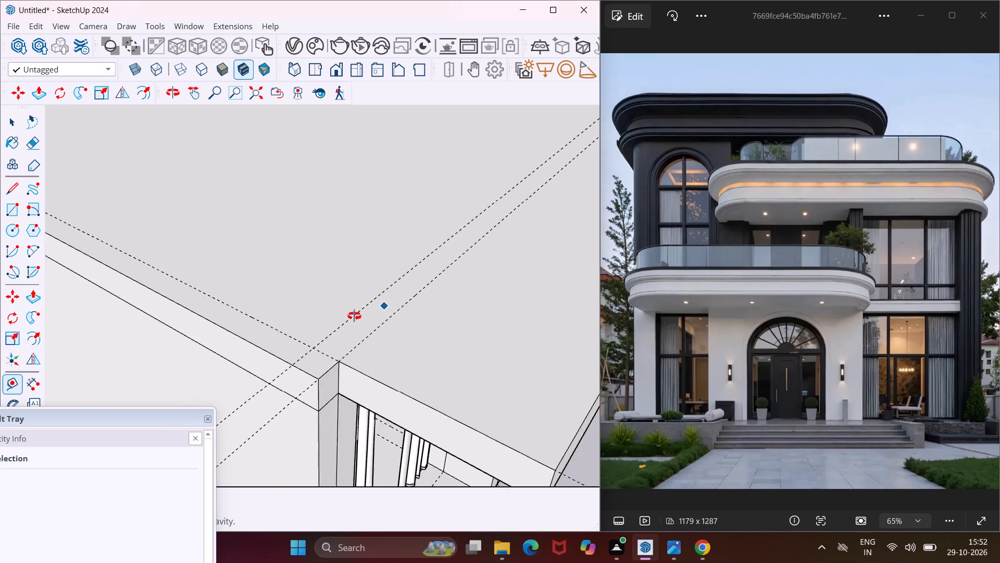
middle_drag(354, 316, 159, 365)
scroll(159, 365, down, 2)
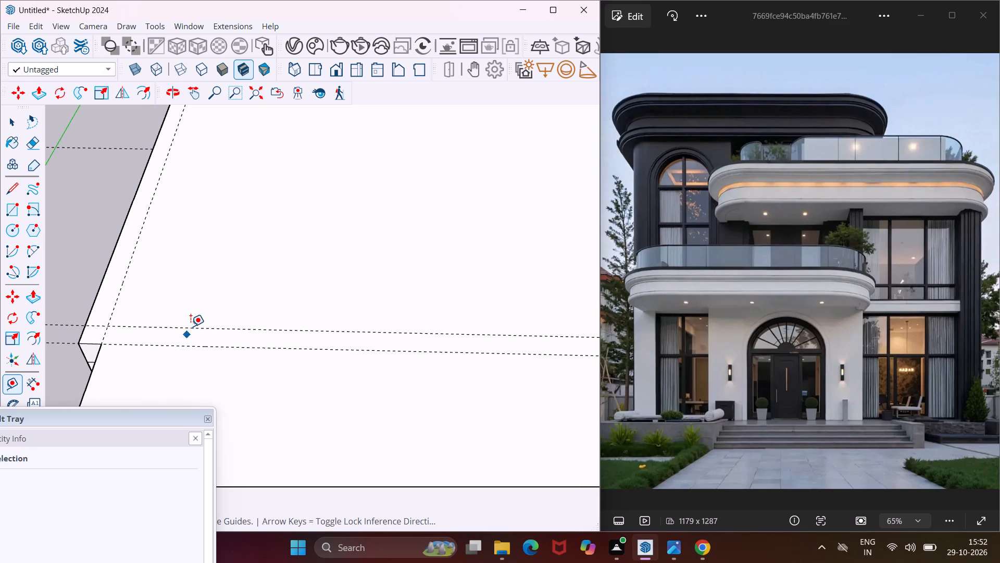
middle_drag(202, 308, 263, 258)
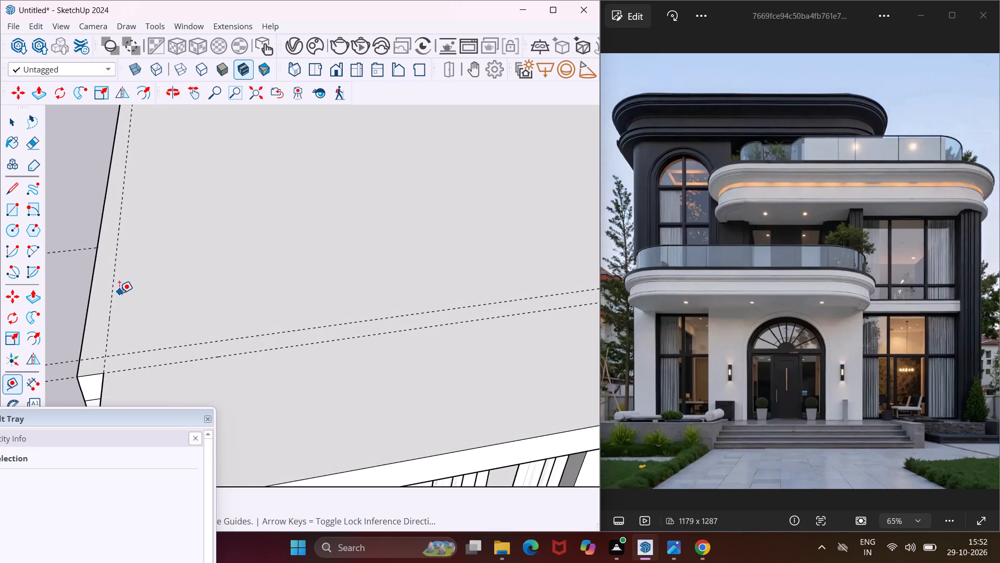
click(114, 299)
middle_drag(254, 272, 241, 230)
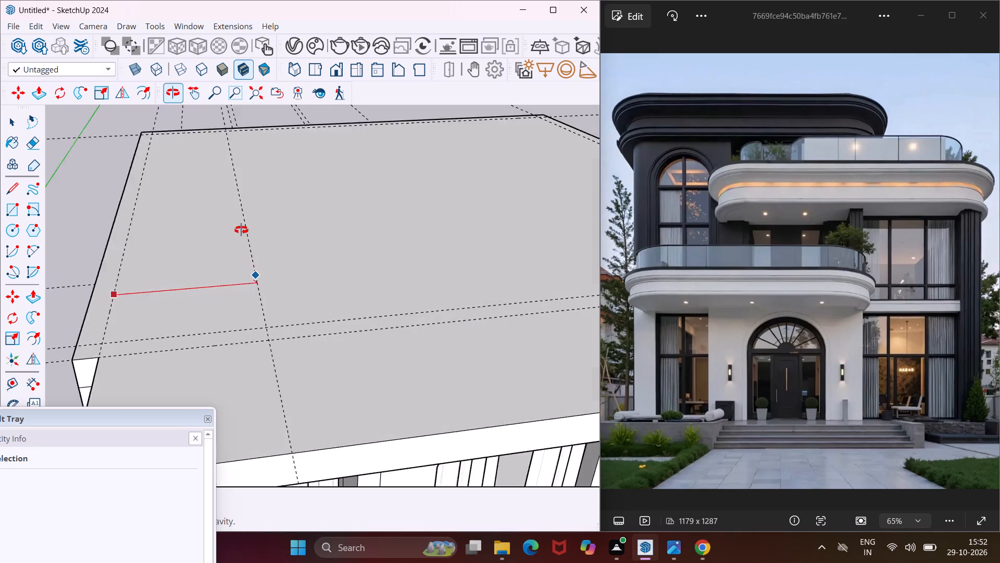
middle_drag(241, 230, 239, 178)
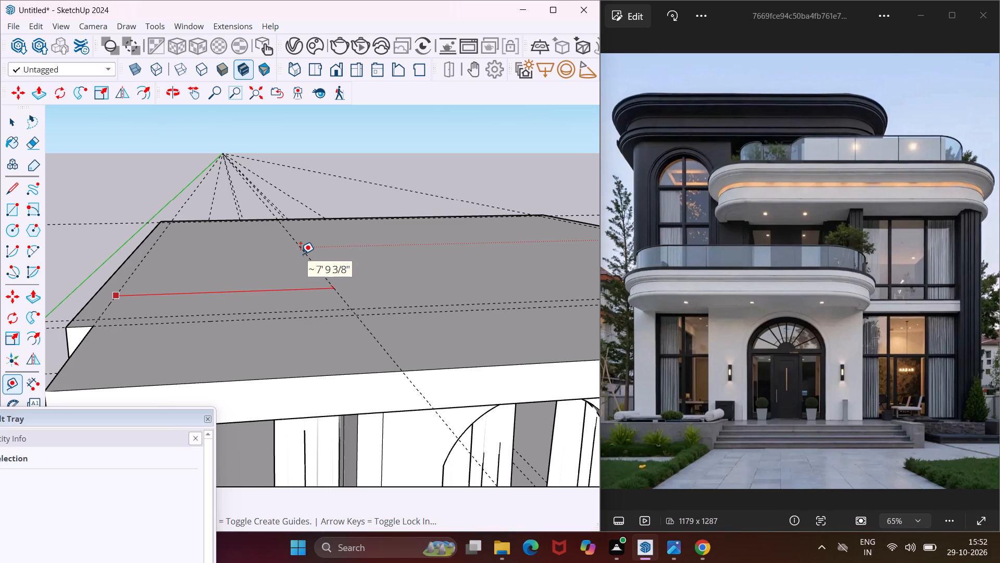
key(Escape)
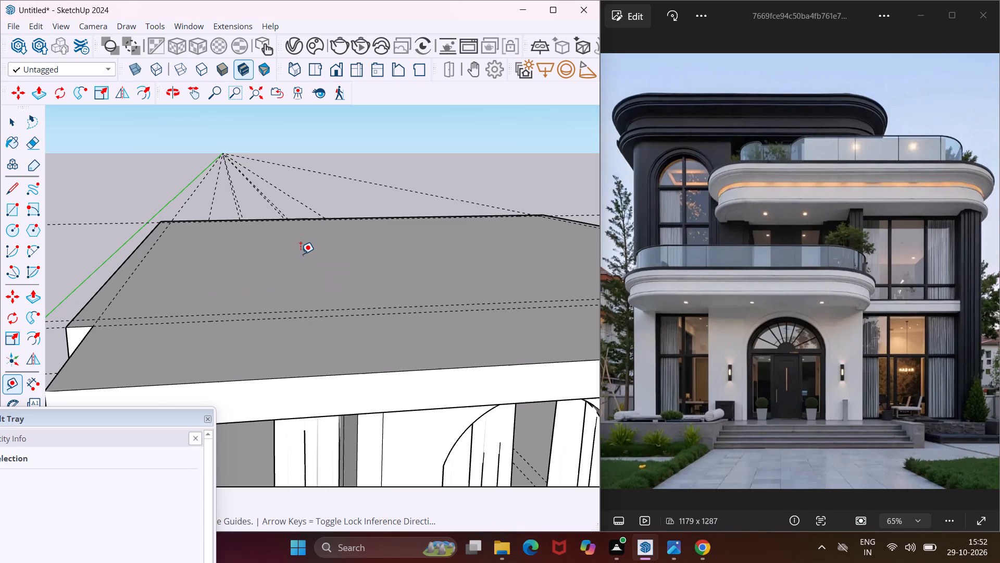
Measure the distance from the left end wall's inner line to the side of the arched entrance block.
middle_drag(301, 254, 314, 212)
scroll(314, 212, down, 4)
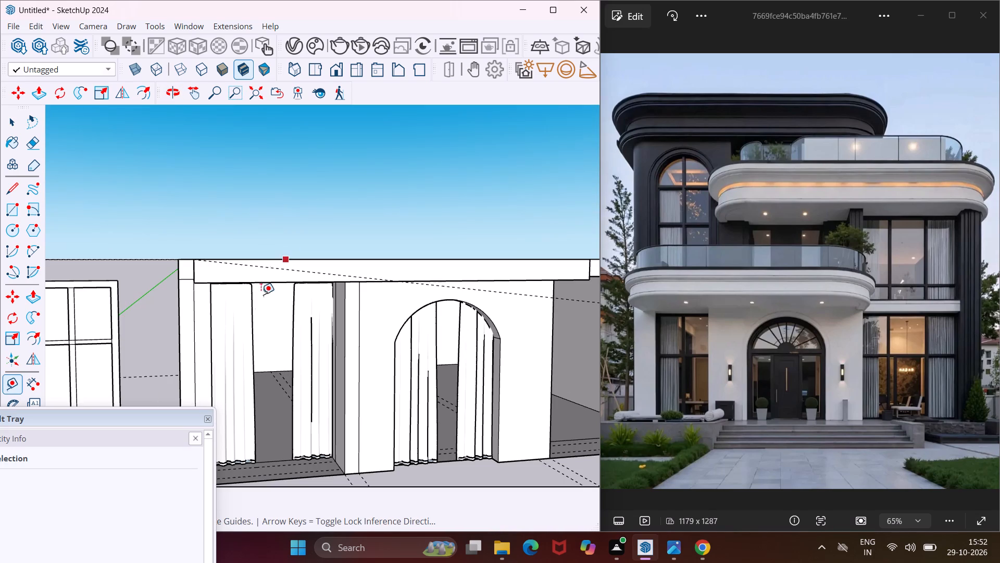
scroll(201, 357, up, 3)
click(194, 352)
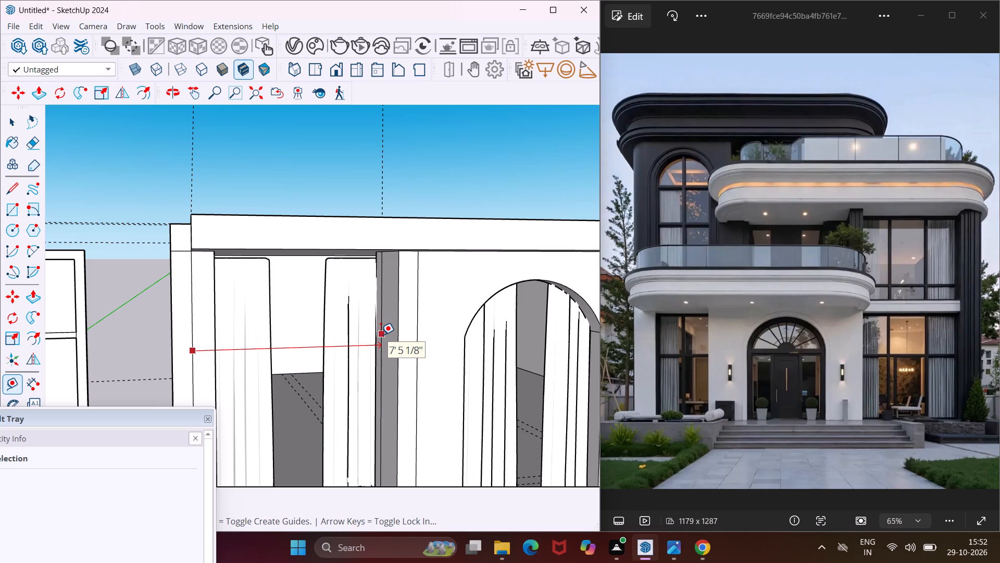
key(Escape)
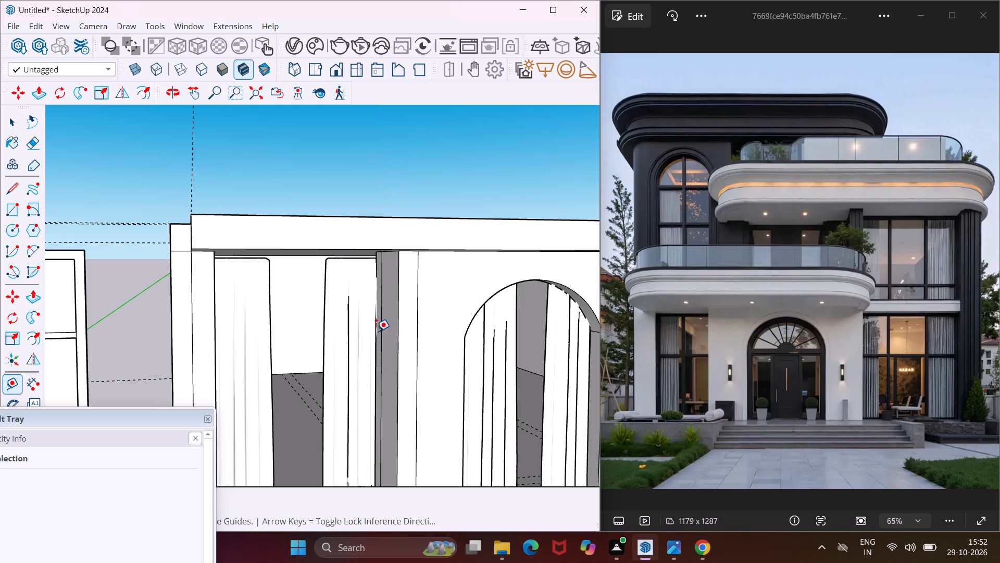
Place a guide on the slab's top face about 7' 1" inward from the left side wall guide.
middle_drag(341, 204, 366, 357)
scroll(148, 241, up, 4)
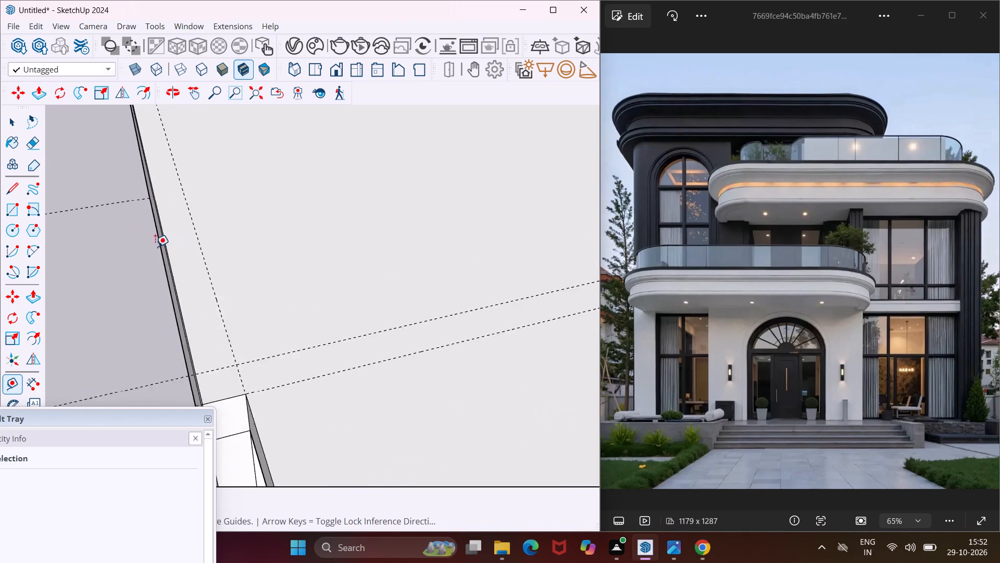
scroll(155, 247, up, 1)
click(214, 251)
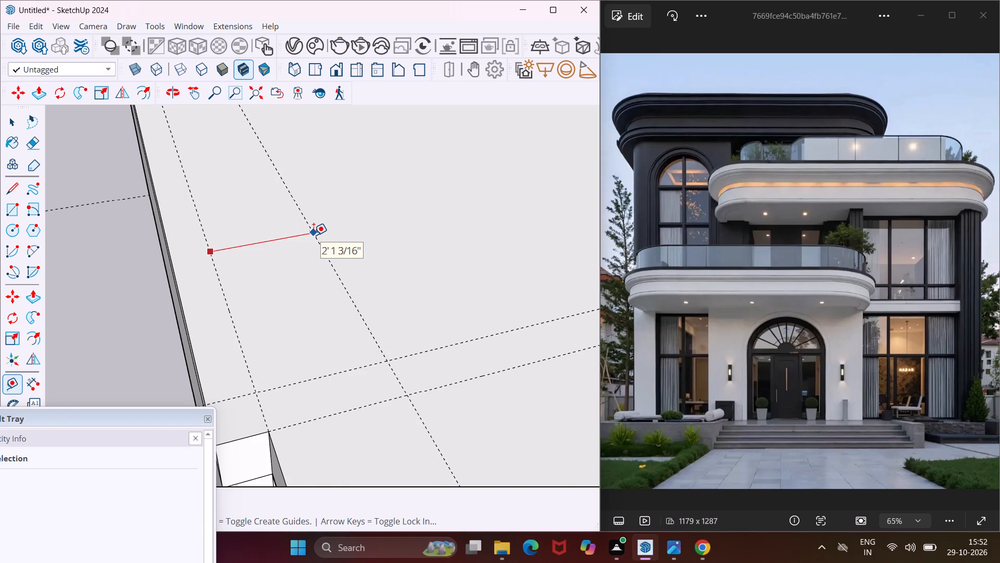
scroll(314, 235, down, 4)
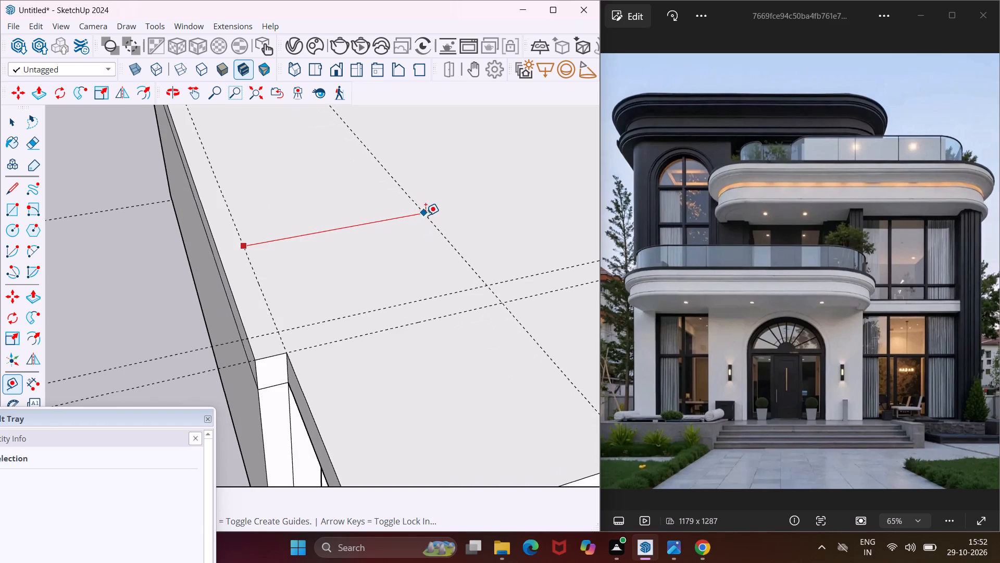
middle_drag(440, 231, 301, 251)
scroll(301, 251, down, 4)
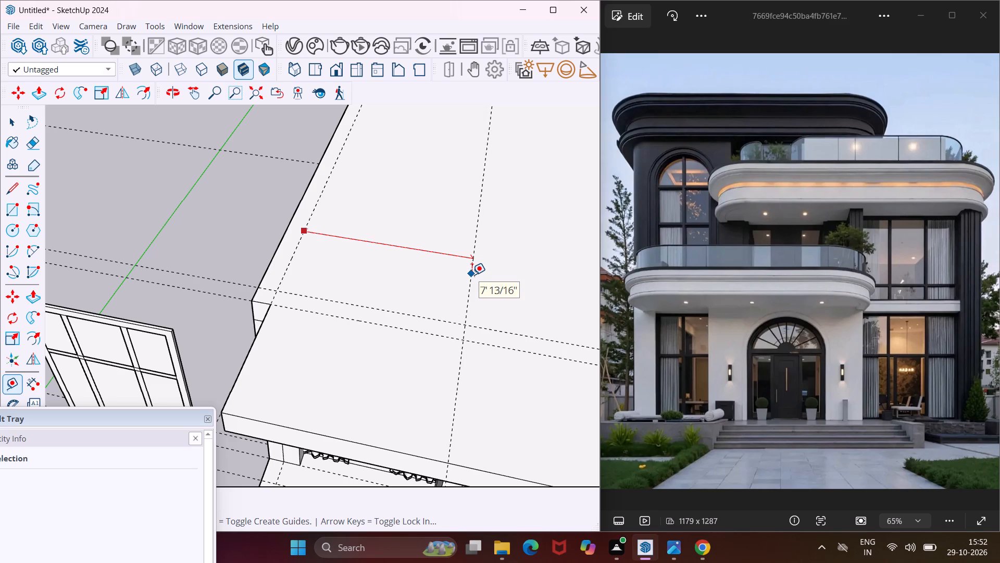
click(472, 275)
Place a parallel guide 9" further inward from the new cross-wall guide.
middle_drag(472, 275, 482, 243)
scroll(484, 243, up, 1)
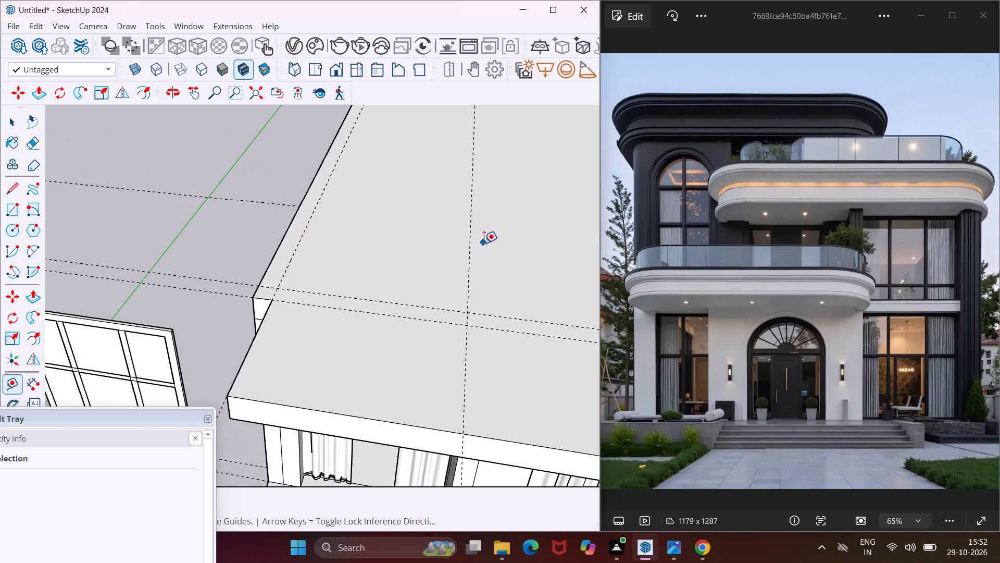
scroll(484, 243, up, 5)
click(463, 293)
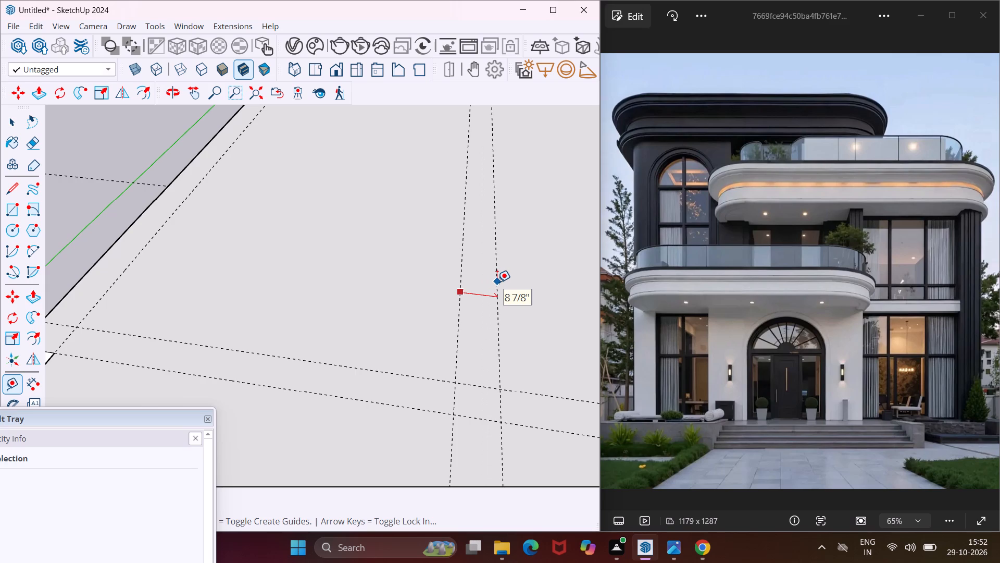
key(9)
key(shift+quotedbl)
key(Return)
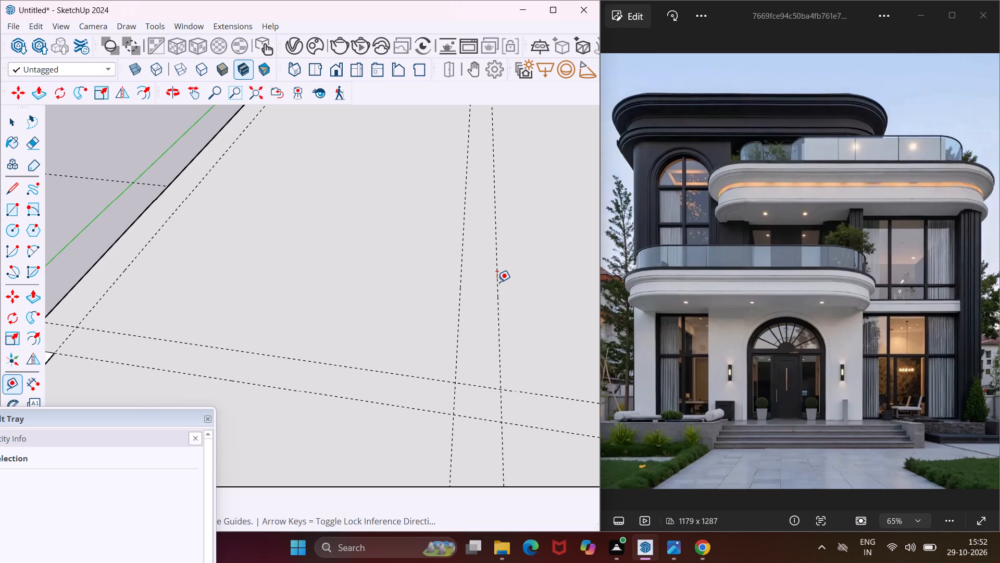
Place a guide on the slab's top face, 9" inward from the side edge of the projecting front portion.
middle_drag(497, 282, 318, 325)
scroll(290, 325, down, 14)
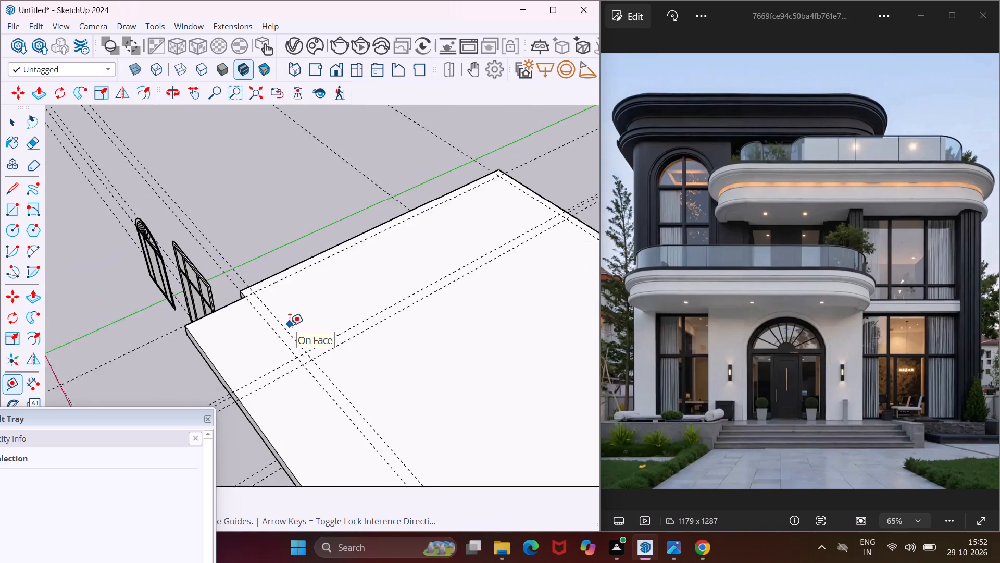
scroll(290, 325, down, 5)
scroll(349, 399, up, 2)
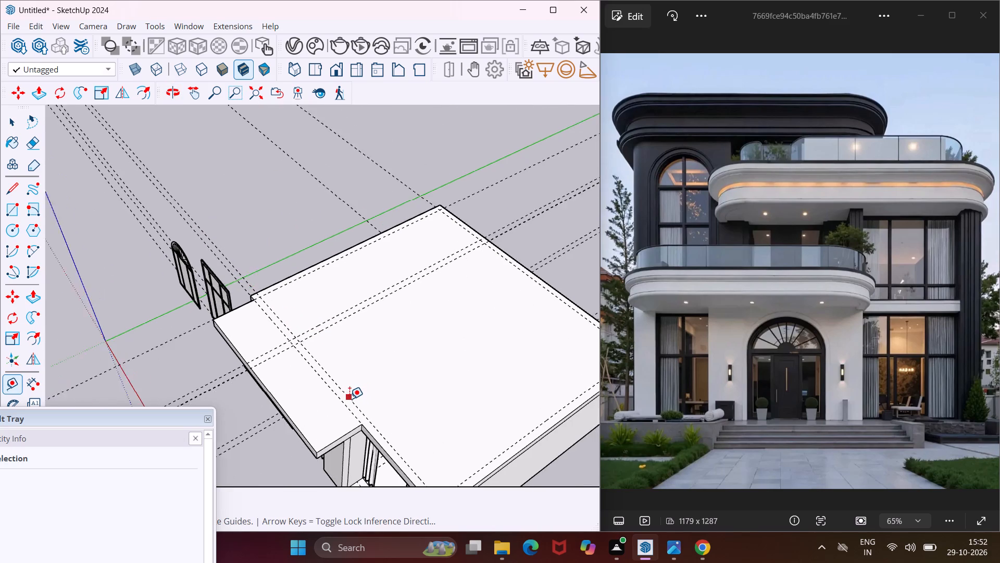
scroll(349, 399, up, 6)
scroll(349, 399, down, 5)
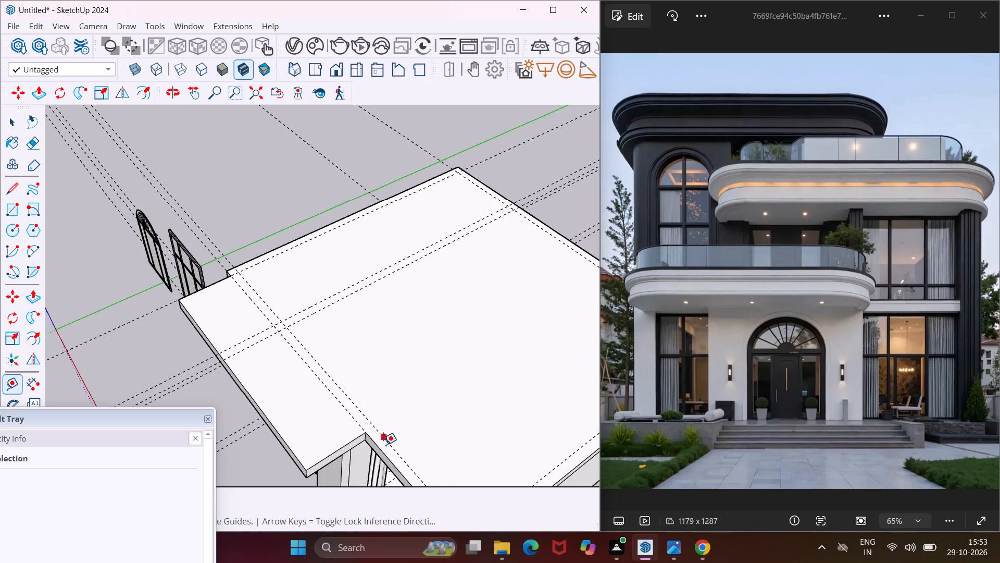
middle_drag(383, 445, 450, 303)
middle_drag(447, 291, 441, 264)
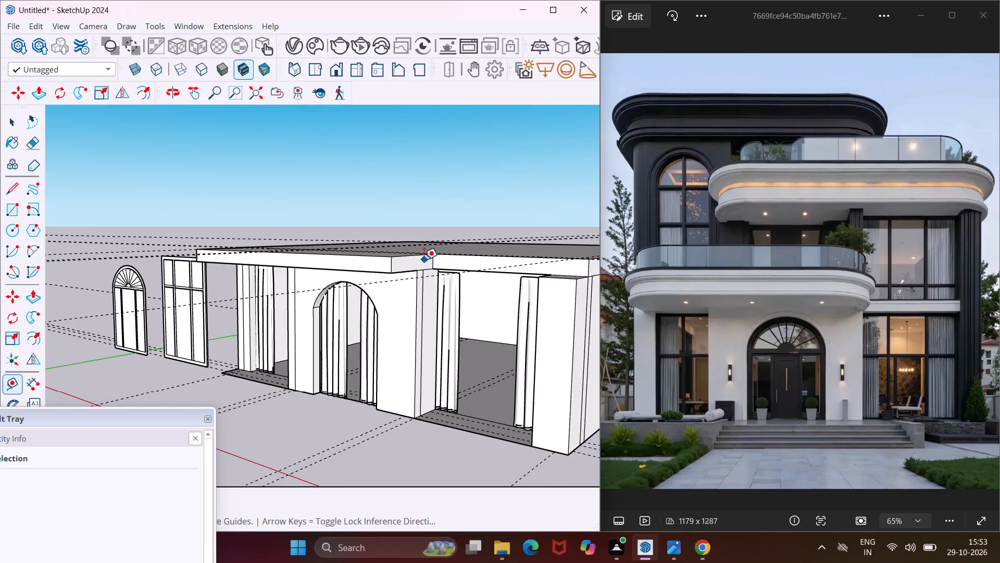
scroll(424, 260, up, 8)
middle_drag(453, 249, 515, 344)
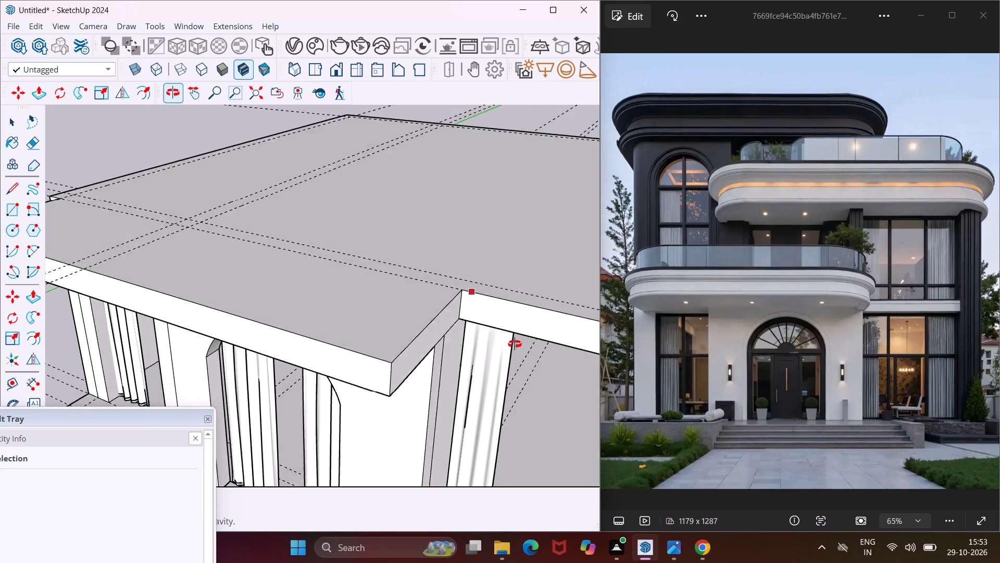
middle_drag(515, 344, 534, 351)
scroll(486, 295, up, 4)
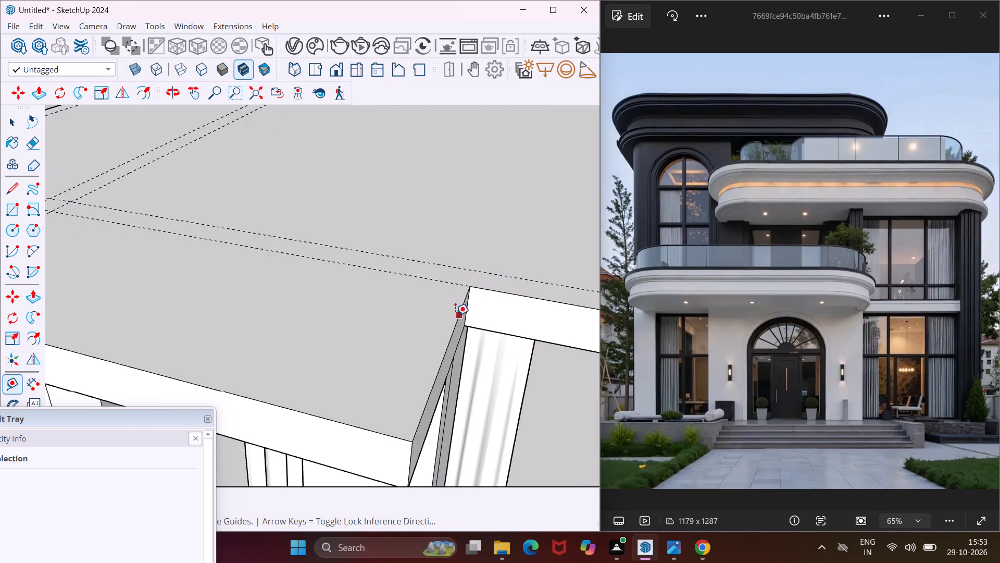
click(455, 315)
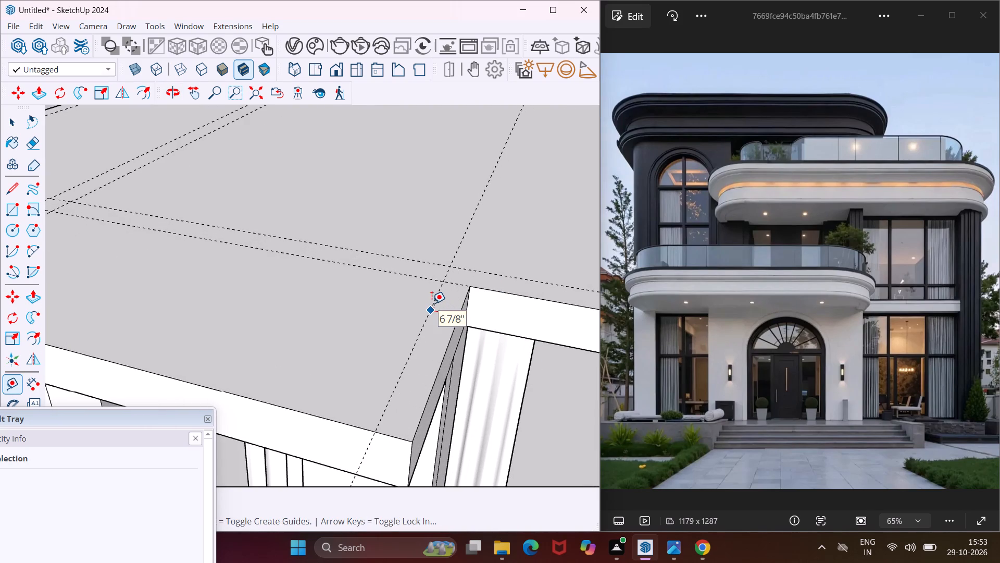
text(9")
key(Return)
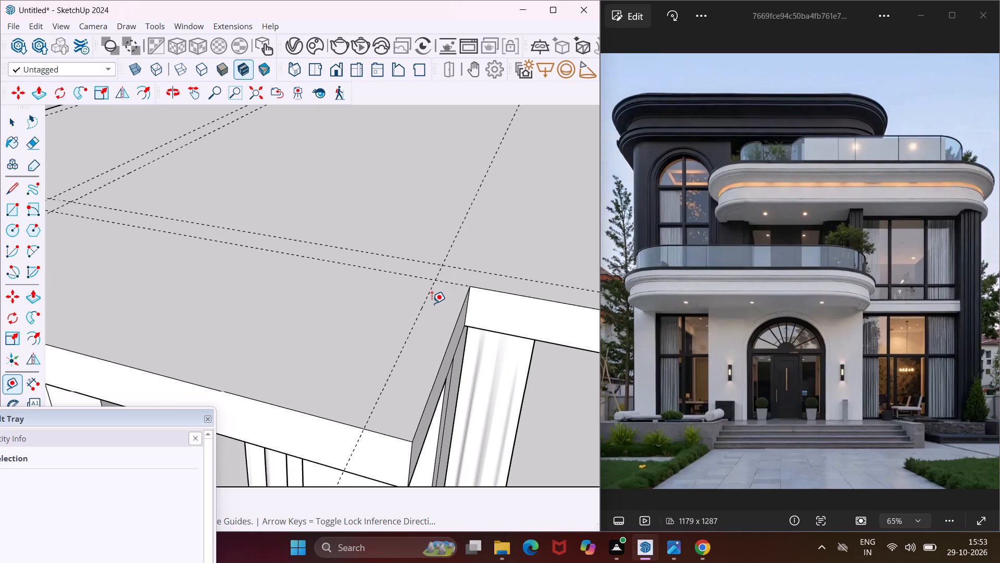
Place a parallel guide 9" from that guide, back toward the recessed right side of the slab.
click(465, 212)
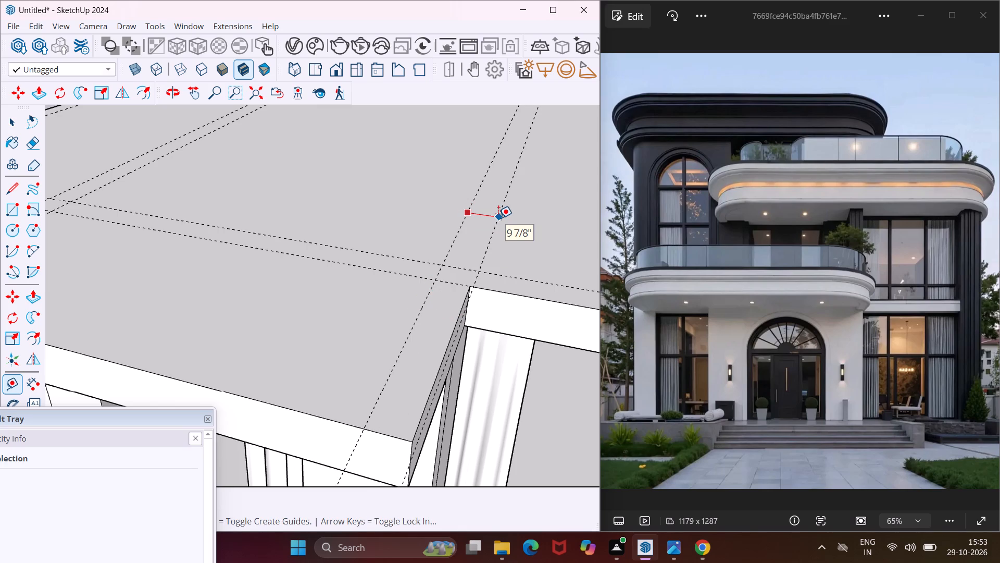
text(9")
key(Return)
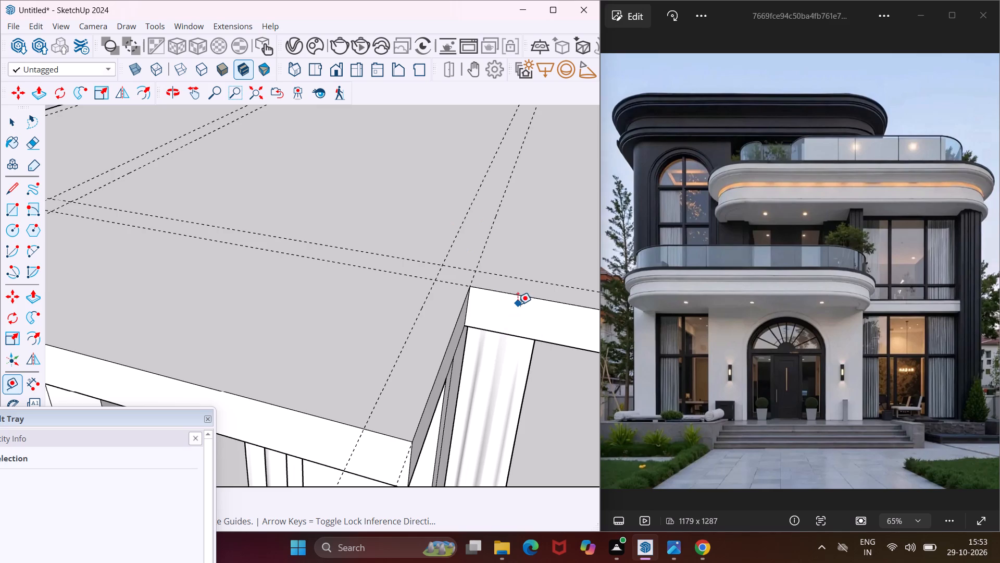
Place a guide on the slab's top face, 1' inward from the inner guide along the projecting front portion's side edge.
scroll(449, 246, down, 4)
middle_drag(448, 245, 504, 256)
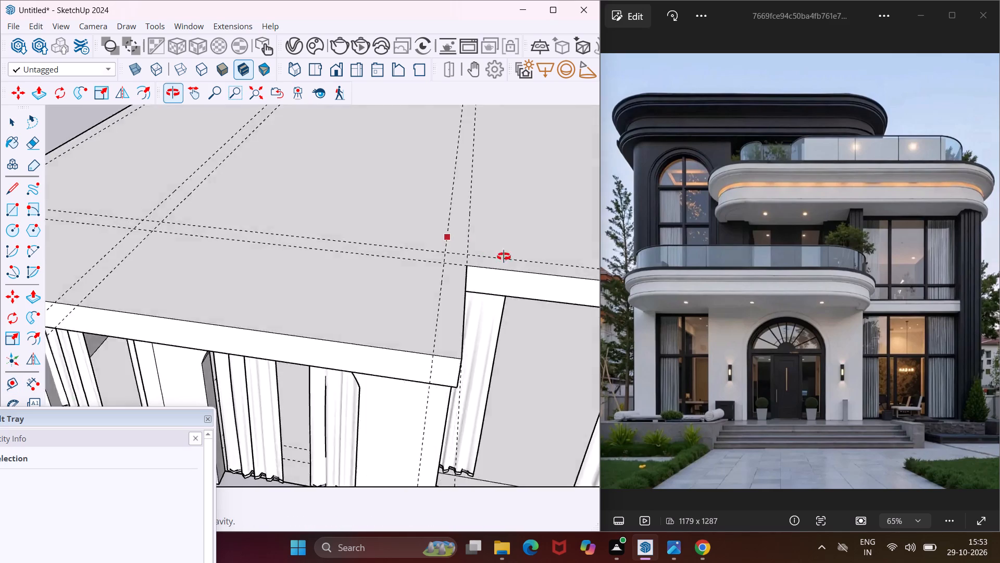
middle_drag(504, 256, 585, 255)
scroll(398, 129, up, 4)
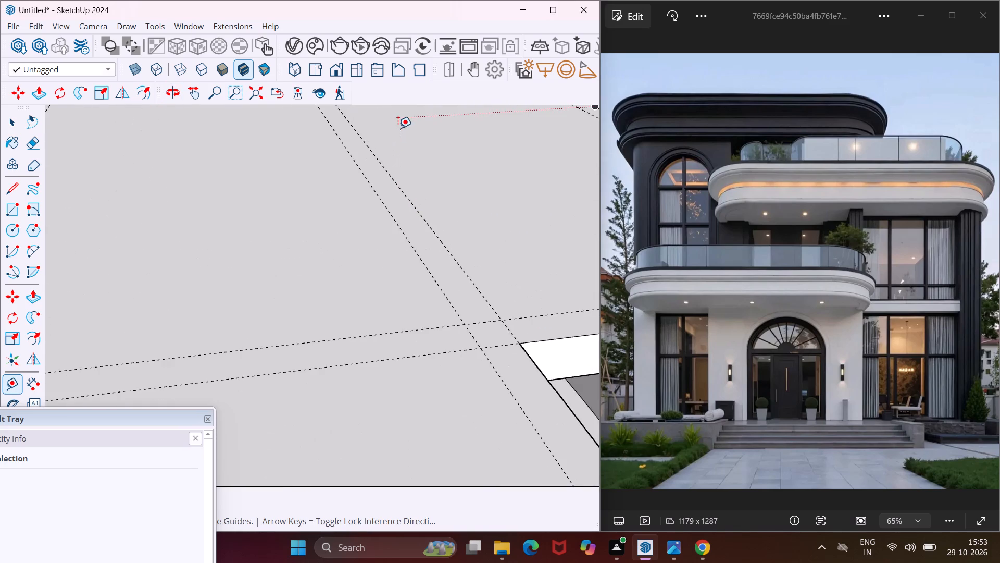
scroll(396, 132, down, 5)
scroll(390, 158, up, 3)
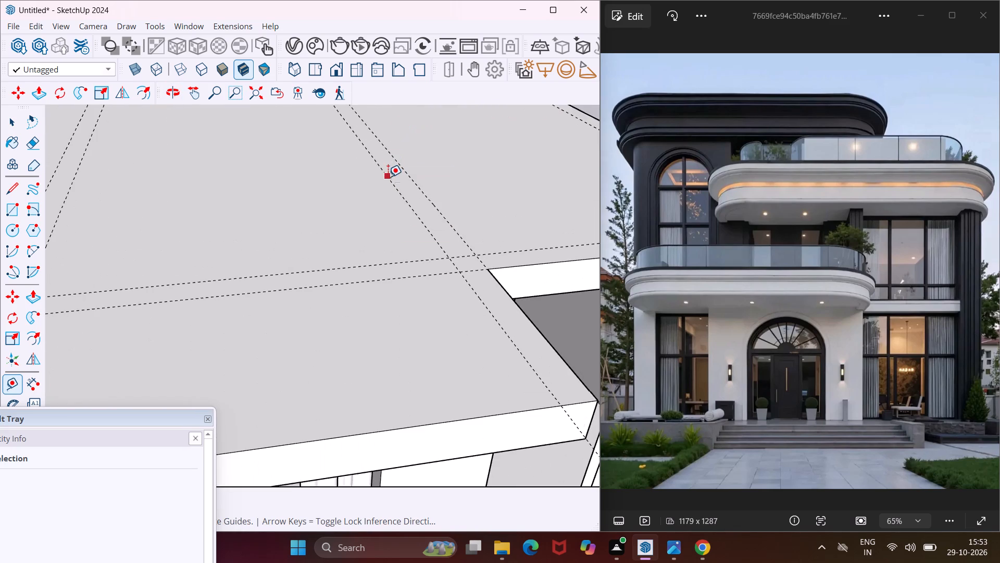
click(388, 177)
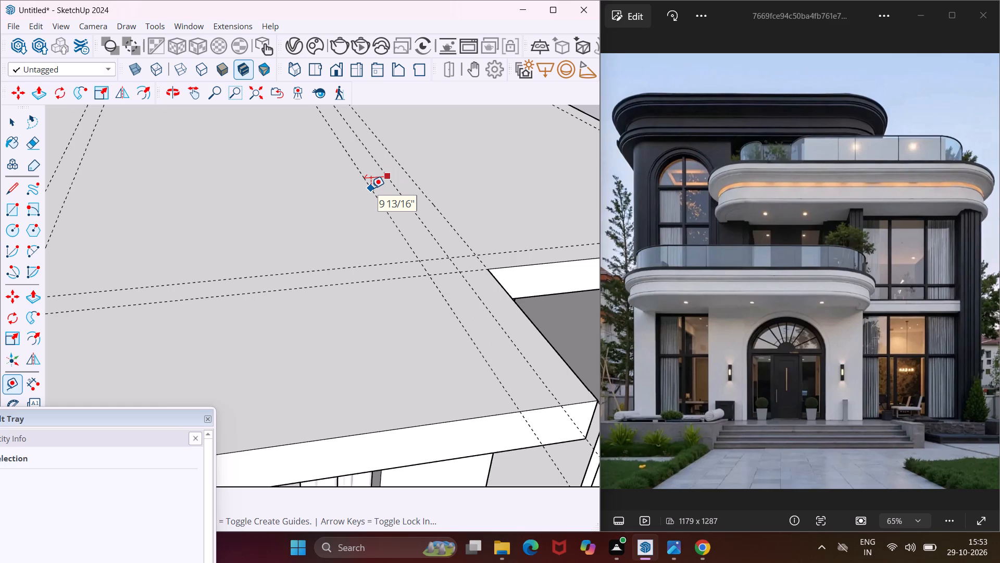
text(1')
key(Return)
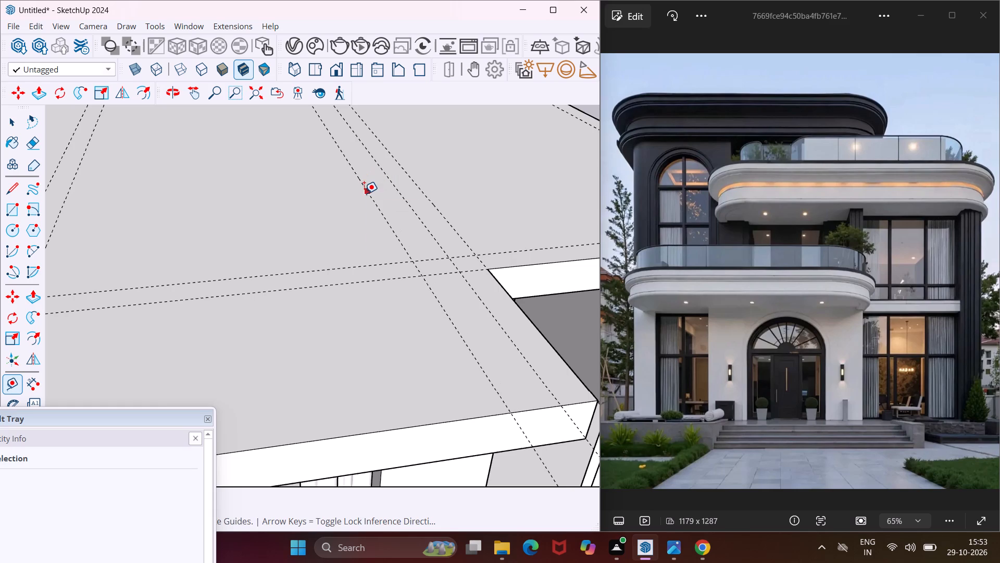
Place a parallel guide 9" further inward from the new 1' offset guide.
click(364, 193)
text(9")
key(Return)
Place a guide on the slab's top face, 2' back from the inner guide of the pair along the recessed front edge.
scroll(327, 199, down, 4)
middle_drag(330, 248, 327, 209)
middle_drag(327, 209, 554, 267)
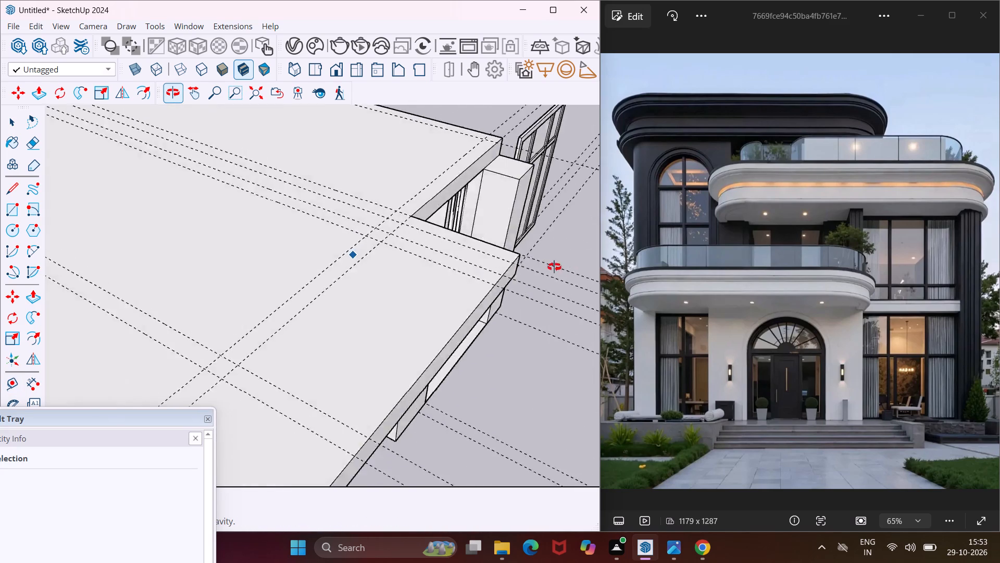
middle_drag(554, 267, 601, 258)
scroll(579, 244, down, 3)
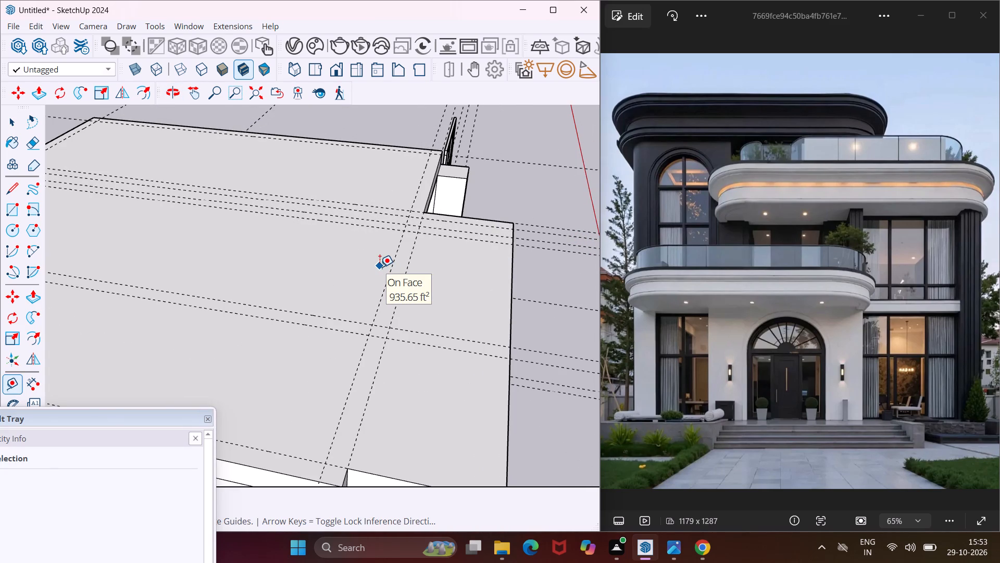
scroll(394, 188, up, 5)
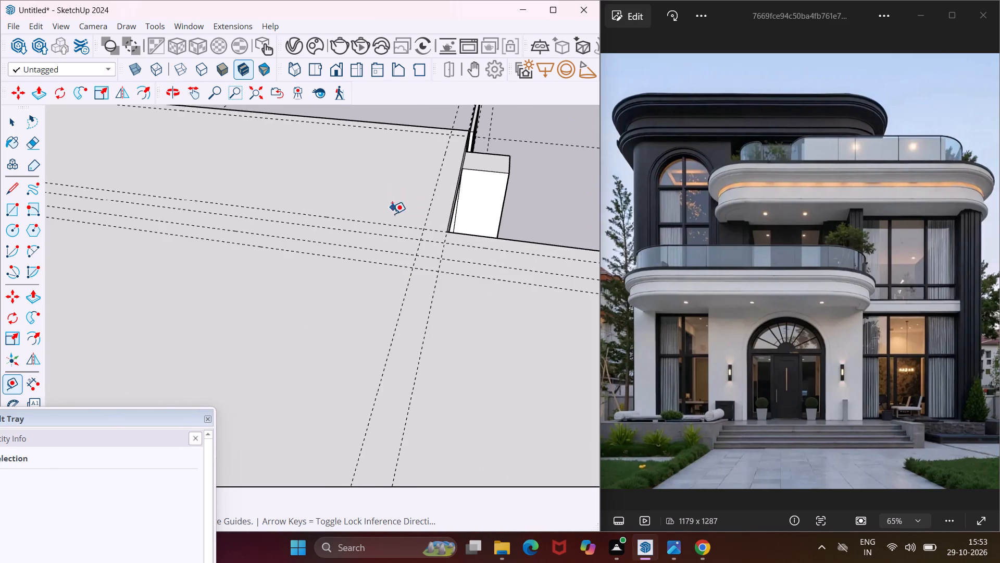
middle_drag(391, 219, 481, 249)
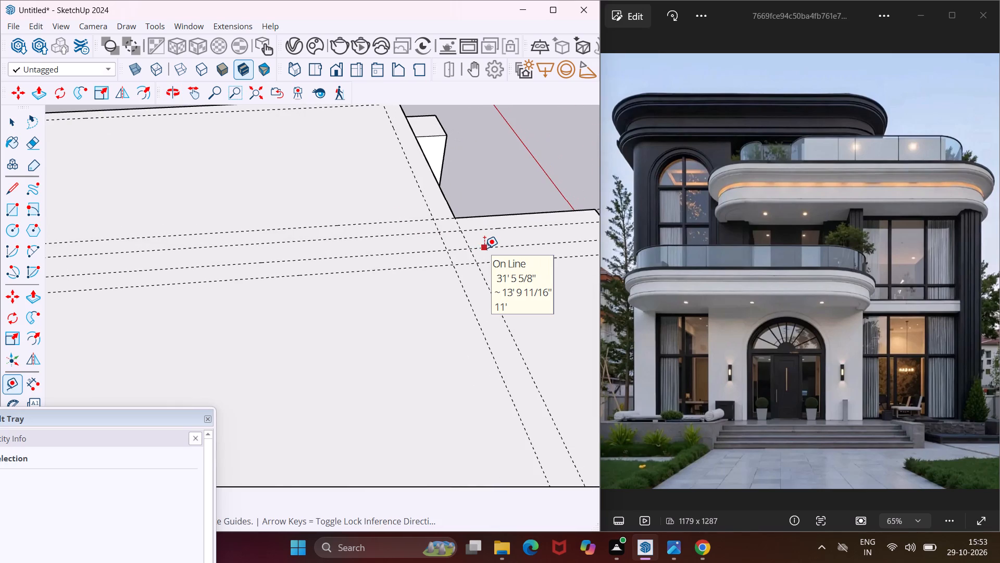
scroll(484, 248, down, 4)
scroll(489, 323, up, 2)
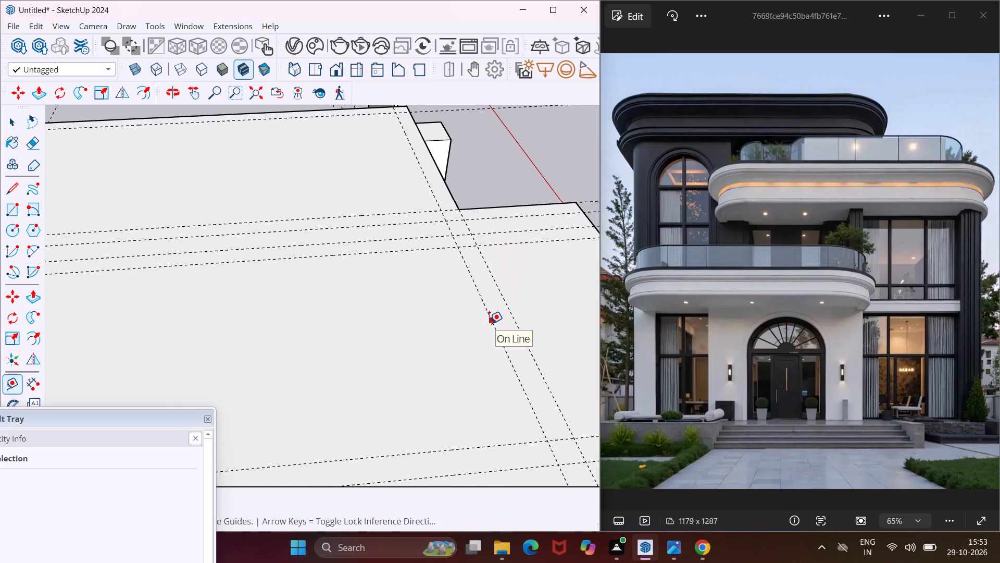
click(489, 323)
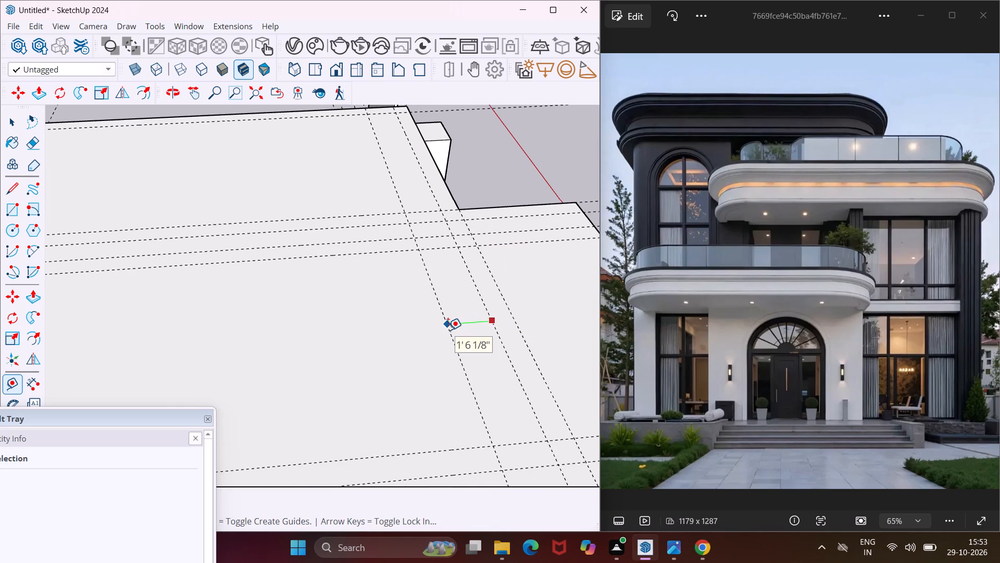
text(2')
key(Return)
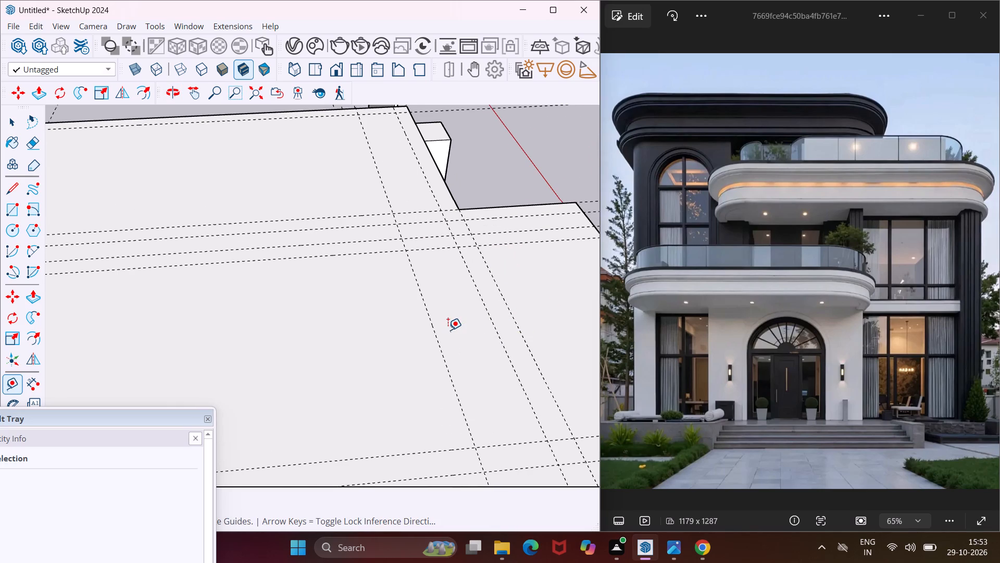
Place a parallel guide 9" further back from the new 2' offset guide.
scroll(432, 354, up, 2)
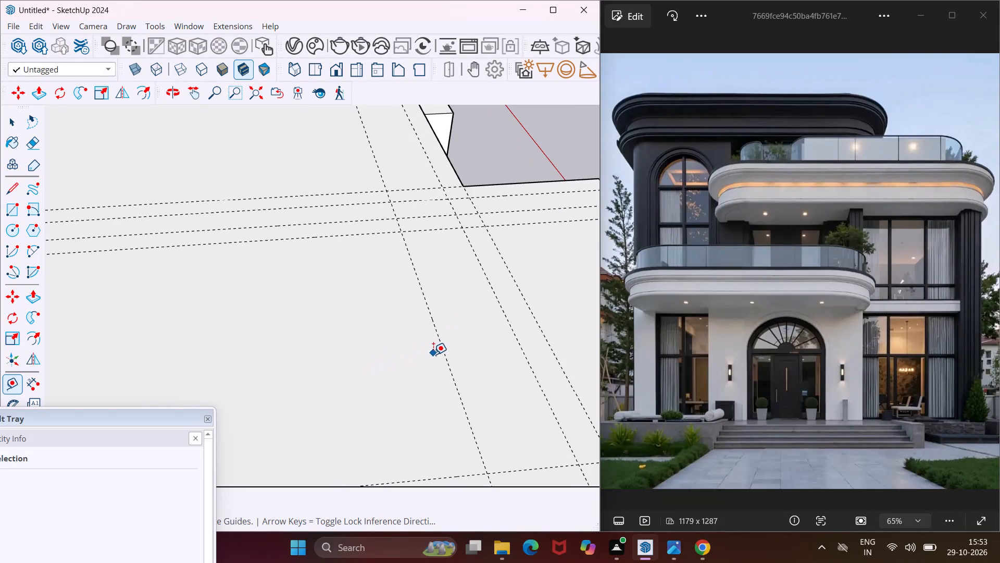
click(444, 352)
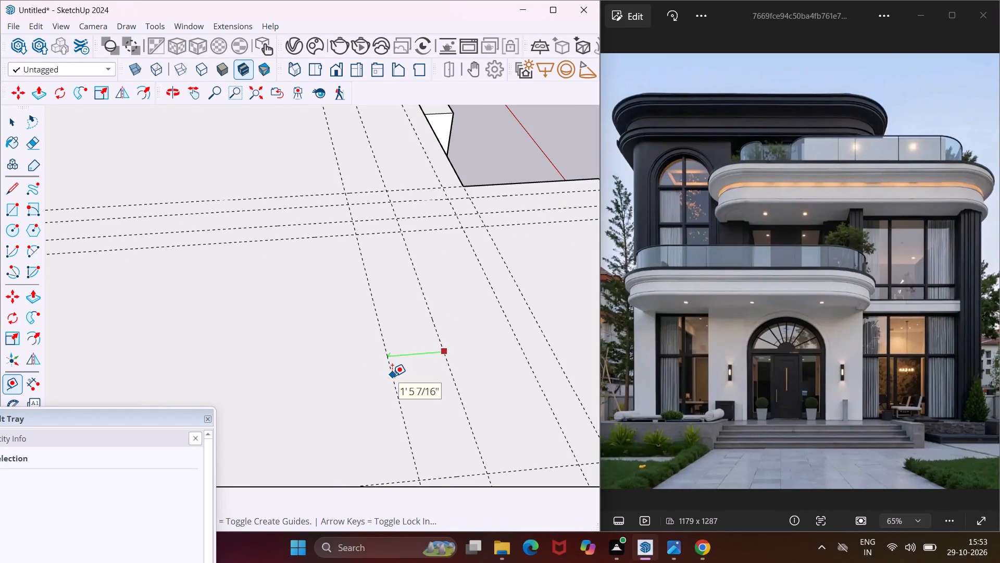
key(9)
key(shift+quotedbl)
key(Return)
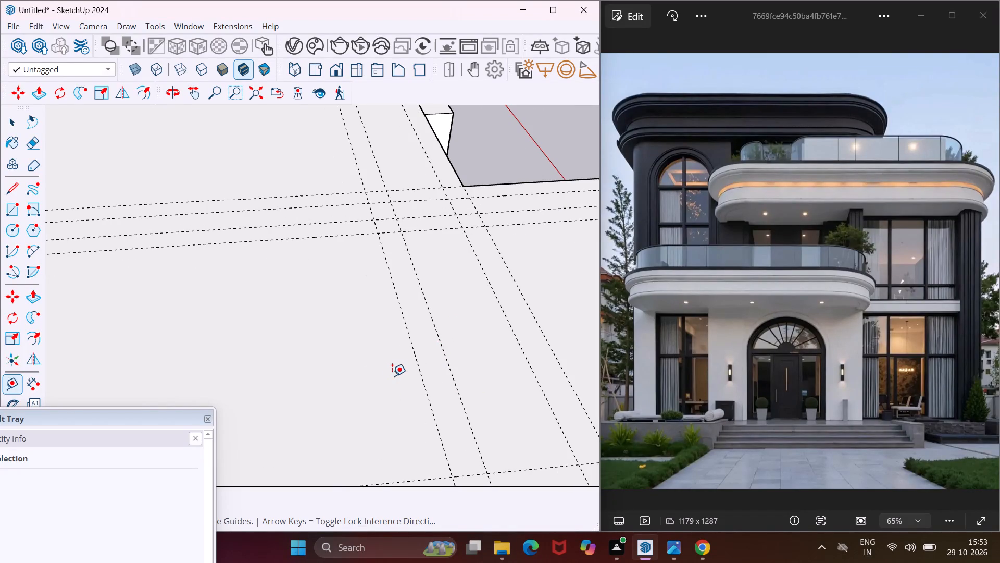
Draw a 9" wide wall rectangle along the recessed front edge, from the slab's side edge to the 1' offset guide.
middle_drag(392, 376, 362, 382)
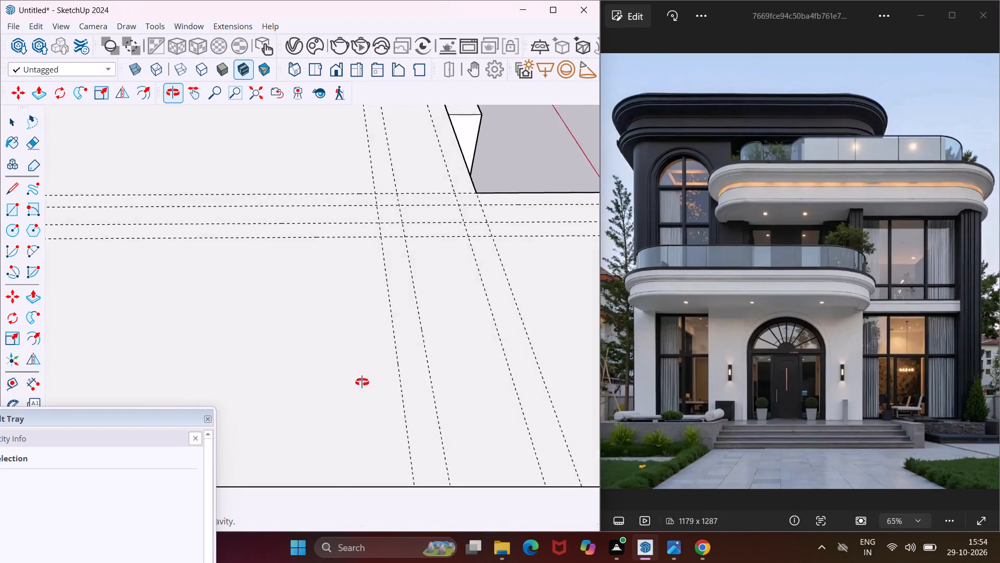
middle_drag(362, 382, 347, 386)
scroll(347, 386, down, 8)
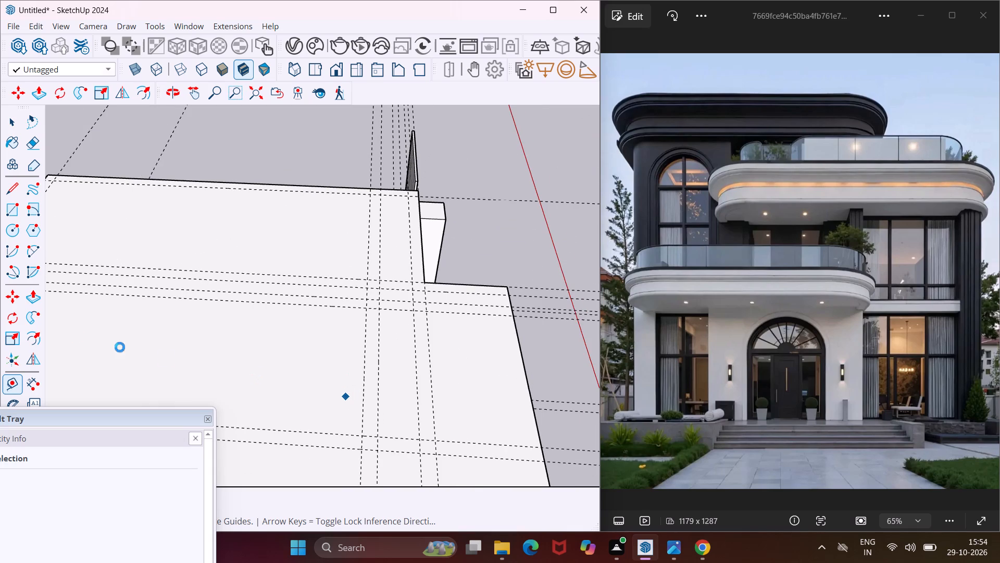
click(2, 215)
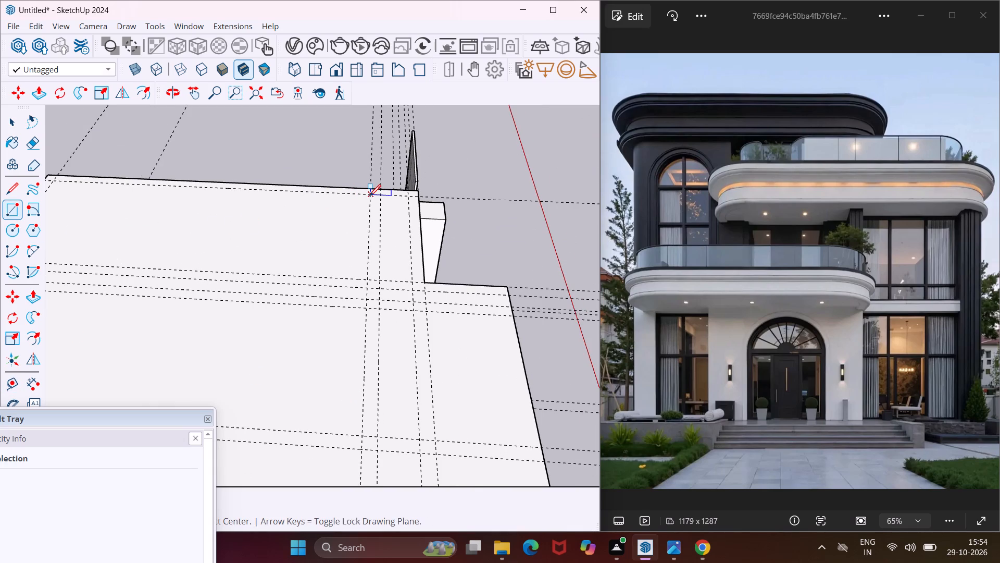
scroll(369, 196, up, 4)
scroll(428, 191, up, 3)
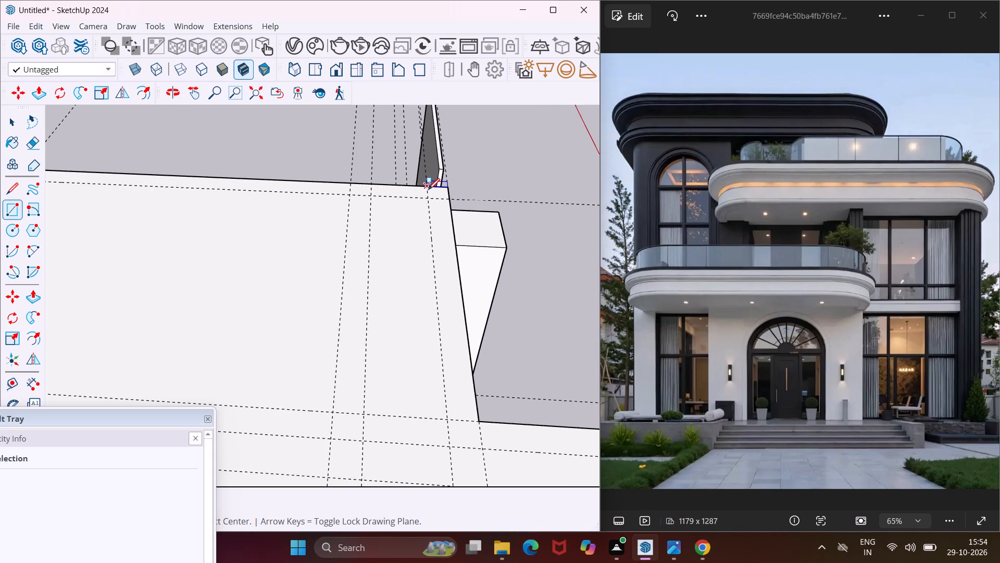
click(426, 187)
scroll(451, 255, down, 4)
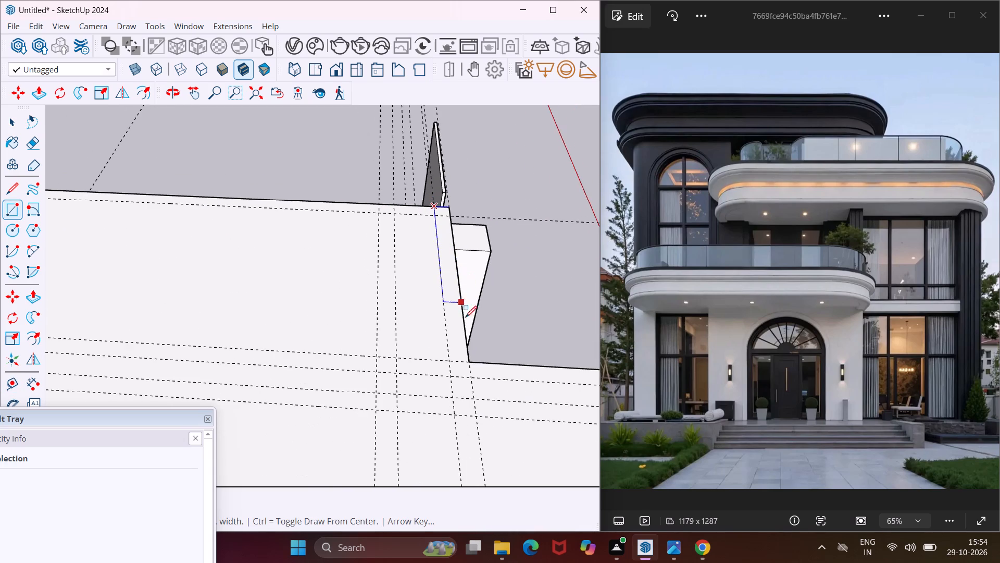
scroll(469, 375, up, 3)
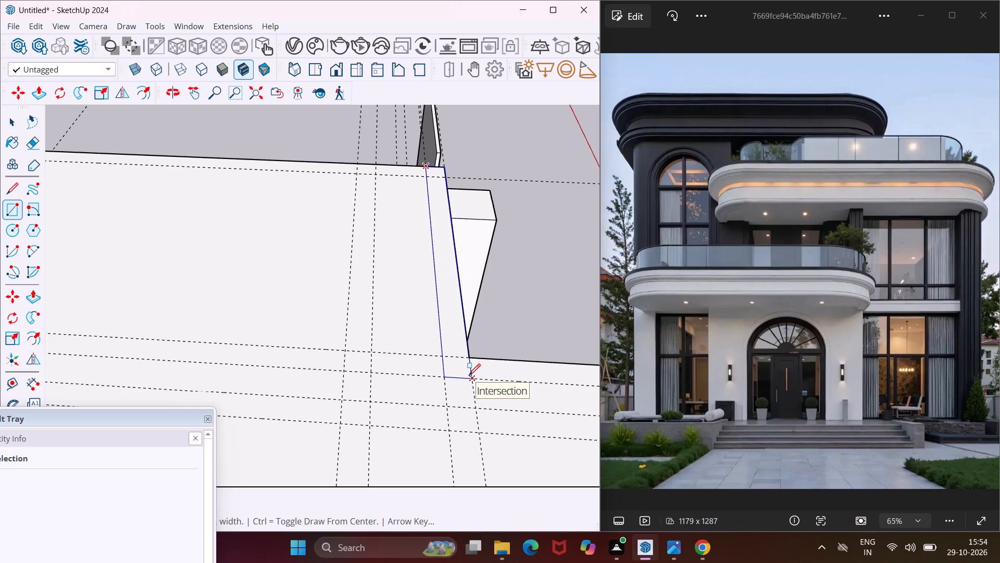
scroll(469, 375, up, 2)
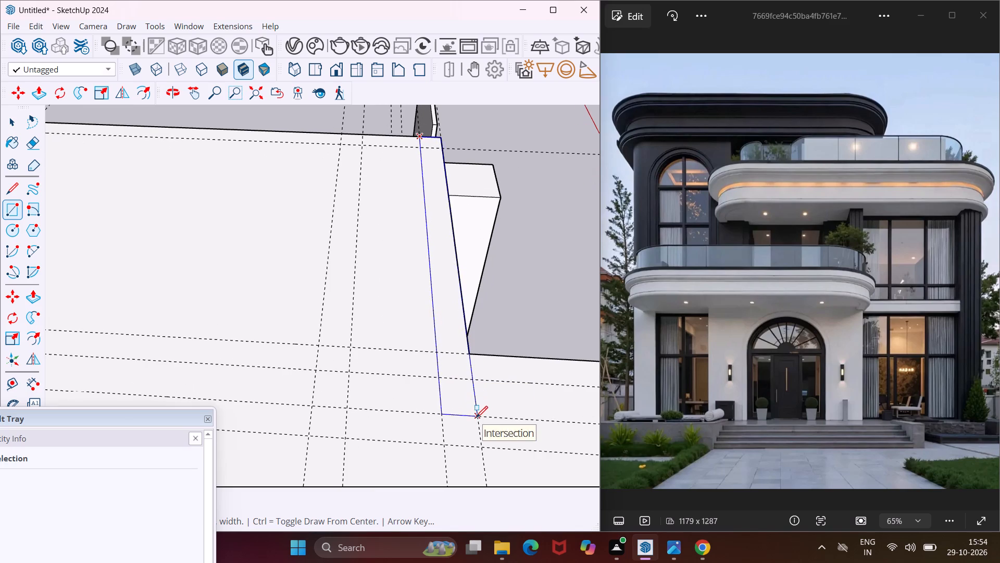
click(476, 418)
Draw a 9" wide rectangle from that wall's end corner back to the rearmost guide beyond the 2' offset.
click(477, 417)
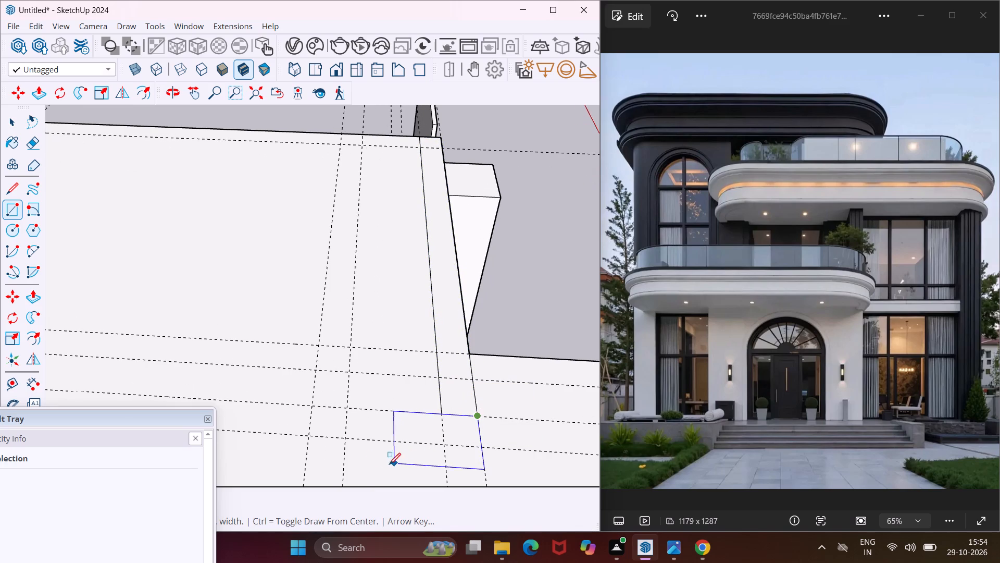
click(309, 438)
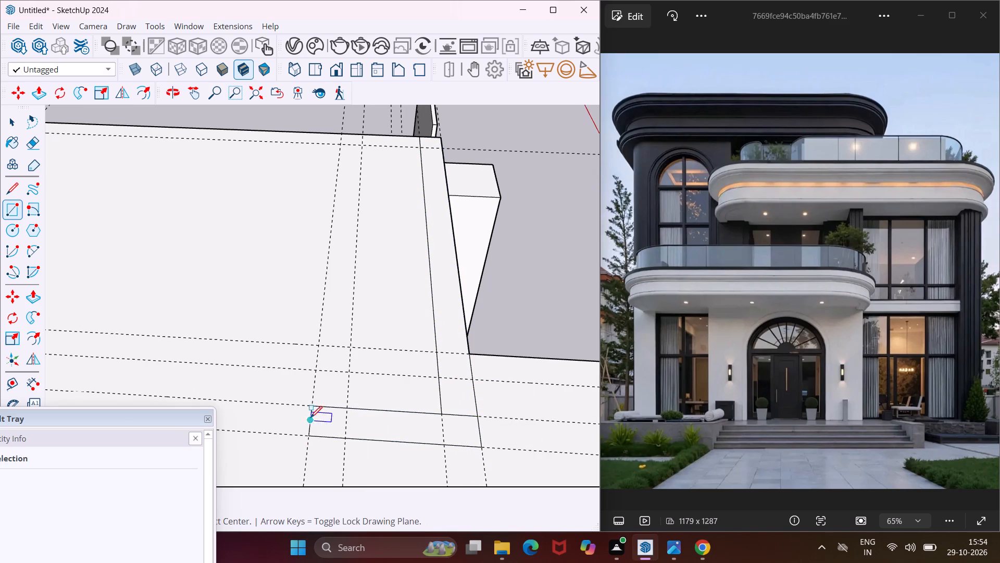
Draw a 9" wide rectangle between the 2' offset guide pair, from the short return wall to the far guide of the cross-wall pair.
scroll(319, 381, down, 8)
middle_drag(325, 384, 329, 384)
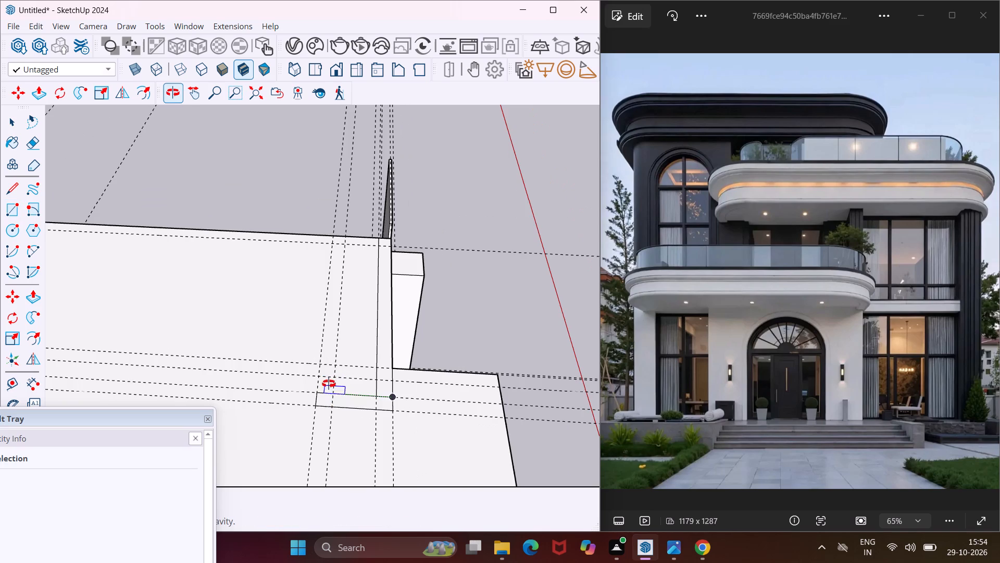
middle_drag(329, 384, 436, 316)
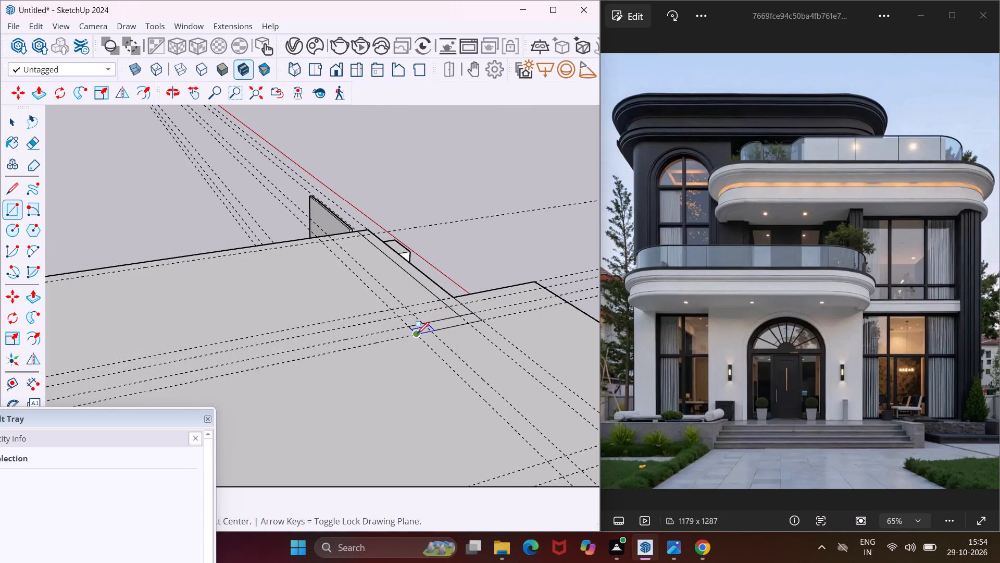
click(417, 334)
scroll(455, 368, down, 3)
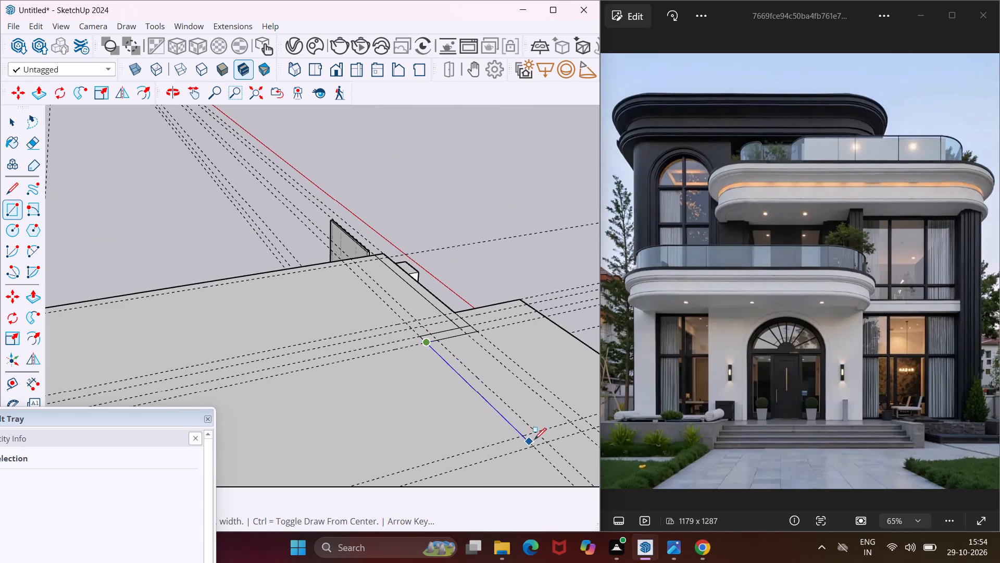
scroll(535, 440, up, 3)
middle_drag(542, 445, 419, 445)
scroll(420, 416, down, 5)
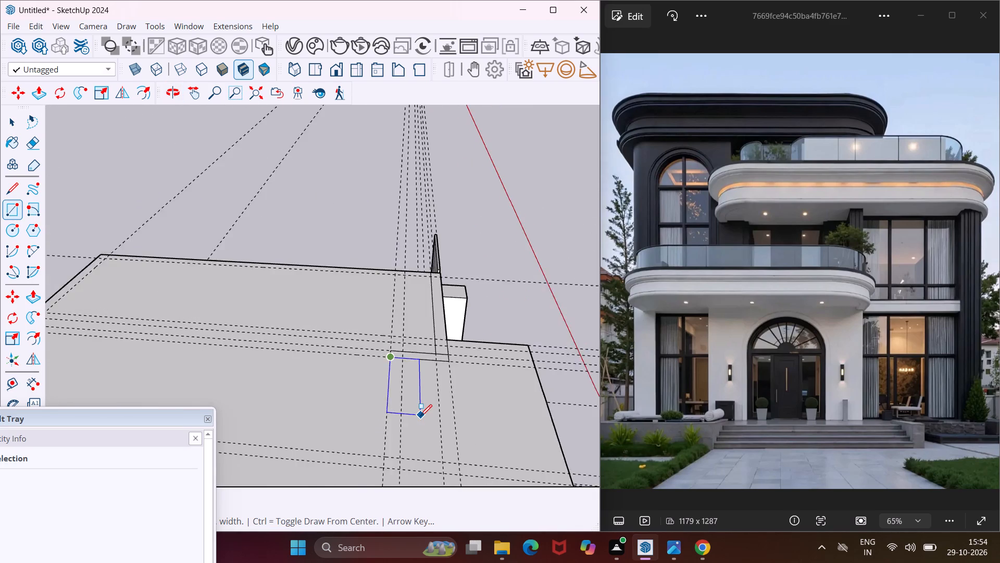
scroll(420, 416, down, 4)
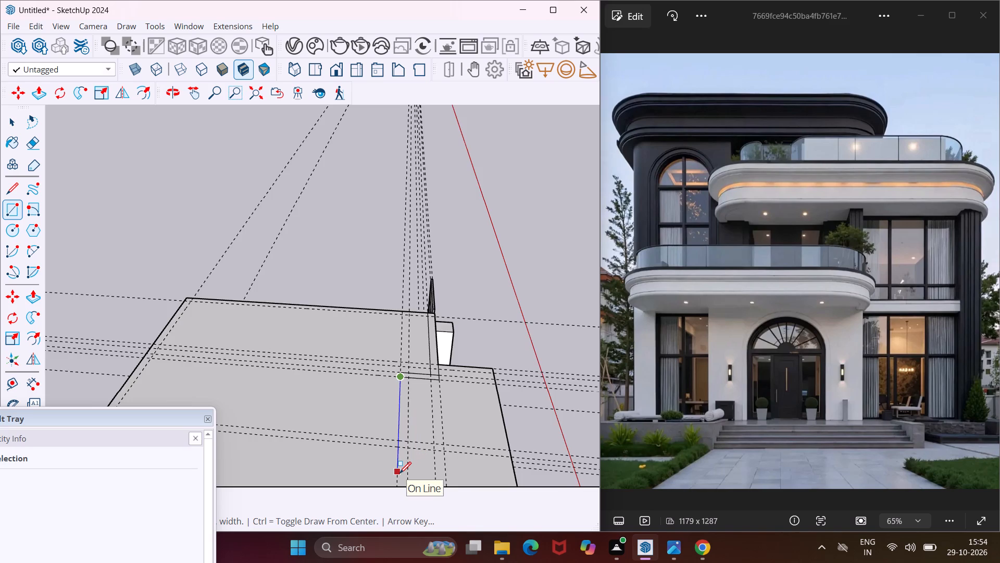
scroll(399, 473, up, 3)
scroll(422, 437, up, 7)
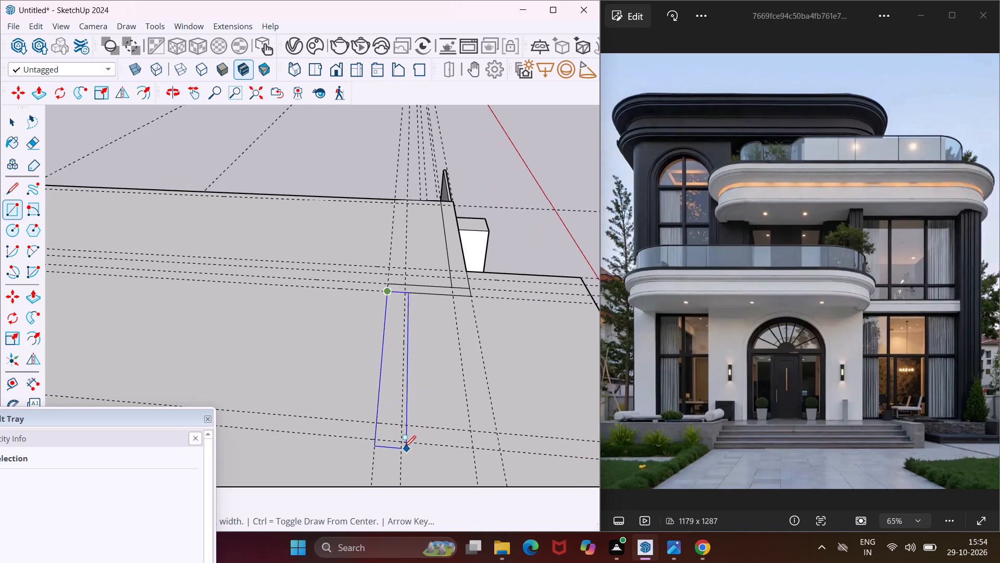
click(402, 443)
Draw a 9" wide rectangle along the cross-wall guides, from the set-back wall forward to the guide aligned with the recessed front edge.
click(401, 427)
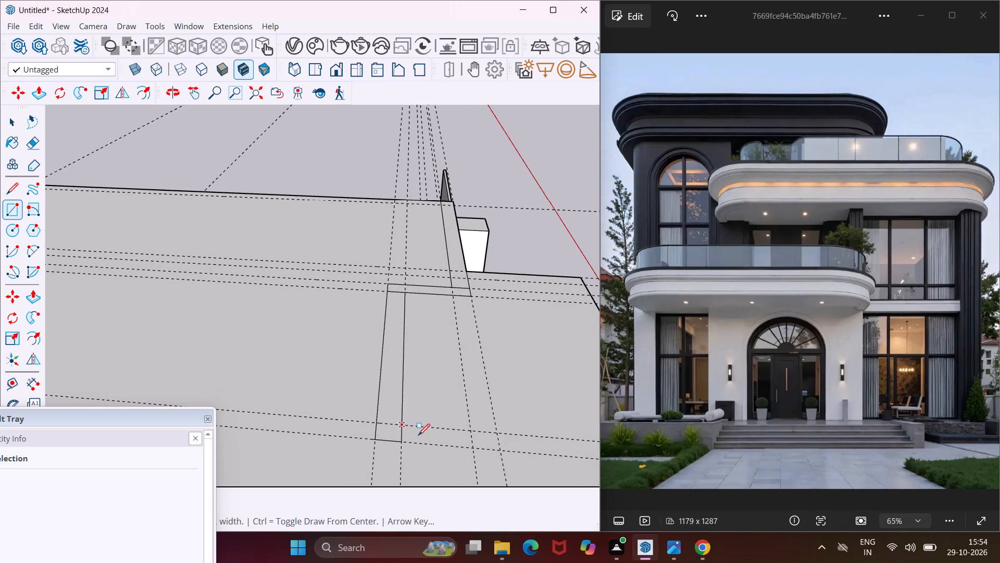
scroll(444, 437, down, 4)
click(481, 447)
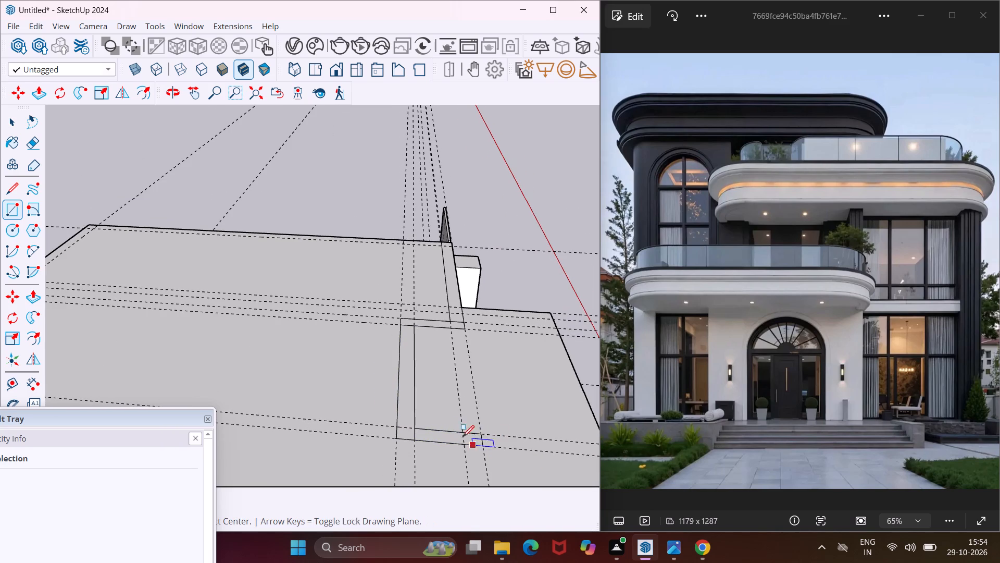
Draw a 9" wide wall rectangle from the cross wall's front corner to the slab's side edge, along the guides aligned with the recessed front edge.
scroll(433, 416, down, 9)
scroll(450, 442, up, 4)
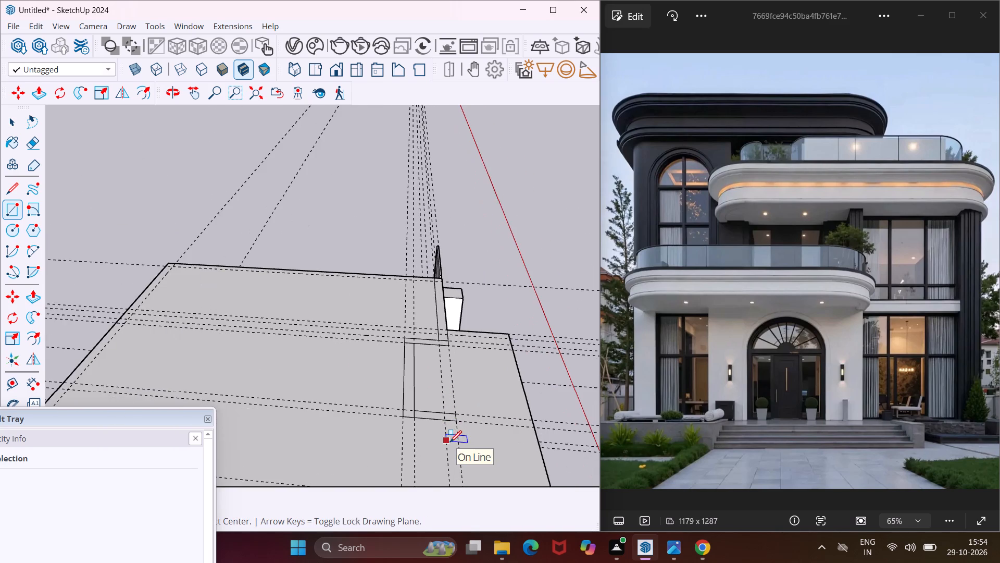
scroll(450, 442, up, 4)
drag(460, 415, 455, 417)
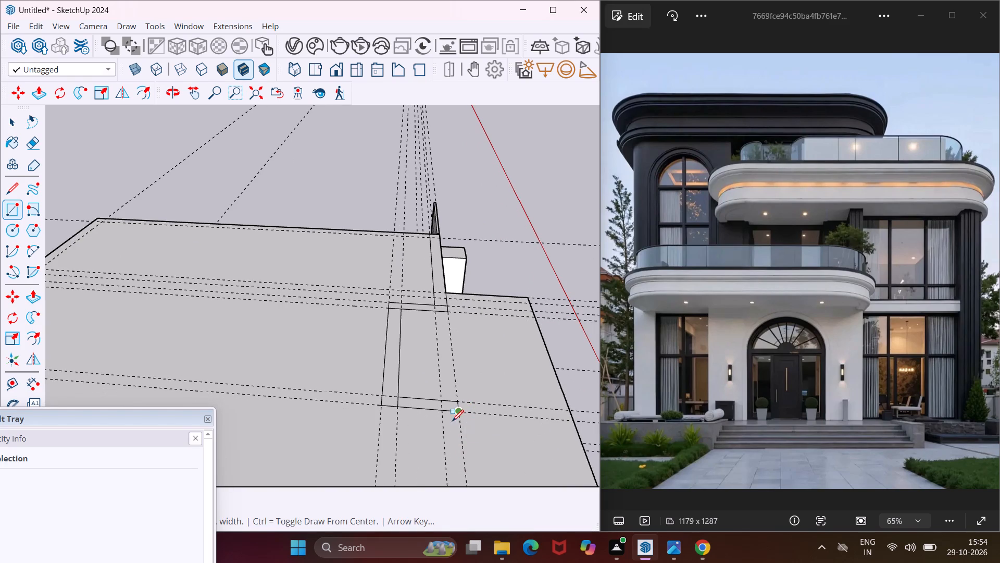
scroll(431, 438, down, 10)
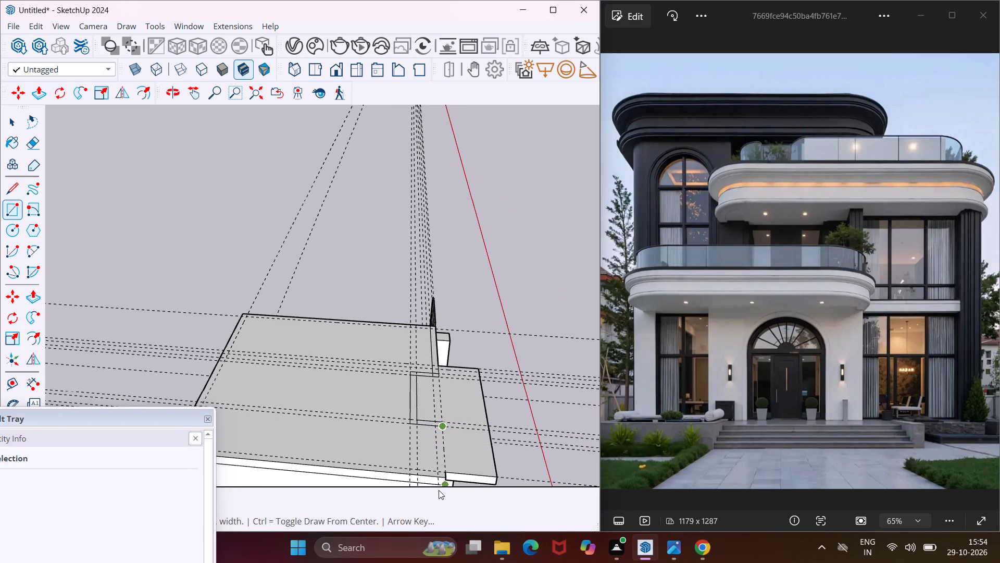
scroll(436, 480, up, 11)
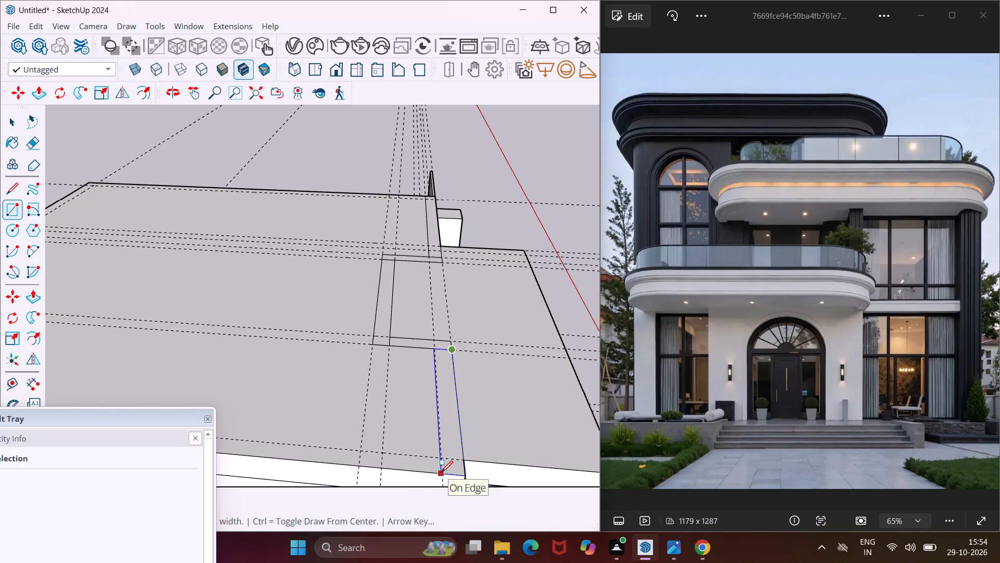
click(443, 472)
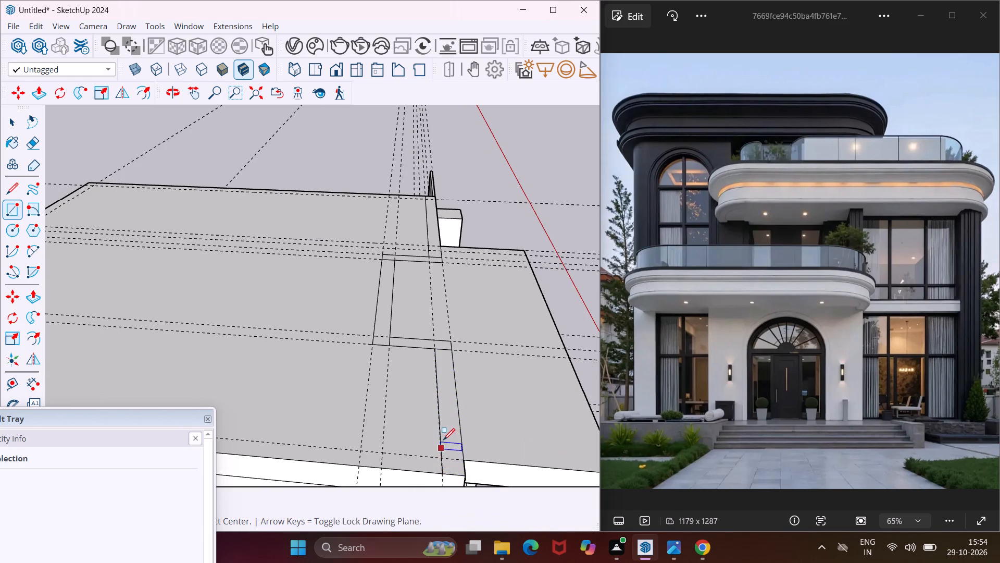
Draw a 9" wide wall rectangle along that side edge, from the slab's rear corner to the end of the front wall strip.
scroll(444, 437, down, 17)
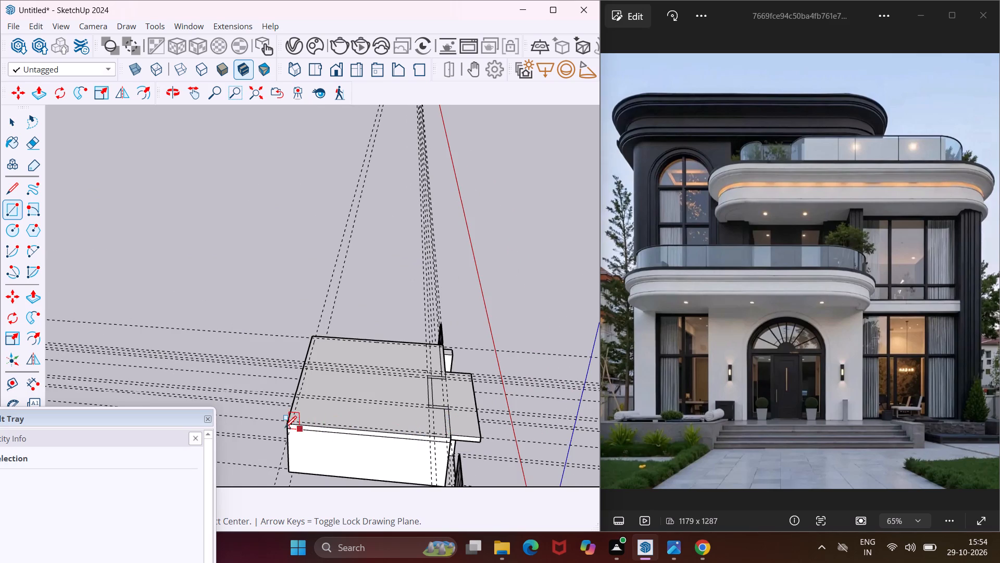
scroll(286, 427, up, 12)
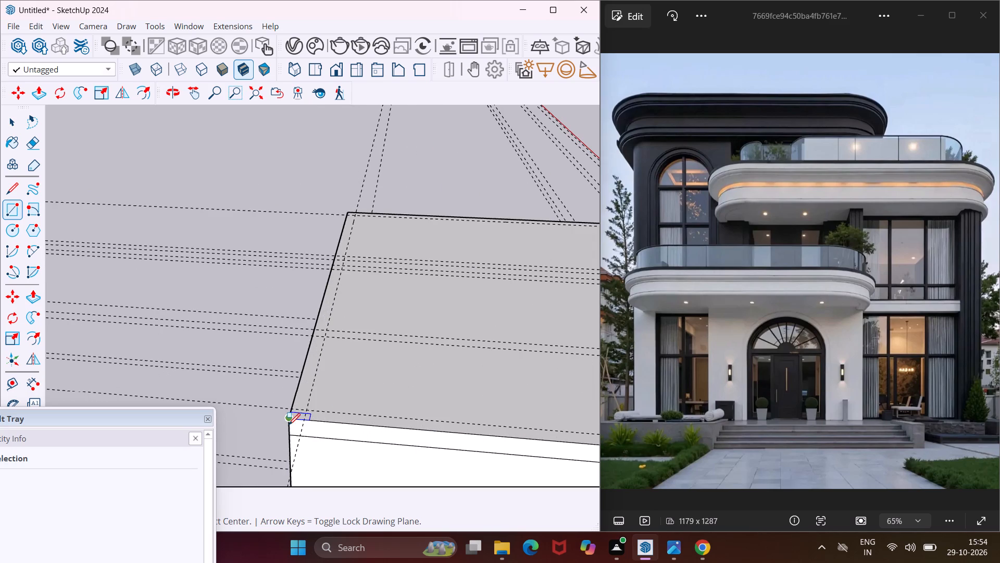
click(289, 422)
scroll(369, 389, down, 4)
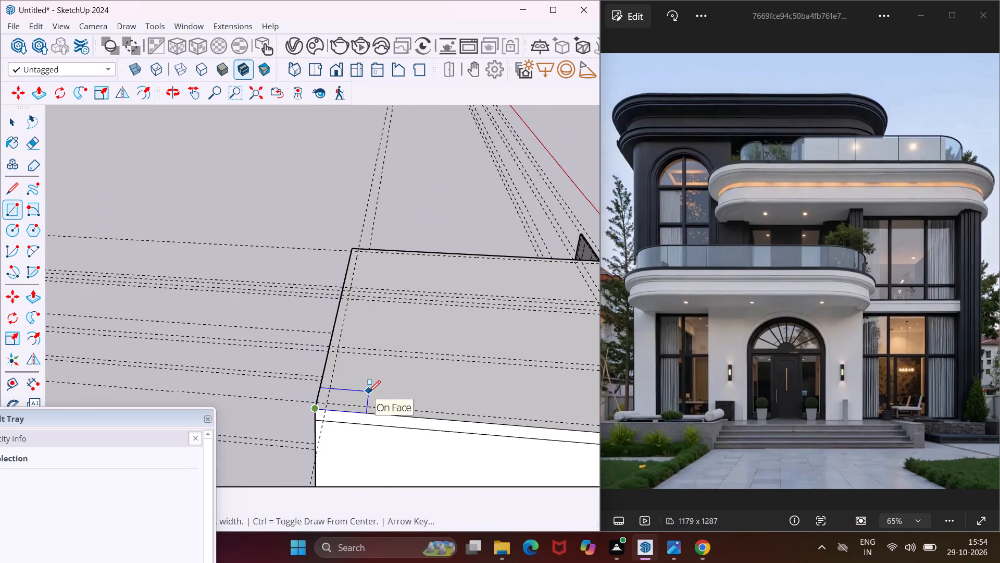
scroll(369, 392, down, 9)
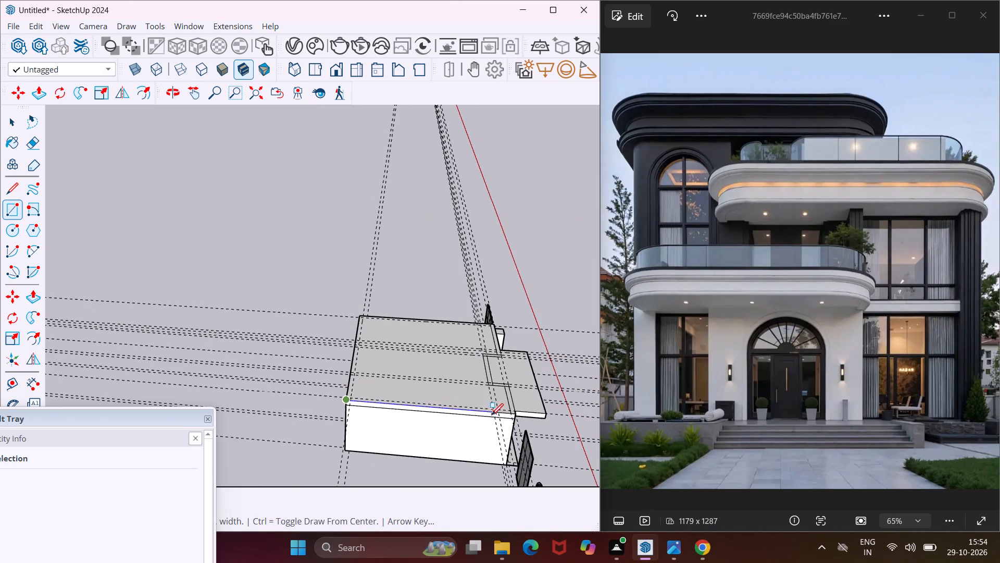
scroll(493, 415, up, 15)
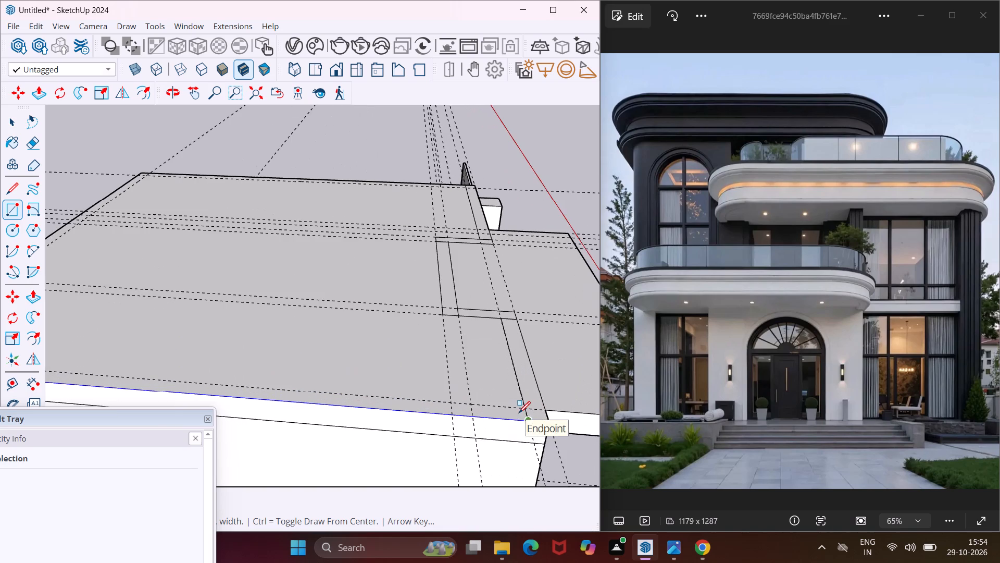
click(523, 409)
Draw a 9" wide wall rectangle along the slab's rear edge, from the opposite rear corner to the side wall strip.
middle_drag(432, 413, 539, 434)
scroll(539, 434, up, 1)
scroll(534, 421, down, 9)
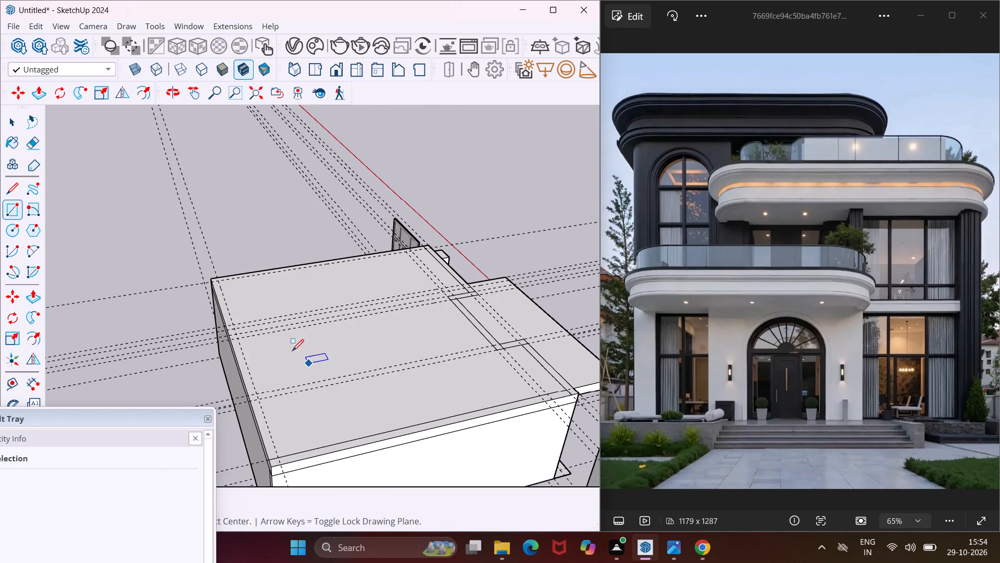
scroll(208, 281, up, 4)
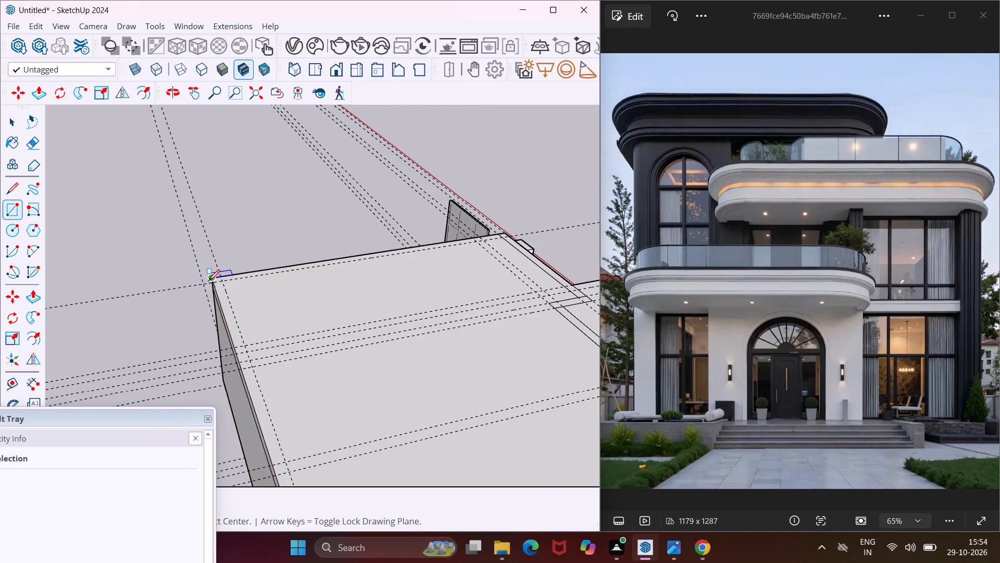
click(208, 281)
scroll(239, 316, down, 5)
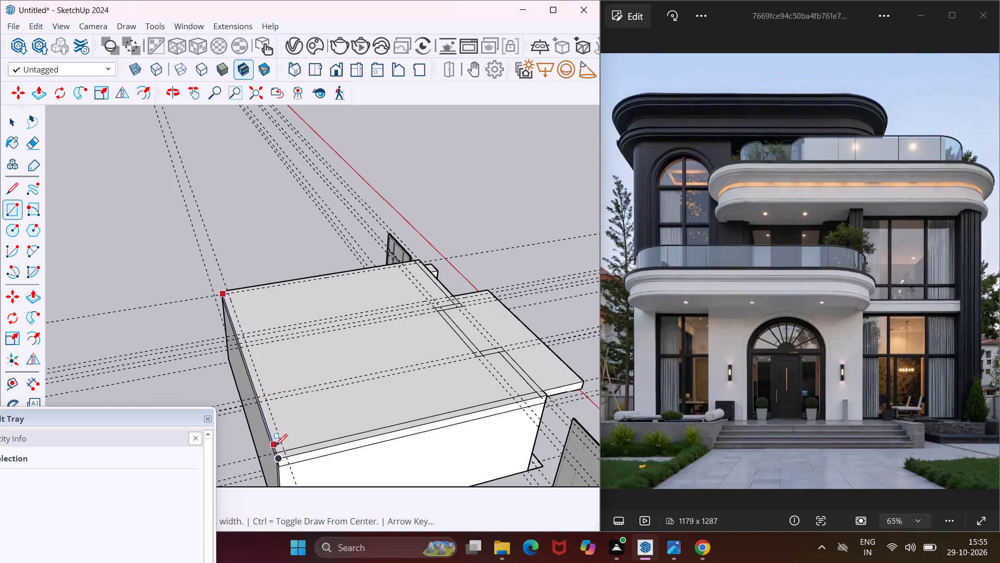
scroll(284, 452, up, 6)
click(284, 452)
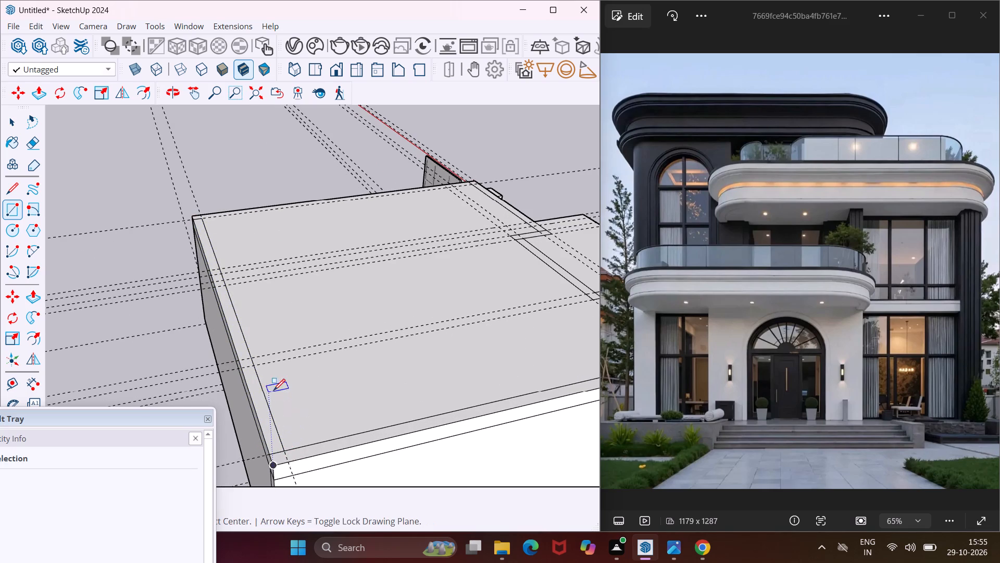
Draw a 9" wide wall rectangle along the remaining side edge, from the recessed front wall strip to the rear wall strip.
middle_drag(273, 390, 528, 468)
scroll(273, 390, up, 1)
scroll(304, 393, down, 4)
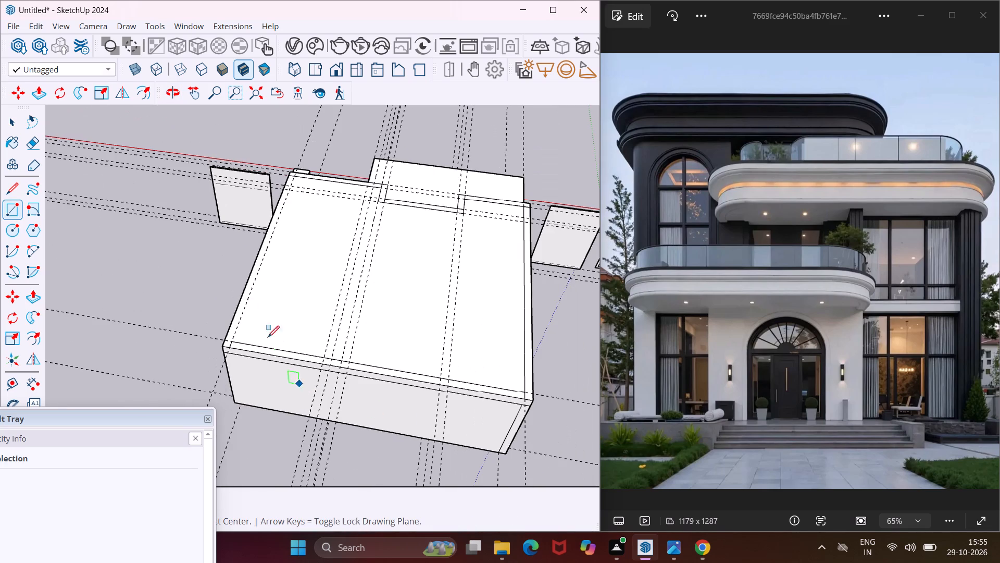
scroll(271, 191, up, 7)
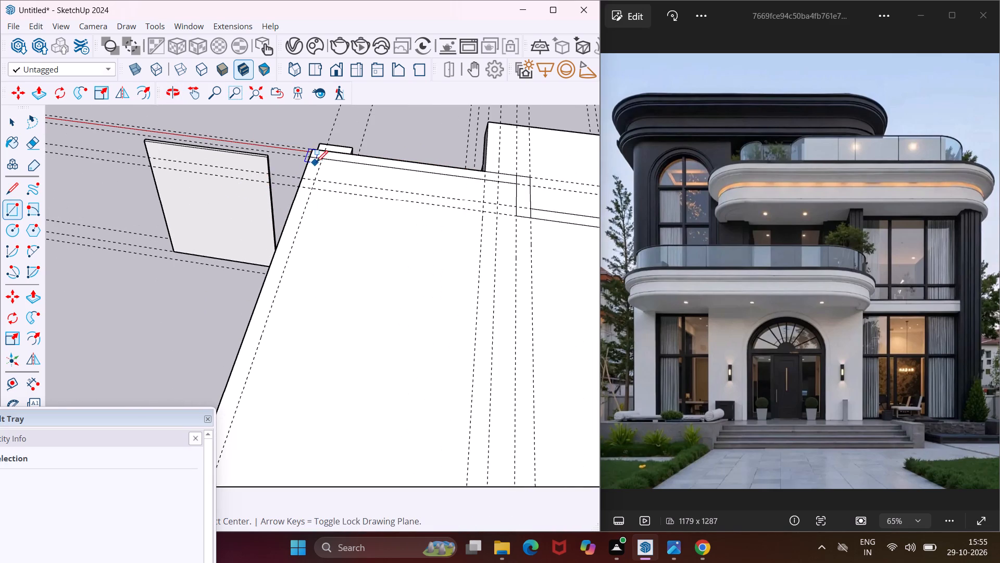
click(309, 156)
scroll(335, 190, down, 5)
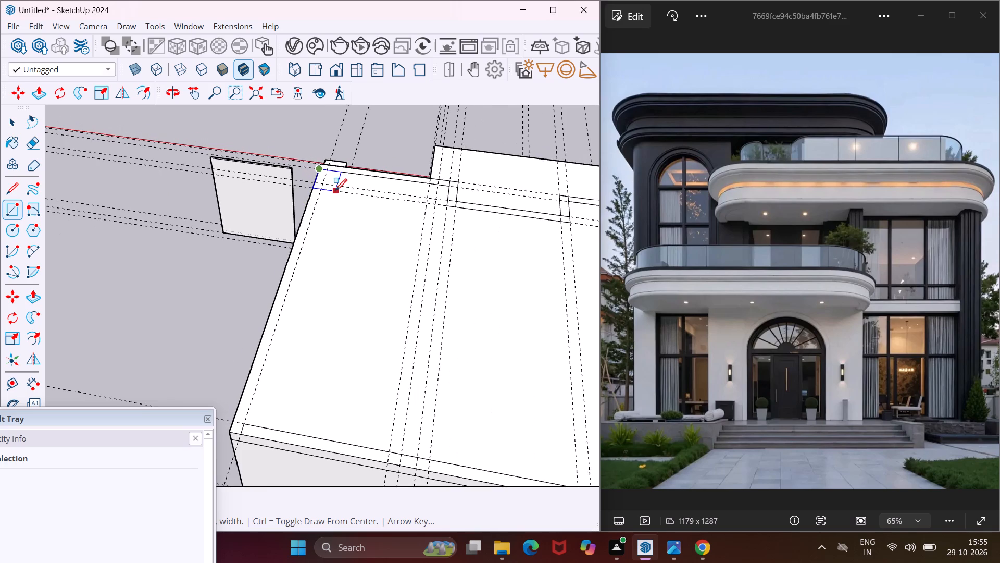
scroll(241, 433, up, 2)
click(241, 433)
Push/Pull the wall strip along the recessed front edge up 10'.
middle_drag(241, 433, 302, 424)
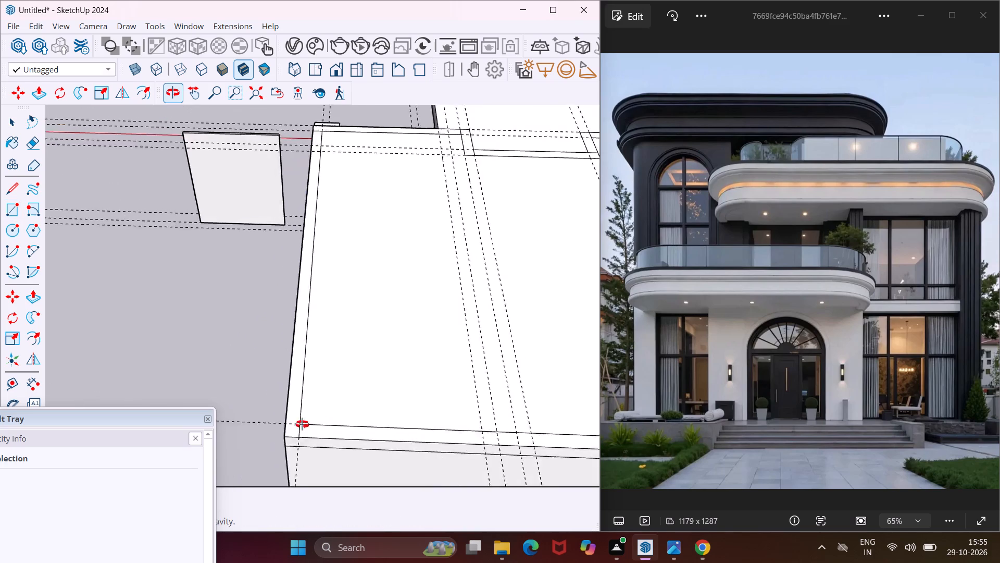
middle_drag(302, 424, 744, 386)
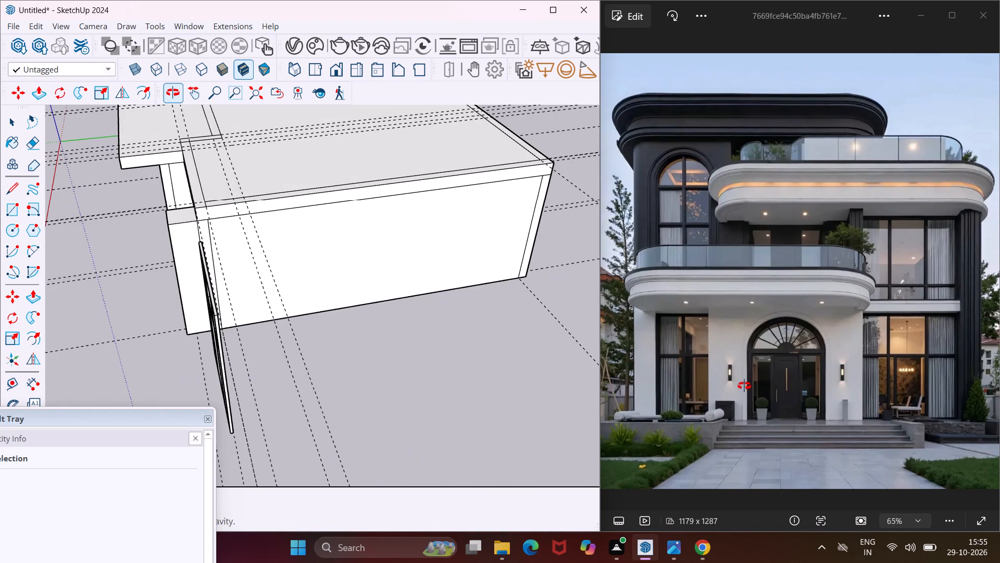
middle_drag(744, 386, 860, 385)
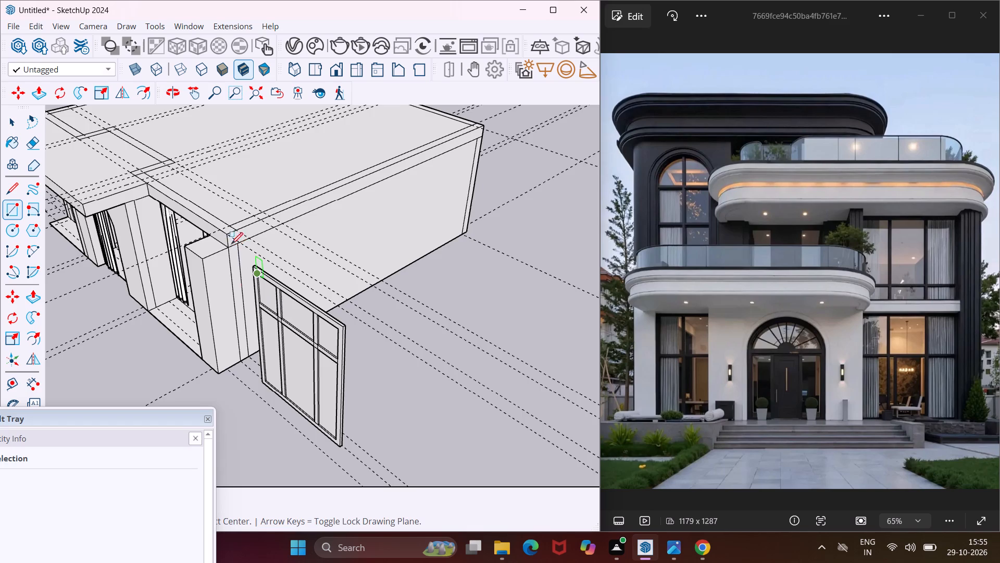
middle_drag(230, 242, 523, 231)
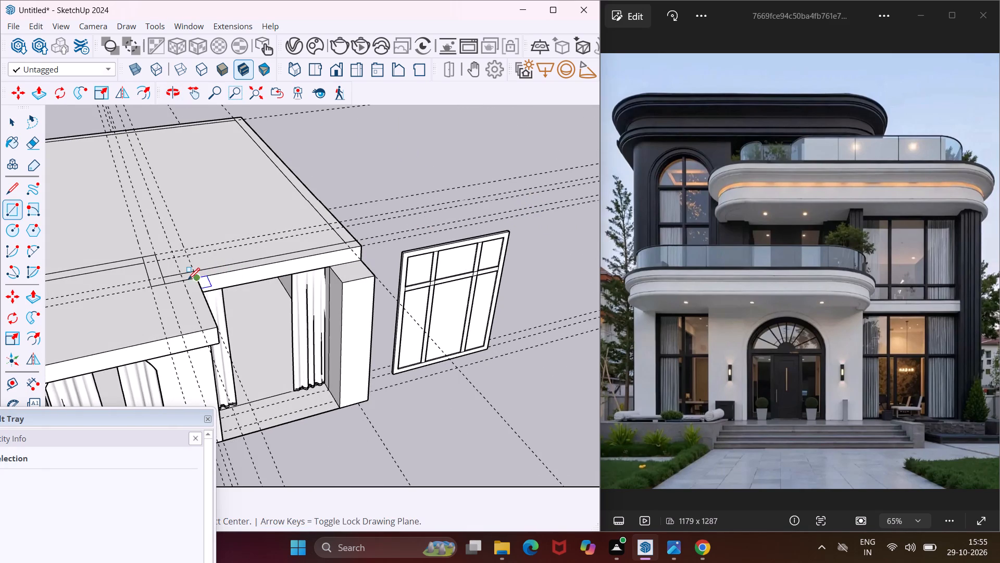
scroll(187, 279, up, 7)
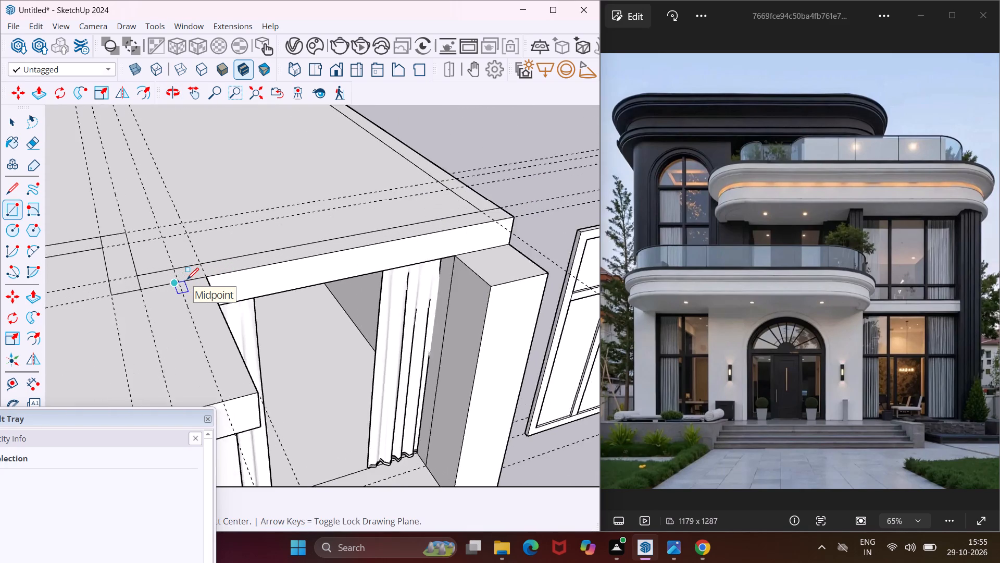
scroll(187, 279, up, 2)
key(Escape)
key(space)
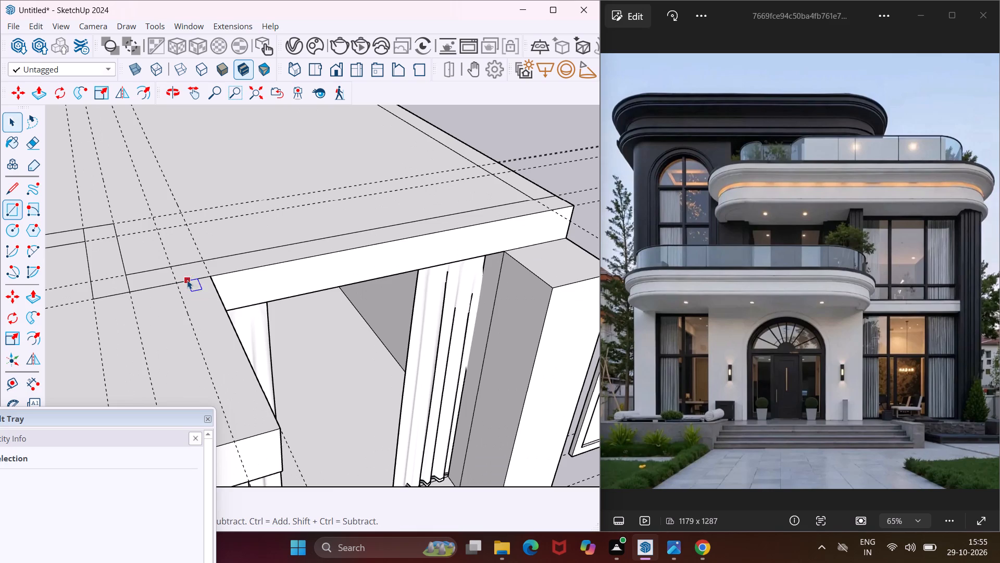
scroll(249, 255, down, 4)
middle_drag(250, 255, 259, 255)
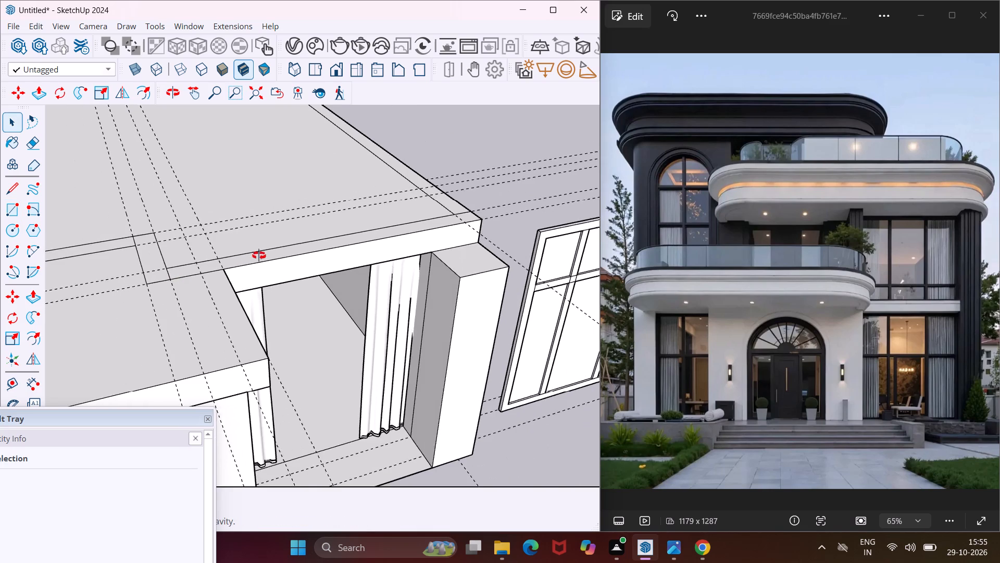
middle_drag(259, 255, 393, 261)
scroll(234, 292, up, 3)
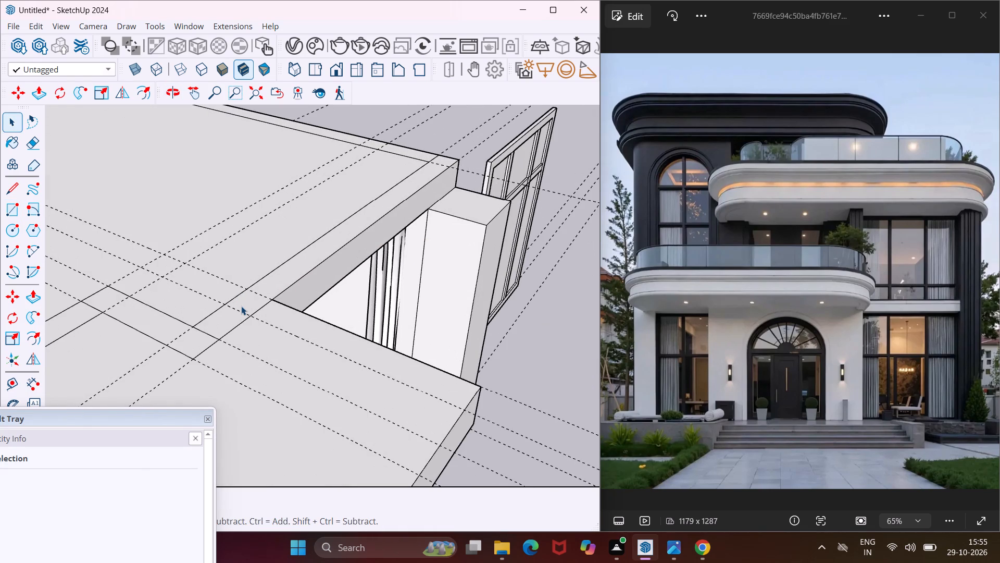
click(241, 306)
key(p)
click(241, 306)
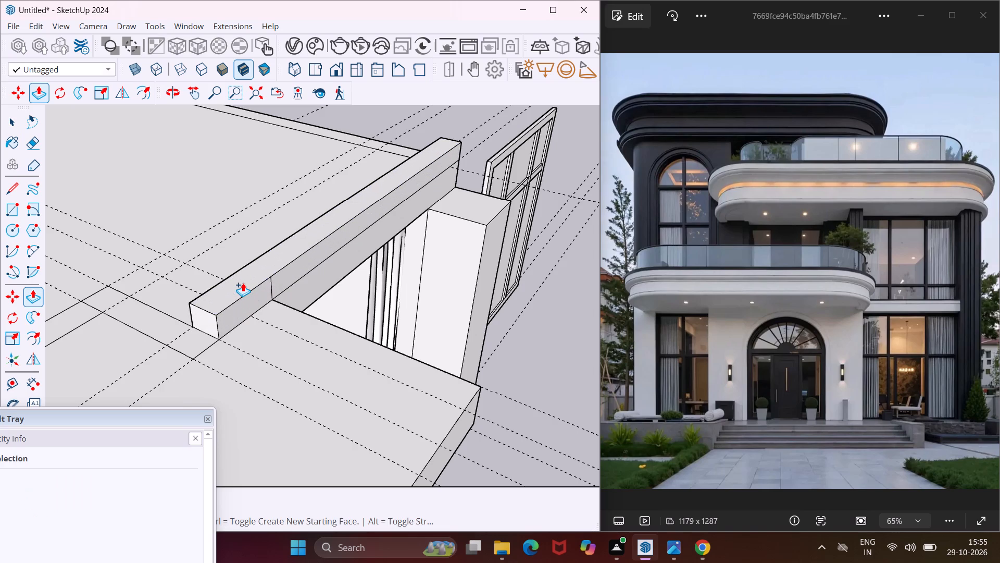
text(10')
key(Return)
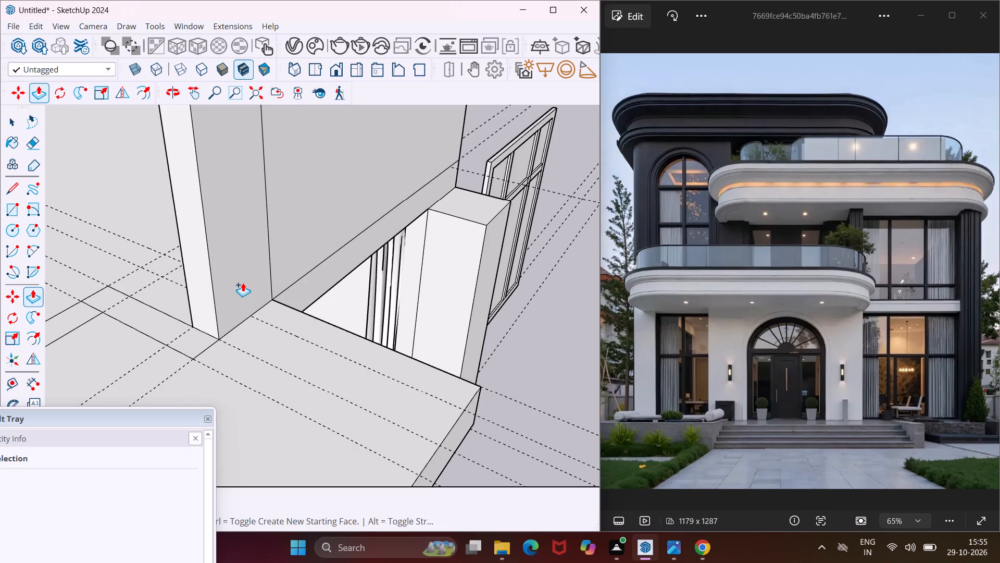
Extrude the short return wall up to the top of the front wall, and raise the set-back wall by the same 10' height.
click(195, 332)
scroll(195, 332, down, 10)
click(235, 132)
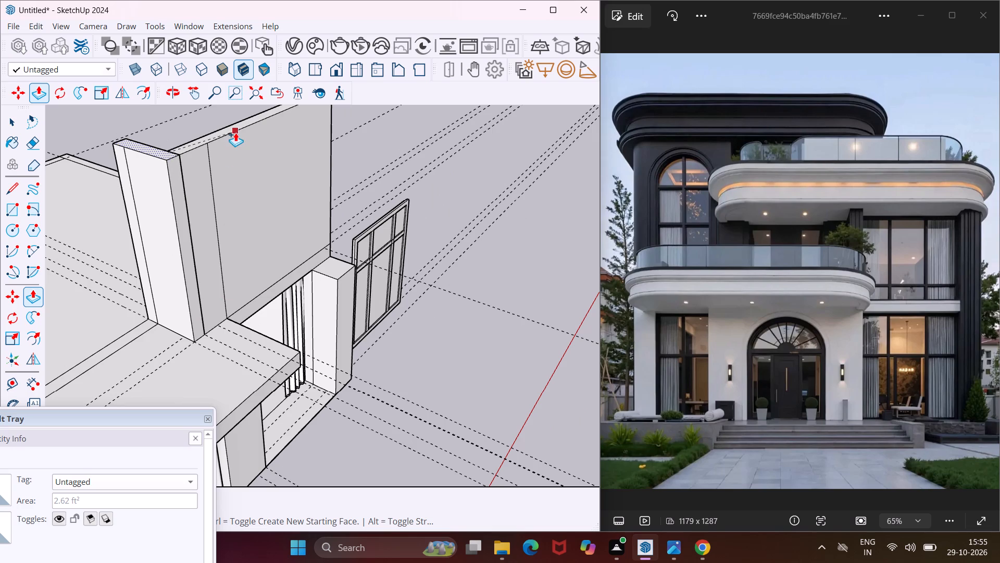
scroll(140, 325, up, 6)
double_click(140, 325)
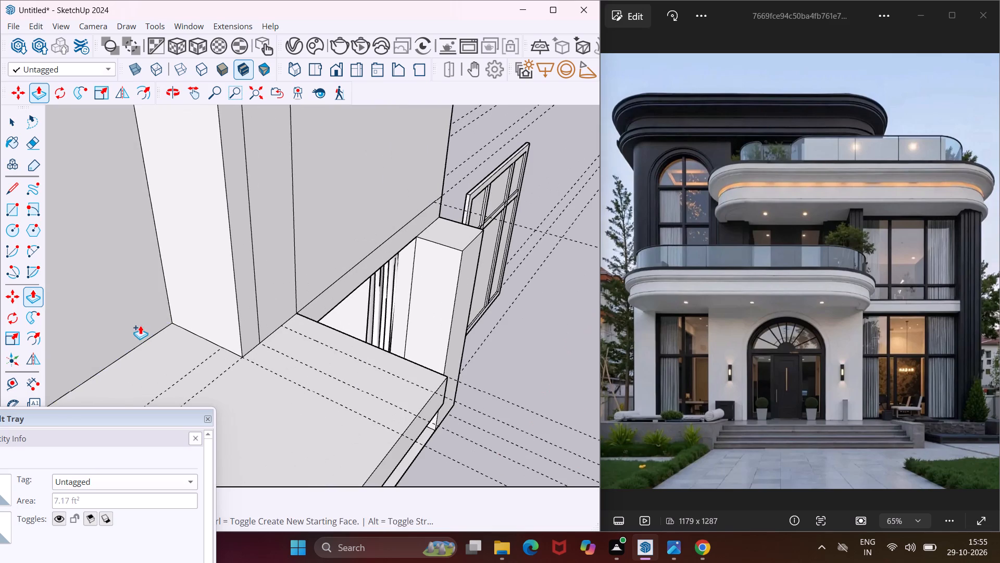
Extrude the cross wall and the adjoining front wall strip up by the same 10' height.
scroll(230, 258, down, 4)
middle_drag(230, 258, 369, 240)
scroll(366, 235, down, 2)
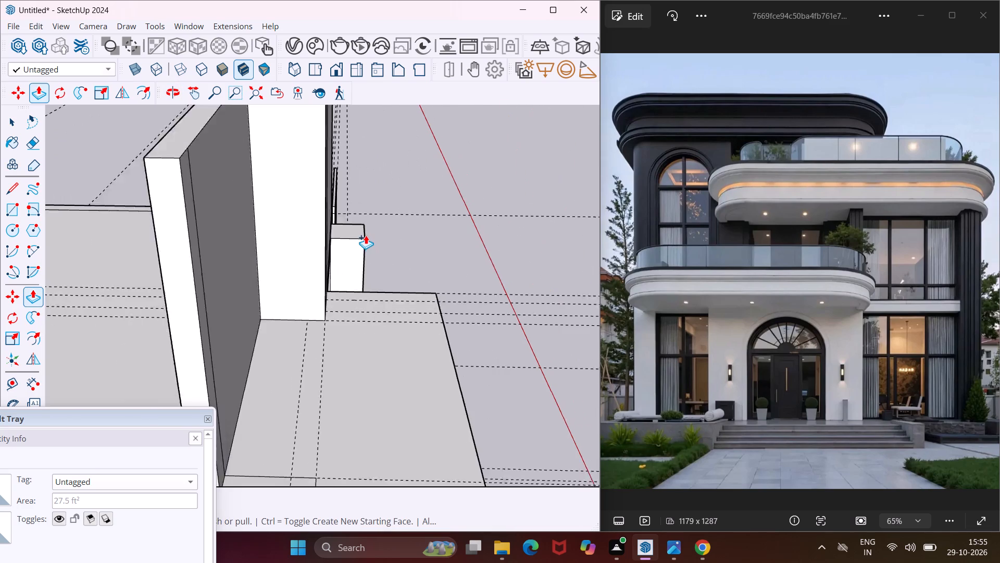
scroll(366, 235, down, 6)
scroll(330, 319, up, 7)
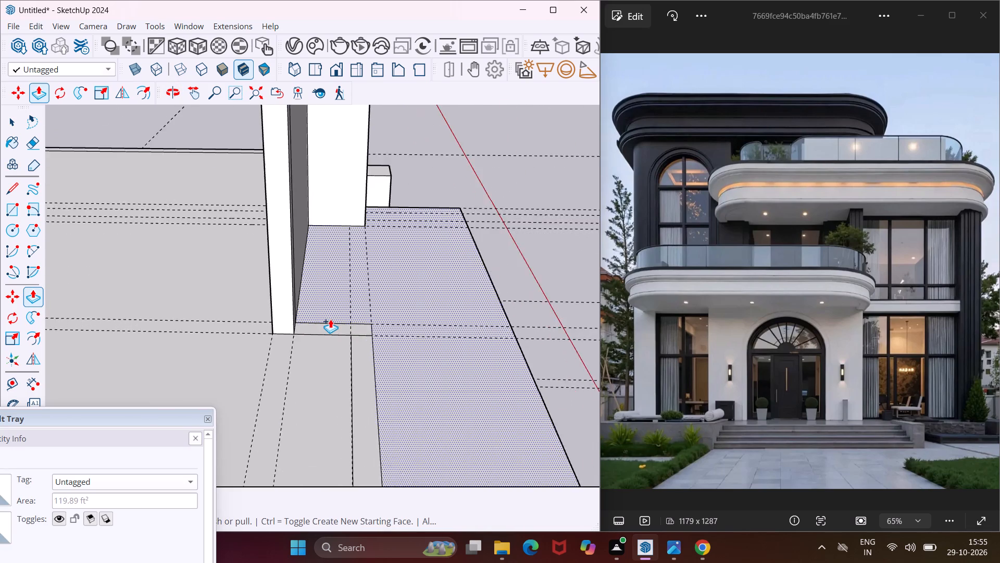
scroll(330, 319, up, 5)
double_click(323, 329)
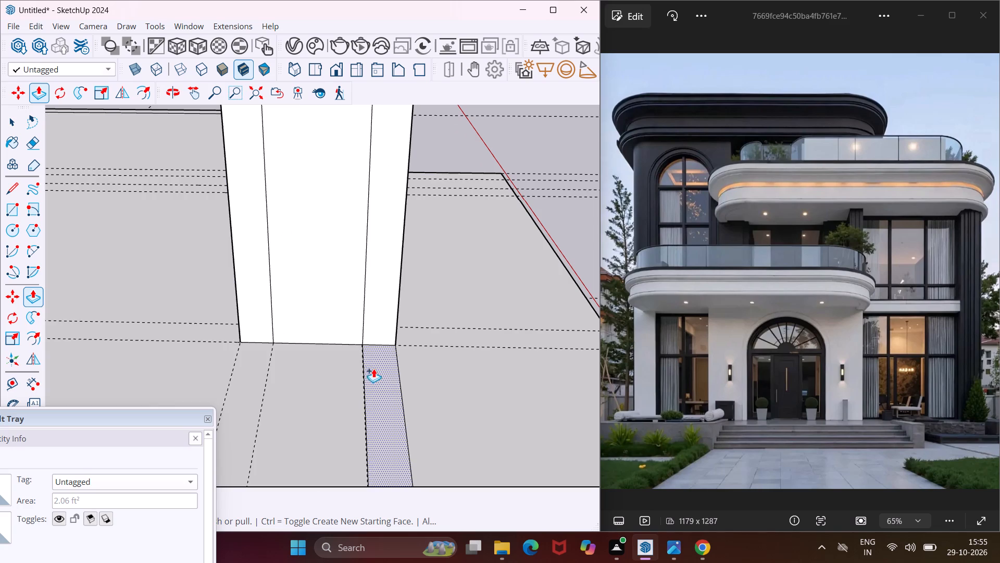
double_click(377, 370)
Extrude the long side wall strip next to that front wall up by the same 10' height.
scroll(334, 331, down, 12)
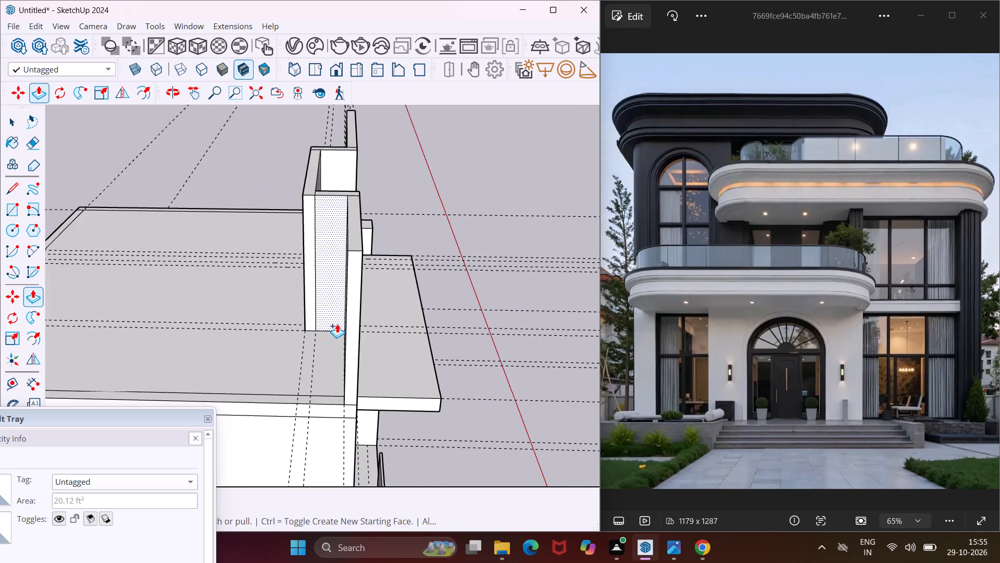
scroll(336, 399, up, 4)
double_click(336, 399)
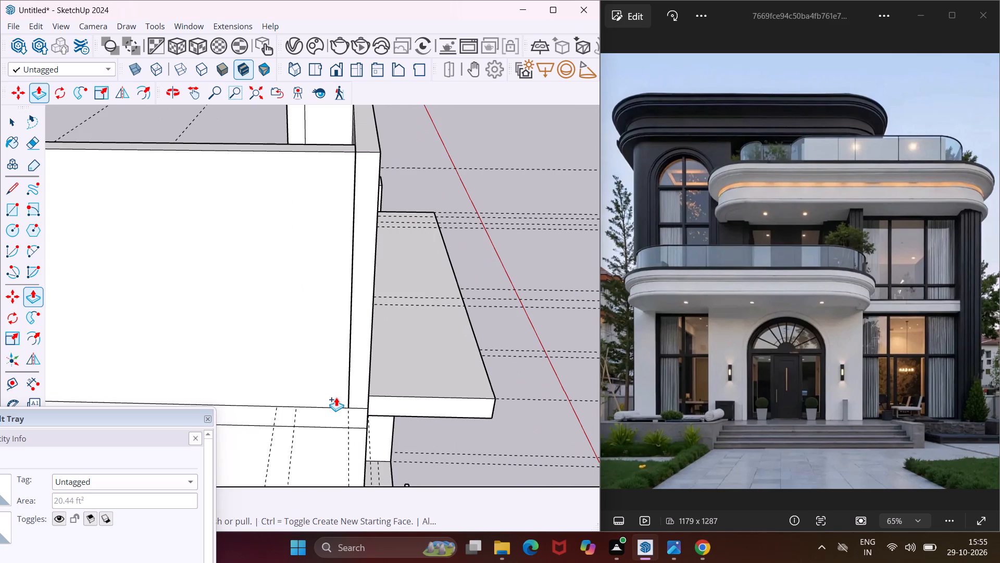
middle_drag(336, 397, 516, 364)
scroll(514, 354, down, 10)
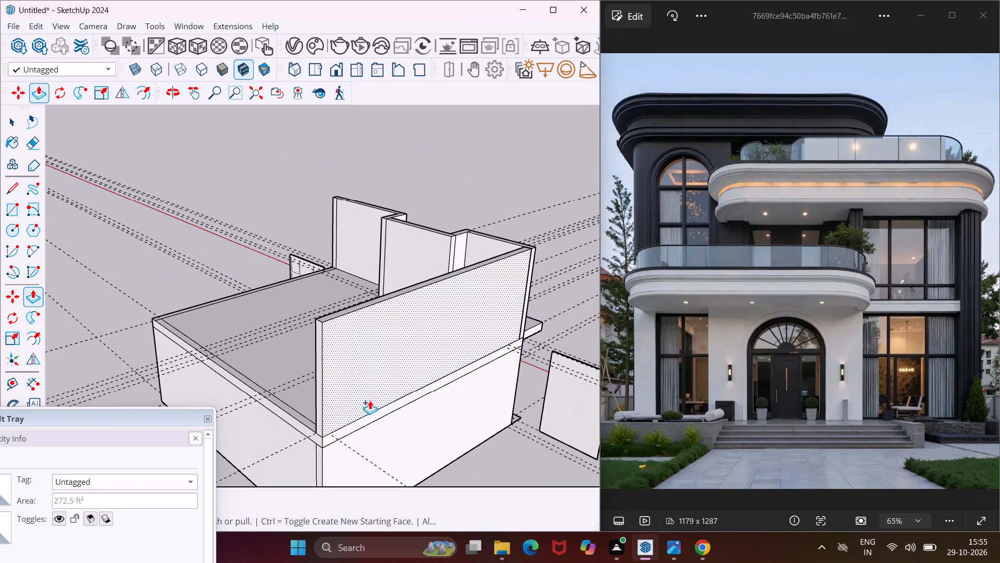
Extrude the back wall strip and the remaining open side wall strip up by the same 10' height.
scroll(321, 413, up, 11)
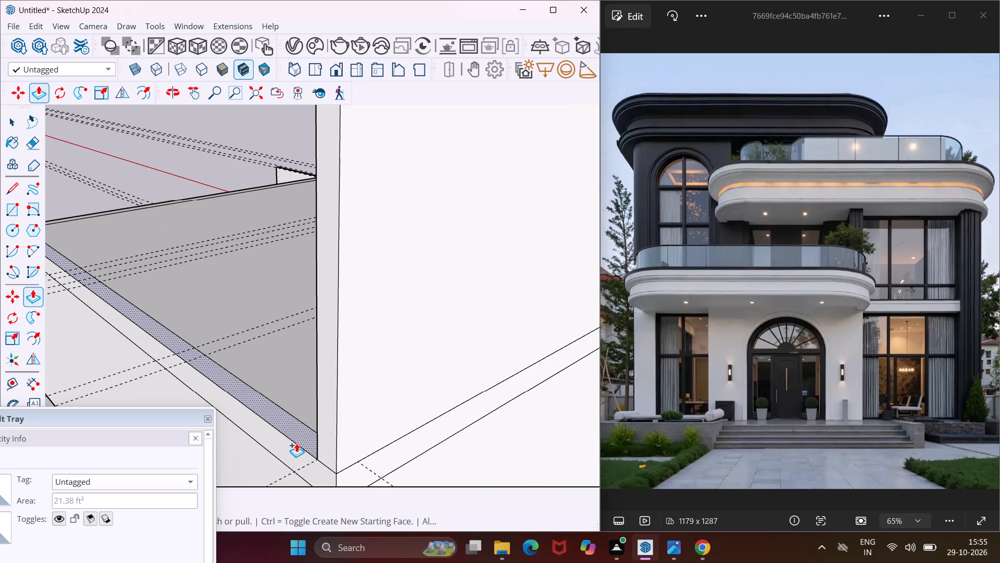
double_click(308, 440)
scroll(296, 417, up, 1)
middle_drag(296, 417, 674, 352)
scroll(553, 324, down, 16)
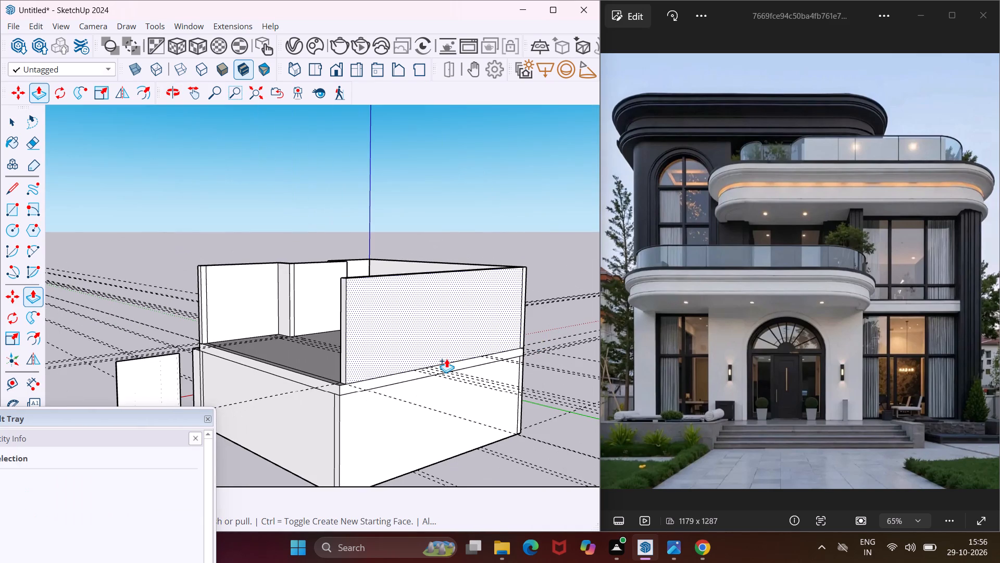
scroll(334, 381, up, 14)
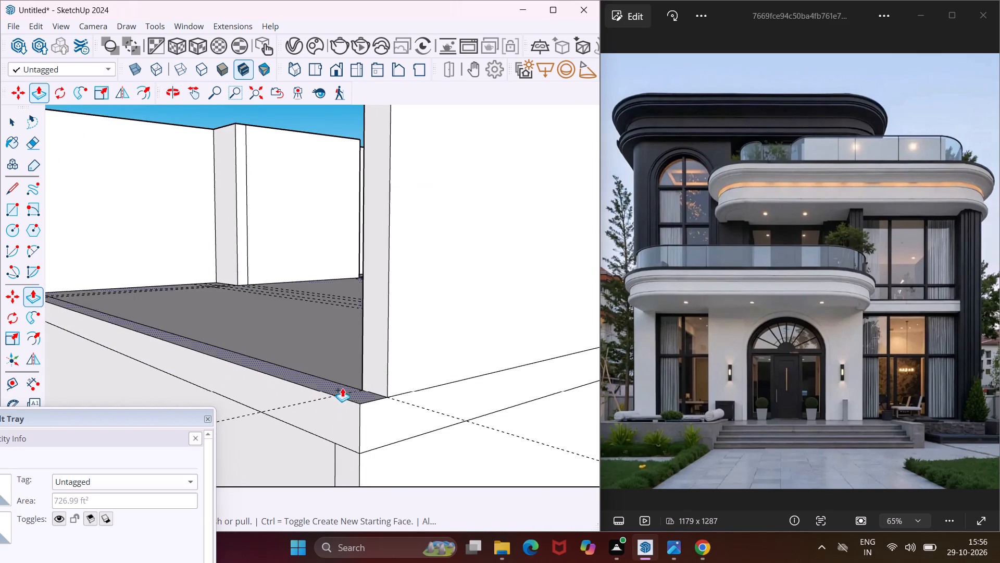
scroll(351, 392, up, 4)
double_click(352, 393)
middle_drag(334, 385, 376, 402)
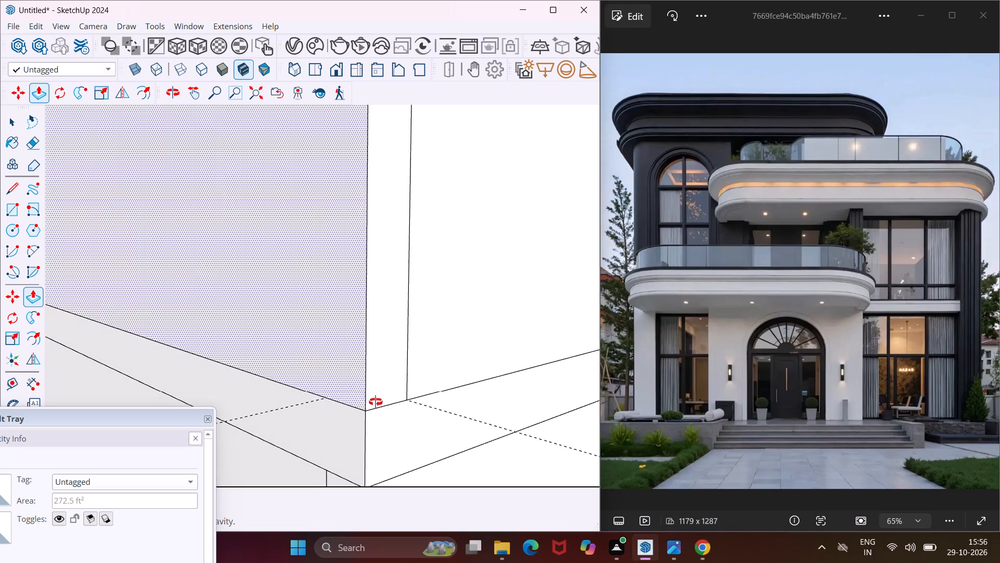
middle_drag(376, 402, 801, 435)
scroll(457, 390, down, 14)
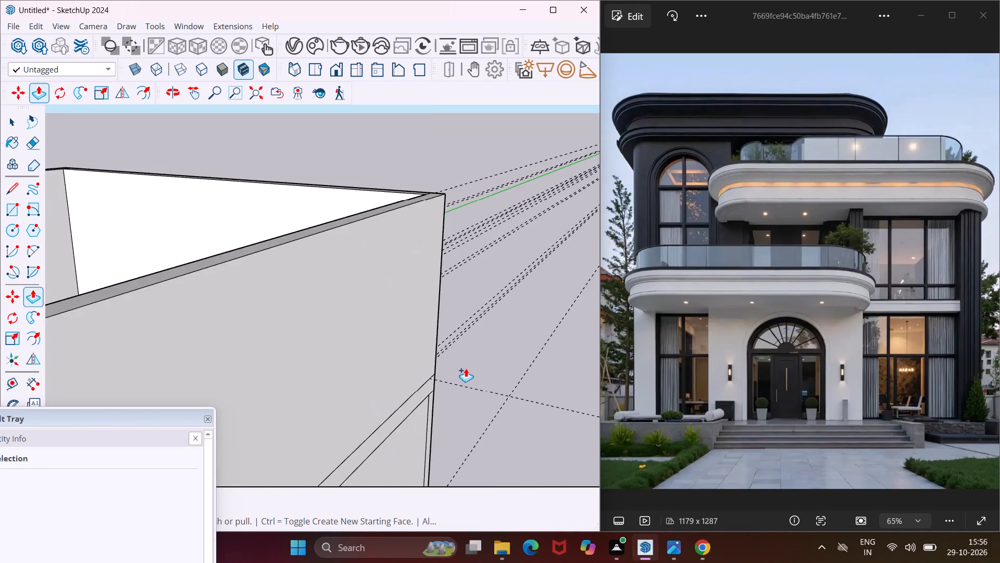
scroll(466, 368, down, 11)
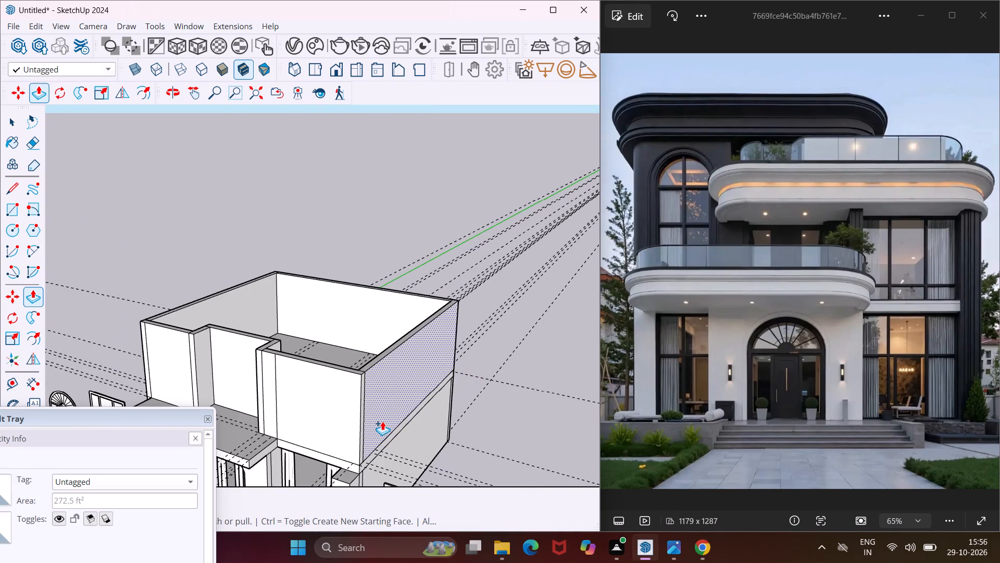
key(Escape)
key(space)
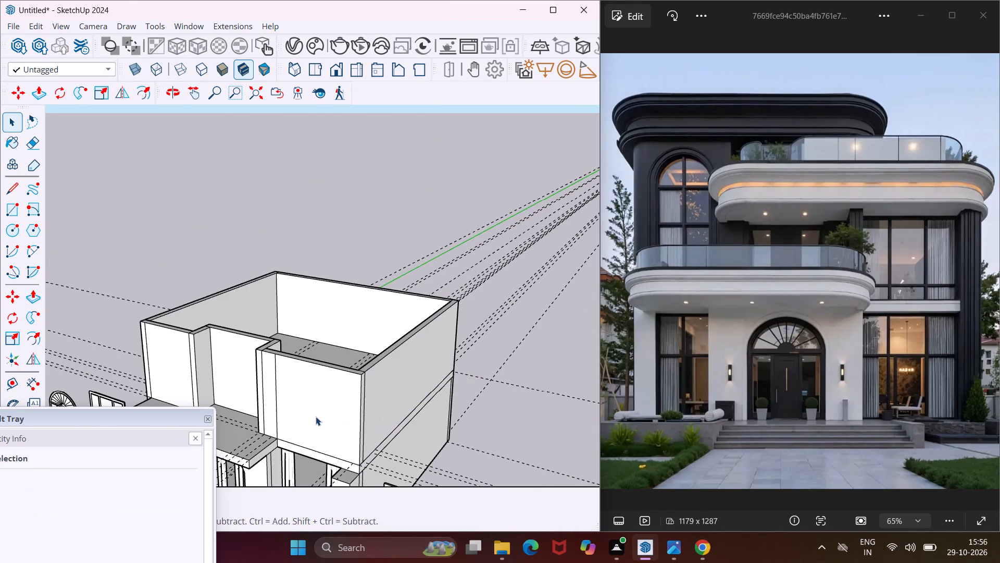
Draw two narrow full-height rectangles on the recessed front wall, one near each end.
middle_drag(311, 420, 476, 396)
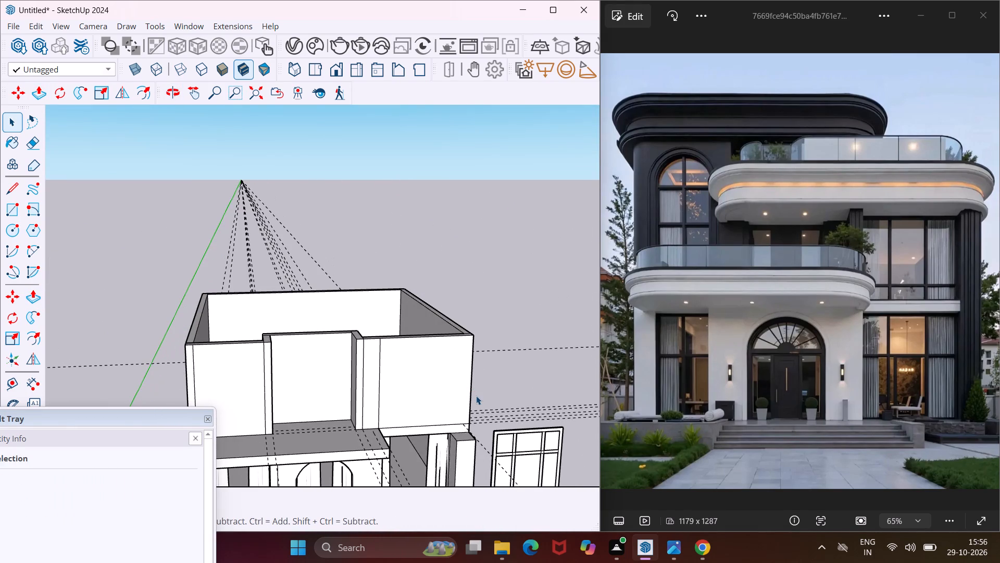
scroll(446, 410, up, 4)
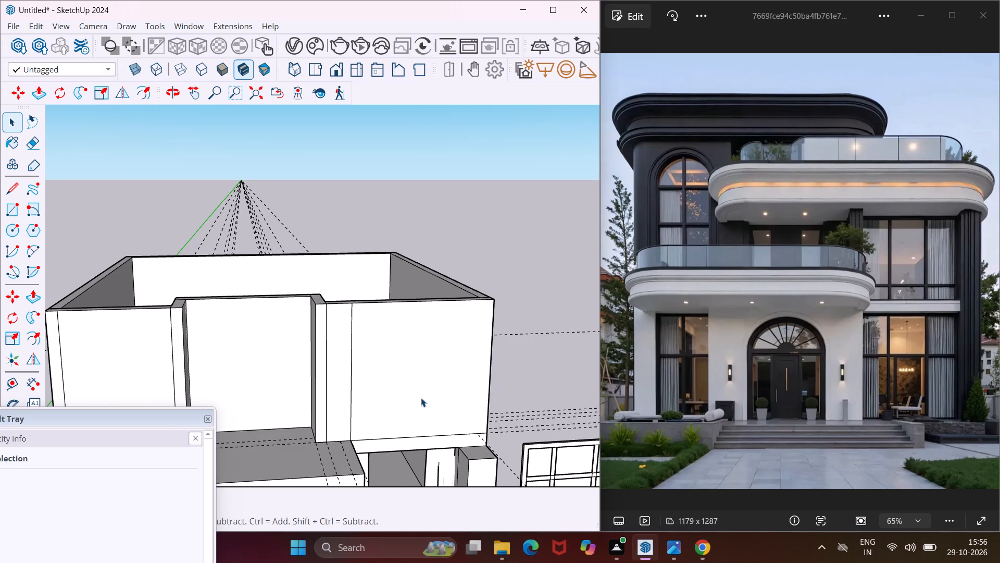
click(19, 213)
scroll(417, 248, down, 3)
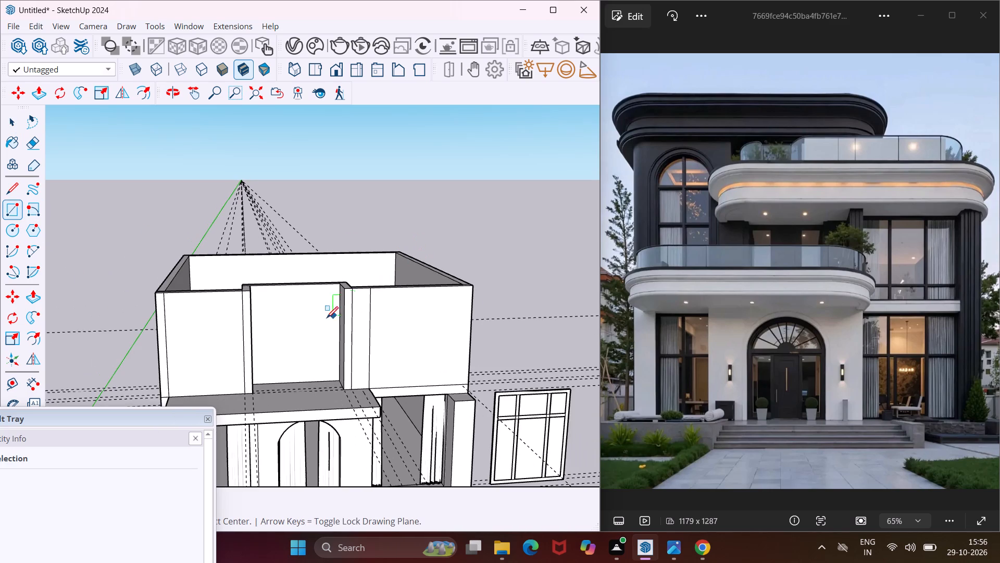
scroll(285, 333, up, 4)
middle_drag(285, 333, 290, 358)
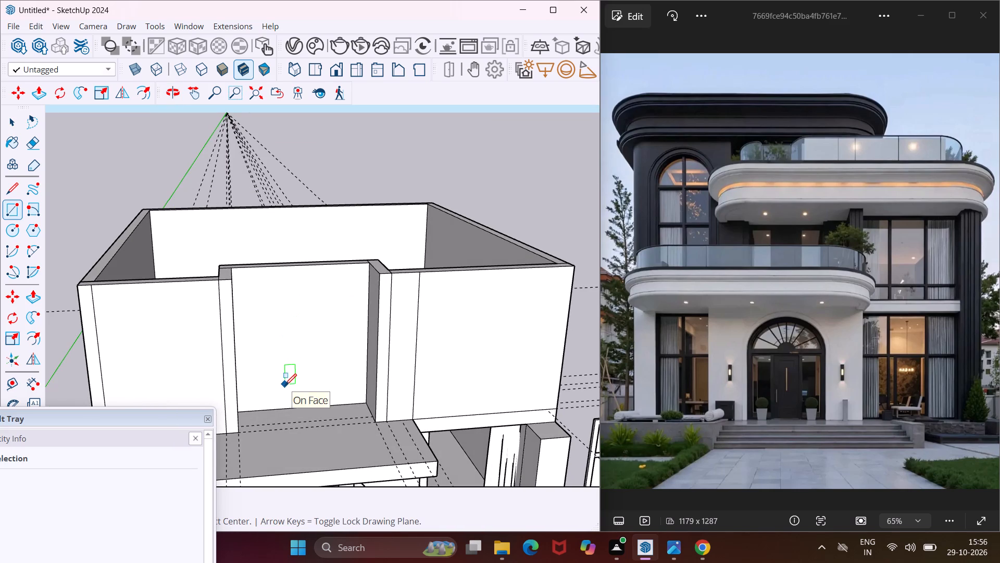
middle_drag(285, 385, 279, 389)
scroll(271, 389, up, 3)
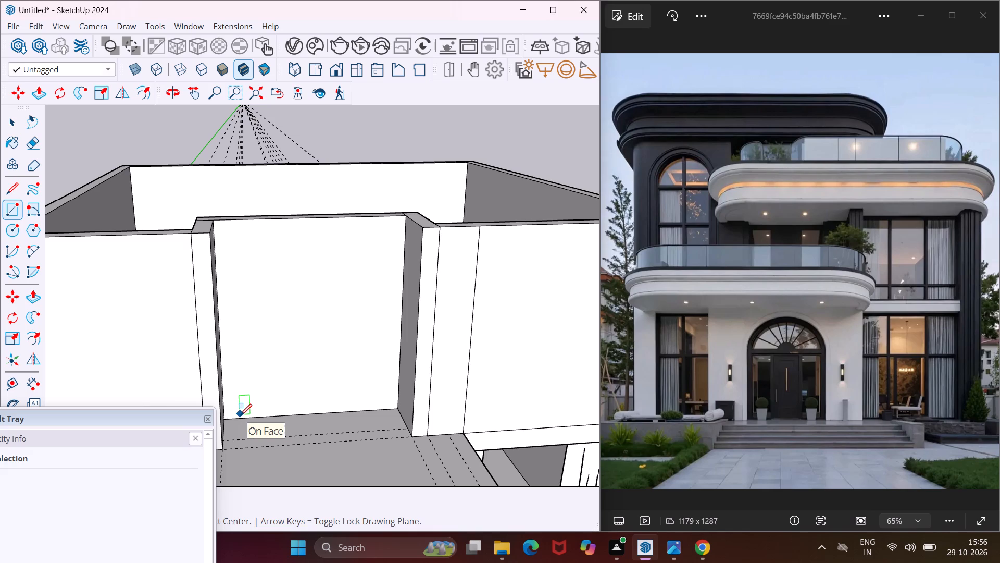
click(243, 415)
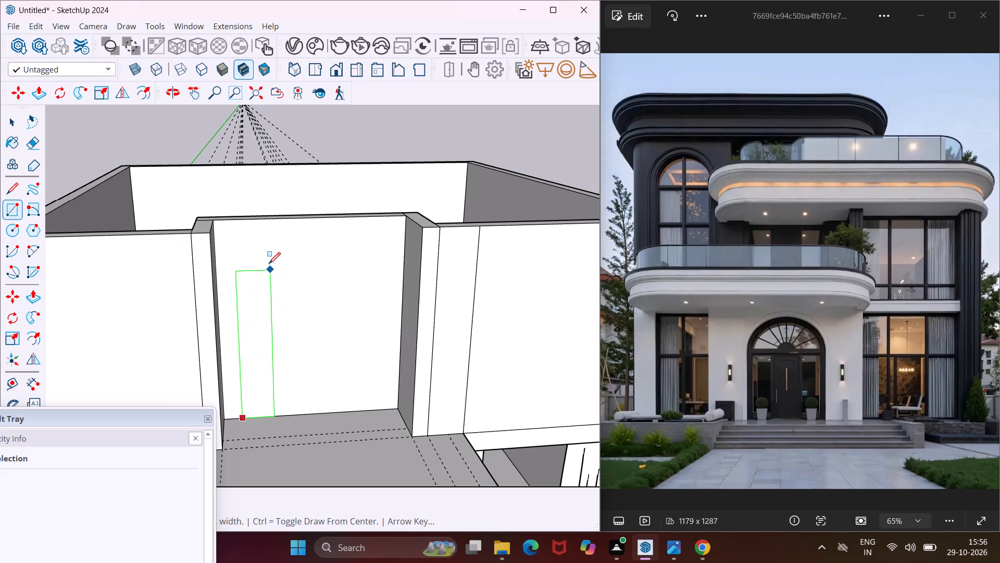
click(265, 220)
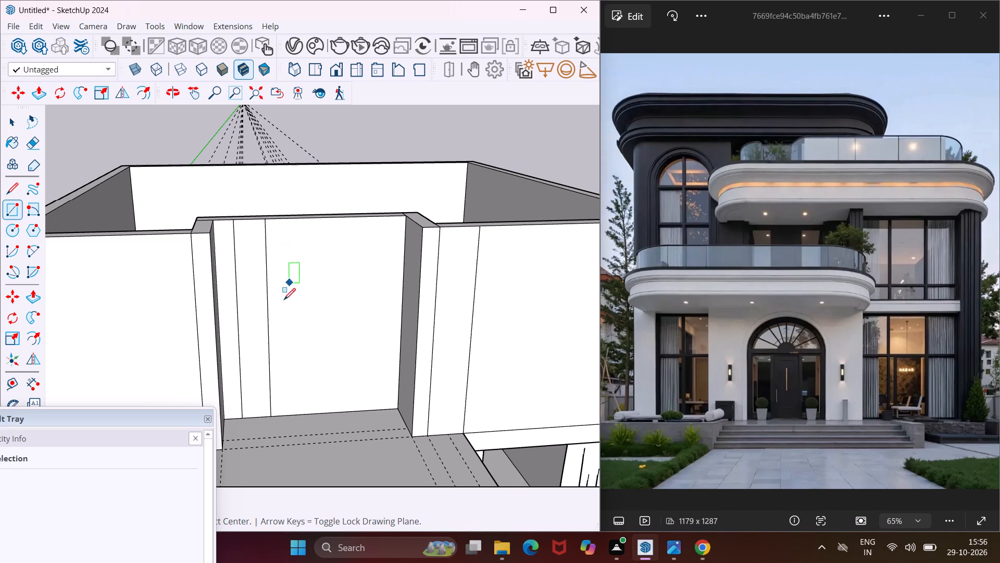
click(345, 411)
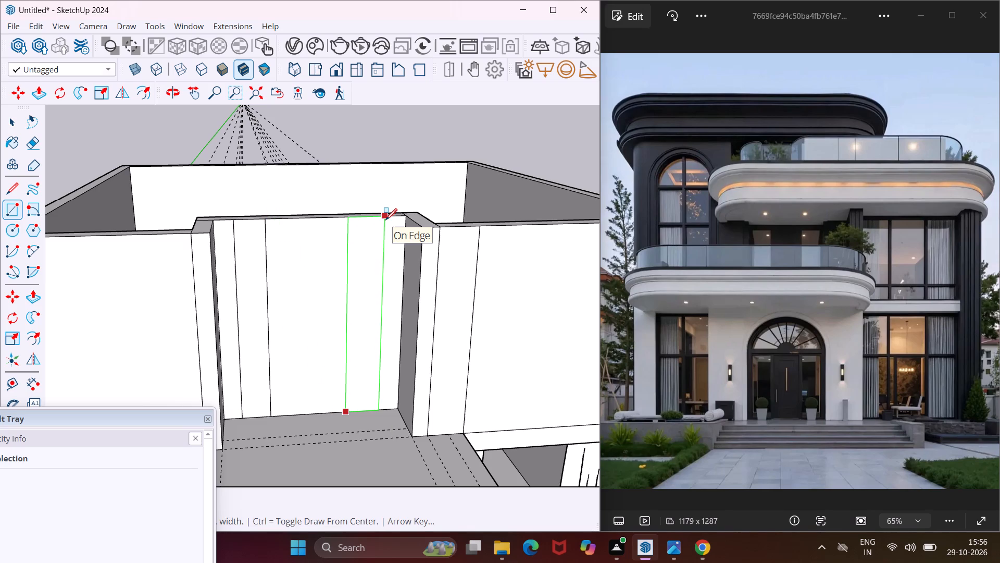
click(385, 220)
Draw a full-height rectangle on the right front wall, aligned with the ground-floor window opening below it.
scroll(244, 381, down, 4)
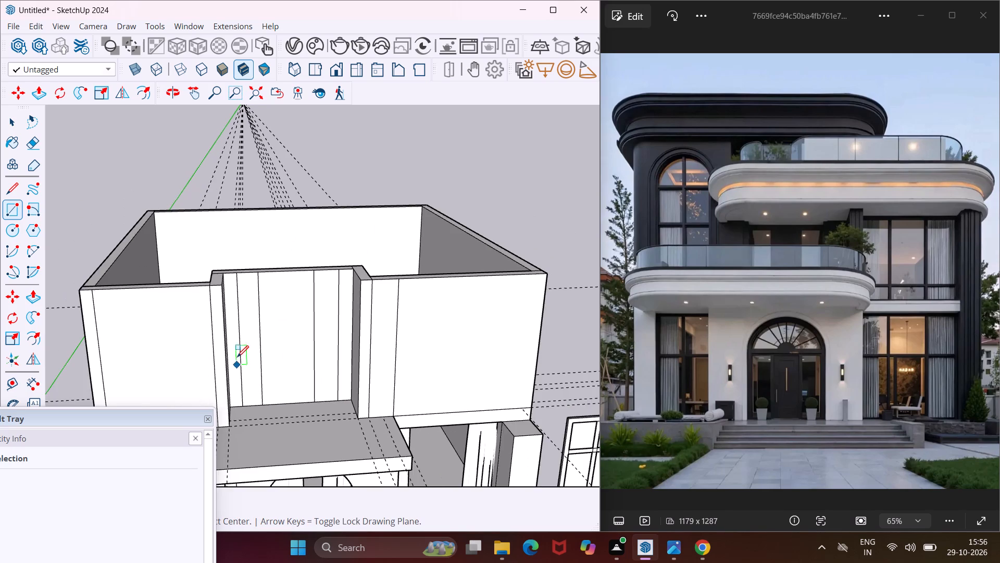
scroll(237, 355, down, 3)
scroll(366, 396, up, 4)
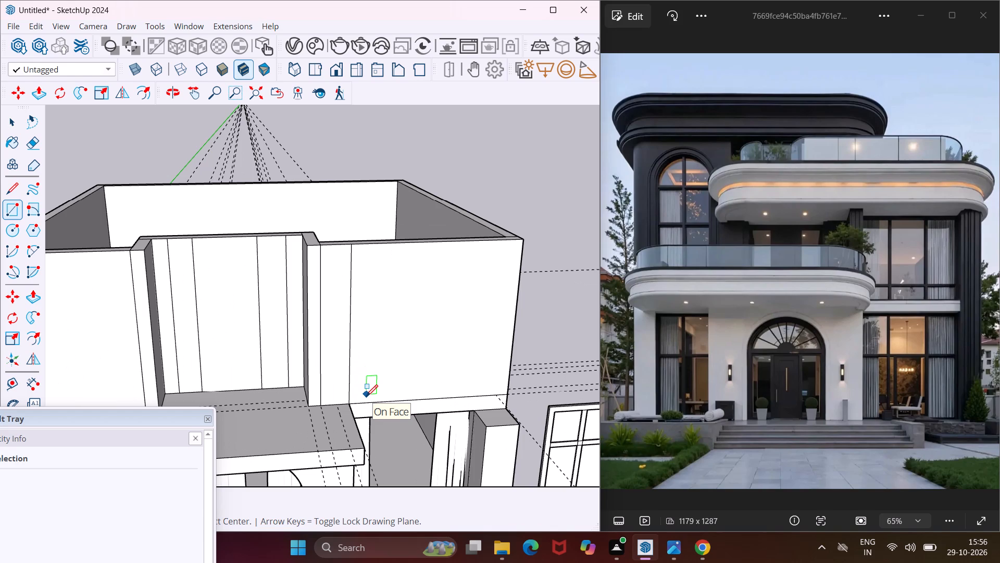
middle_drag(366, 396, 330, 387)
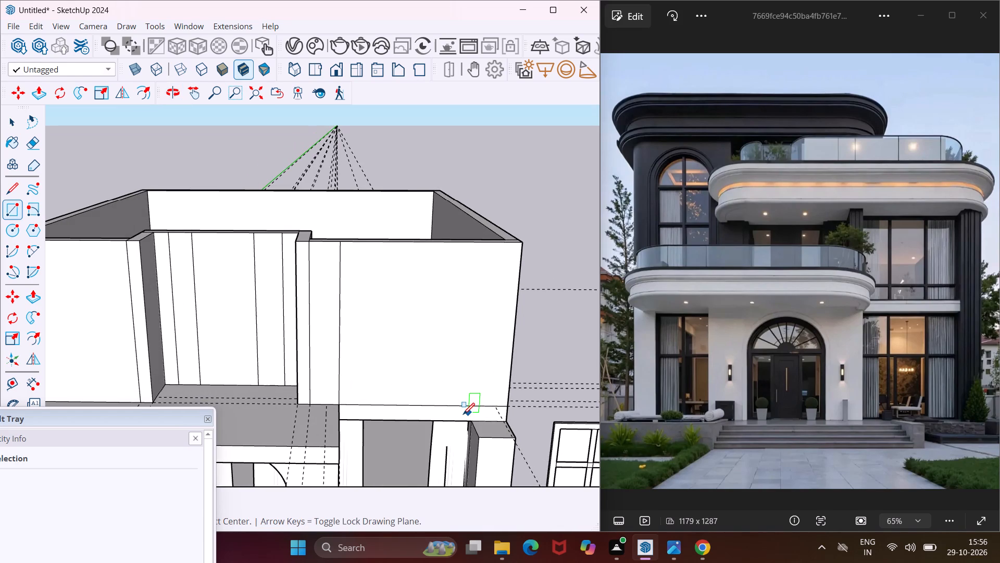
scroll(463, 414, up, 8)
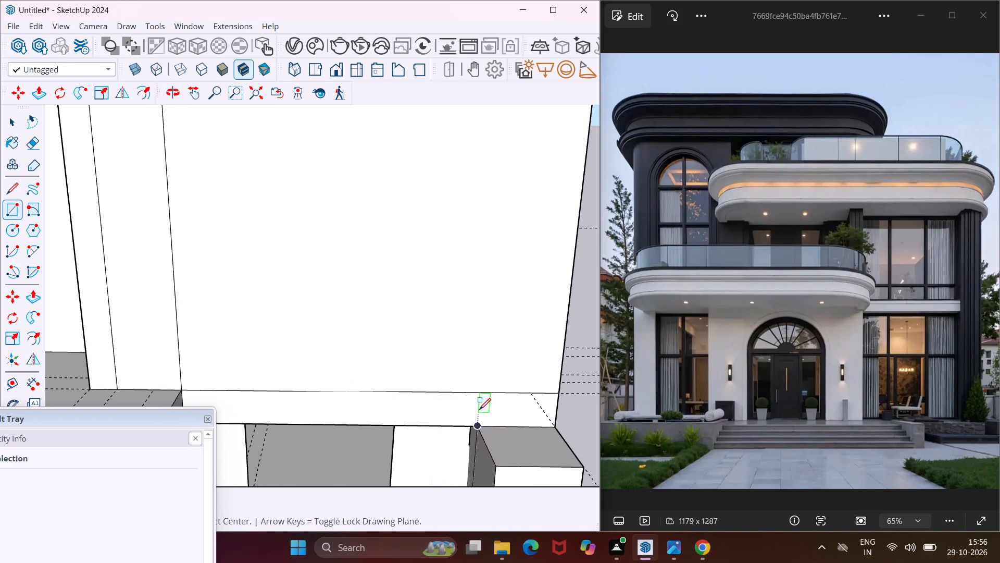
click(479, 393)
scroll(377, 317, down, 5)
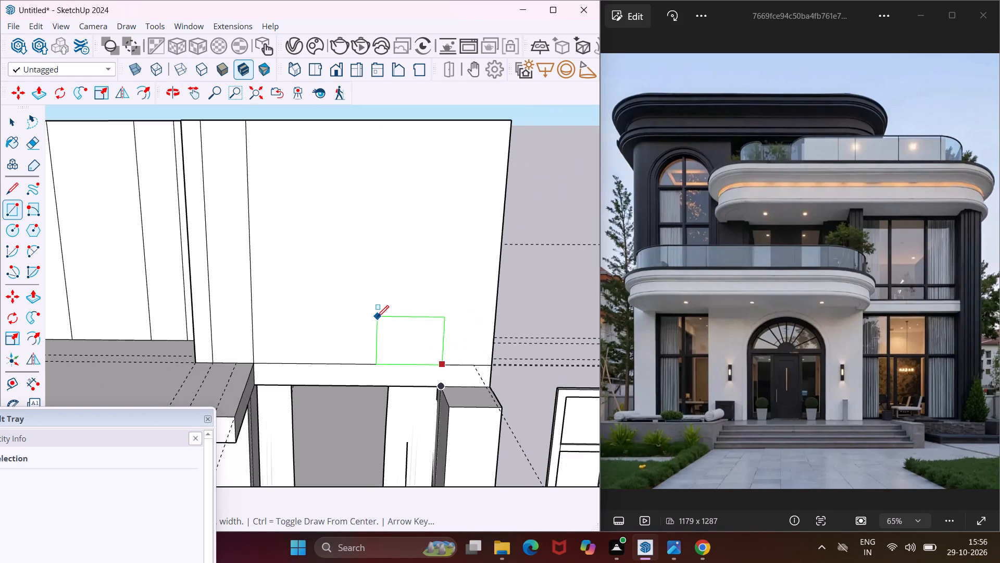
scroll(377, 317, down, 4)
middle_drag(377, 317, 354, 283)
click(290, 179)
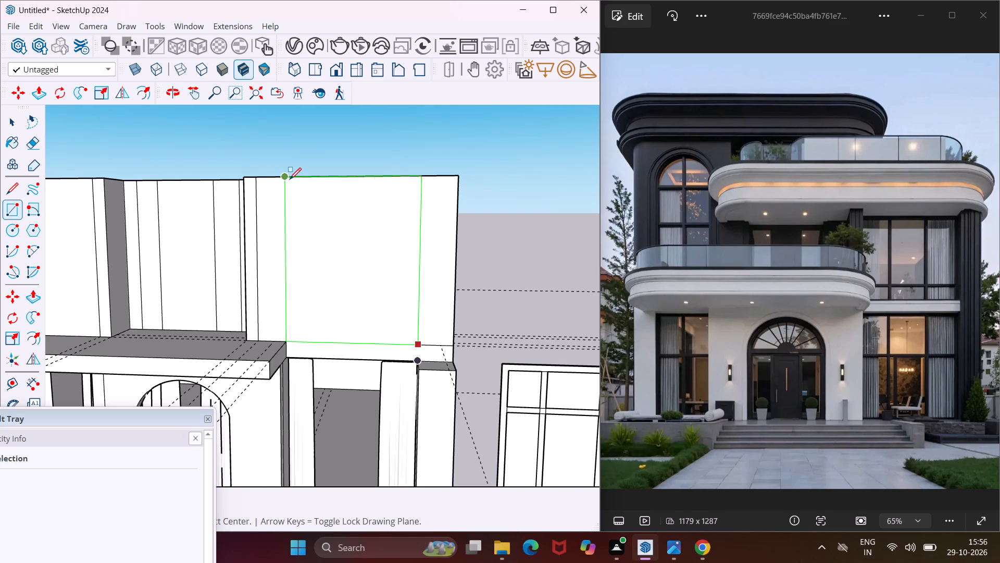
key(Escape)
key(space)
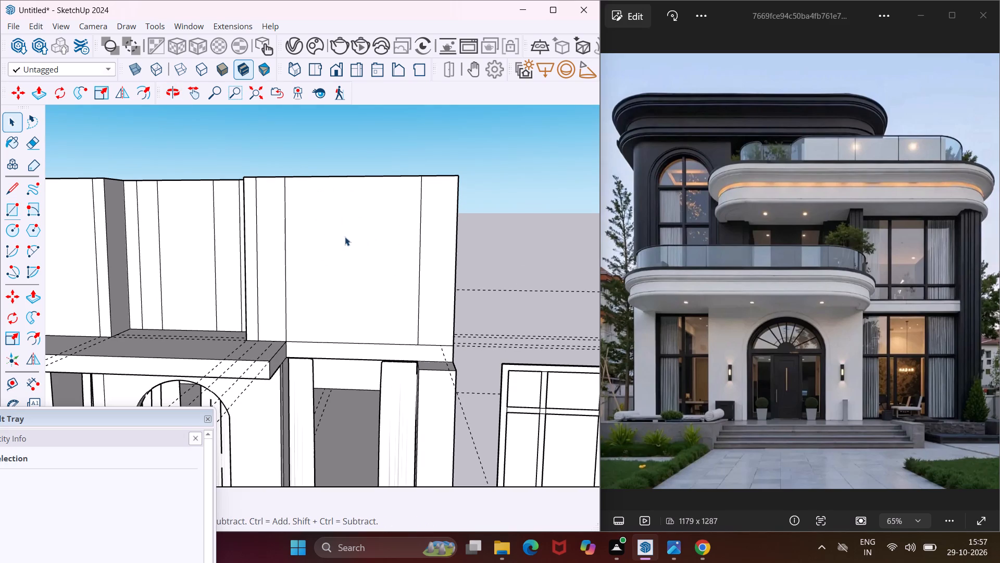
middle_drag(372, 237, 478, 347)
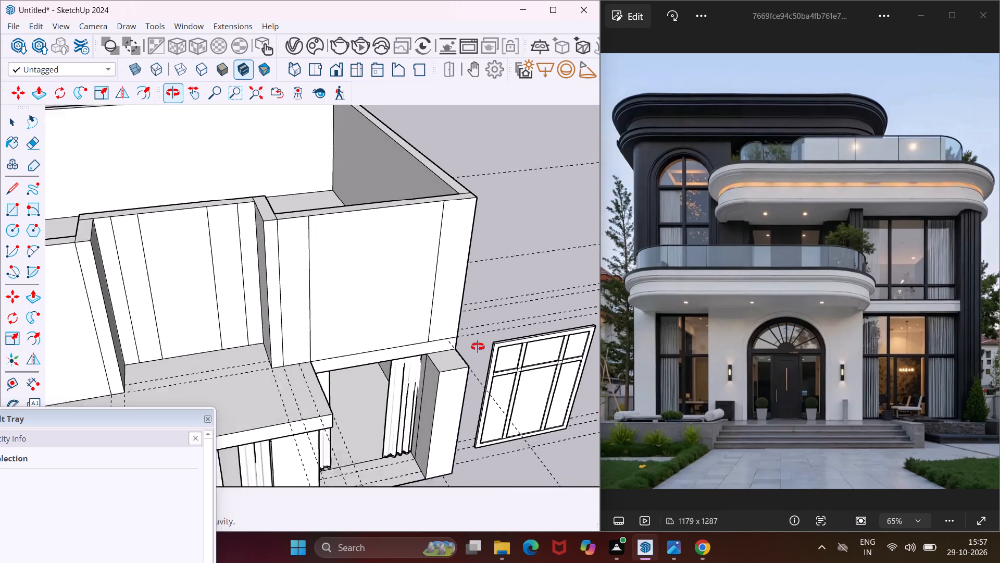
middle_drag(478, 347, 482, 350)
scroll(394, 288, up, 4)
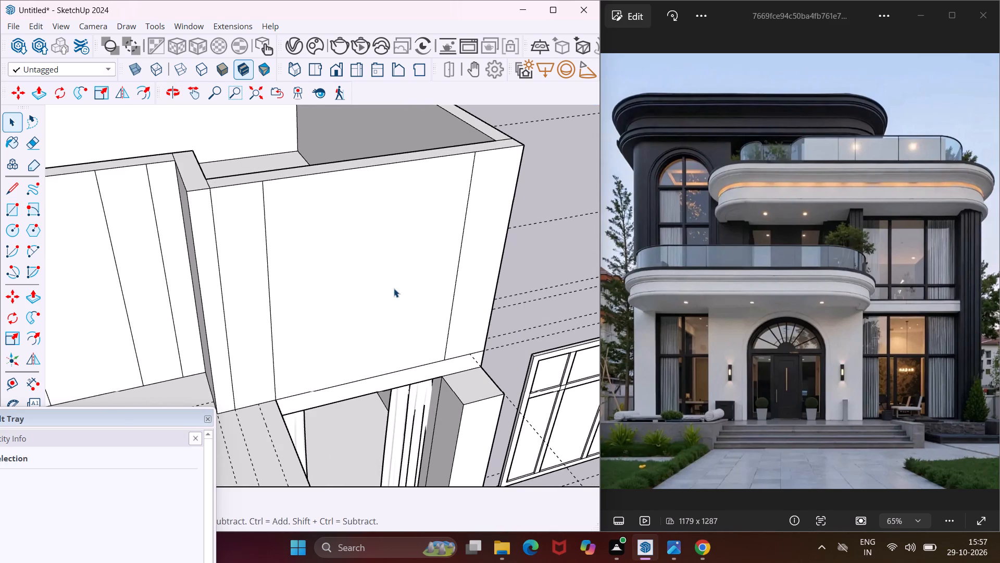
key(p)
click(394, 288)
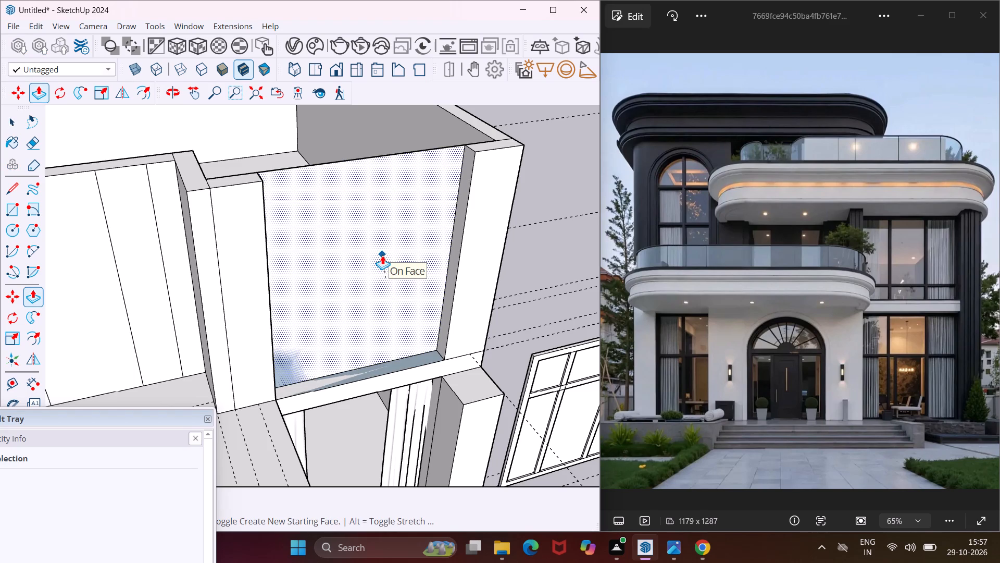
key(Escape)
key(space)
Copy the new rectangular face off the right front wall along the red axis, placing it beyond the standalone window frame.
click(386, 290)
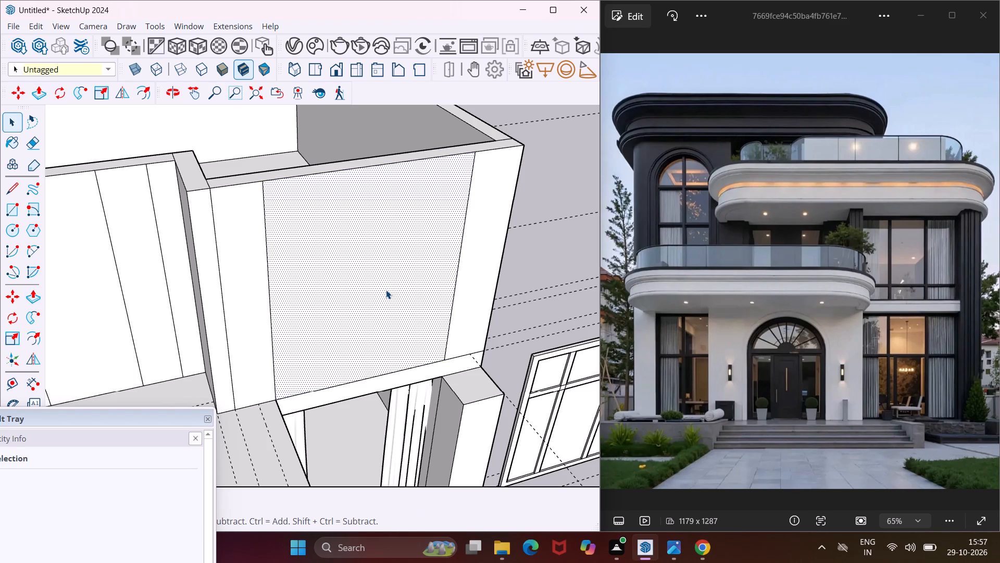
key(m)
click(386, 290)
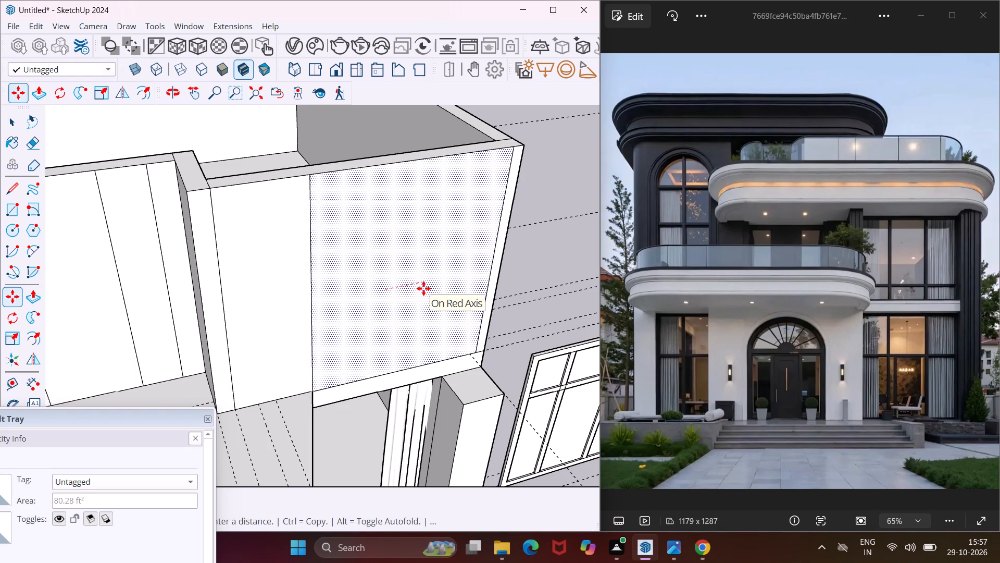
scroll(425, 288, down, 9)
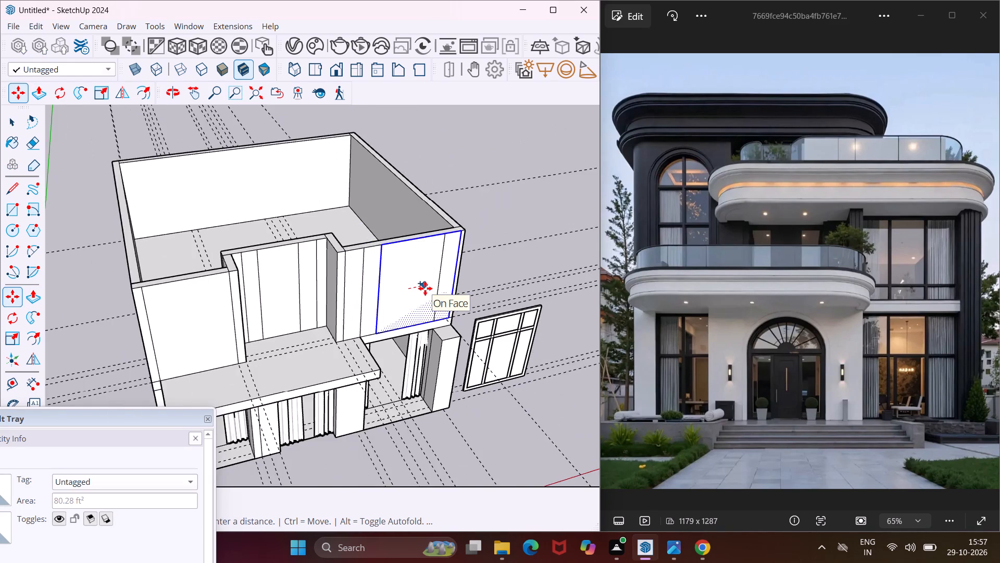
scroll(425, 288, down, 8)
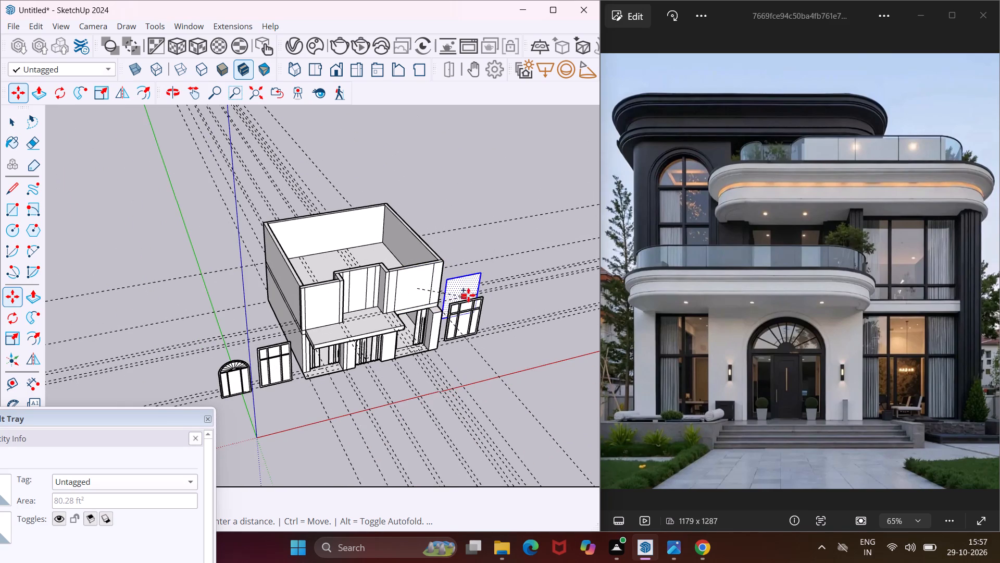
click(533, 297)
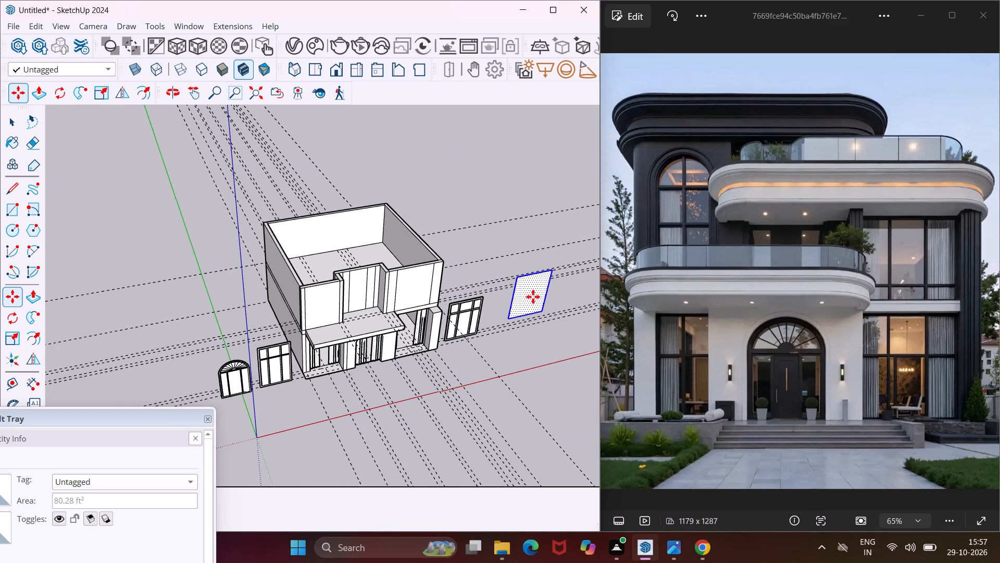
key(Escape)
key(space)
Push the rectangle on the right front wall inward to the wall's inner face to recess the window opening.
scroll(419, 267, up, 10)
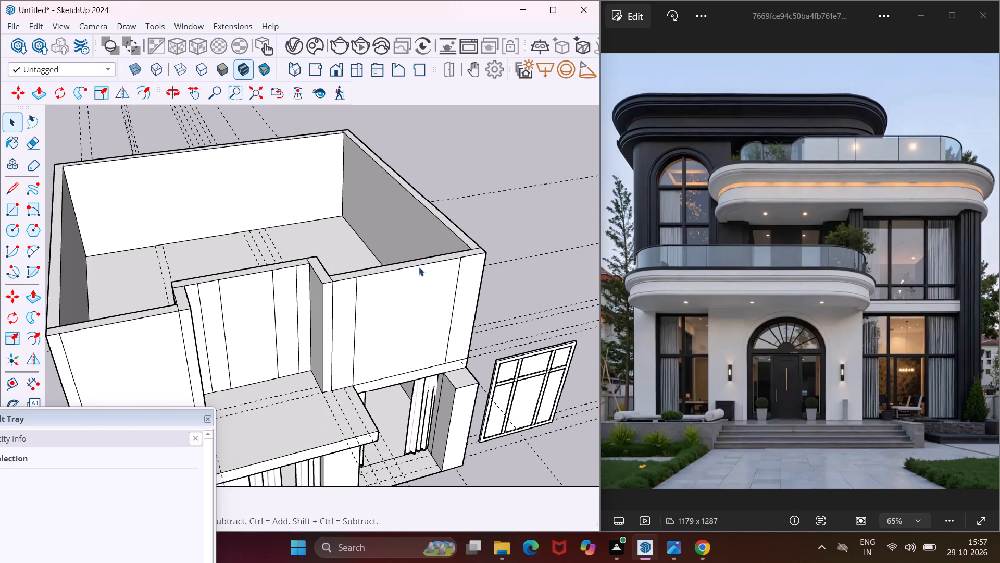
middle_drag(419, 267, 488, 278)
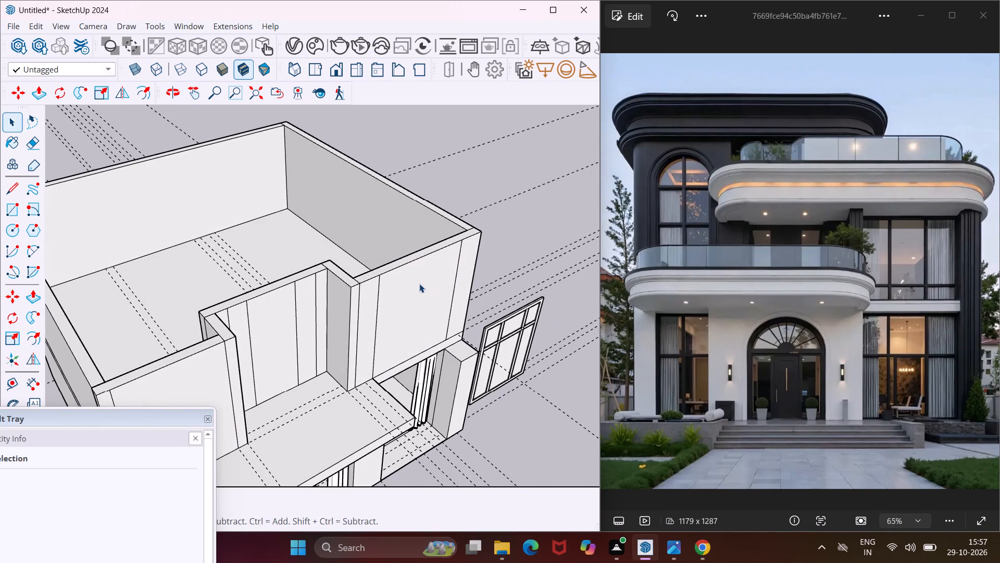
click(415, 283)
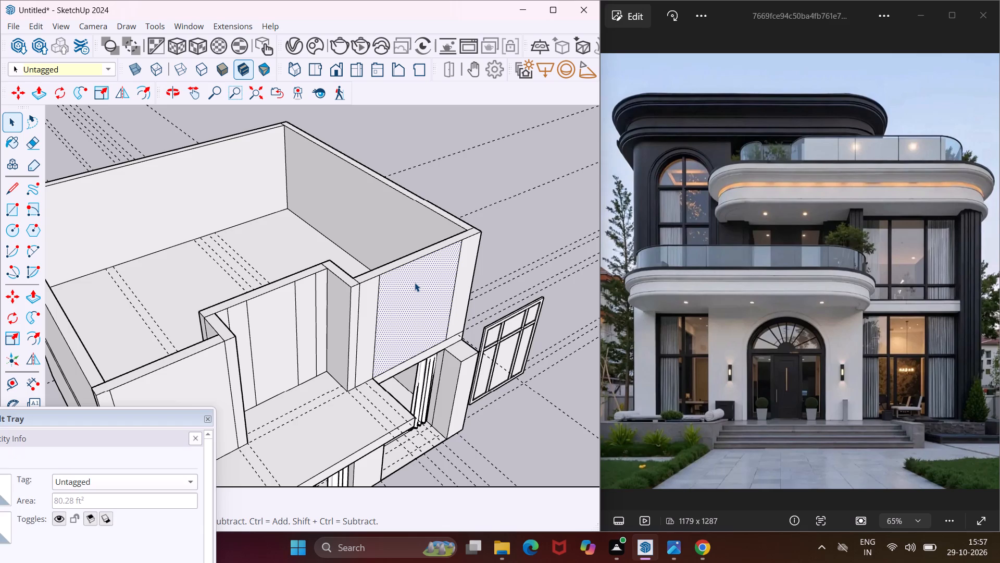
key(p)
click(415, 283)
click(403, 256)
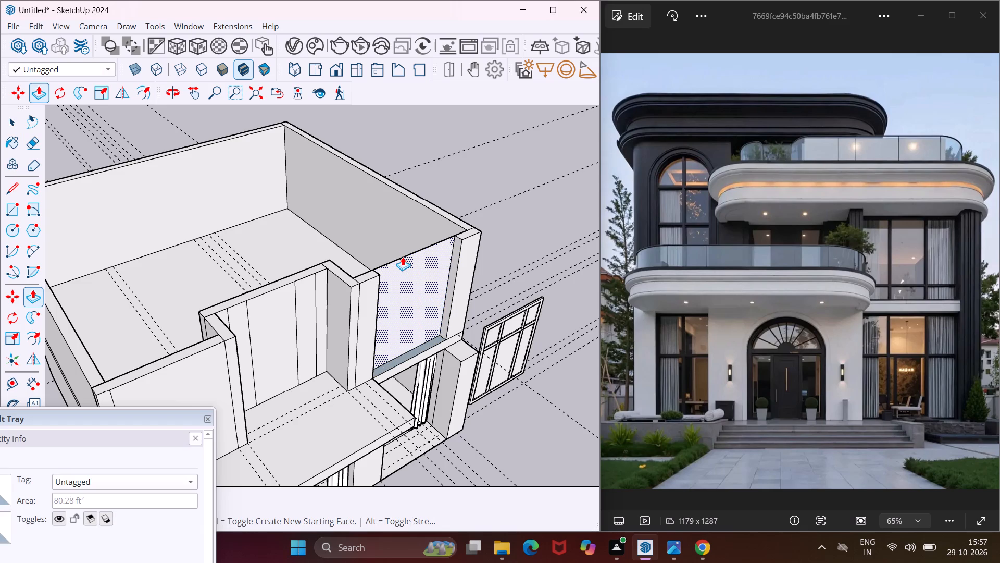
key(Escape)
key(space)
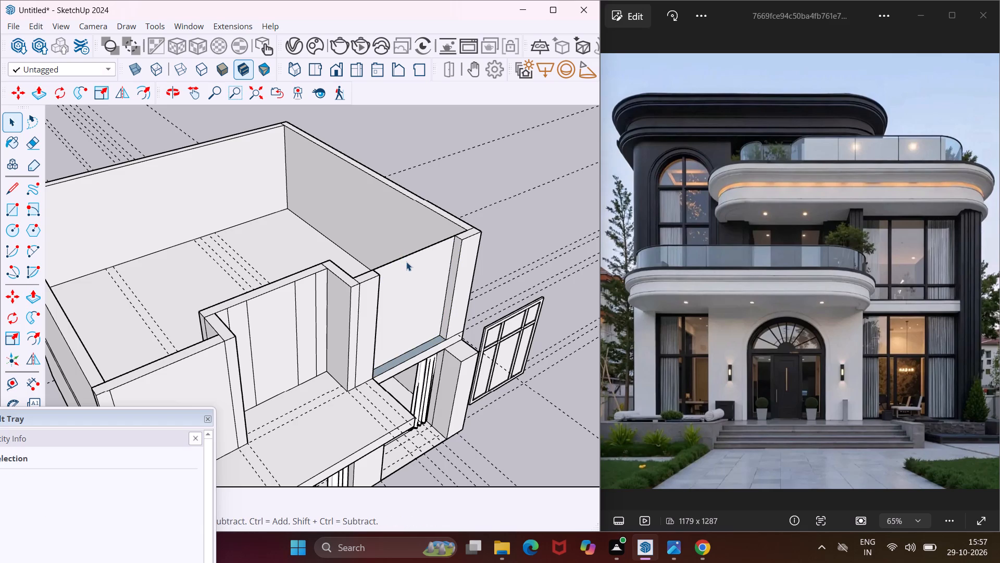
Erase the top edge across the recessed right window opening to remove its leftover inner face.
key(e)
click(405, 258)
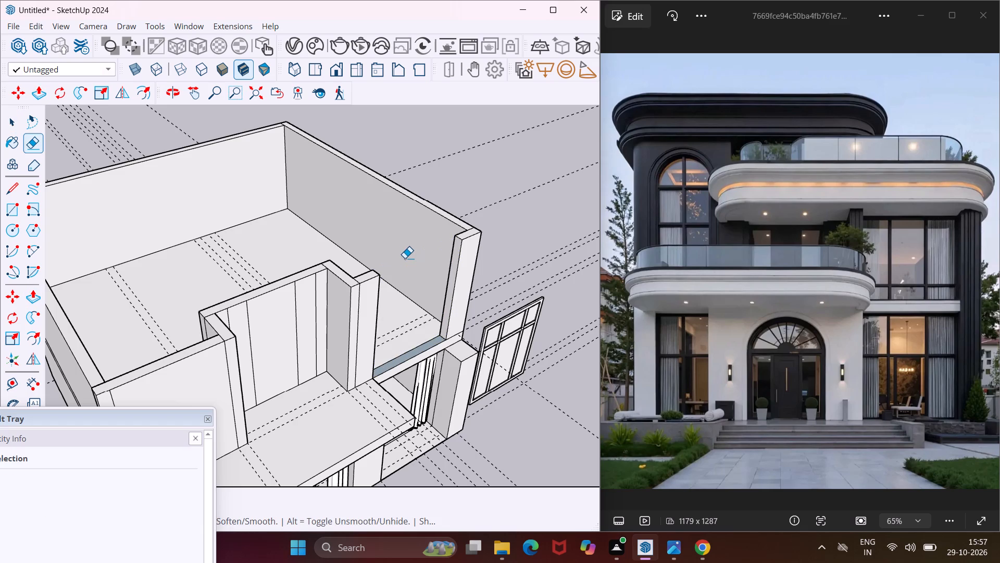
key(Escape)
key(space)
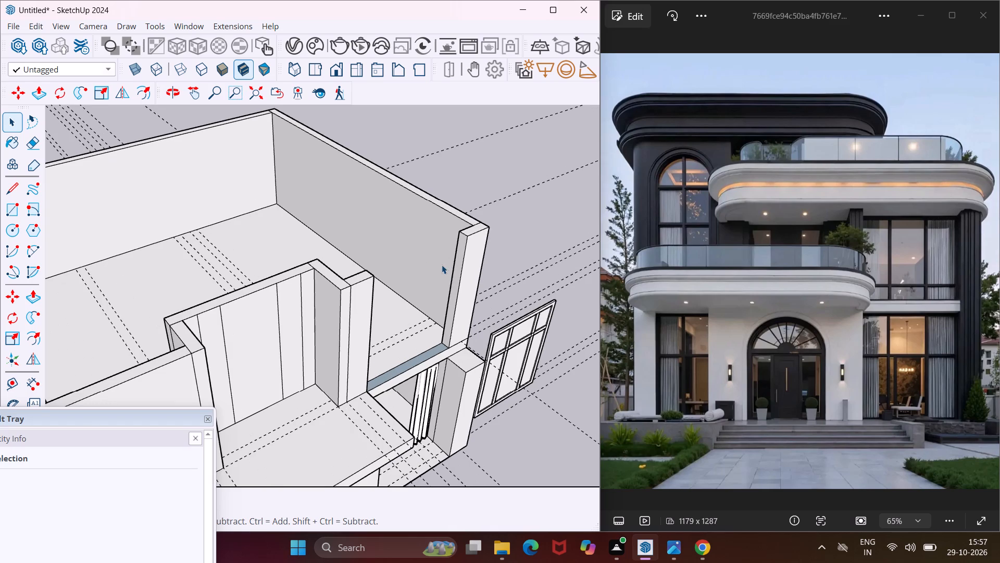
Draw a vertical 1' high rotated rectangle along the front wall tops, from the recess's left corner to the right wall's outer corner.
scroll(442, 265, down, 4)
middle_drag(445, 272, 566, 275)
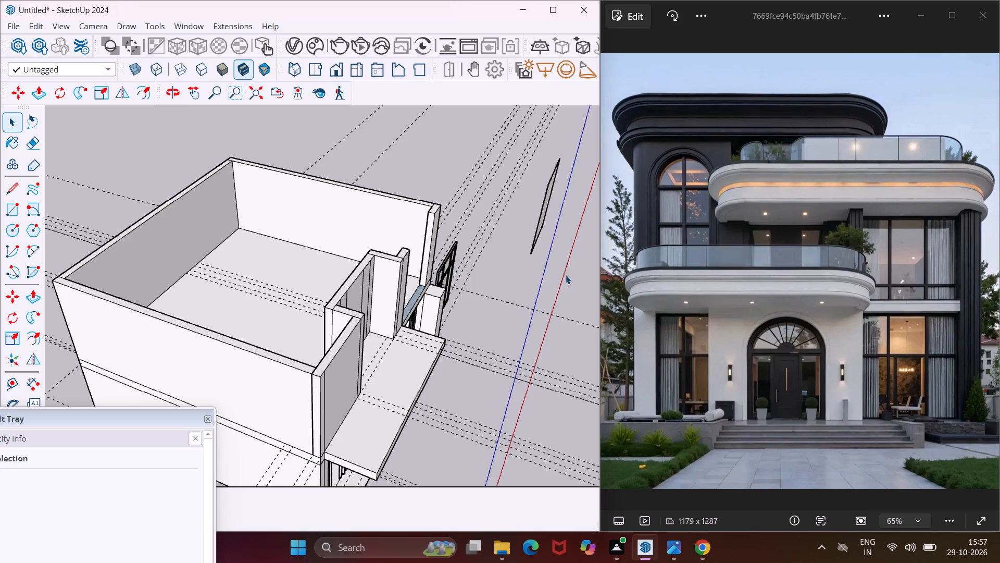
middle_drag(566, 275, 251, 337)
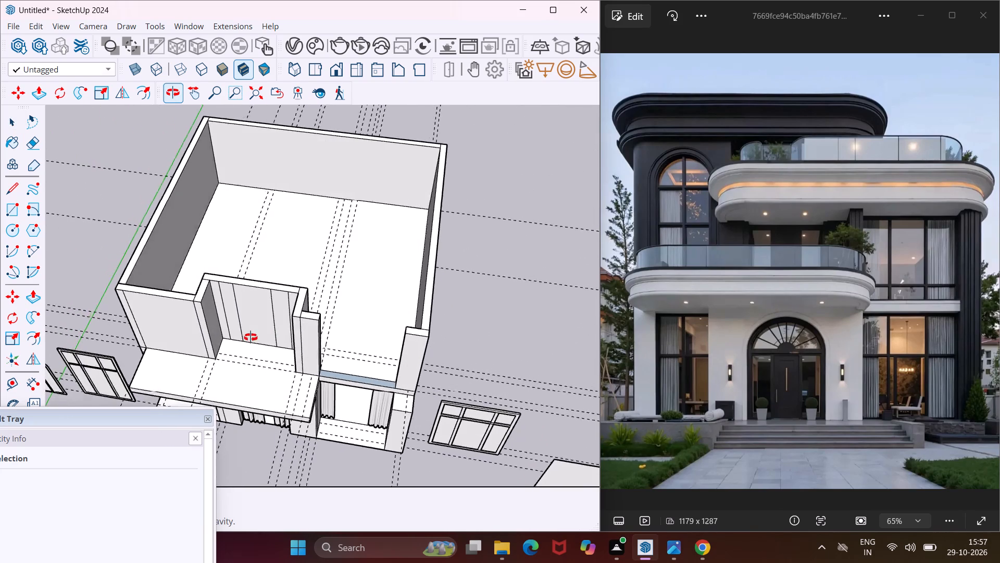
middle_drag(251, 337, 235, 334)
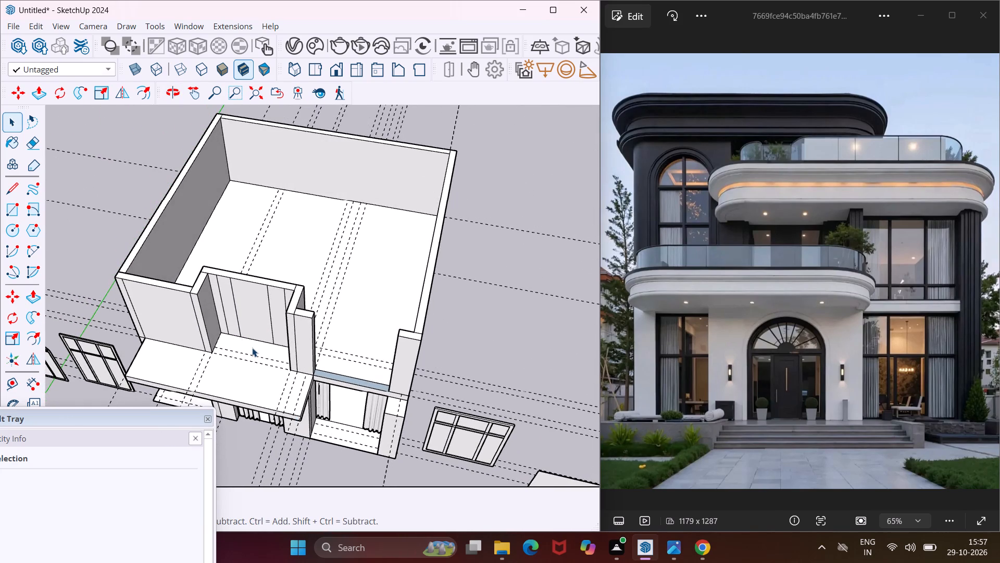
click(29, 215)
scroll(185, 290, up, 4)
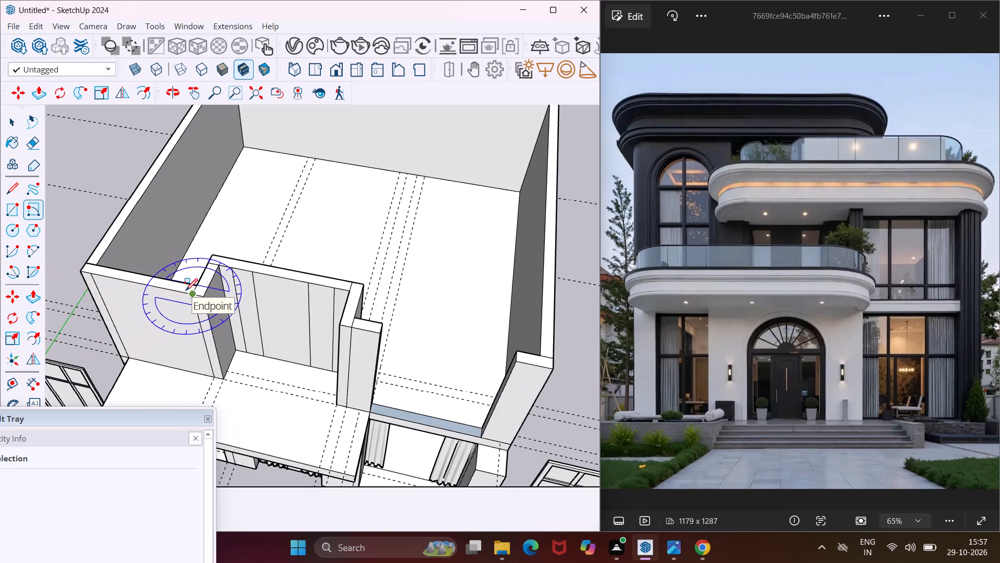
scroll(185, 290, up, 4)
click(195, 298)
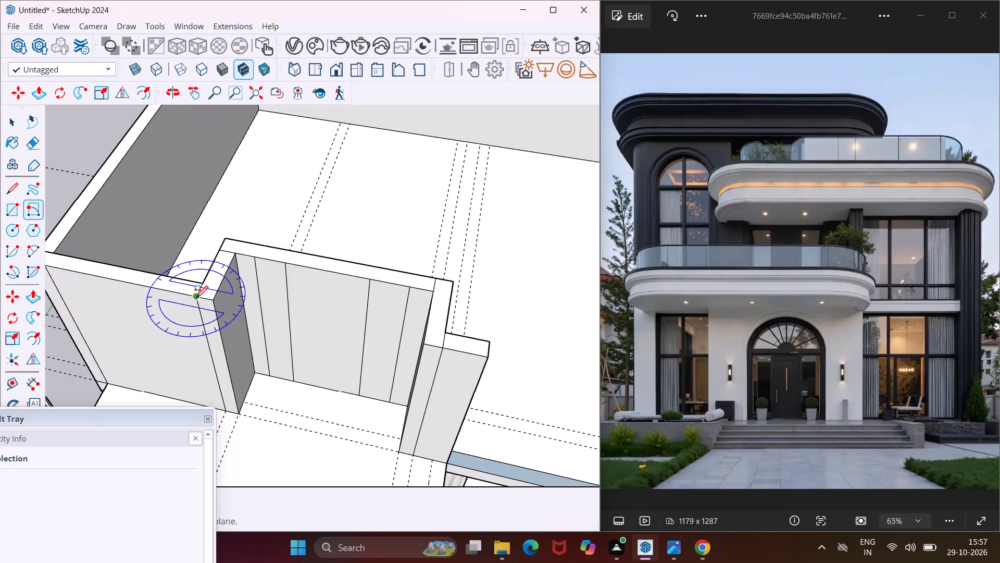
scroll(255, 313, down, 8)
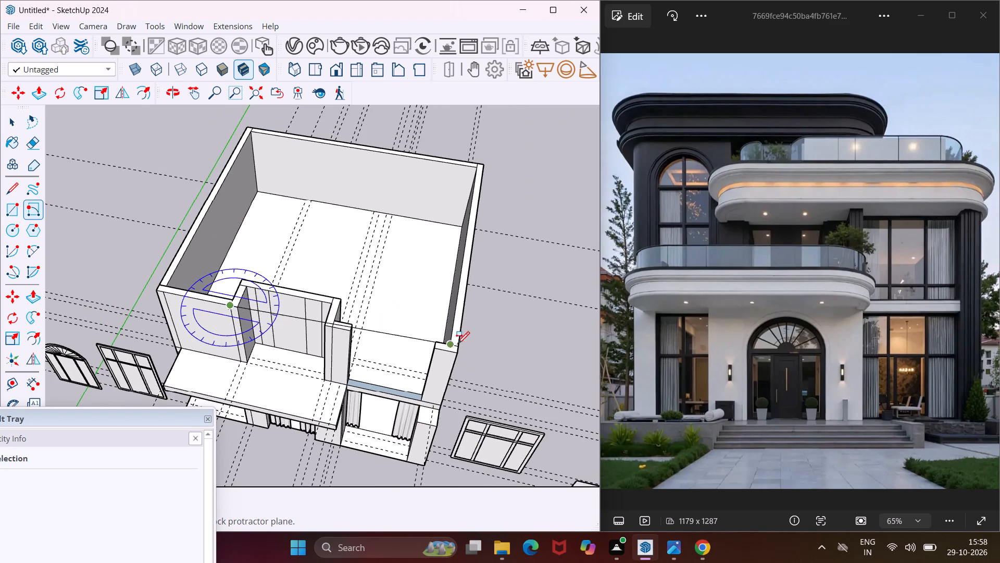
click(457, 352)
middle_drag(453, 351, 374, 332)
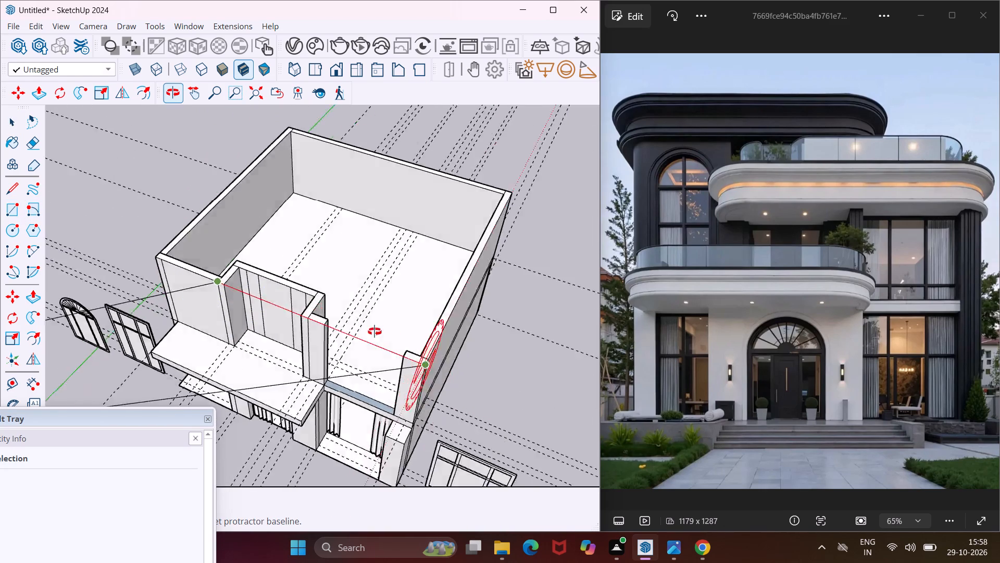
middle_drag(374, 332, 194, 167)
scroll(268, 220, up, 3)
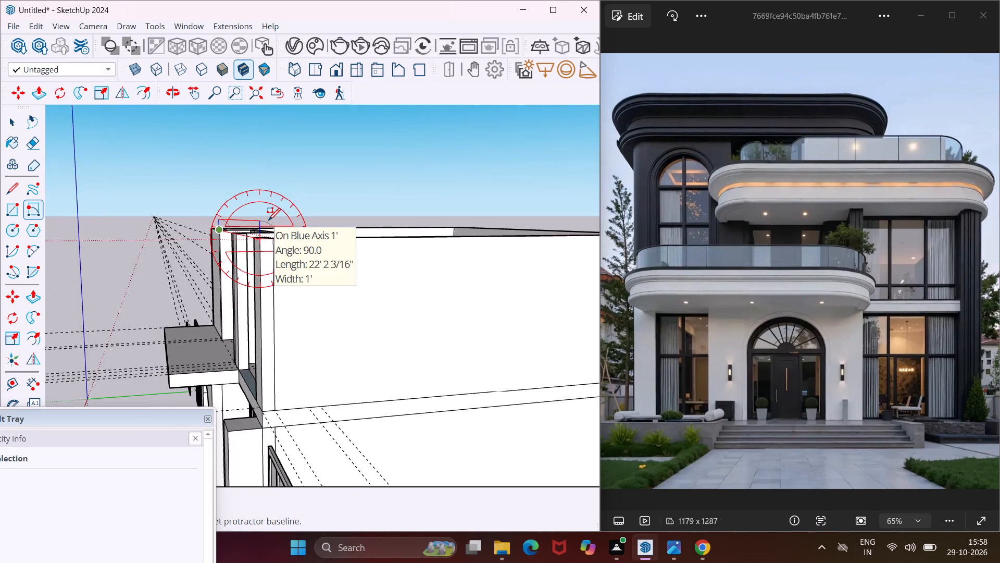
scroll(268, 220, up, 1)
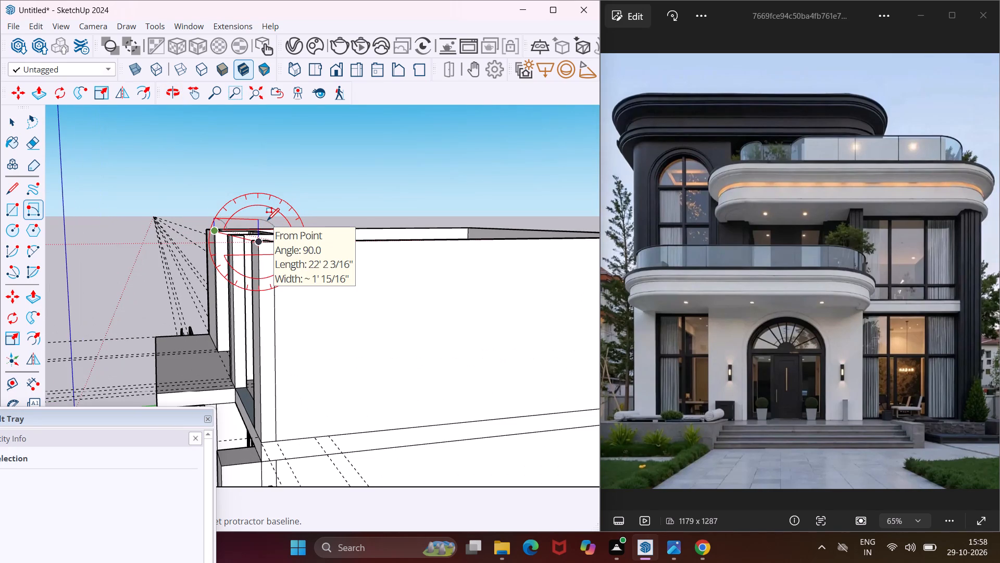
text(1')
key(Return)
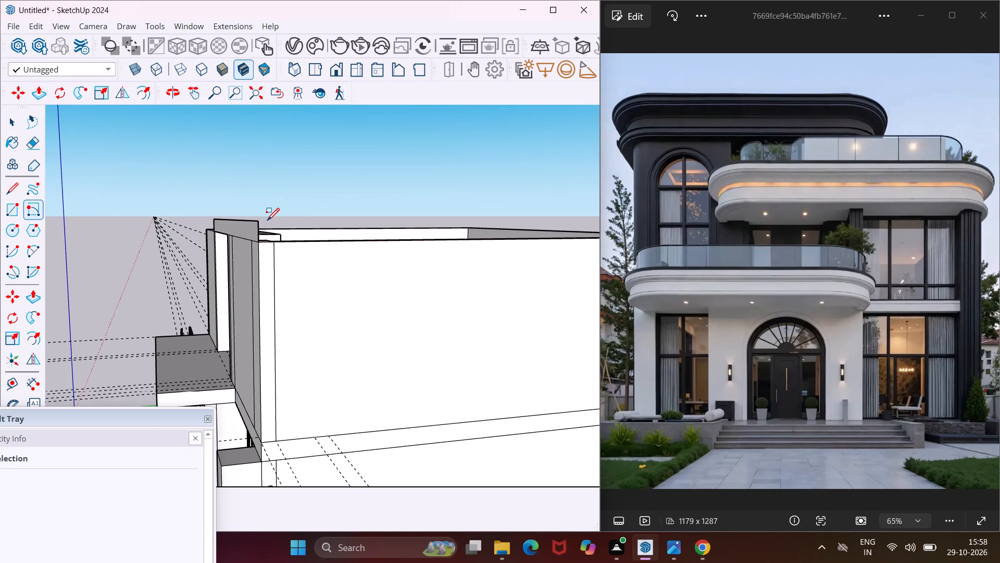
key(Escape)
key(space)
Delete the face filling the right first-floor window opening beneath the new top strip.
middle_drag(265, 260, 456, 250)
click(396, 291)
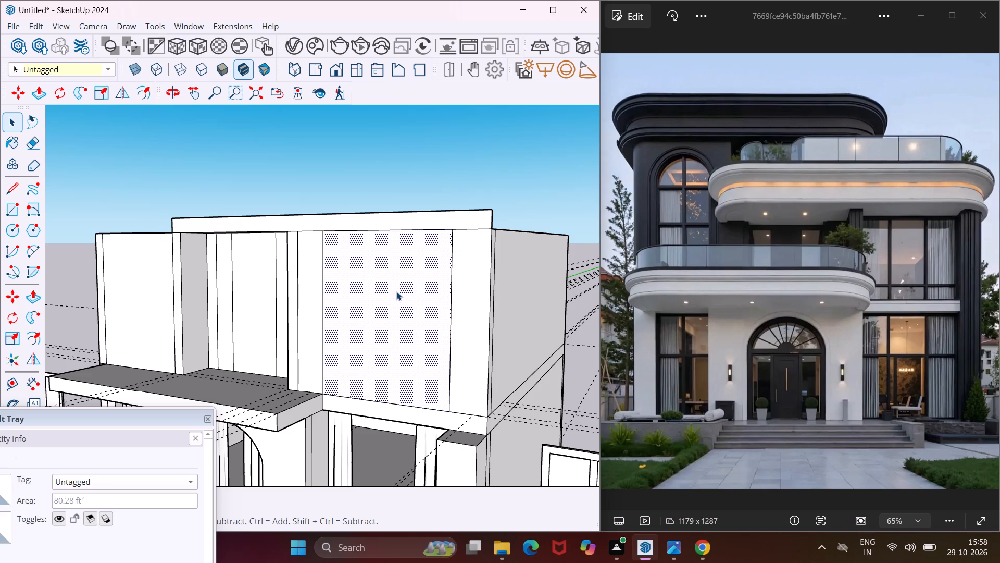
key(Delete)
Examine the right window opening and the new top strip from the front, above and inside the building.
middle_drag(334, 274, 305, 285)
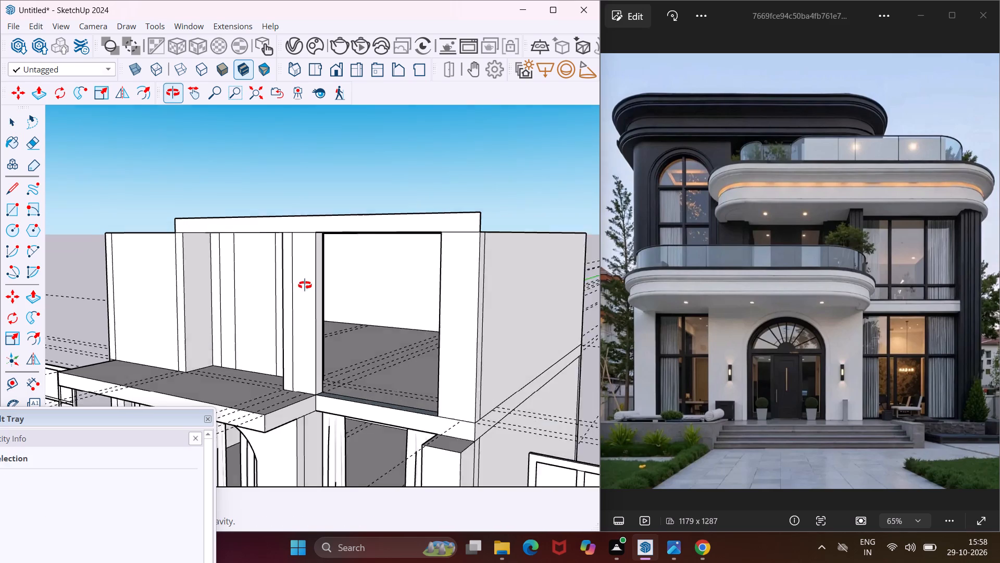
middle_drag(305, 285, 999, 372)
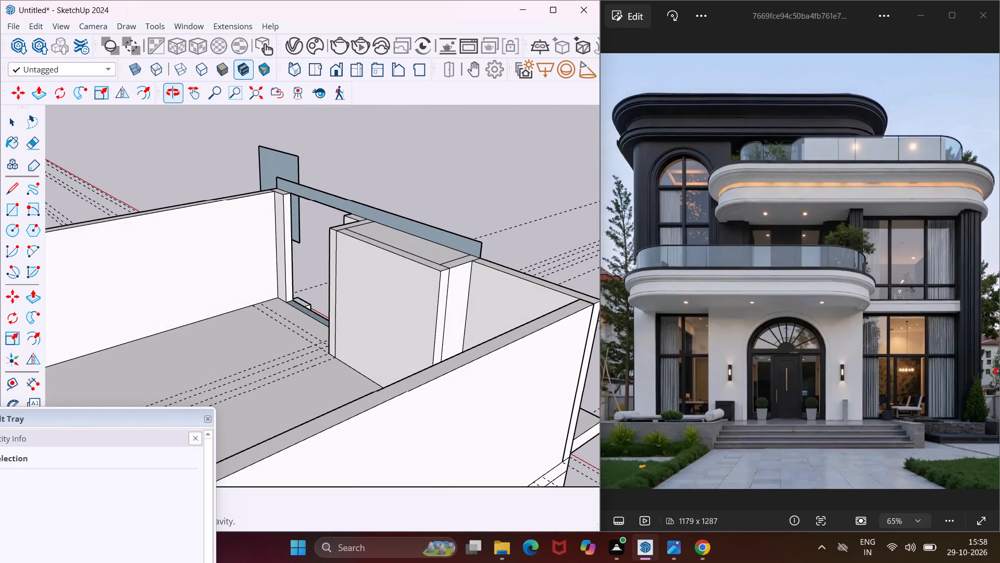
middle_drag(999, 372, 323, 352)
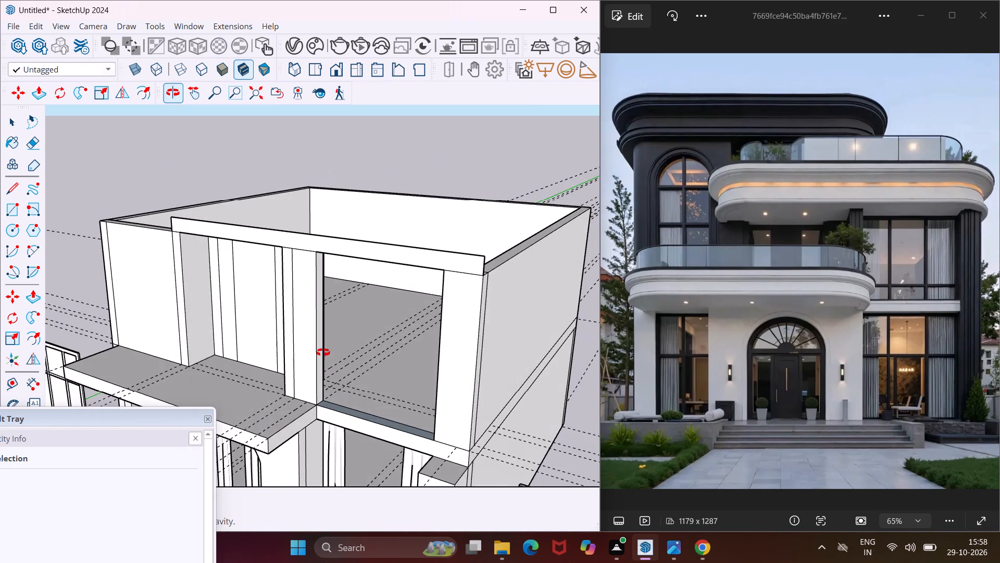
middle_drag(323, 352, 544, 375)
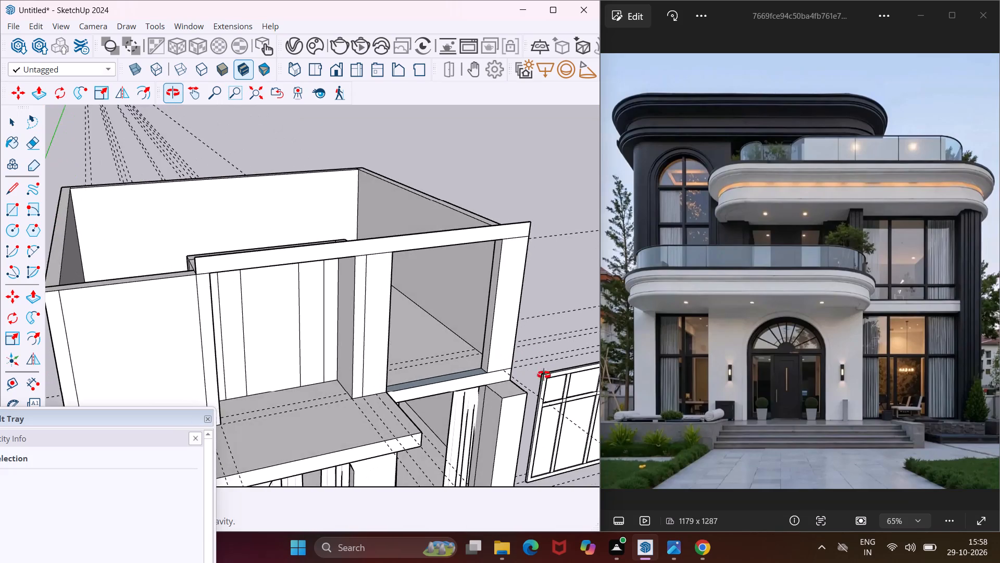
middle_drag(544, 375, 536, 366)
scroll(538, 369, up, 1)
scroll(511, 323, down, 14)
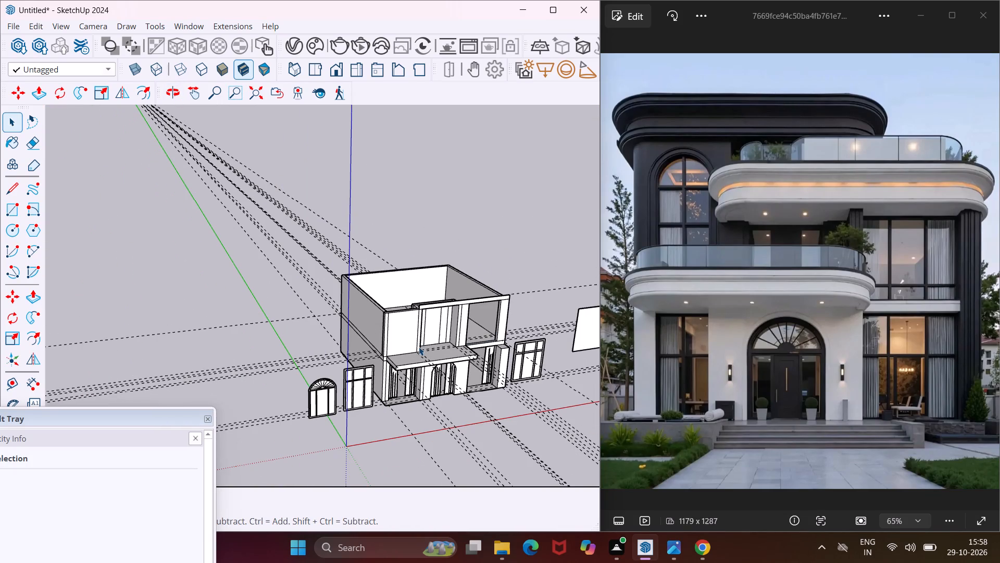
middle_drag(435, 336, 304, 294)
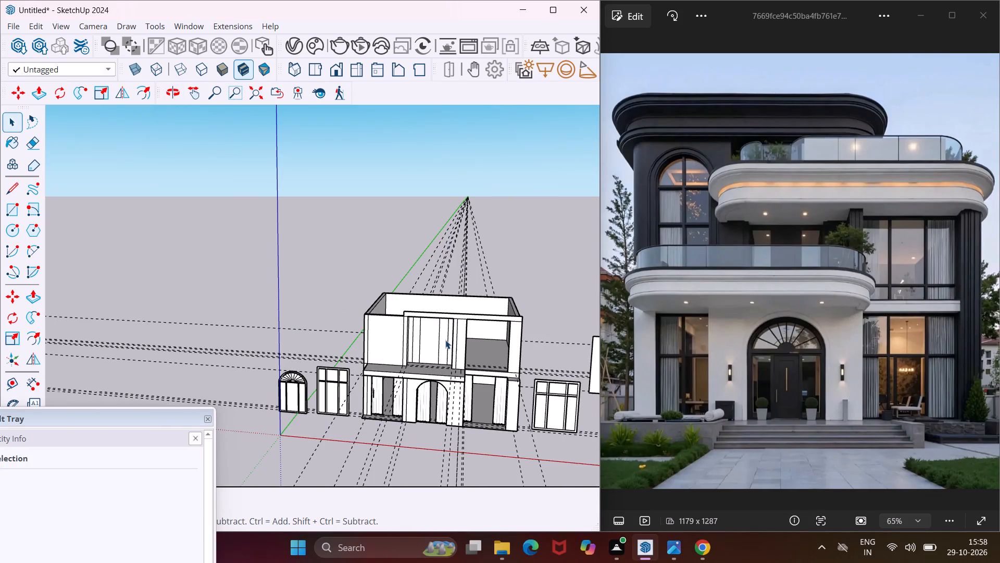
scroll(444, 340, up, 3)
scroll(269, 335, down, 6)
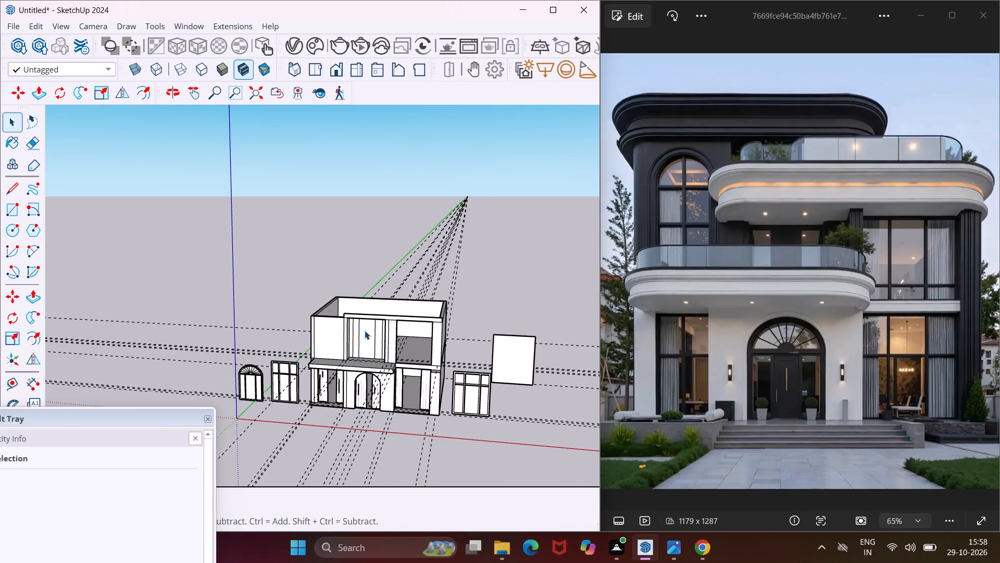
Copy the left narrow rectangle off the recessed front wall, placing it beyond the large standalone rectangular face.
scroll(365, 331, up, 11)
click(345, 329)
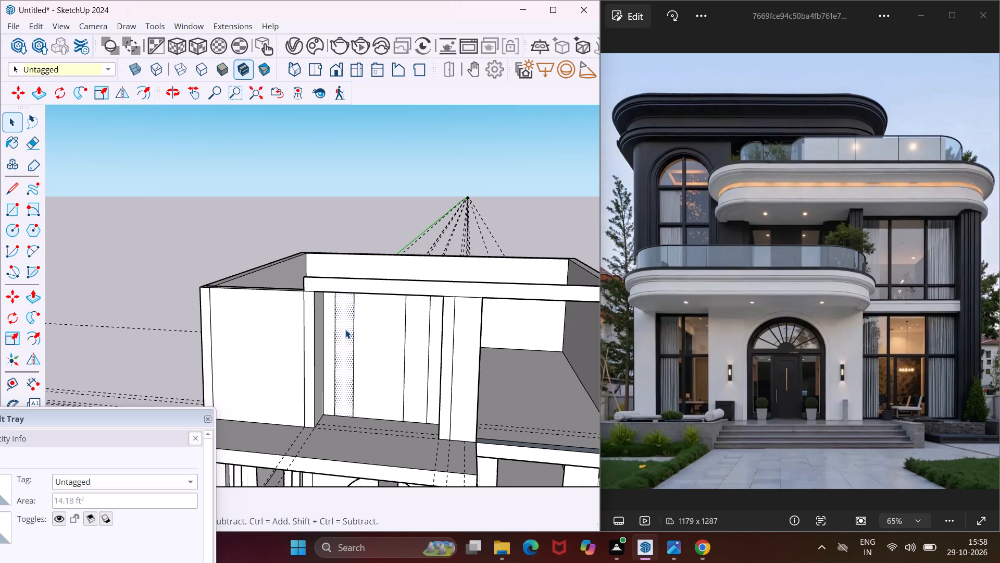
key(m)
click(345, 329)
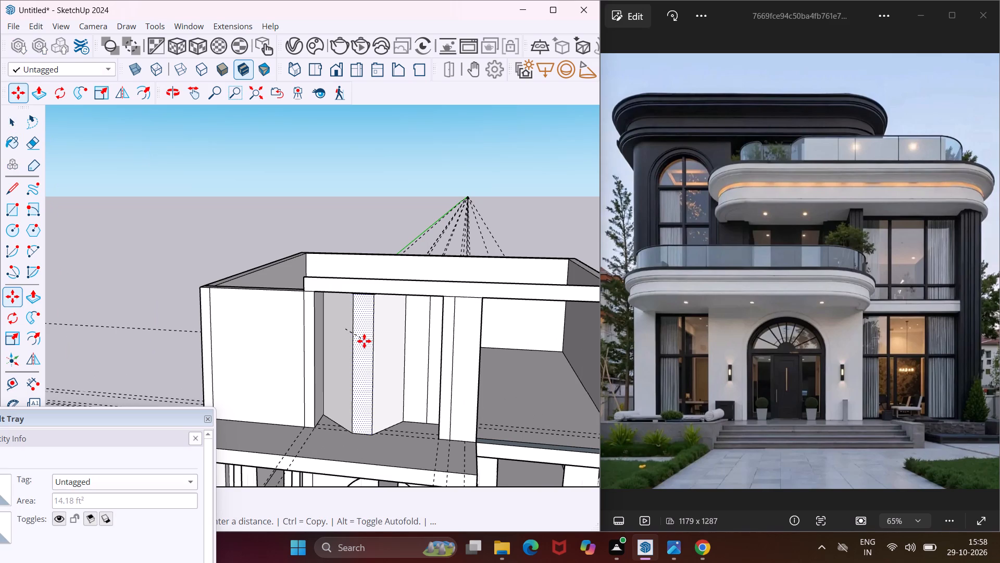
scroll(343, 356, down, 10)
scroll(478, 380, down, 4)
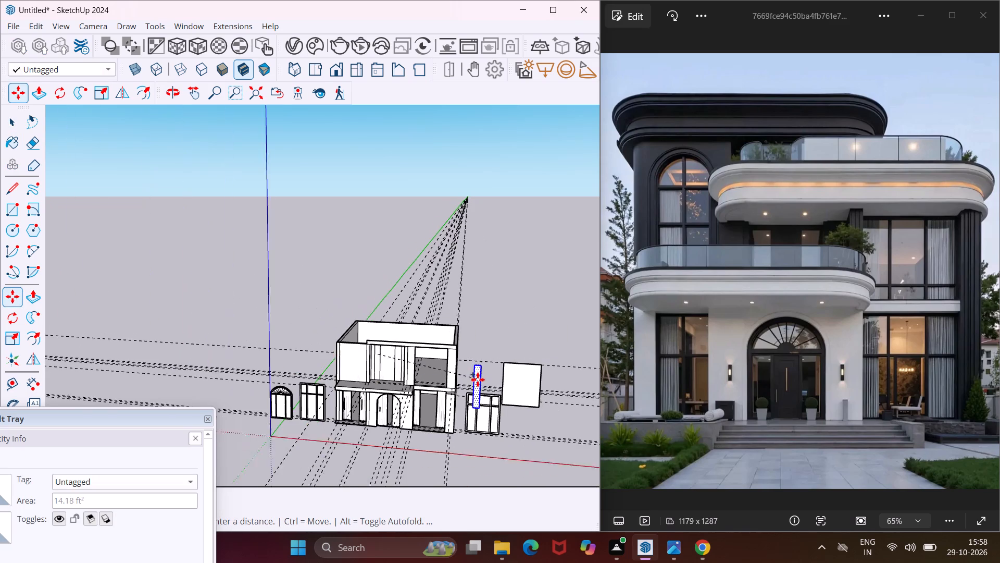
scroll(478, 380, down, 1)
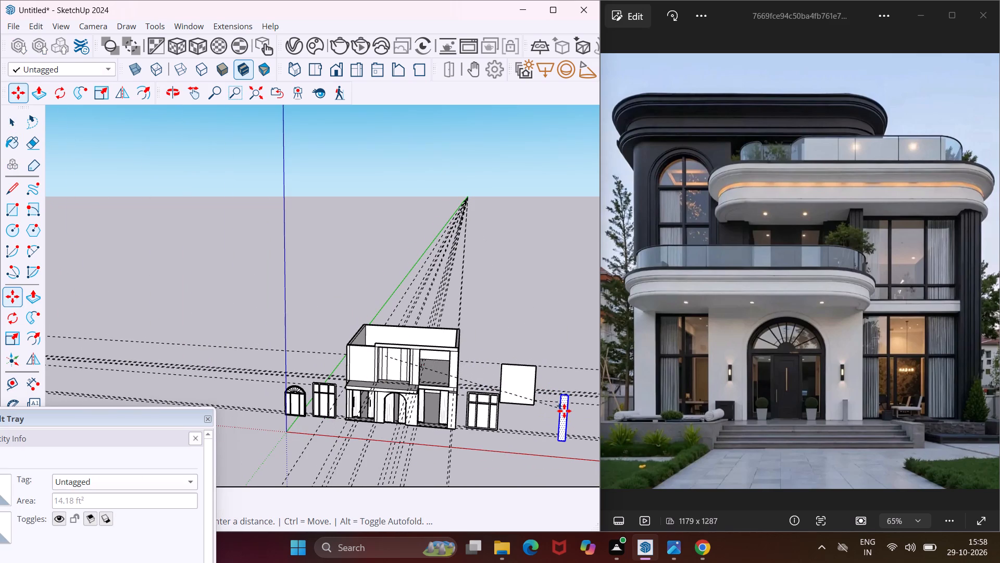
click(564, 411)
key(Escape)
key(space)
Copy the right narrow rectangle off the recessed front wall, placing it beyond the first narrow copy.
scroll(409, 363, up, 3)
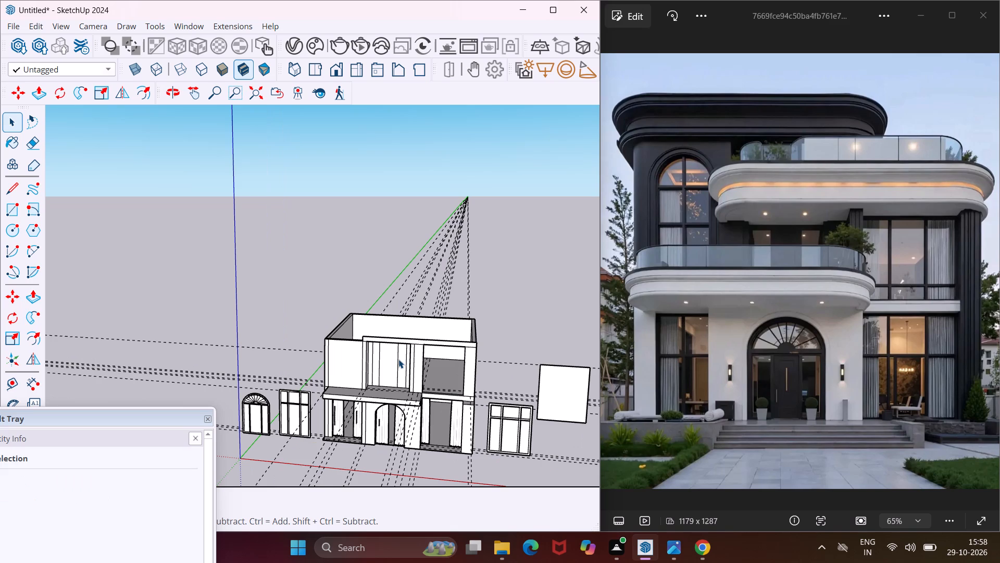
click(403, 366)
key(m)
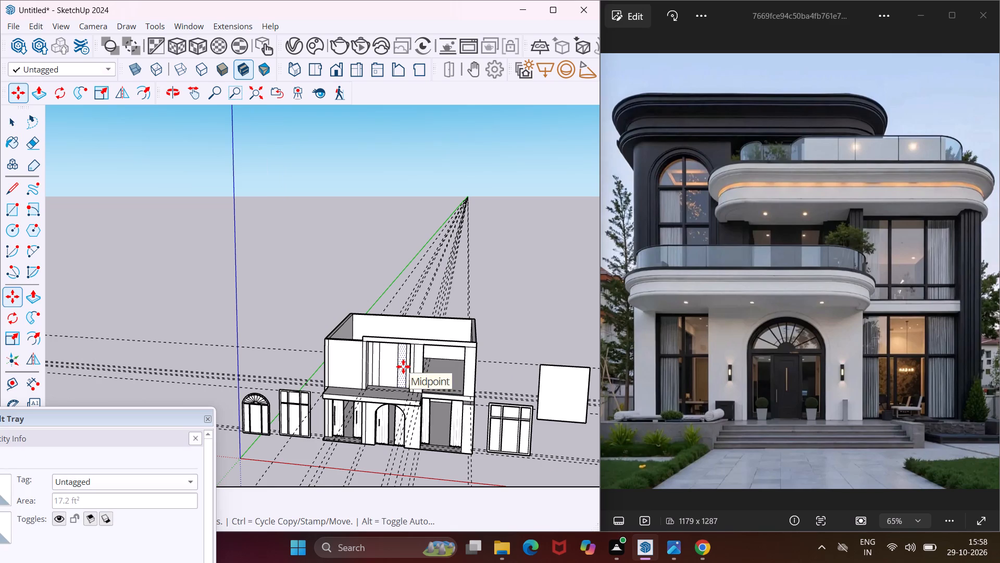
click(403, 366)
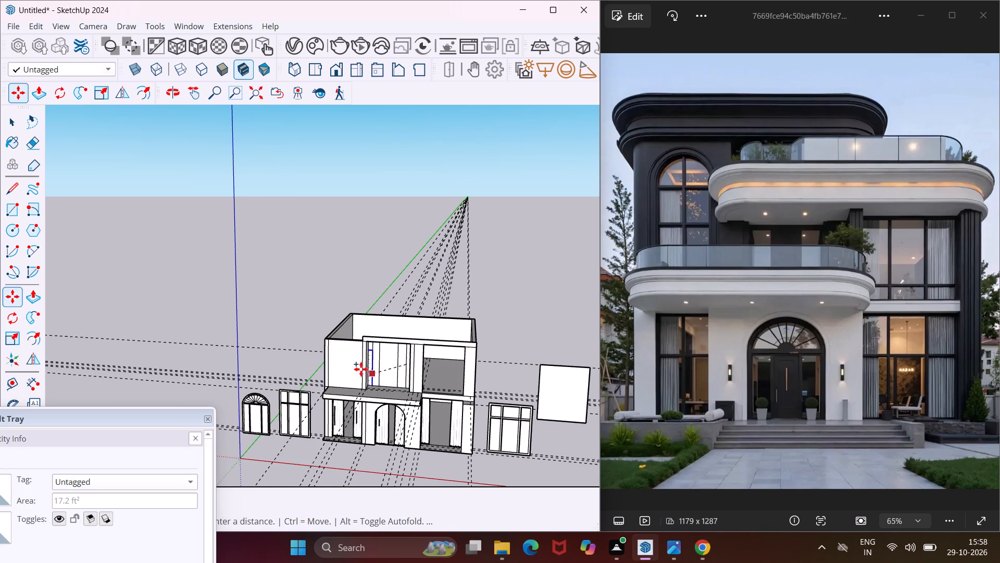
scroll(351, 364, down, 9)
scroll(480, 394, up, 7)
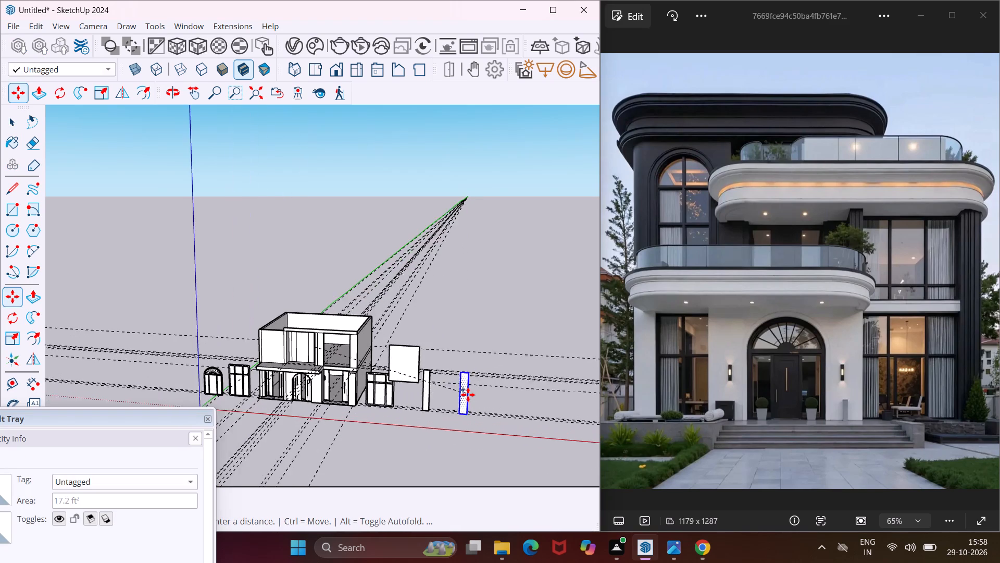
click(465, 393)
key(Escape)
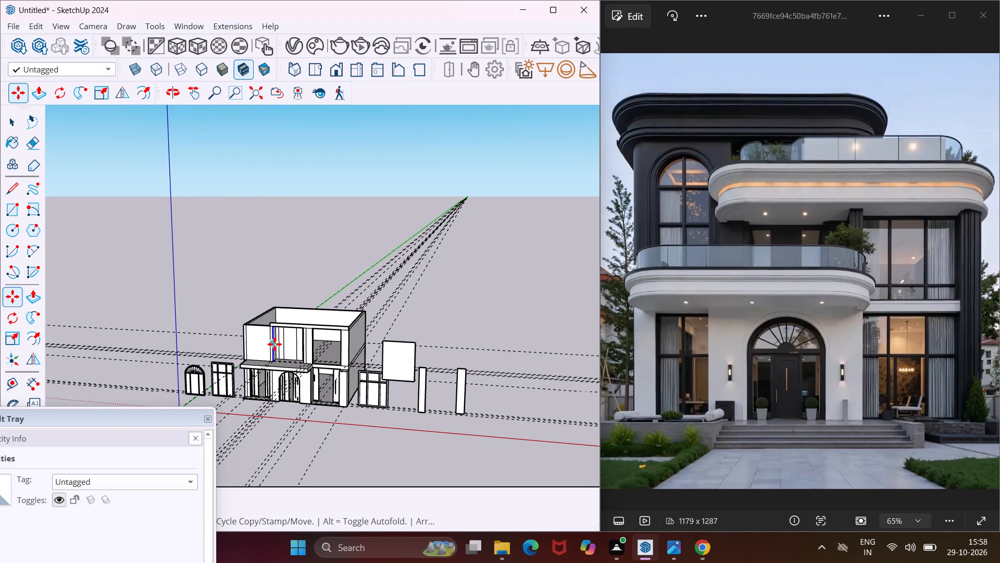
key(space)
Push both narrow rectangles on the recessed front wall inward to recess the two window openings.
scroll(283, 333, up, 16)
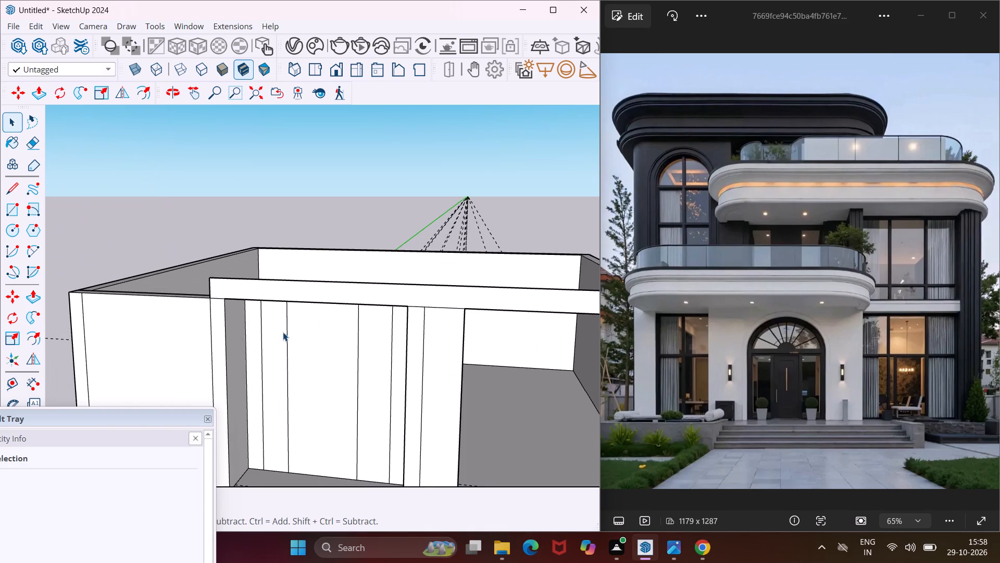
click(277, 338)
key(p)
click(277, 338)
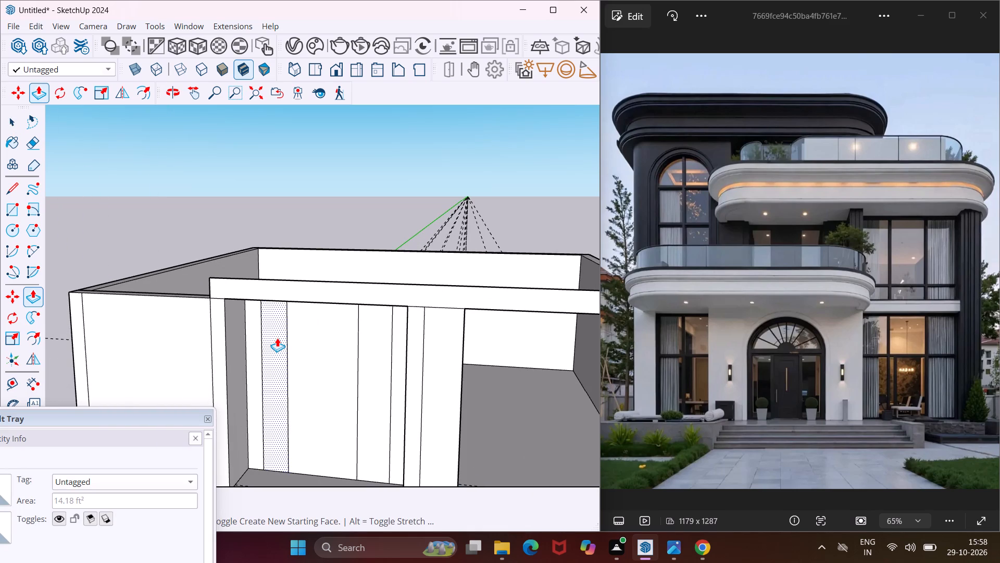
click(280, 326)
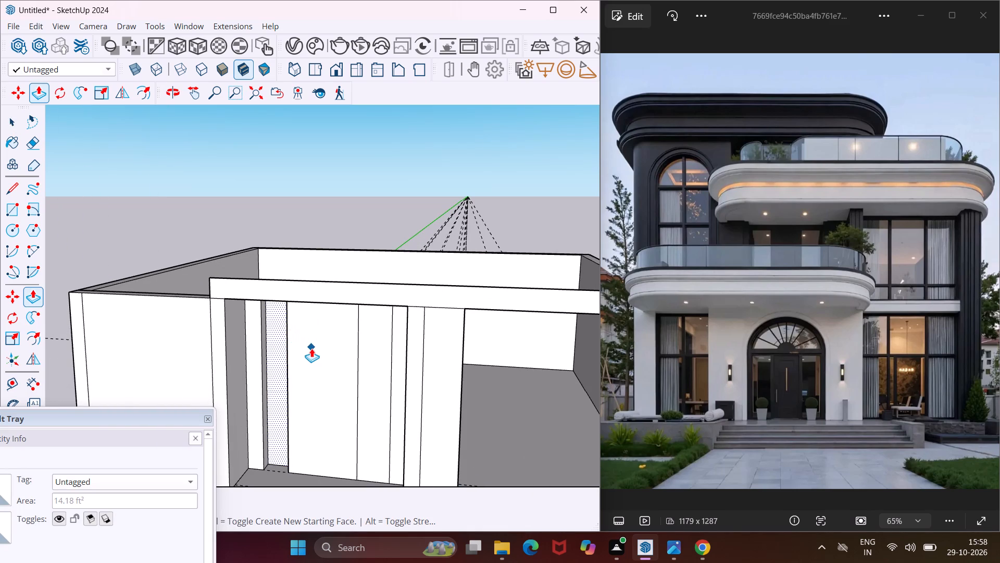
key(Escape)
key(space)
click(375, 371)
key(p)
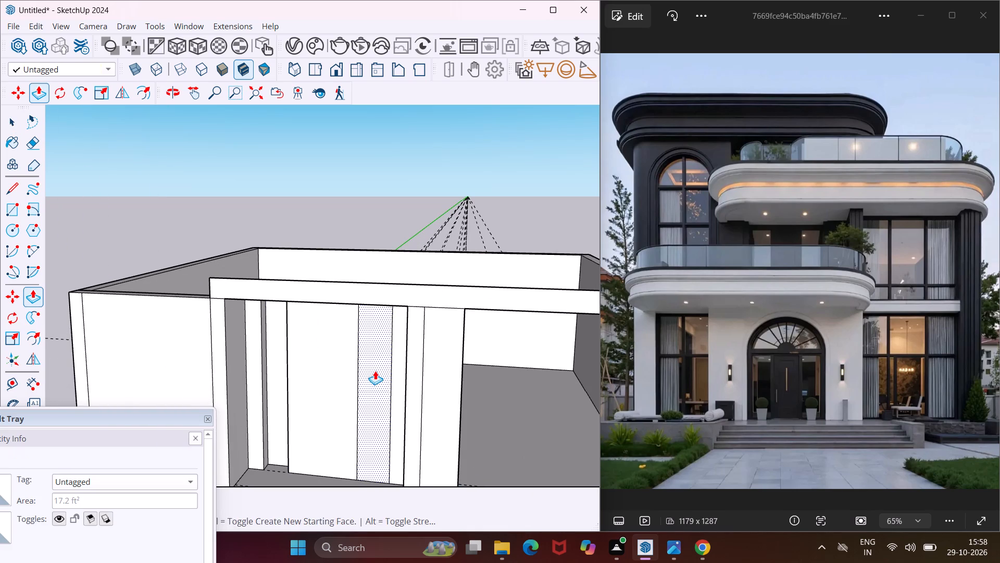
click(375, 371)
click(377, 345)
key(Escape)
key(space)
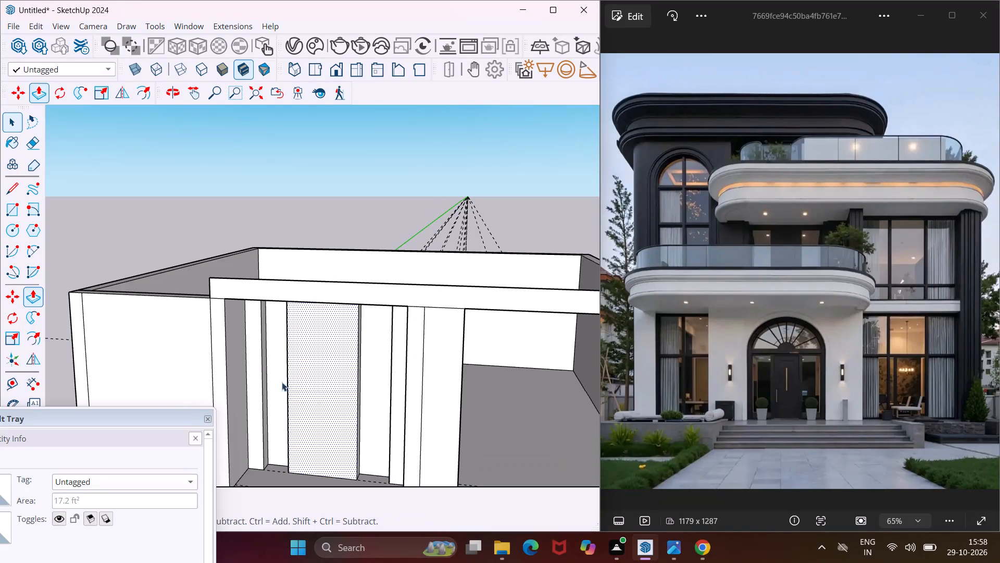
Delete the recessed face inside the left narrow window opening on the recessed front wall.
scroll(277, 377, up, 4)
click(277, 377)
key(Delete)
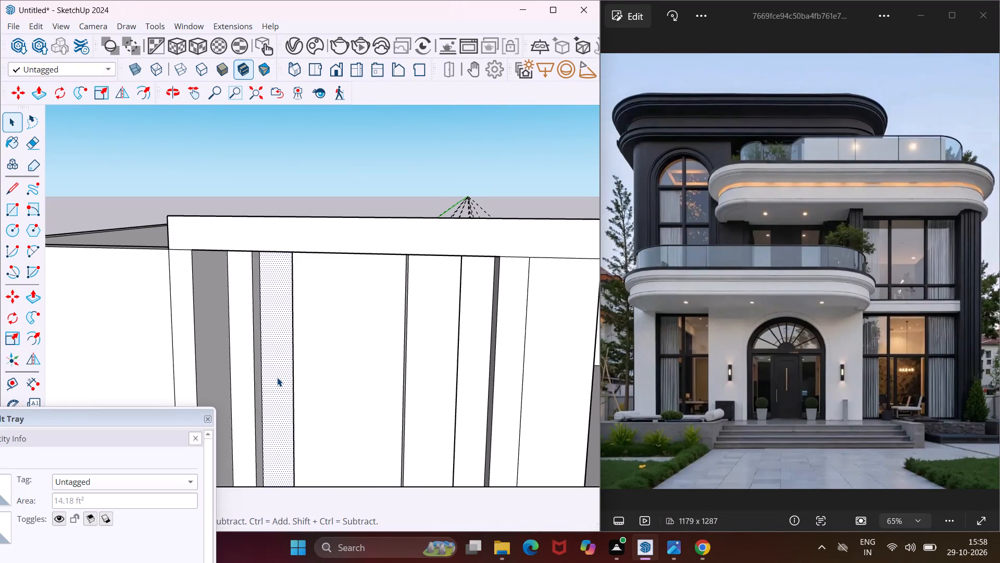
Delete the recessed face inside the right narrow window opening on the recessed front wall.
click(416, 406)
key(Delete)
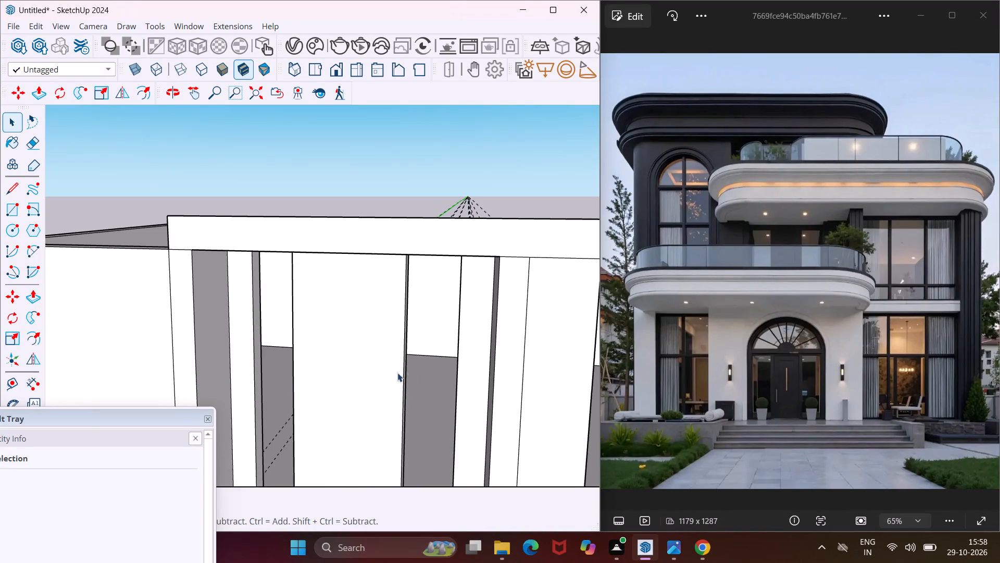
Extrude the strip above the first-floor front openings back to the rear wall's outer face as a roof slab.
scroll(413, 362, down, 5)
middle_drag(408, 369, 85, 413)
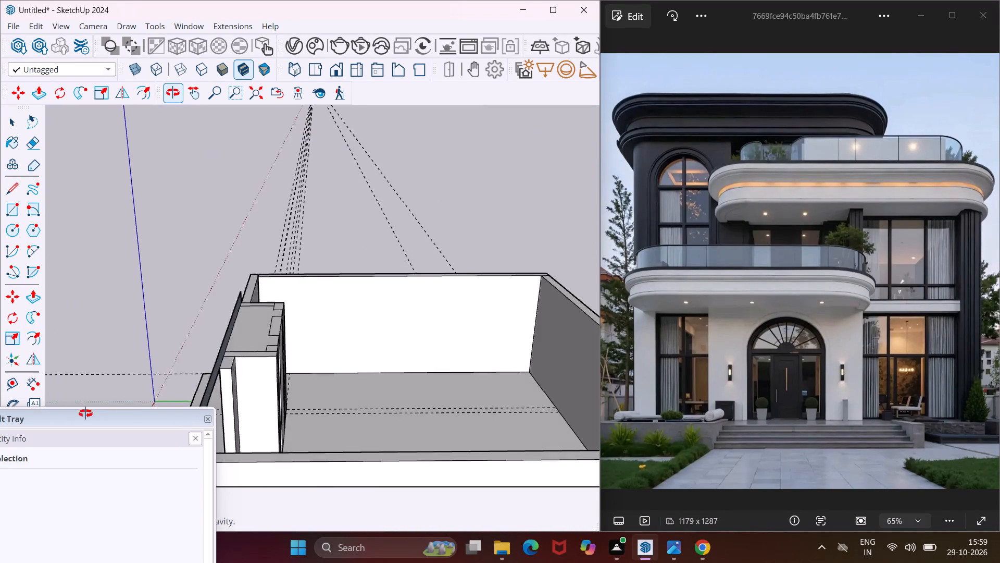
middle_drag(85, 413, 31, 383)
scroll(106, 381, up, 4)
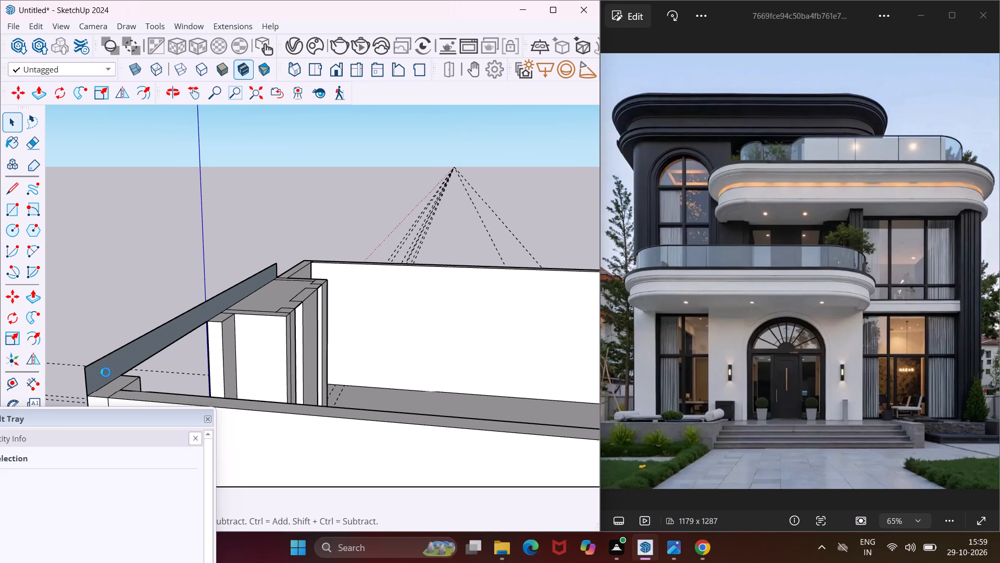
scroll(107, 371, up, 2)
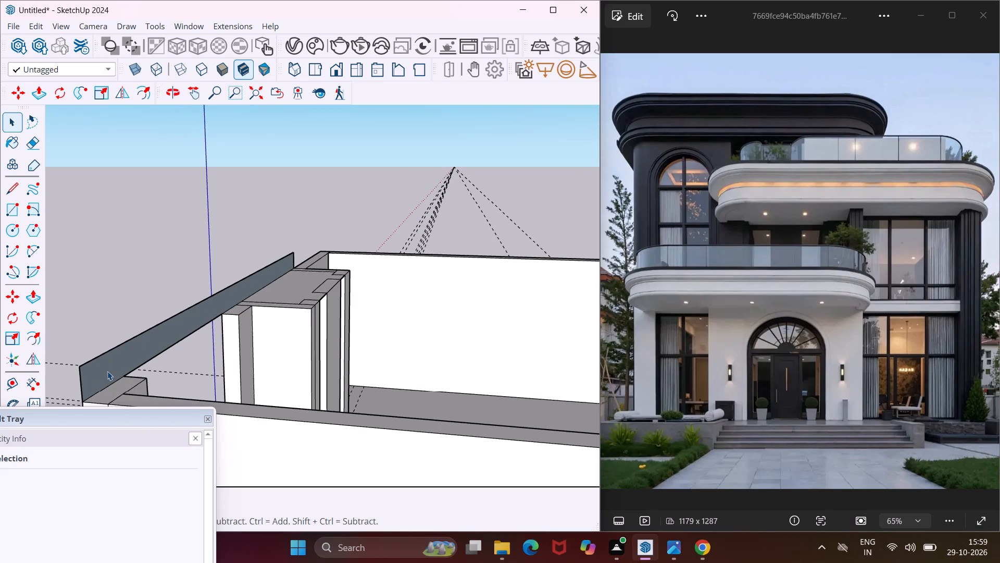
click(107, 371)
key(p)
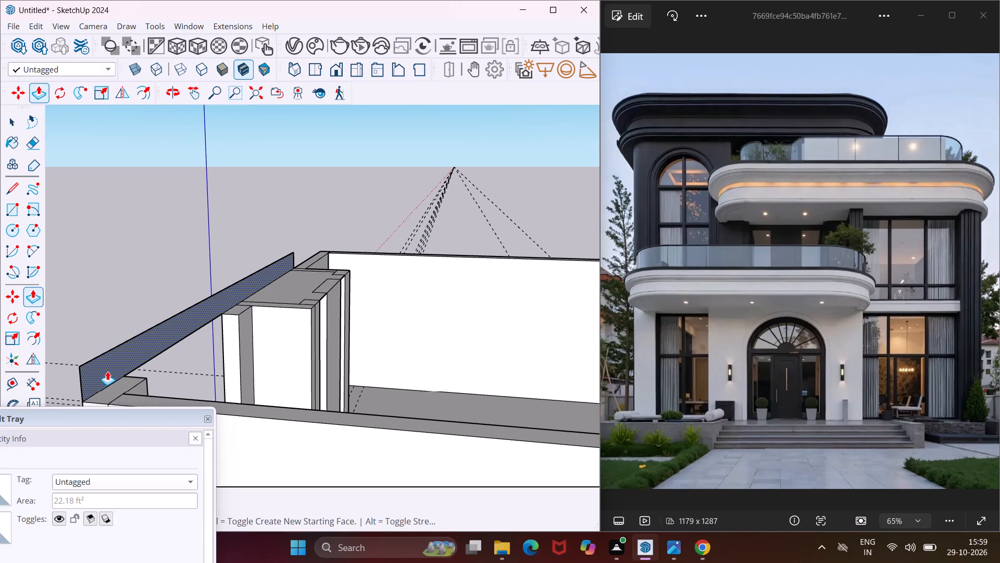
click(107, 371)
scroll(184, 359, down, 6)
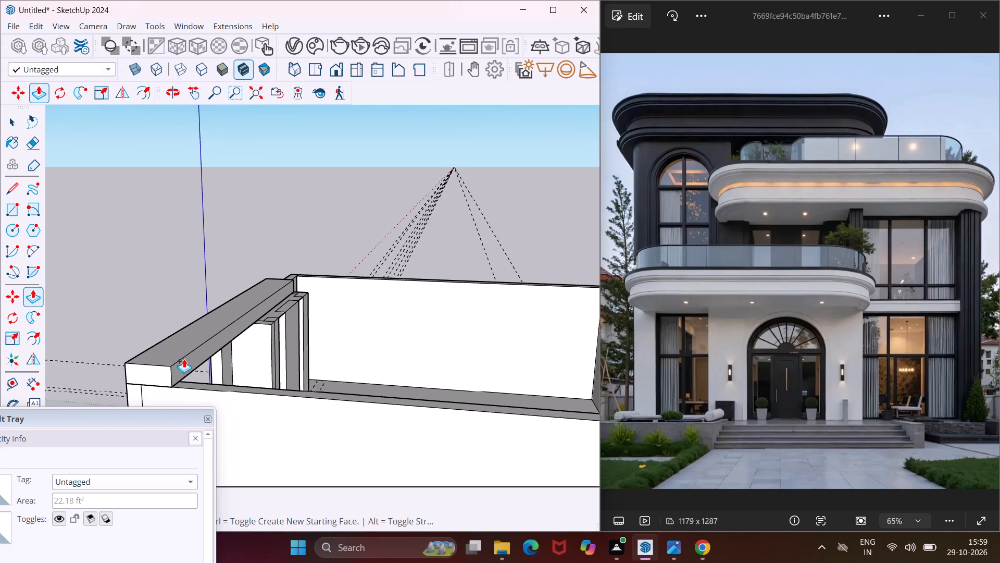
scroll(184, 359, down, 10)
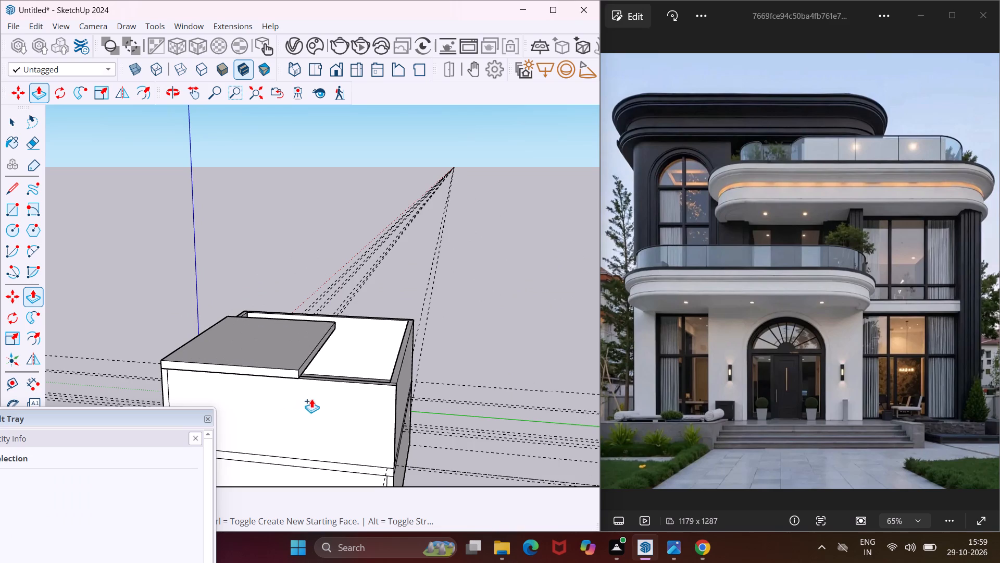
click(397, 432)
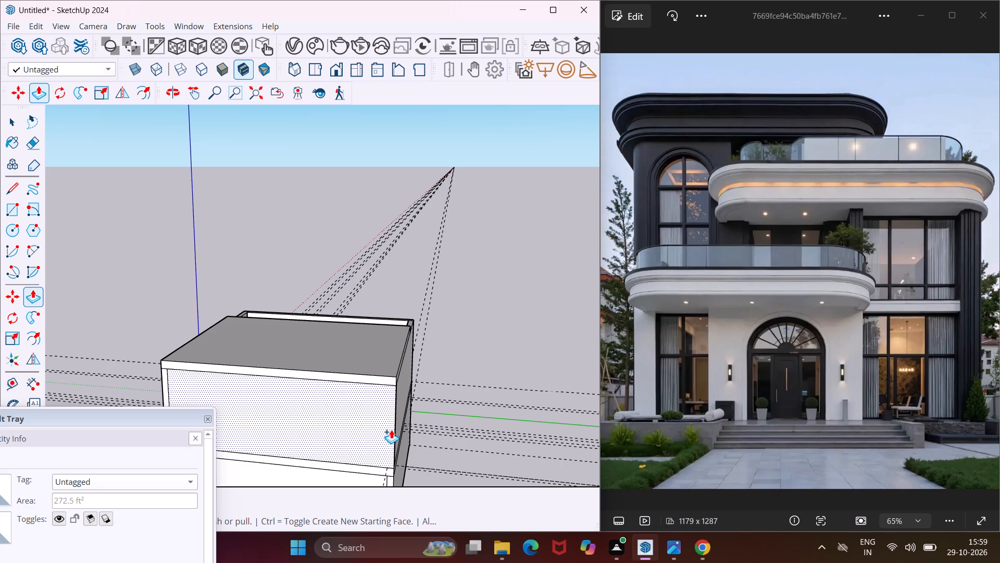
middle_drag(391, 430, 614, 443)
scroll(367, 427, down, 3)
middle_drag(353, 423, 505, 383)
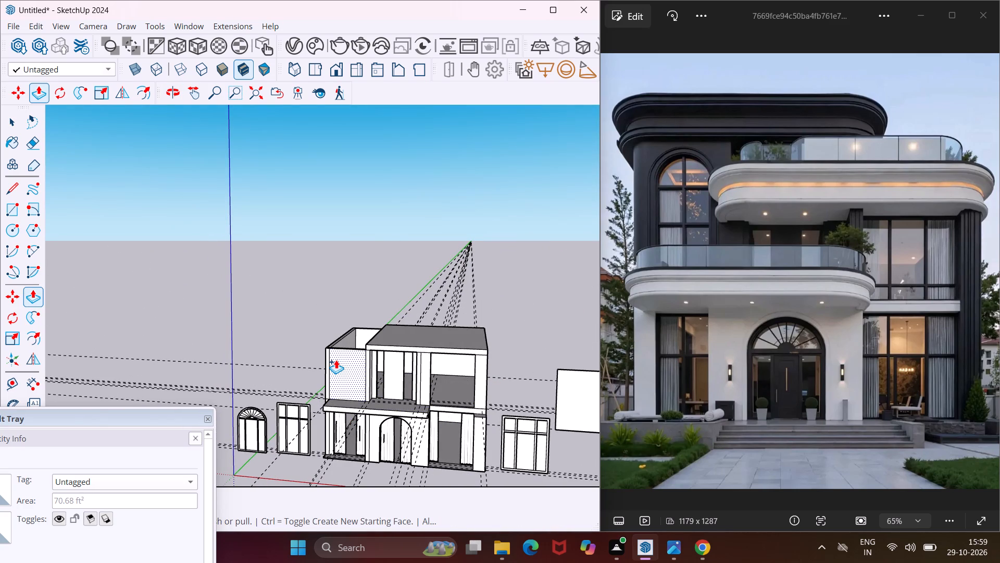
key(Escape)
key(space)
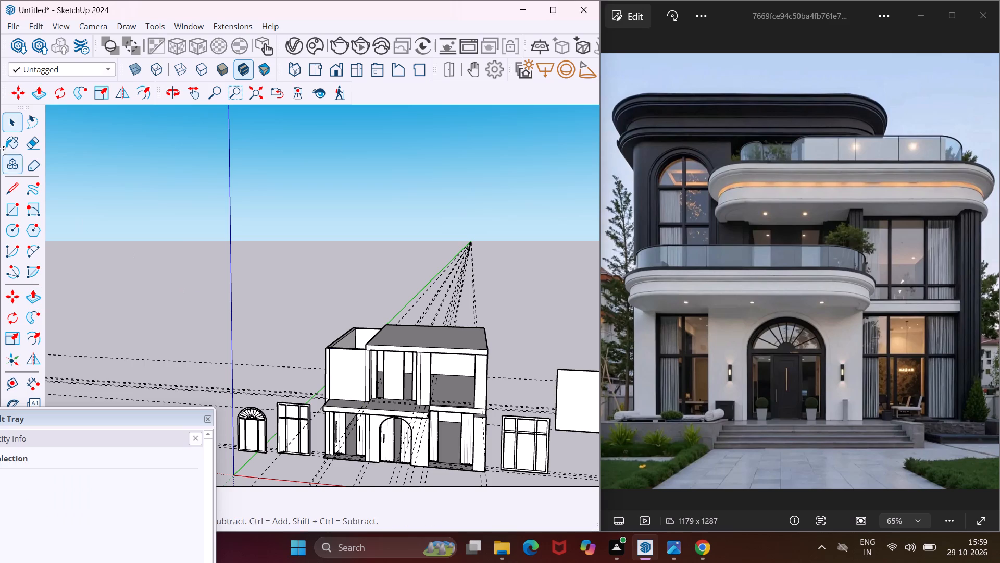
Delete all guides in the model.
click(30, 30)
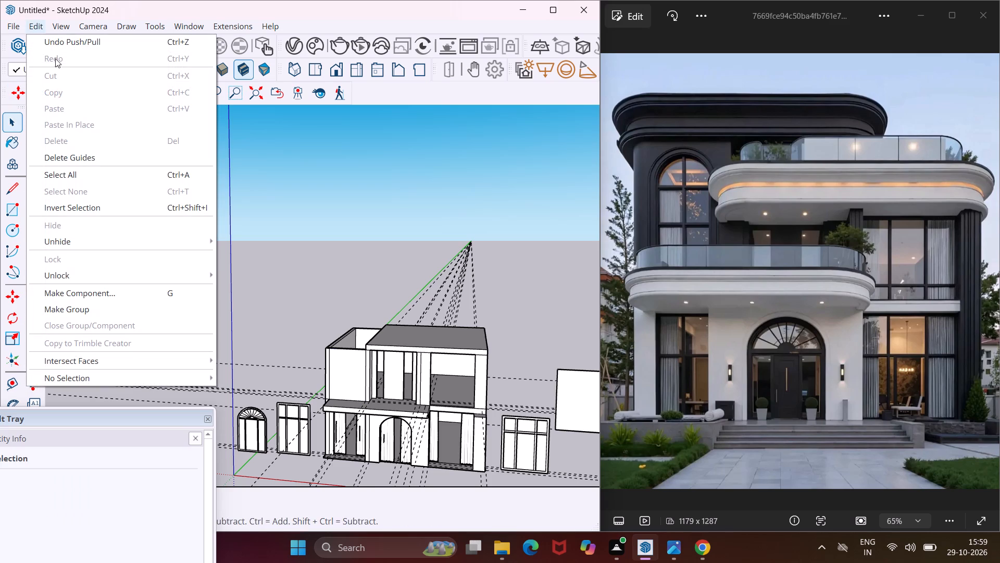
click(87, 160)
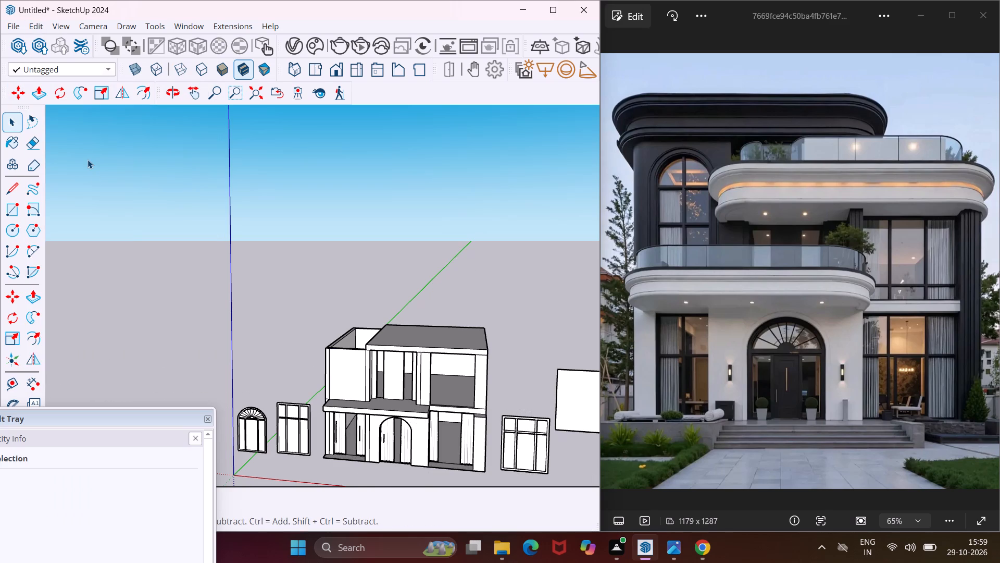
Examine the first-floor front, the new roof slab and the standalone window pieces against the reference photo.
scroll(132, 211, down, 8)
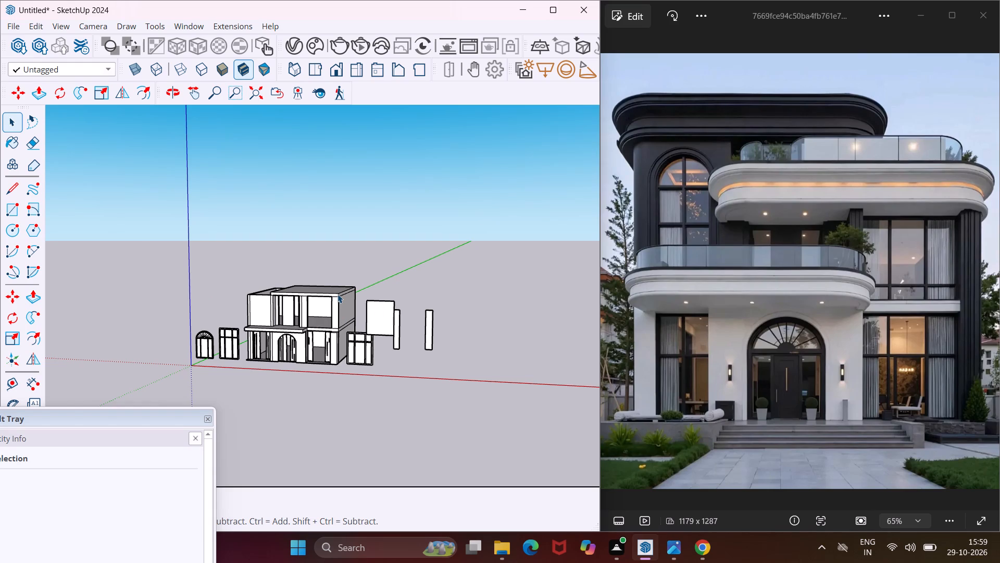
scroll(316, 286, up, 7)
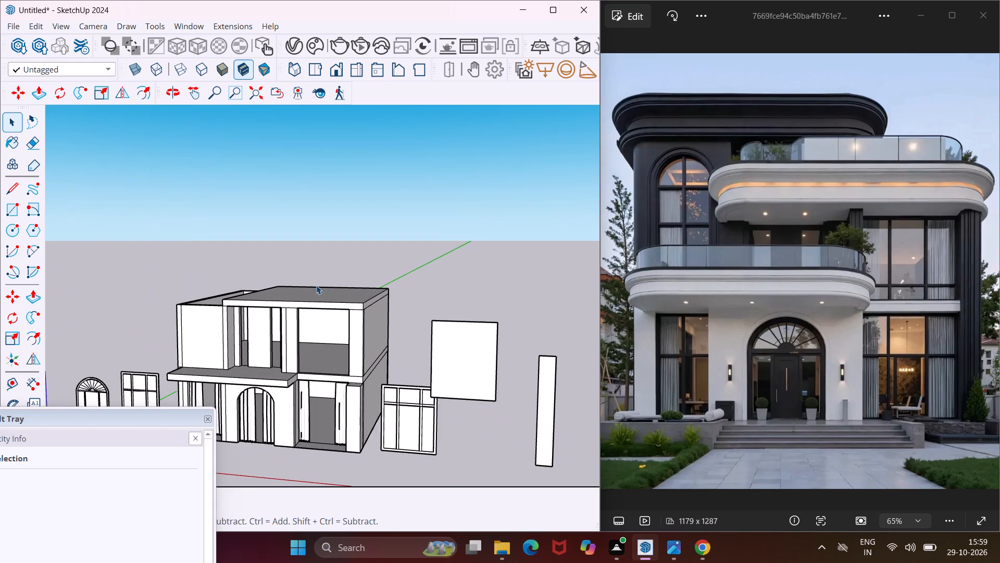
middle_drag(316, 285, 407, 274)
scroll(407, 274, up, 1)
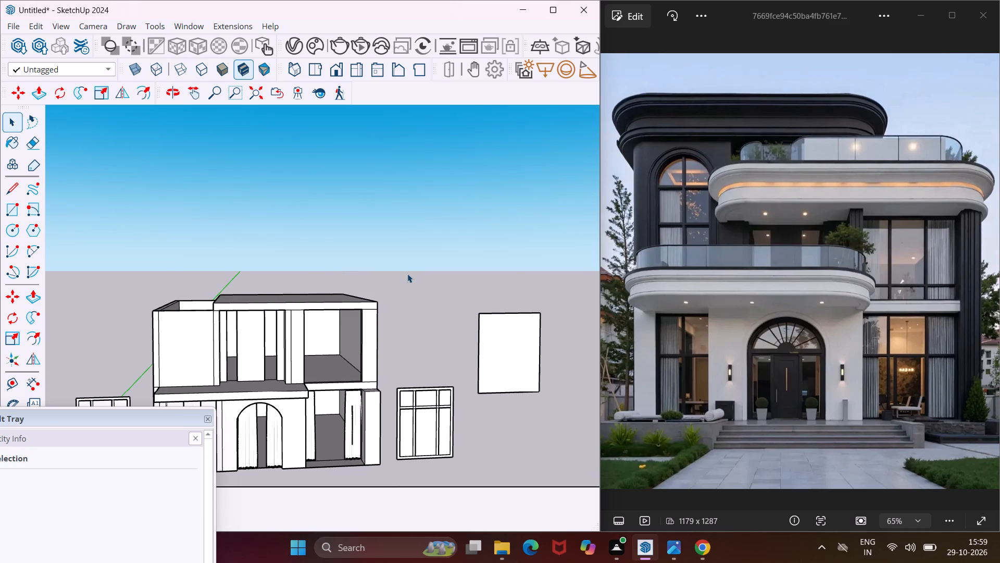
scroll(306, 314, up, 3)
middle_drag(278, 268, 235, 190)
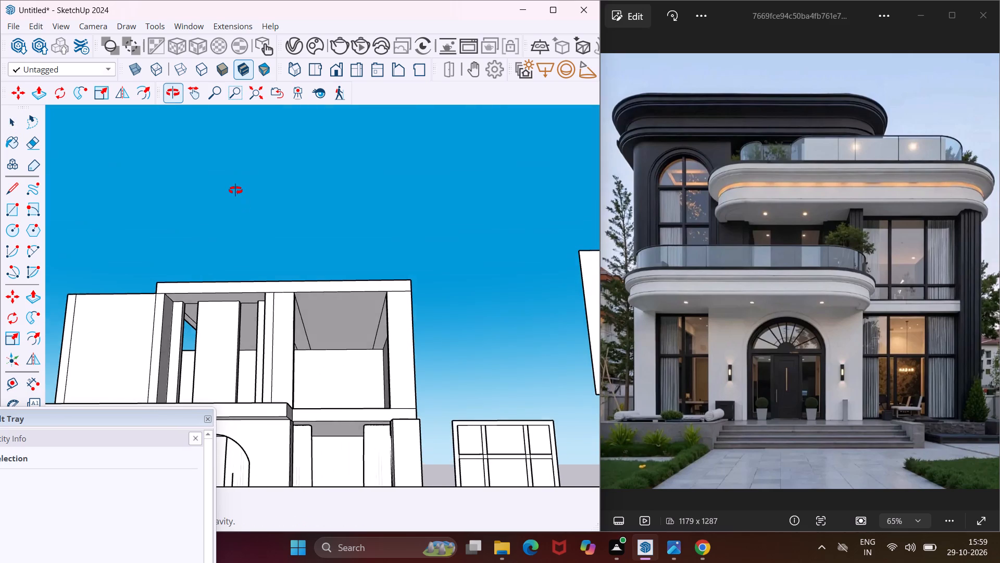
middle_drag(235, 190, 318, 289)
scroll(220, 291, down, 3)
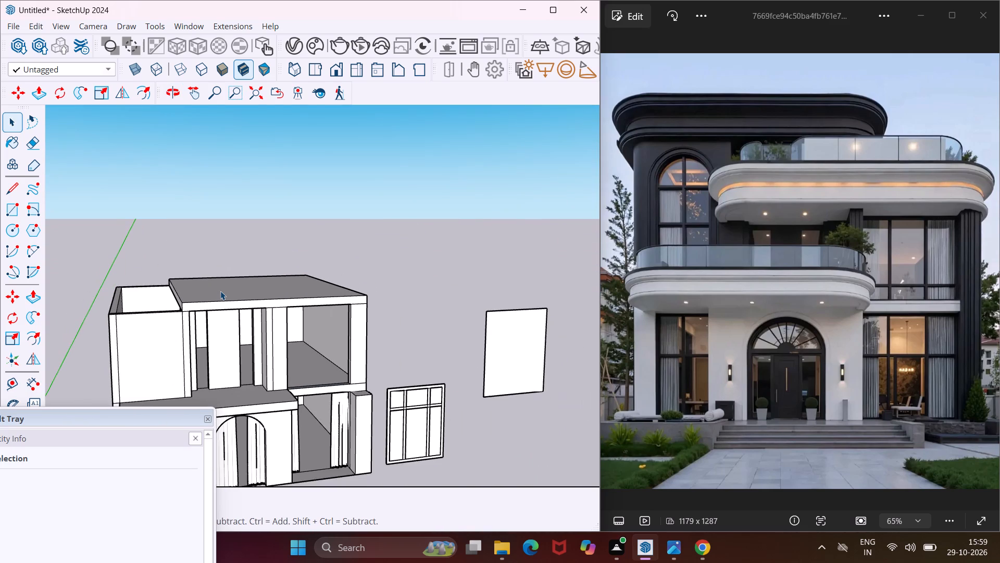
middle_drag(220, 291, 361, 301)
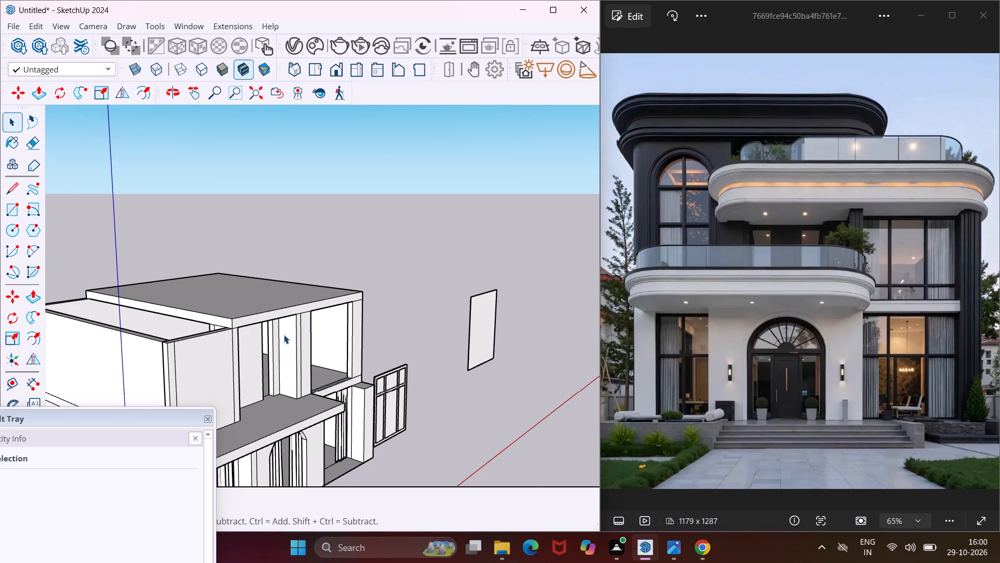
Pull the top face of the projecting left bay's front wall up by 9'.
scroll(284, 335, up, 2)
middle_drag(190, 319, 379, 368)
scroll(354, 272, down, 6)
middle_drag(310, 342, 332, 391)
scroll(335, 366, up, 8)
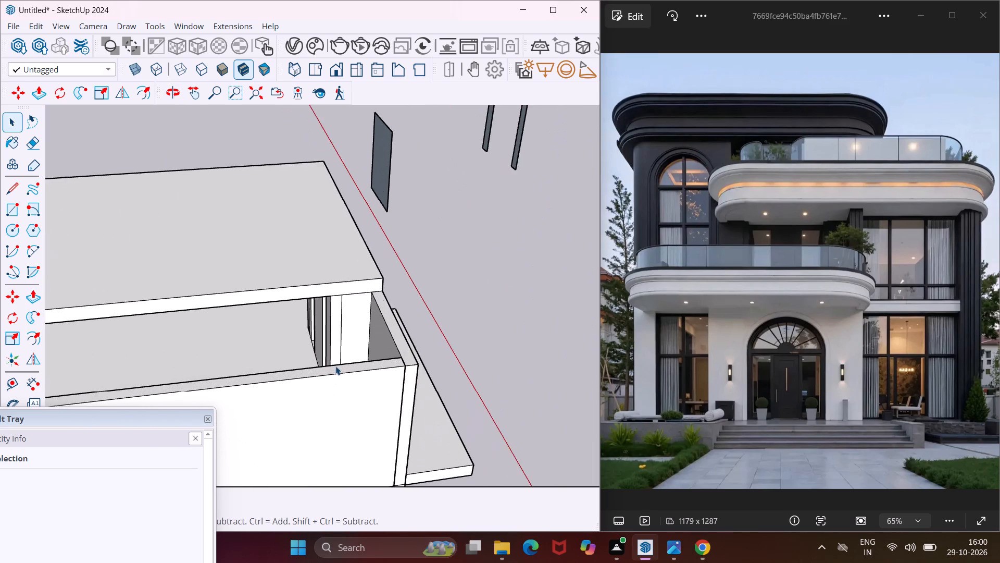
scroll(335, 366, up, 5)
click(448, 351)
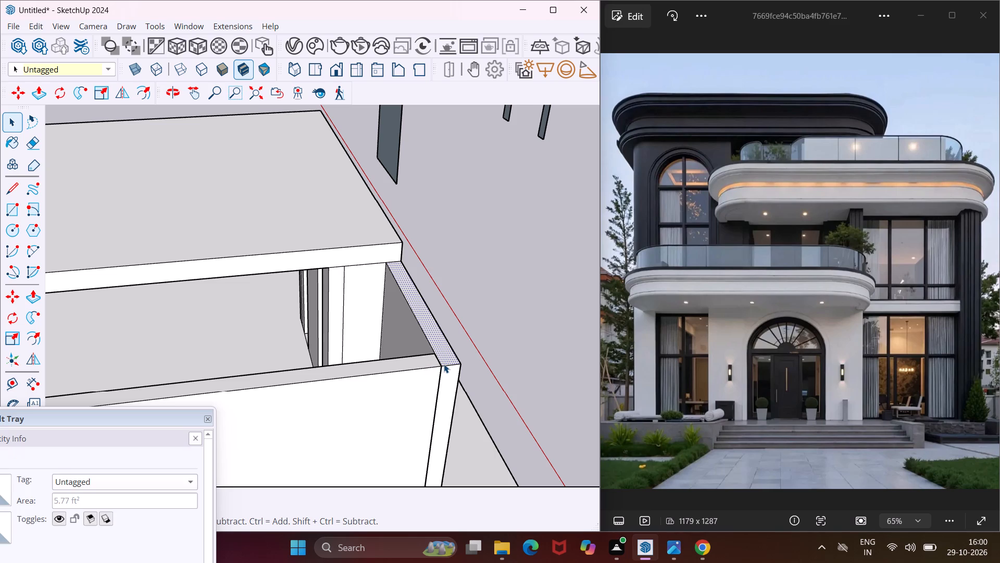
key(p)
click(444, 364)
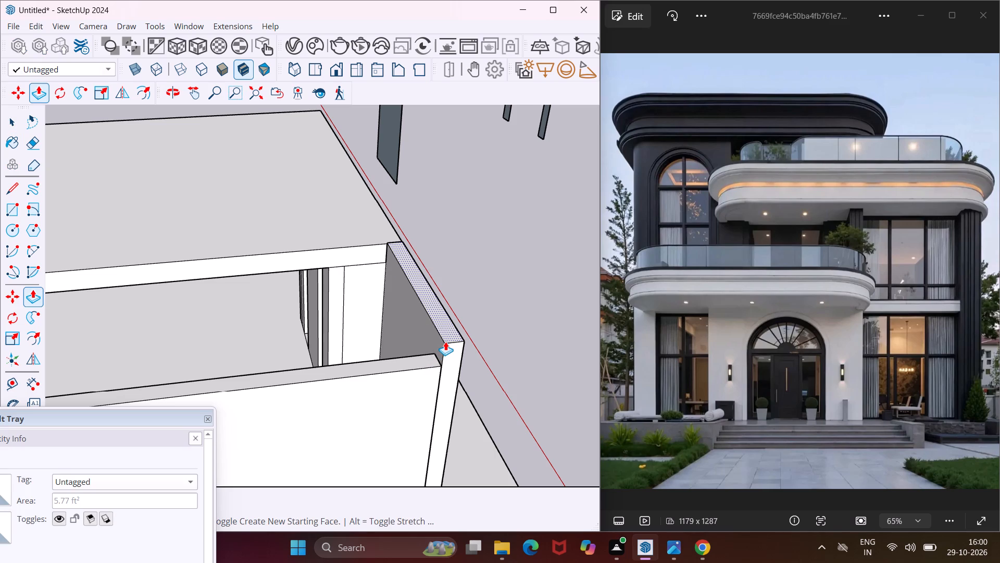
text(9')
key(Return)
Pull the top face of the left bay's outer side wall up level with the raised front wall.
scroll(445, 341, up, 3)
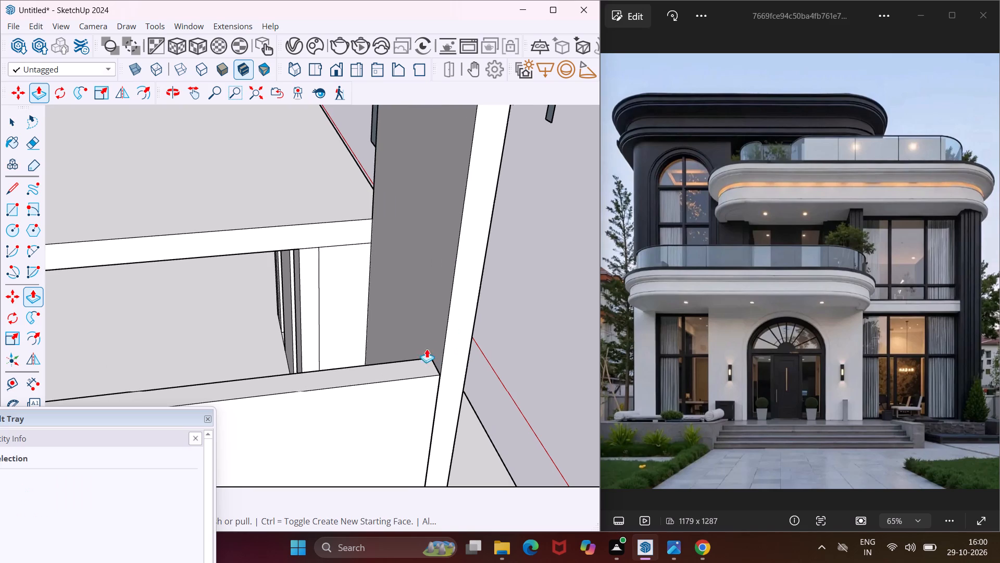
click(414, 365)
scroll(406, 345, down, 9)
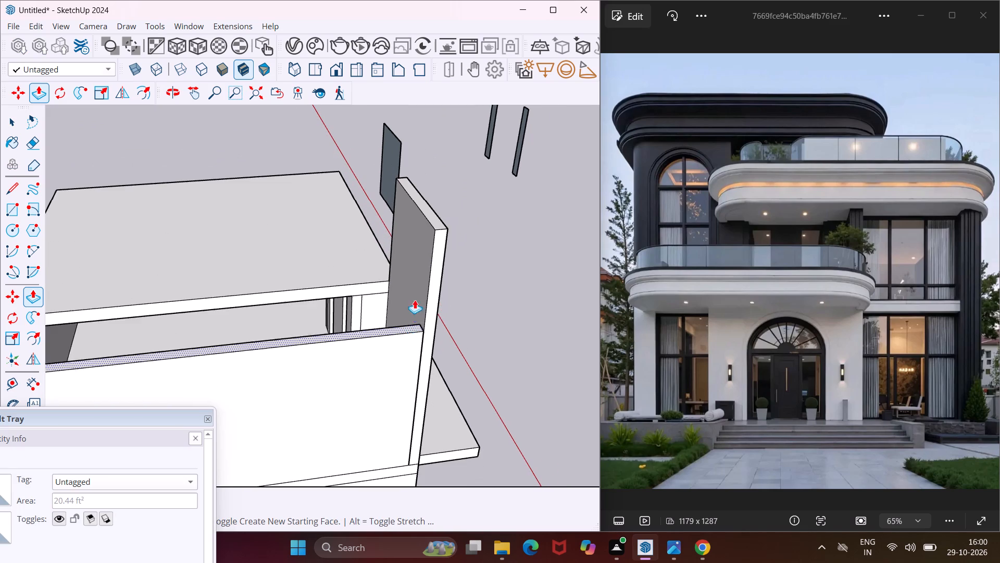
middle_drag(431, 250, 194, 255)
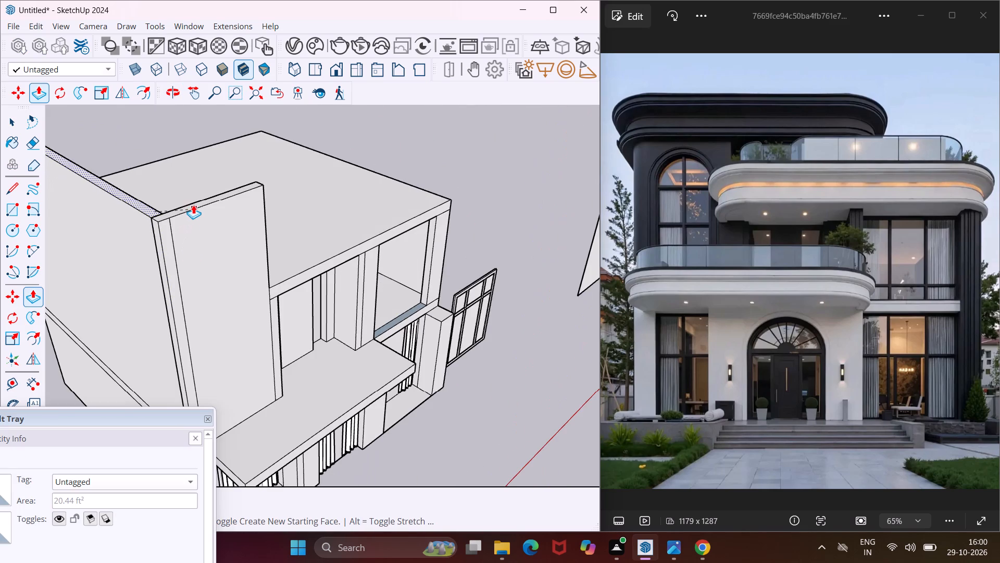
click(193, 205)
key(Escape)
key(space)
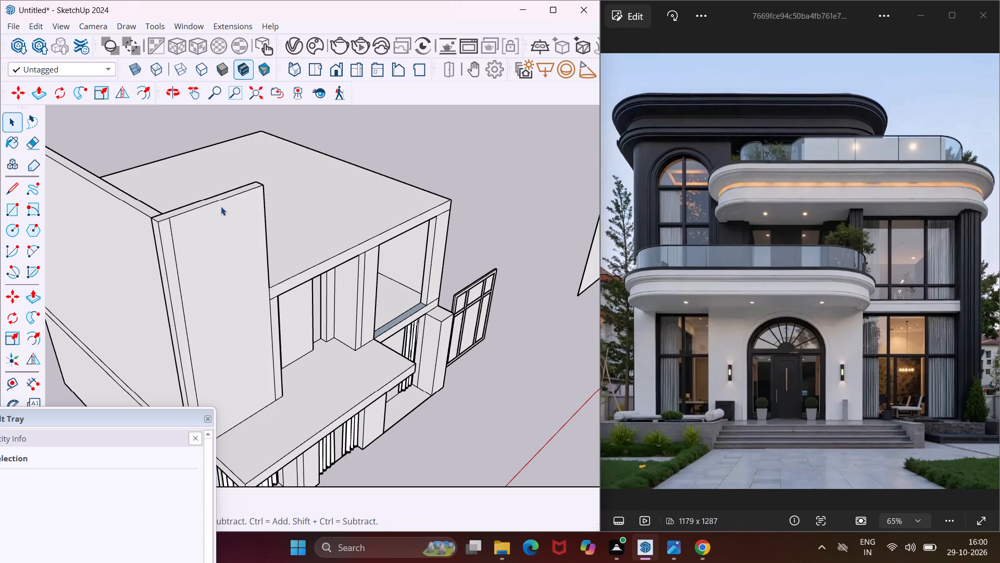
Place a guide 9" inward on the roof slab, parallel to its edge beside the raised left bay.
middle_drag(269, 200, 252, 256)
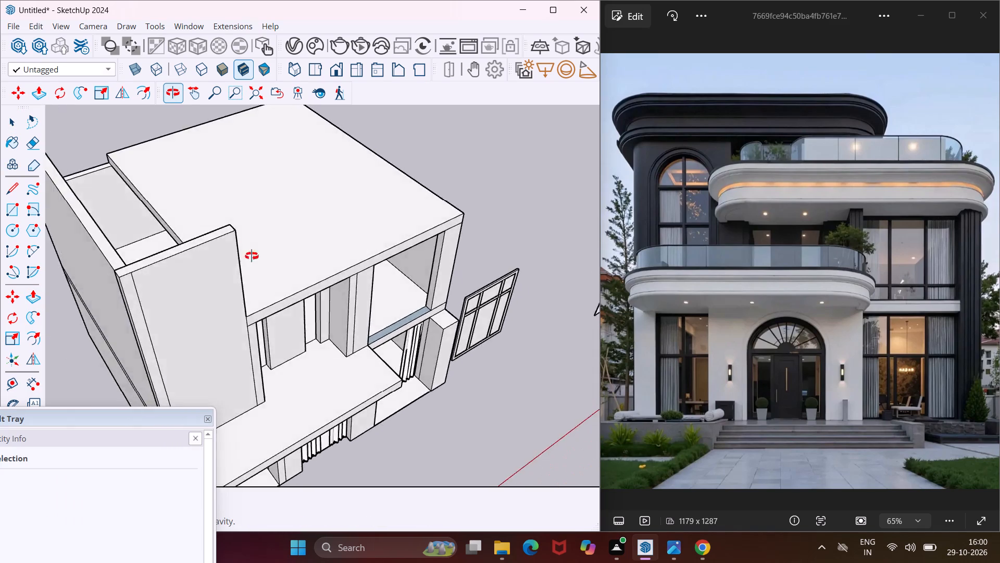
middle_drag(252, 256, 619, 281)
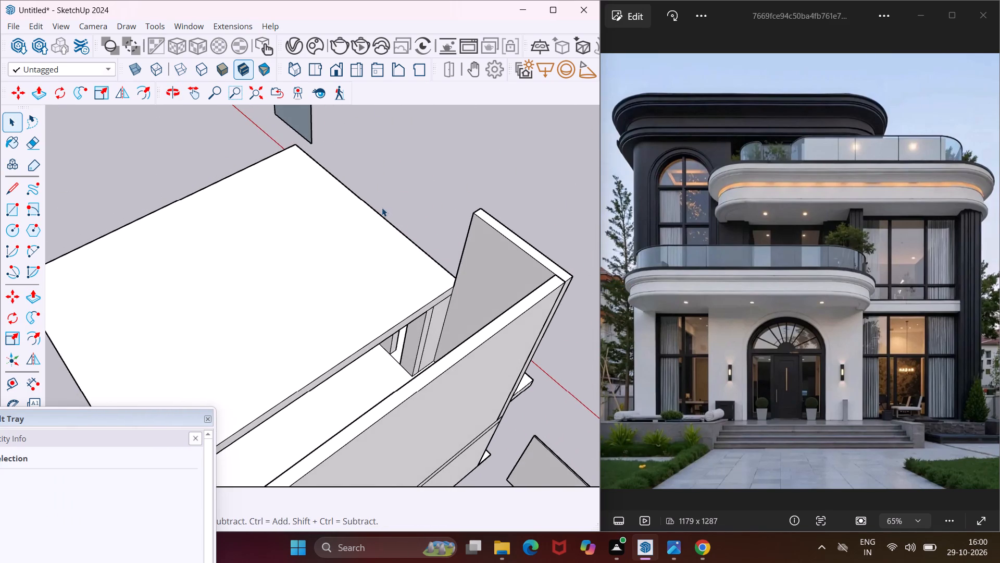
scroll(382, 207, down, 3)
middle_drag(328, 254, 489, 245)
scroll(489, 244, up, 1)
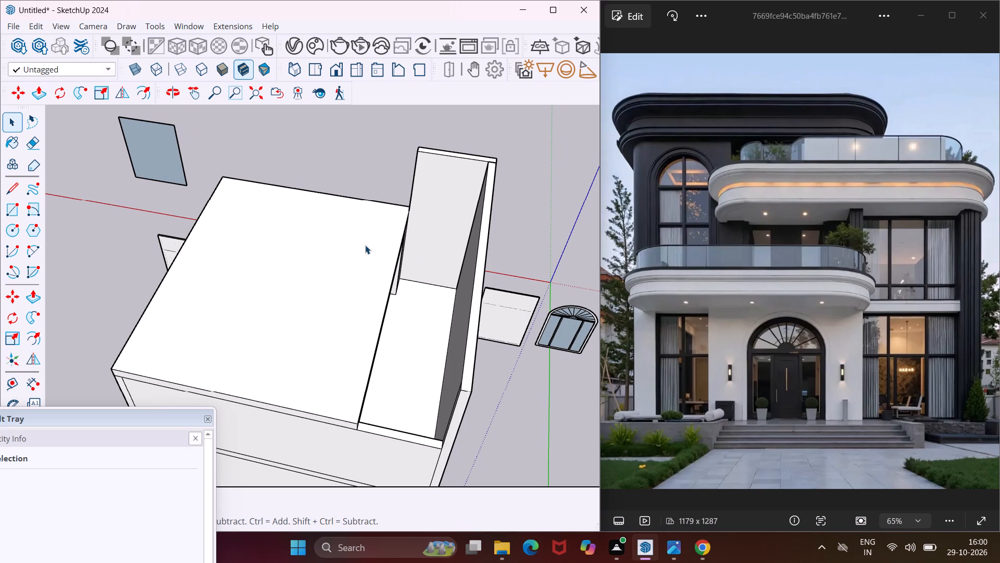
middle_drag(377, 236, 397, 208)
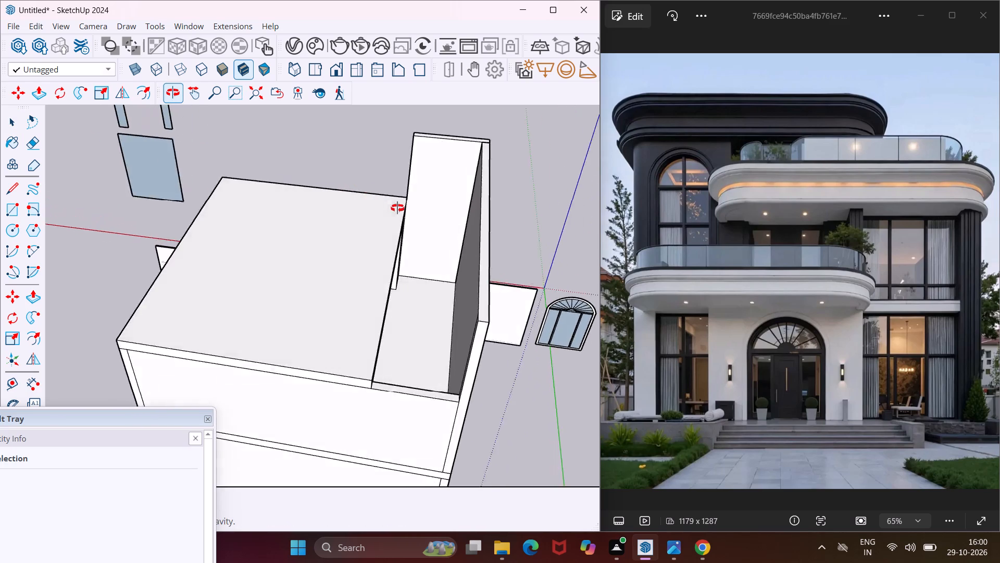
middle_drag(397, 208, 443, 223)
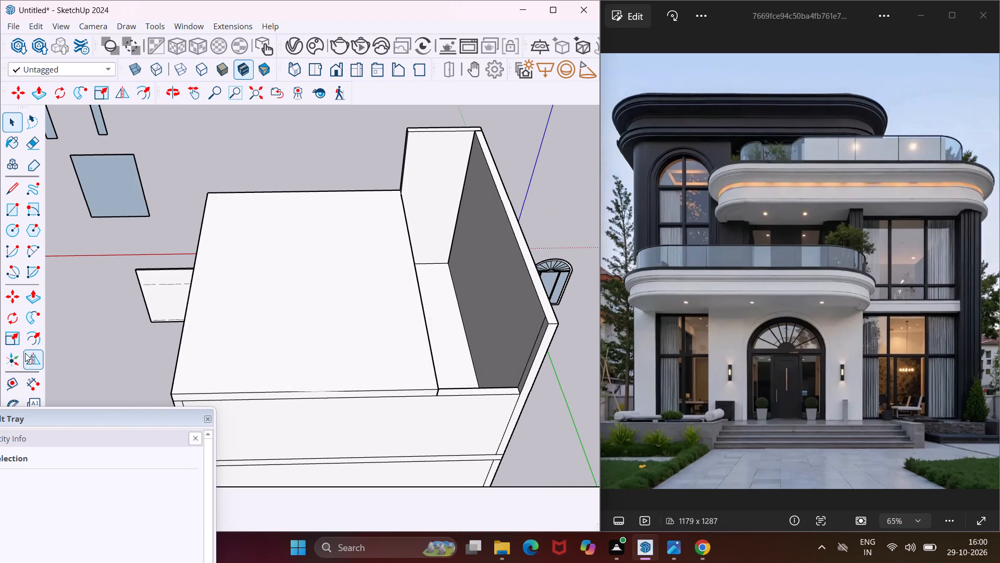
click(8, 377)
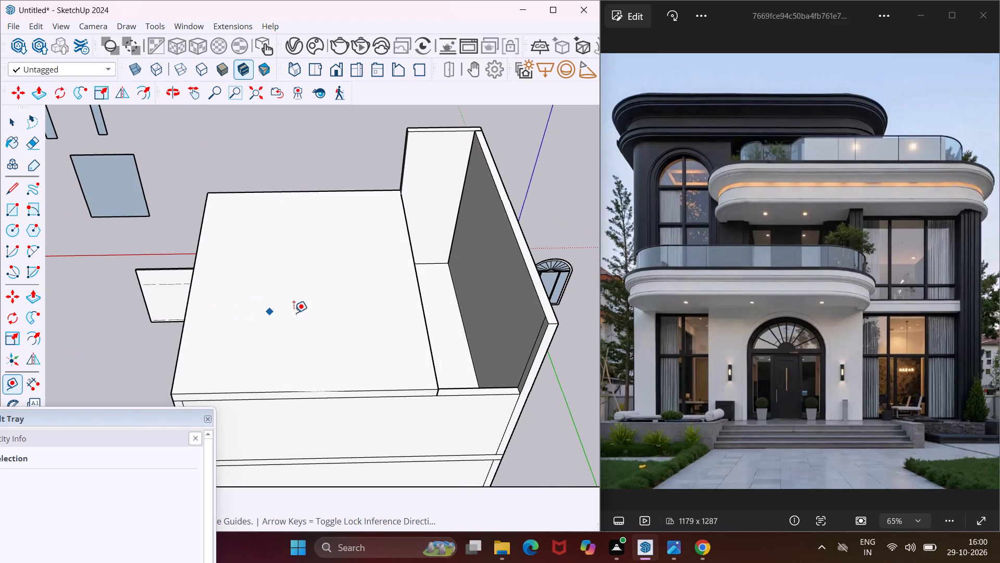
scroll(395, 262, up, 8)
click(430, 263)
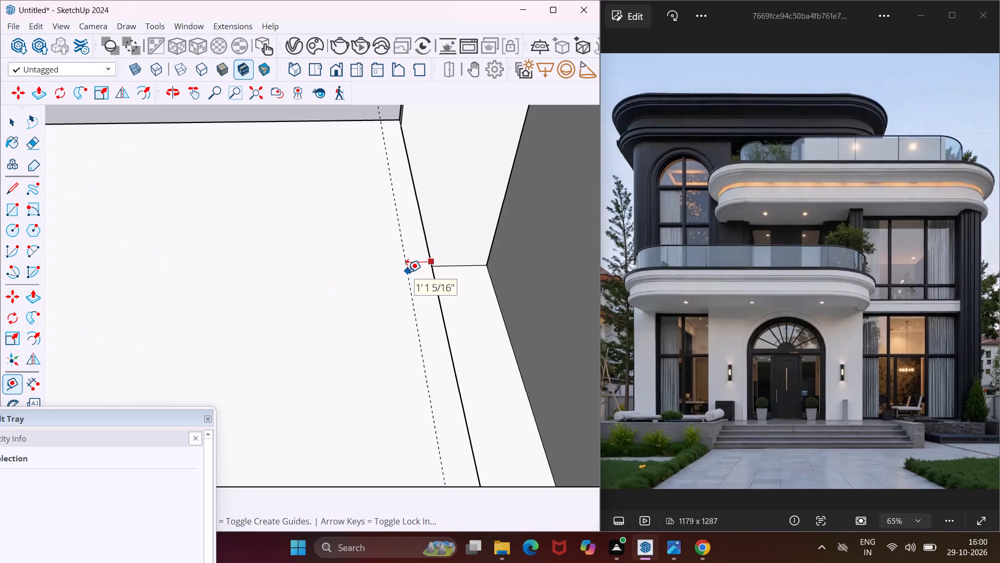
text(9")
key(Return)
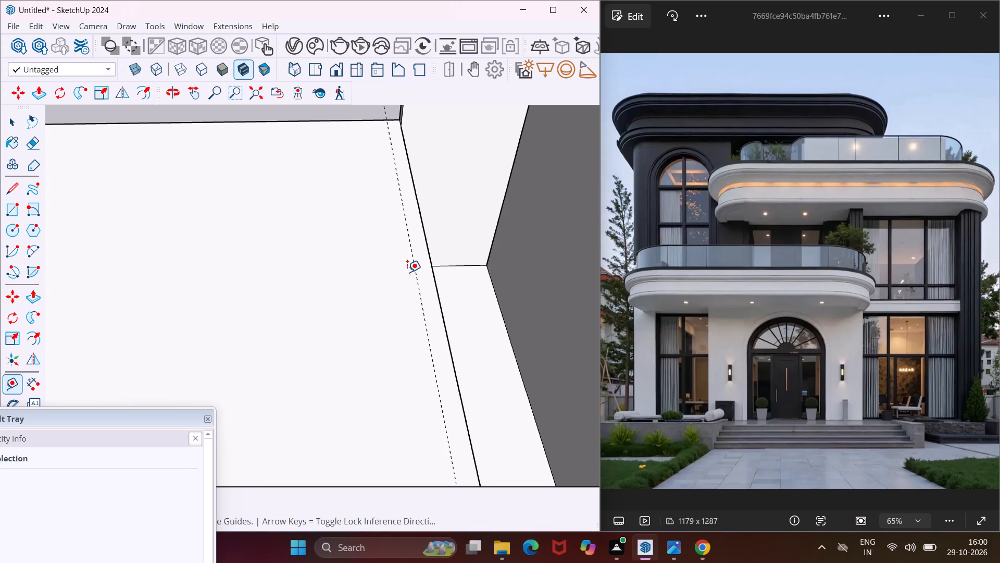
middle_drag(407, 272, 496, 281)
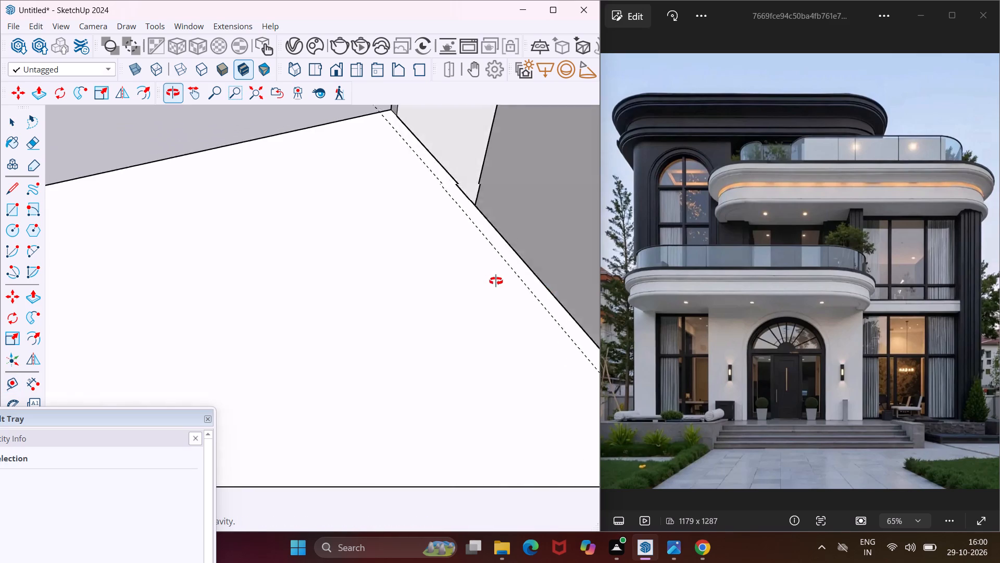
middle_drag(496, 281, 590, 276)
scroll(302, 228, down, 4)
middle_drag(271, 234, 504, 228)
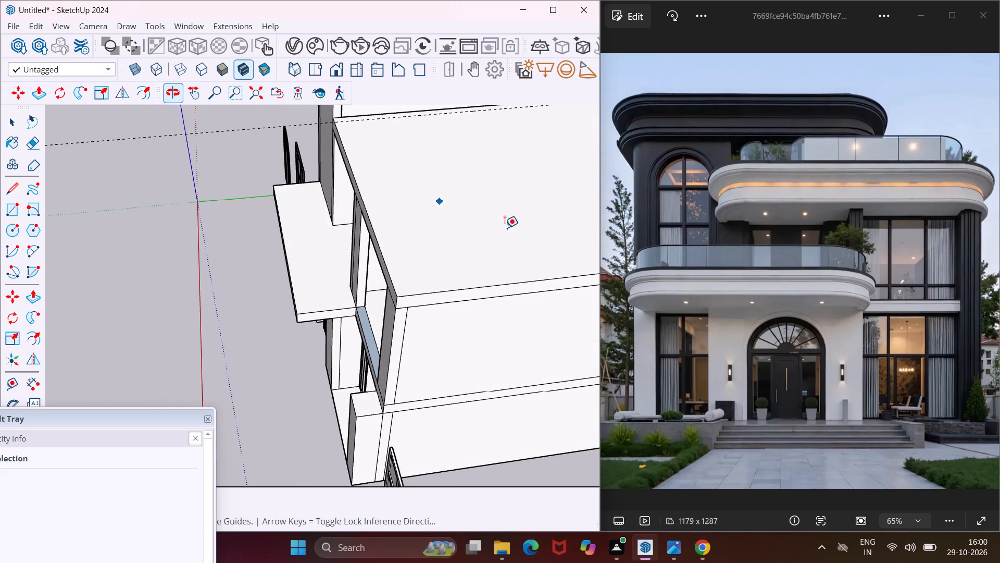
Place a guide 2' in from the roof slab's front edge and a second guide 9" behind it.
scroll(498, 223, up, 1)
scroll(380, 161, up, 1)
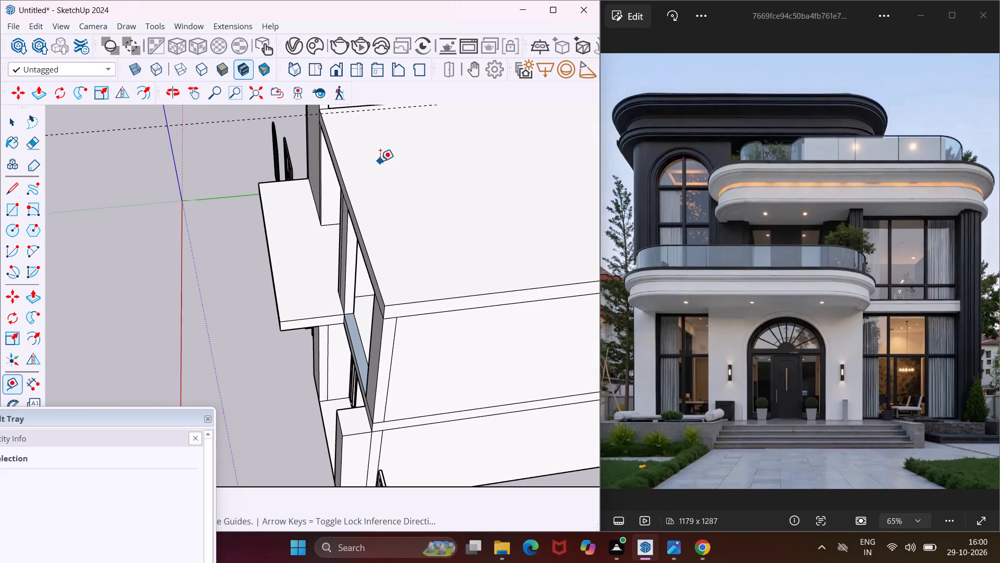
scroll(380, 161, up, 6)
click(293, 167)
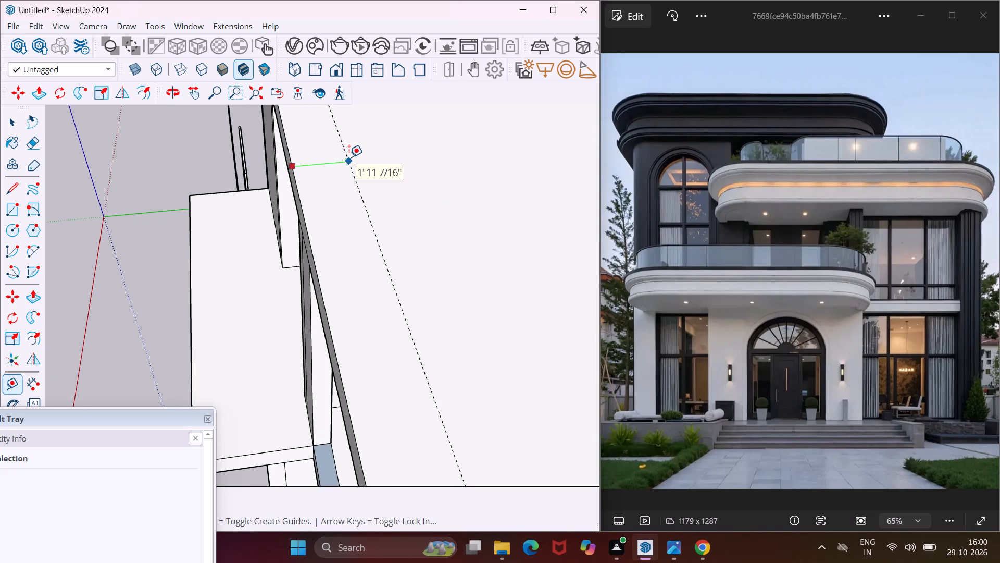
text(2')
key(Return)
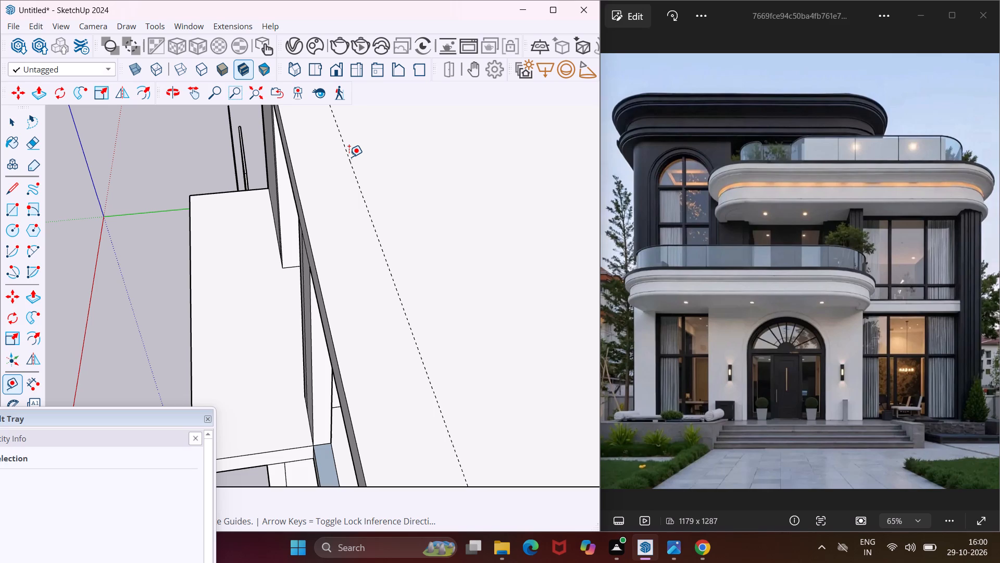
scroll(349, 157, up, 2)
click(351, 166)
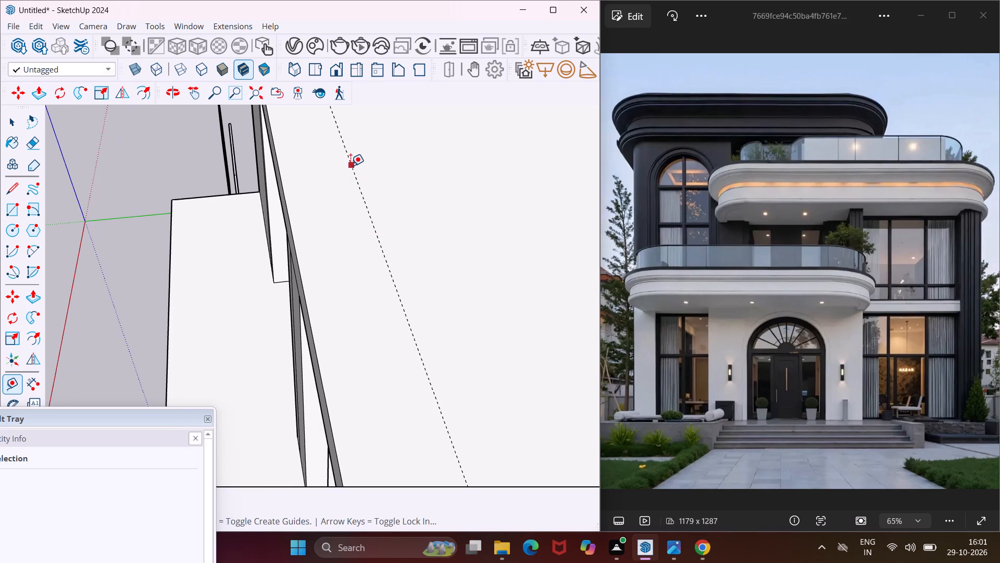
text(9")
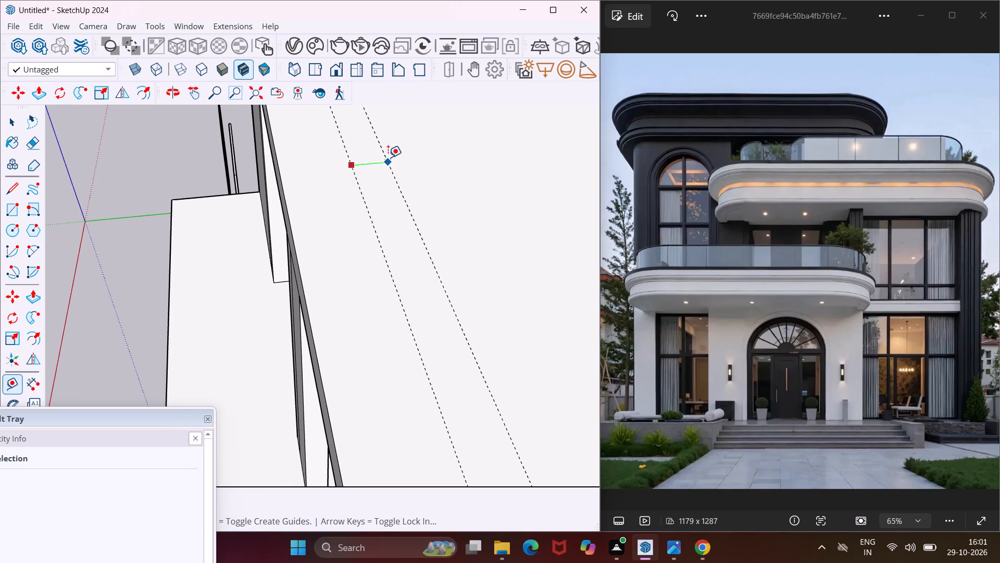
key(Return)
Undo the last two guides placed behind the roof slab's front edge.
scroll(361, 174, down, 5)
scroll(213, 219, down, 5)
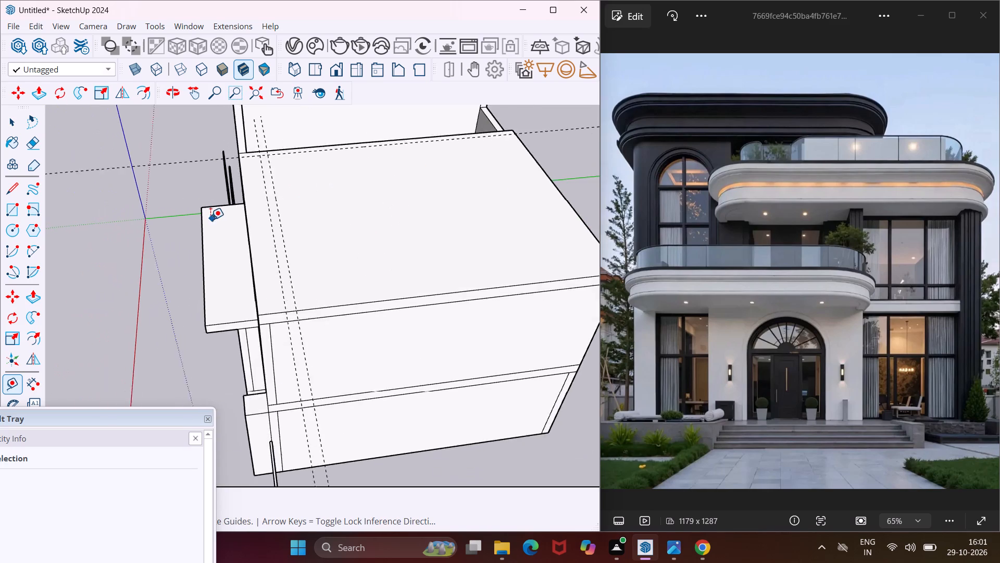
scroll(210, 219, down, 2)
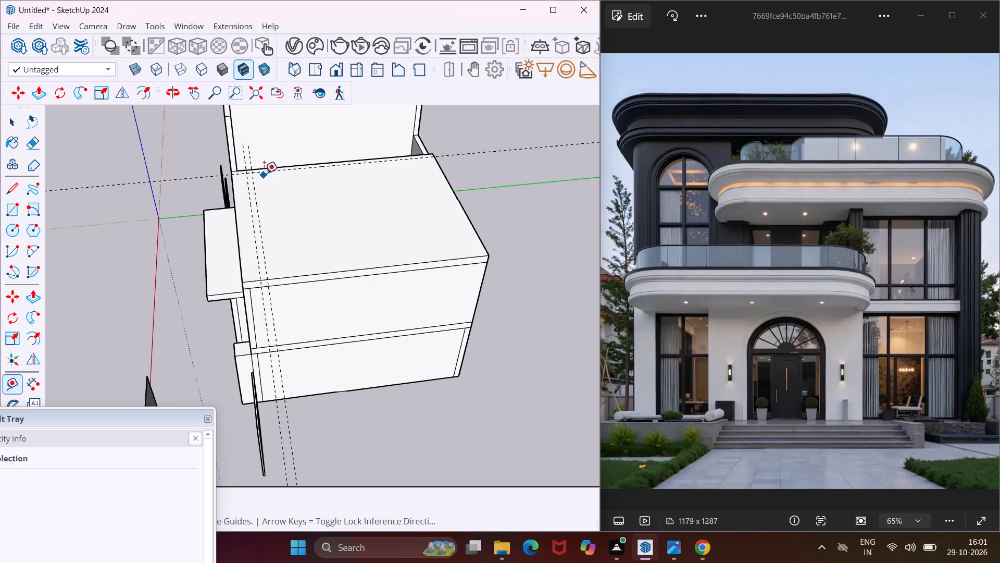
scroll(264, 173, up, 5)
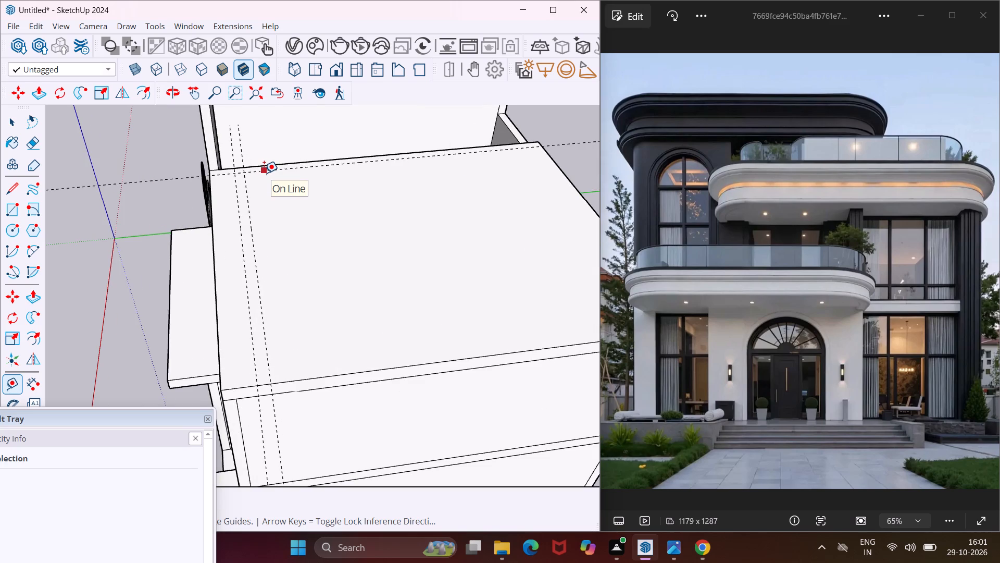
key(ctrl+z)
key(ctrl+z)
Place a guide 3' in from the roof slab's front edge and a second guide 9" behind it.
scroll(228, 207, up, 3)
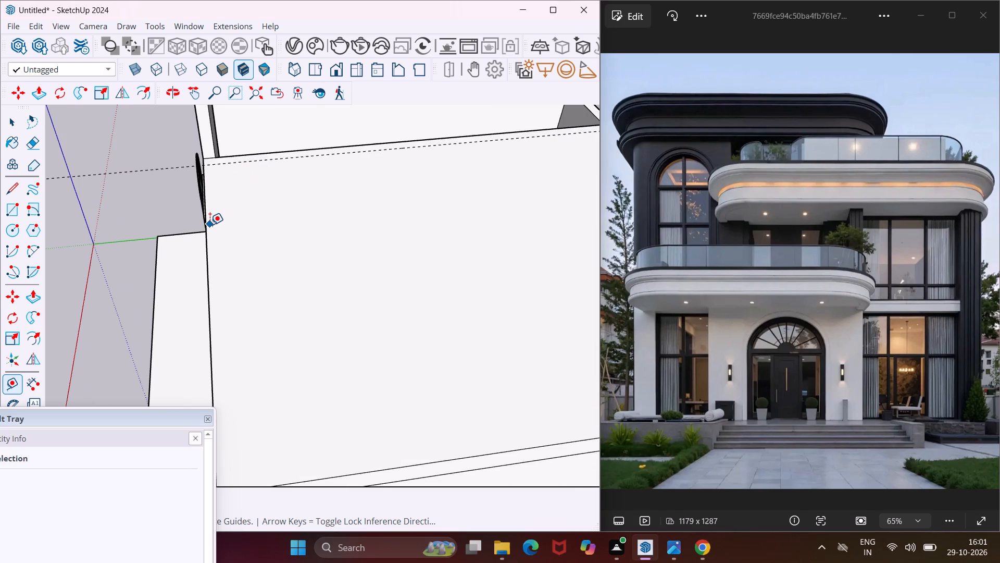
click(209, 229)
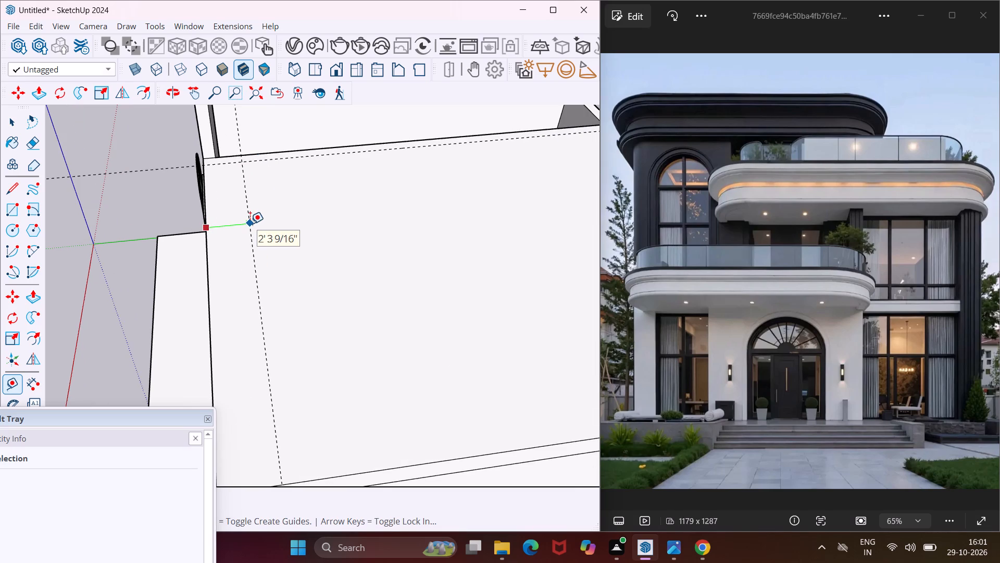
text(3')
key(Return)
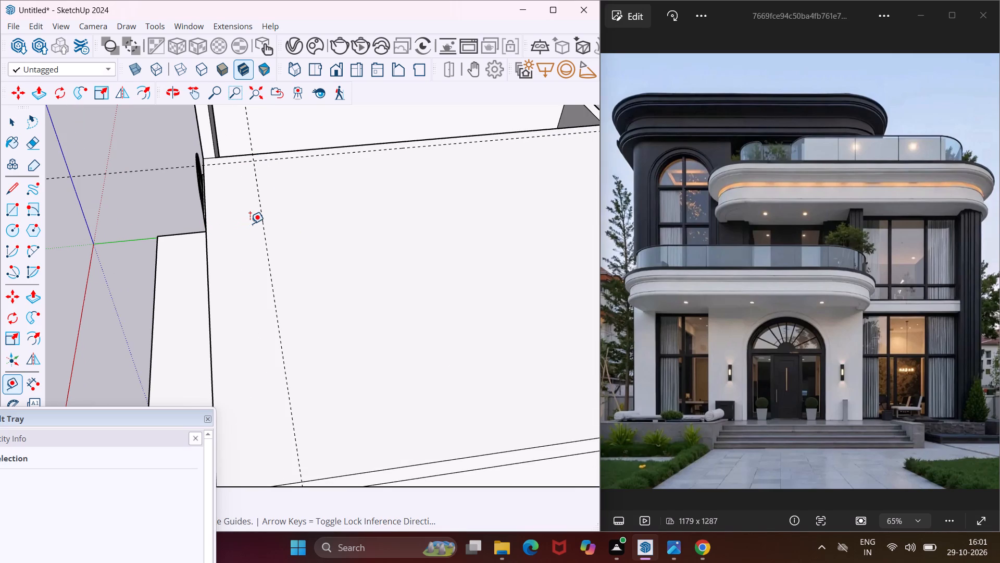
scroll(250, 224, up, 4)
click(271, 238)
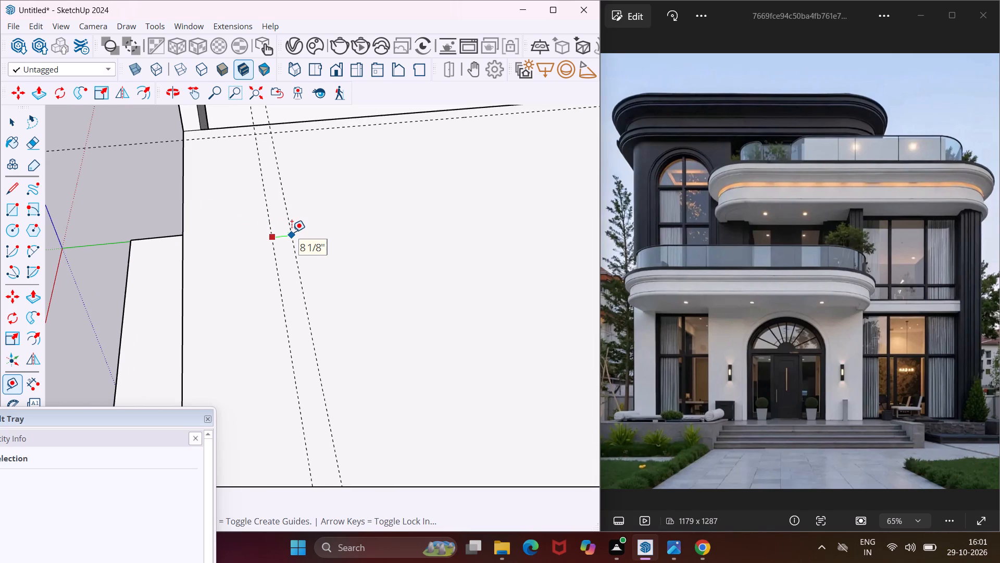
key(9)
key(shift+quotedbl)
key(Return)
Place a guide across the roof slab, parallel to the guide beside the left bay, and another 9" beyond it for the far side wall.
scroll(292, 232, down, 4)
middle_drag(285, 237, 382, 235)
scroll(355, 163, up, 3)
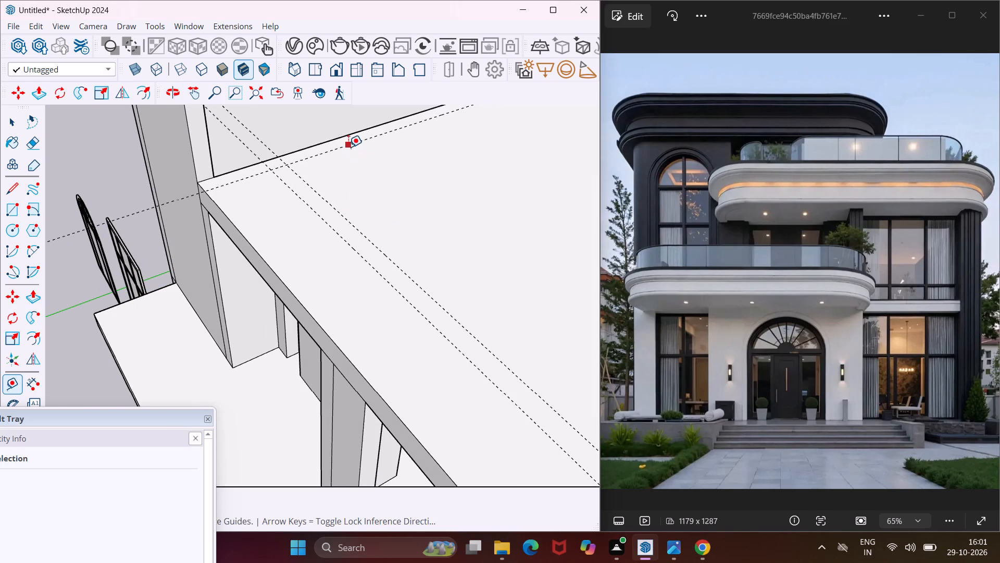
click(348, 147)
scroll(419, 169, down, 4)
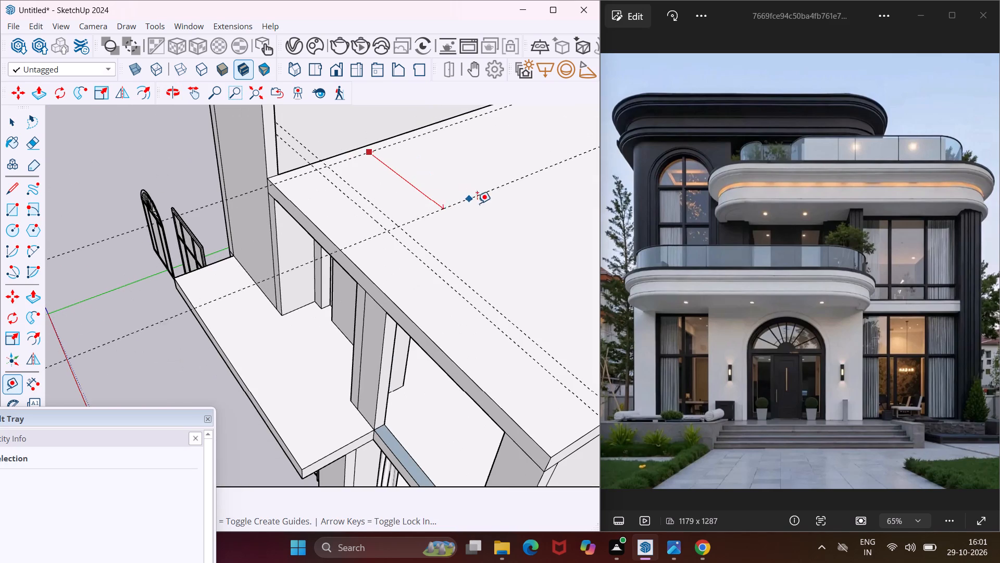
click(533, 241)
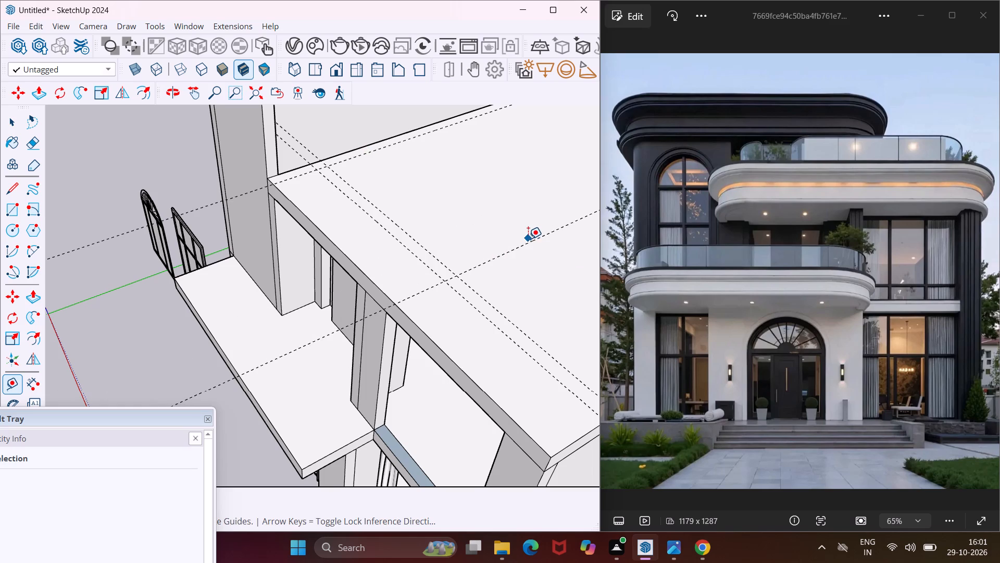
middle_drag(528, 239, 514, 225)
scroll(519, 228, up, 3)
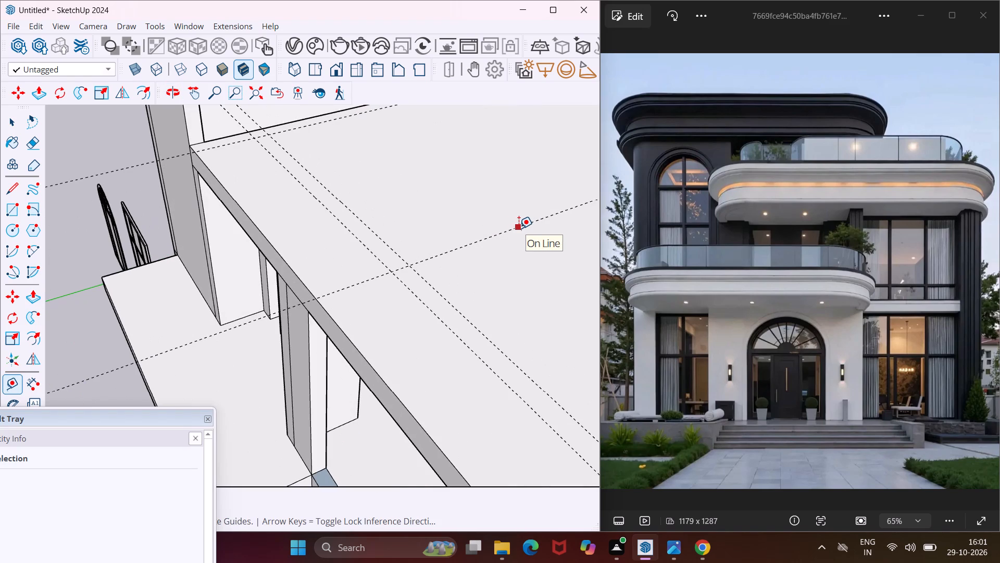
click(519, 228)
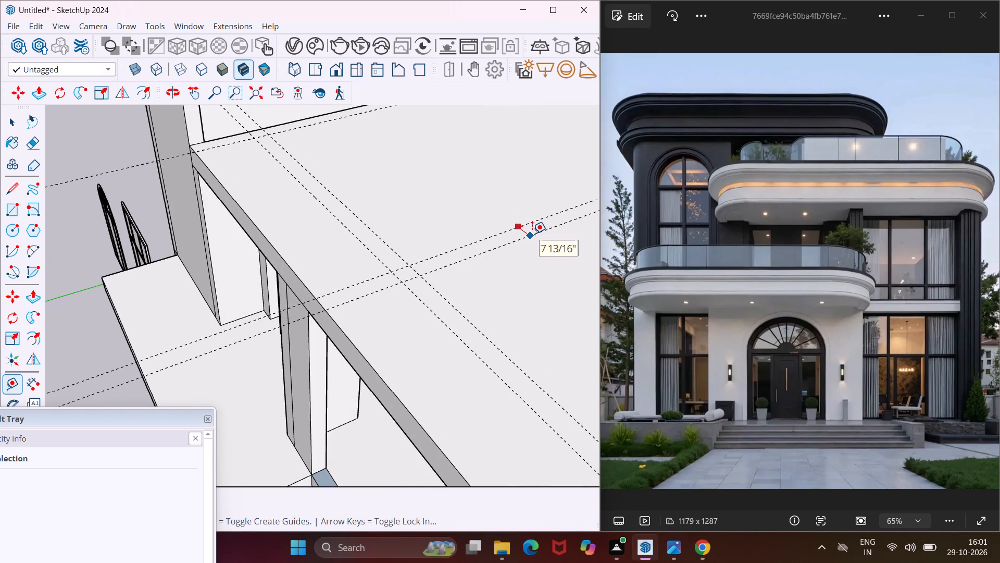
text(9")
key(Return)
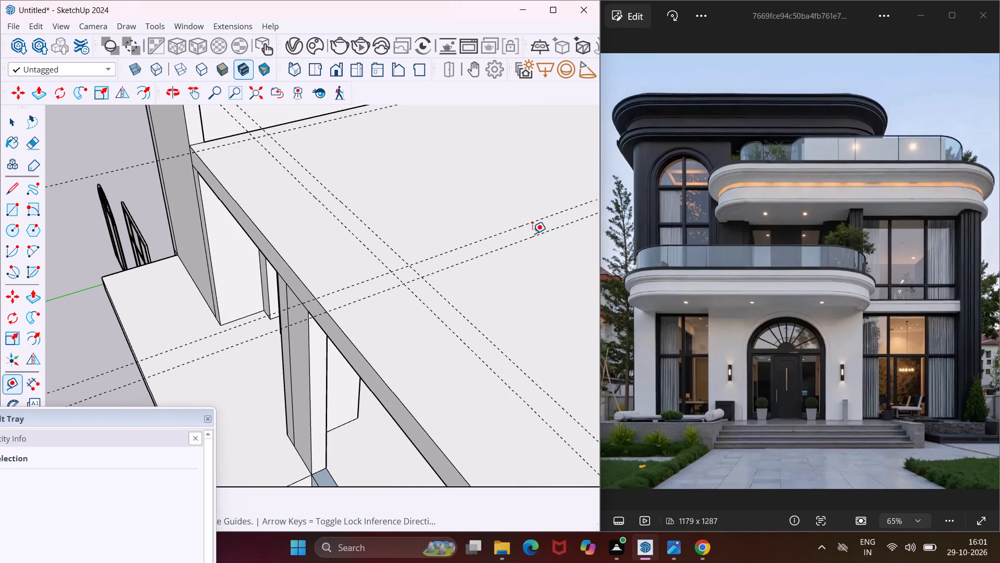
key(Escape)
key(space)
Draw a 9" wide rectangle on the roof slab along the left bay edge, from the front corner to the rear edge.
scroll(335, 230, down, 6)
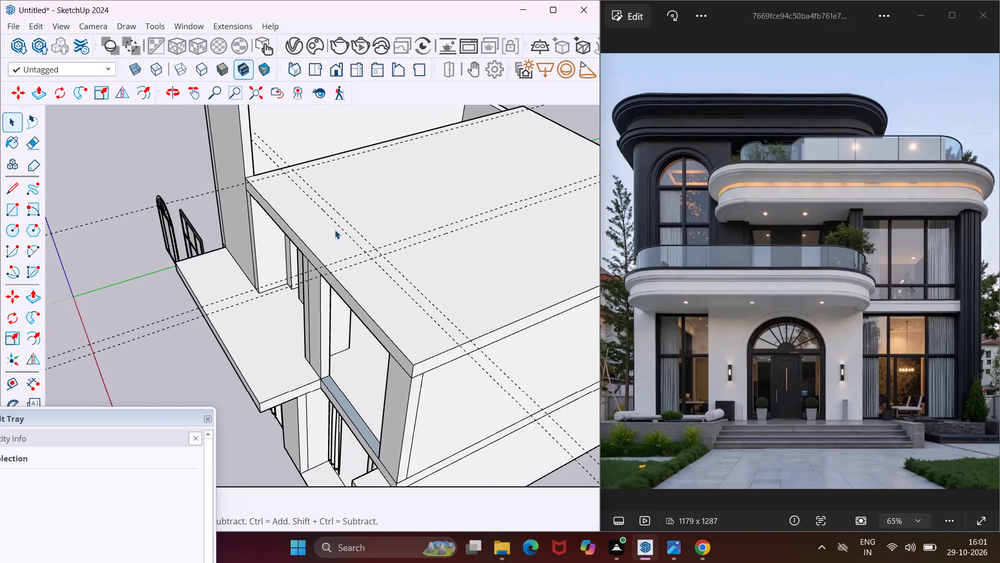
middle_drag(335, 230, 530, 232)
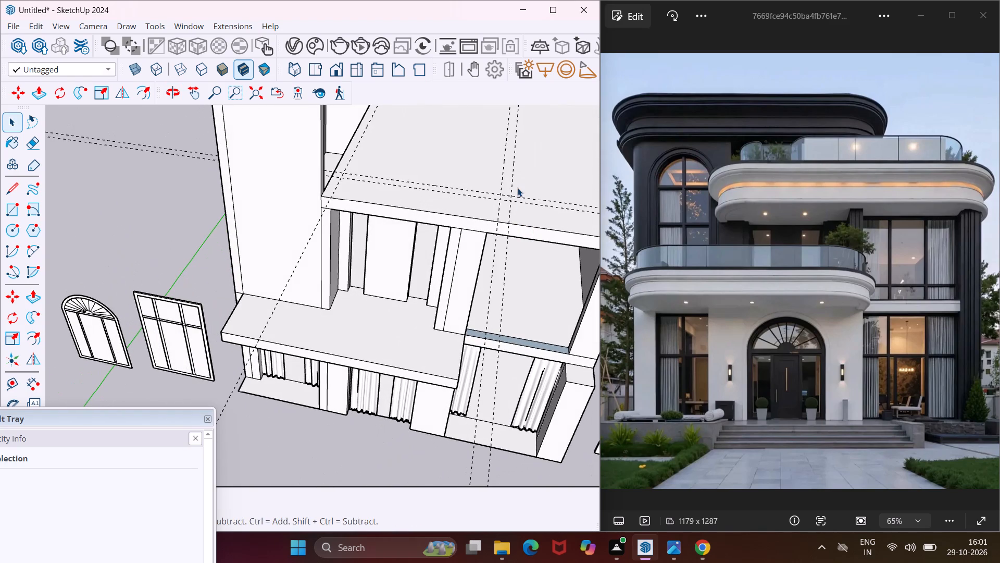
click(199, 94)
drag(373, 178, 232, 255)
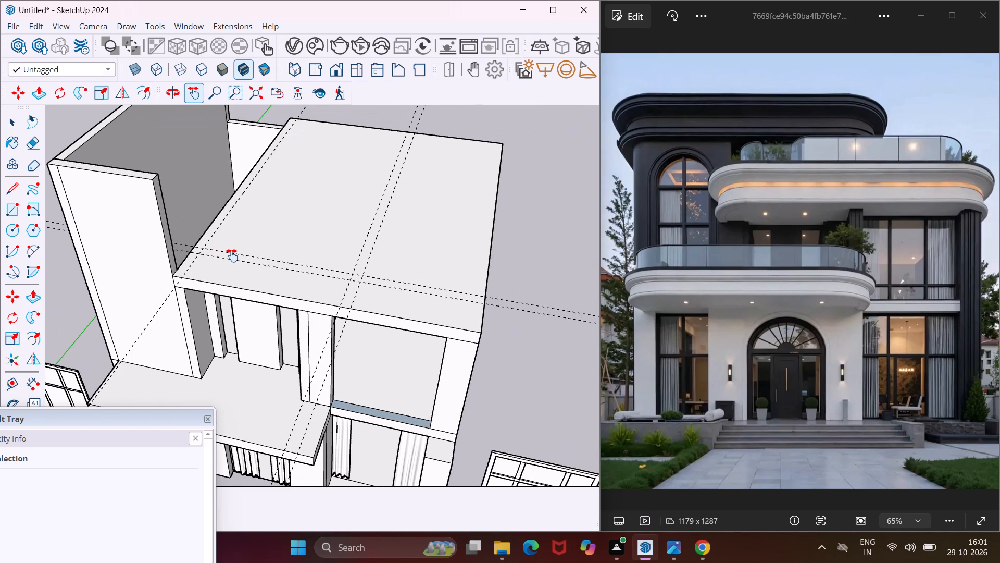
key(Escape)
key(space)
middle_drag(390, 131, 346, 160)
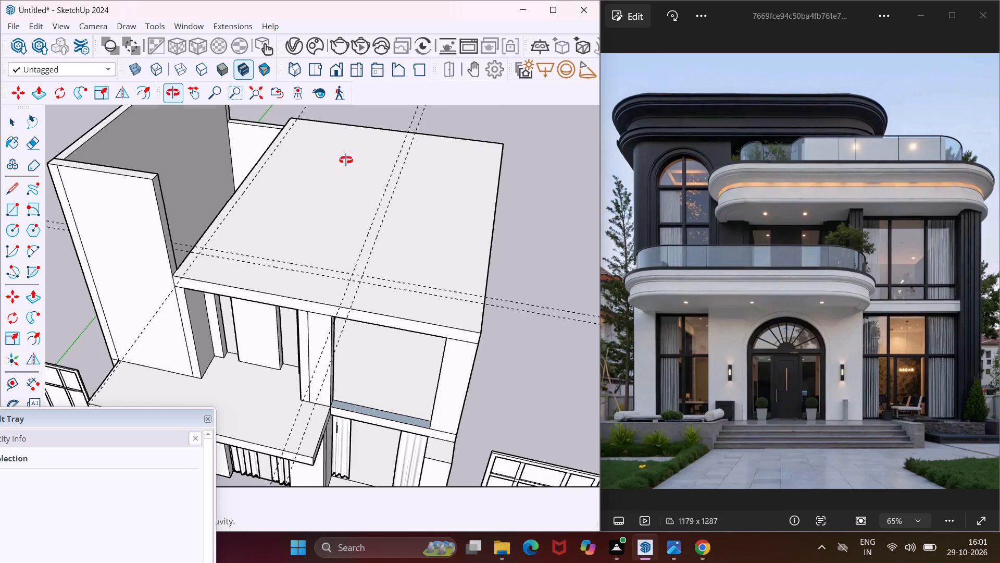
middle_drag(346, 160, 39, 280)
scroll(198, 240, down, 5)
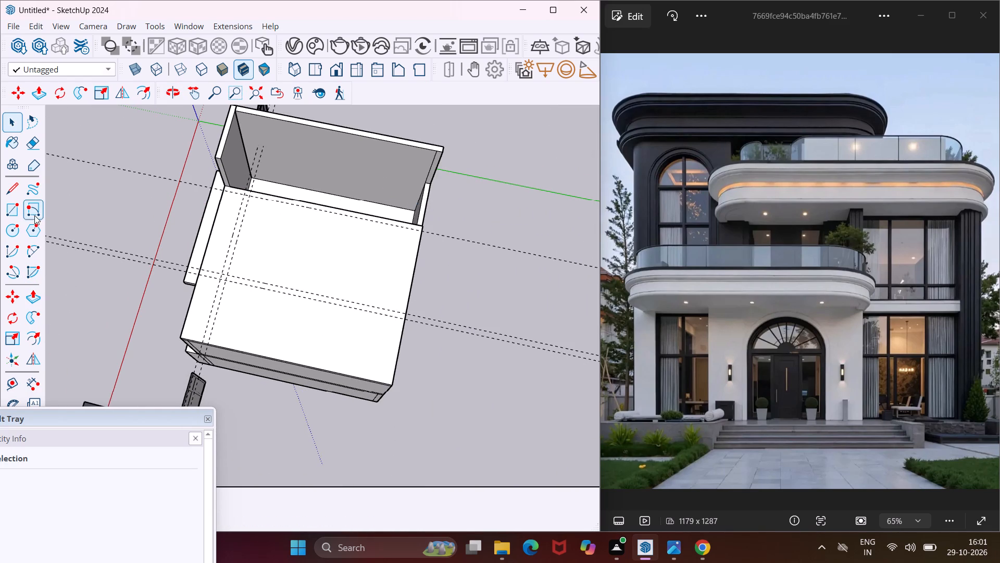
click(12, 195)
scroll(182, 219, up, 8)
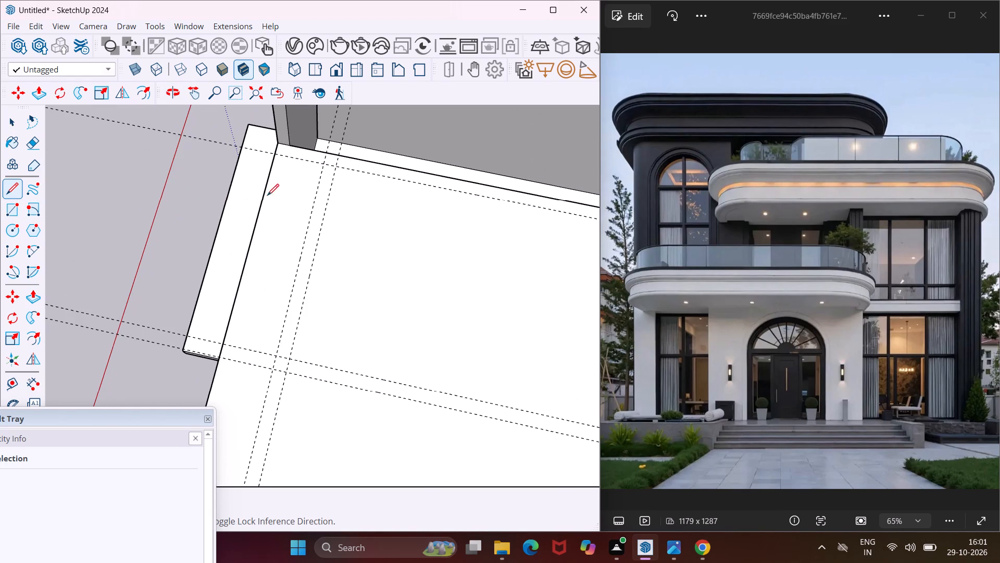
click(19, 208)
scroll(273, 142, up, 3)
click(283, 143)
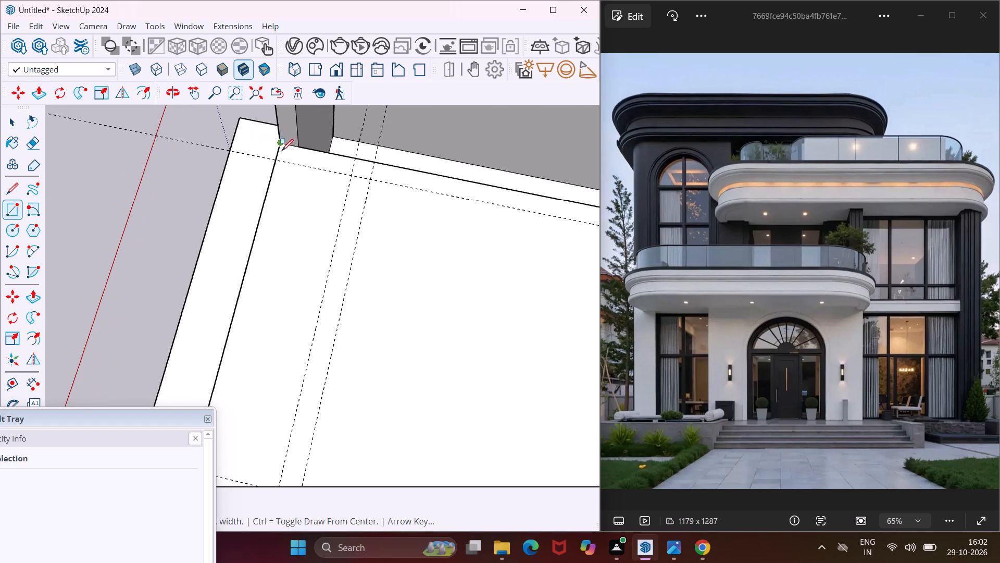
scroll(278, 157, down, 11)
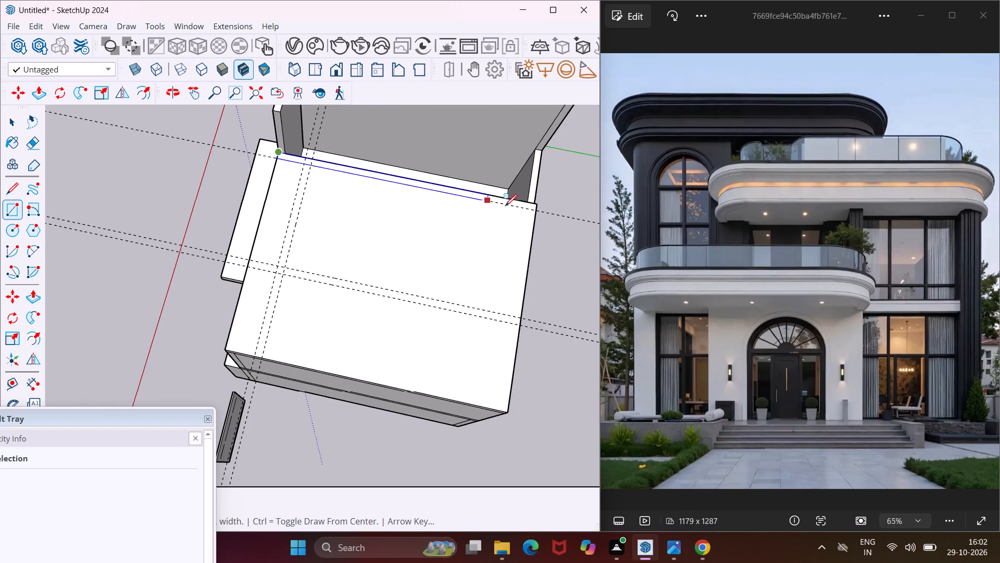
scroll(533, 208, up, 6)
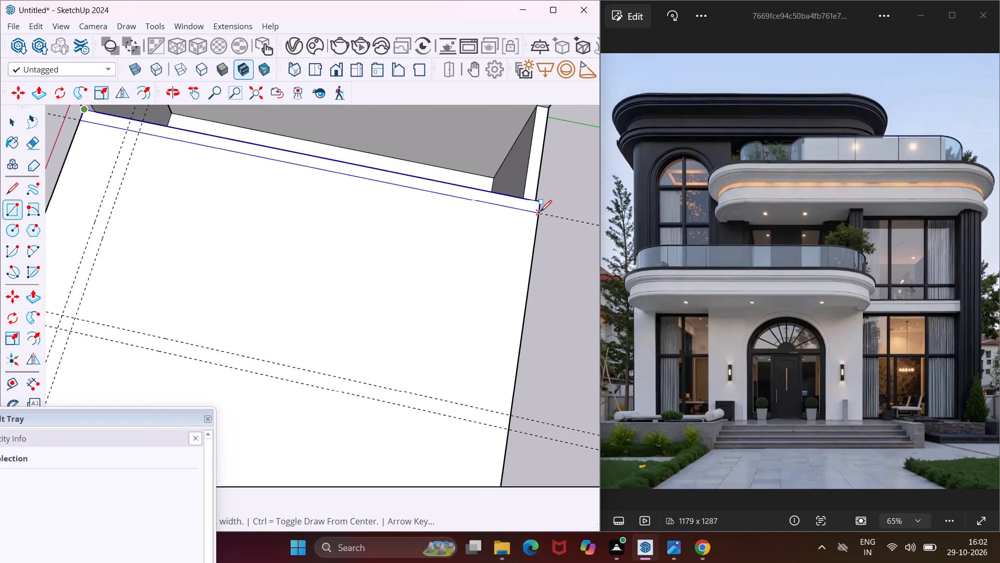
click(540, 212)
Draw the front wall rectangle between the two front guides, from the left bay strip to the outer of the far side guides.
scroll(460, 191, down, 4)
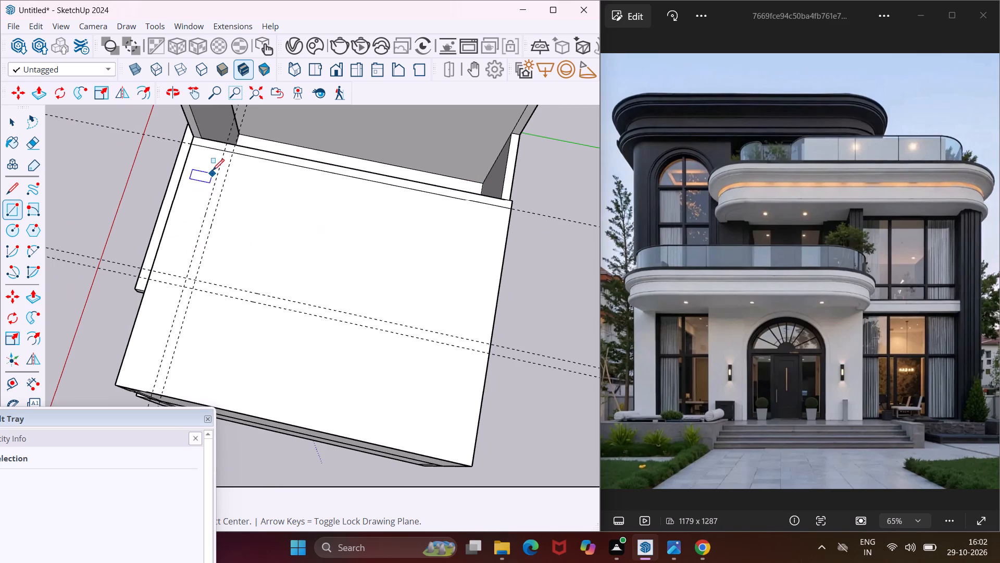
scroll(213, 170, up, 4)
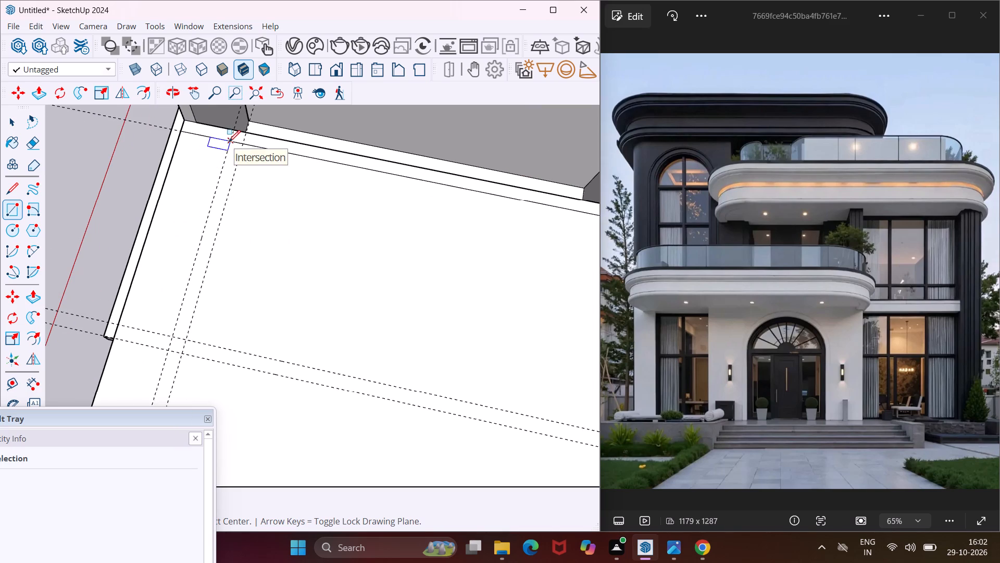
click(231, 141)
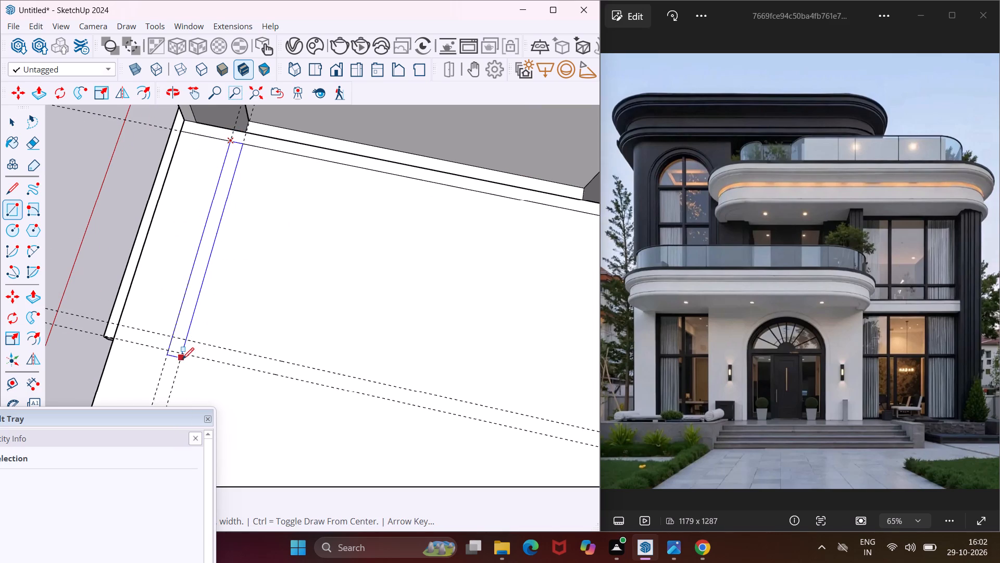
click(182, 355)
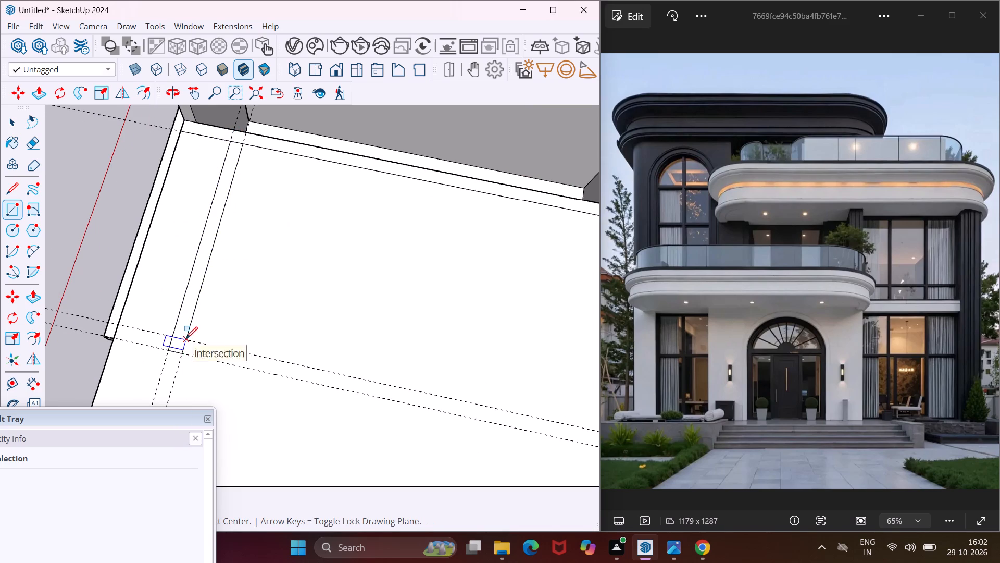
Draw the far side wall rectangle between its two guides, from the front wall strip to the slab's rear edge.
click(186, 338)
scroll(185, 348, down, 5)
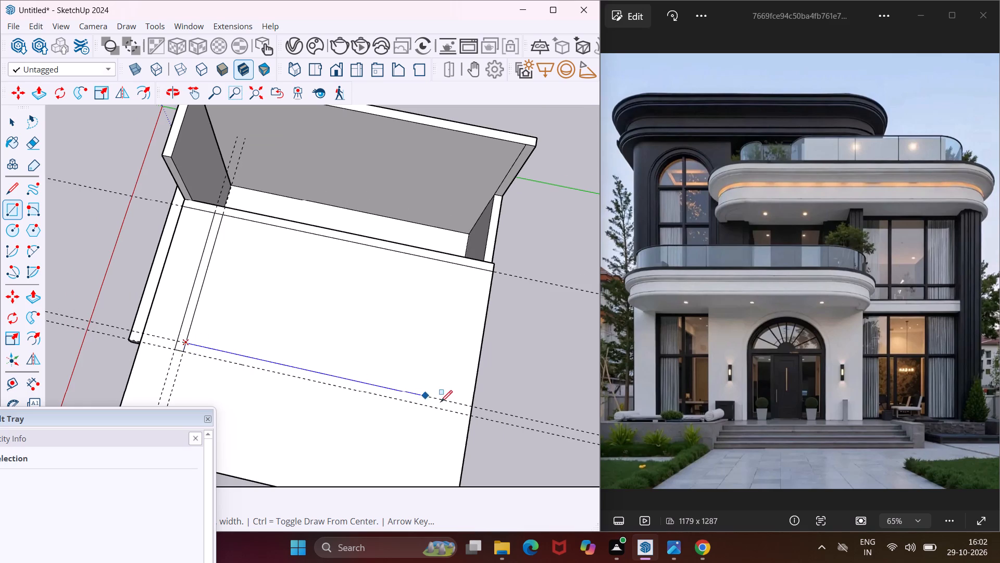
scroll(465, 415, up, 3)
click(471, 416)
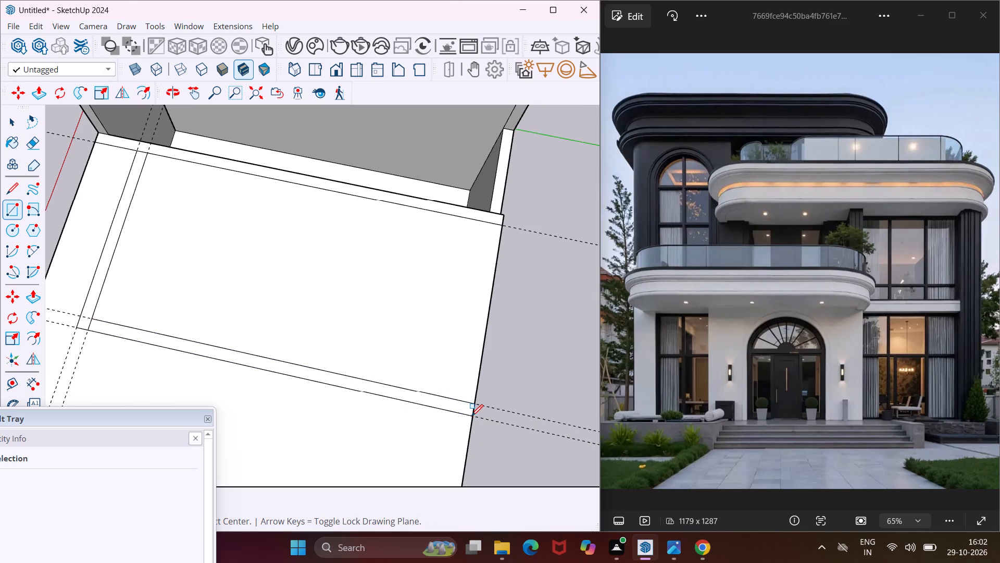
Draw the rear wall rectangle along the slab's rear edge, between the left bay strip and the far side wall strip.
click(501, 226)
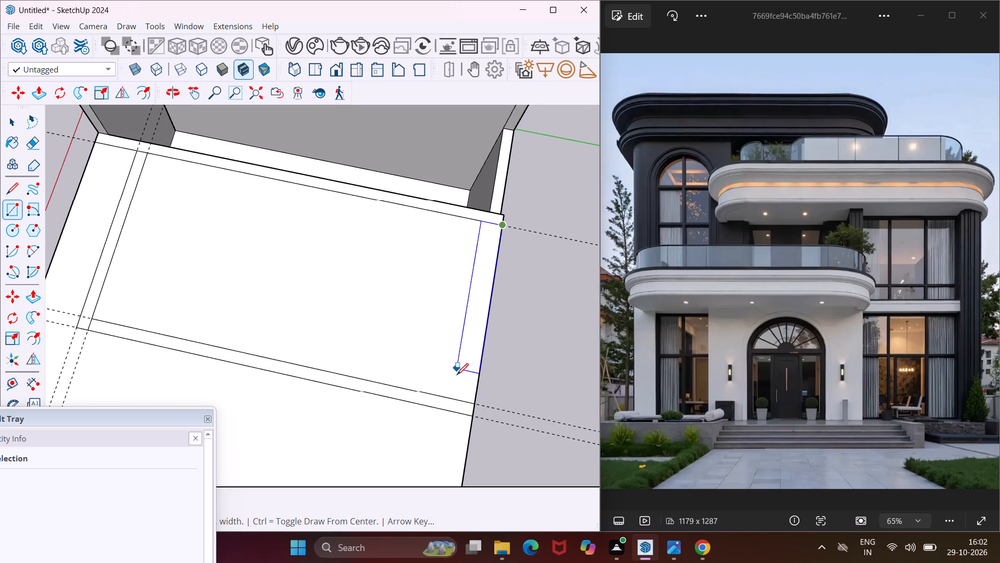
click(463, 403)
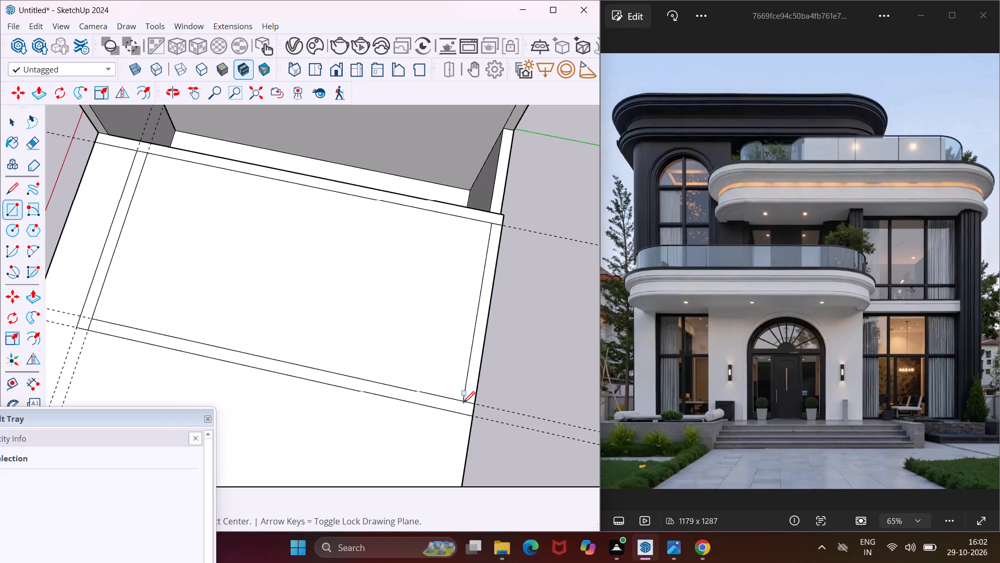
key(Escape)
key(space)
Push/Pull the wall strip beside the left bay up to the top of the left bay's existing walls.
middle_drag(155, 311, 454, 222)
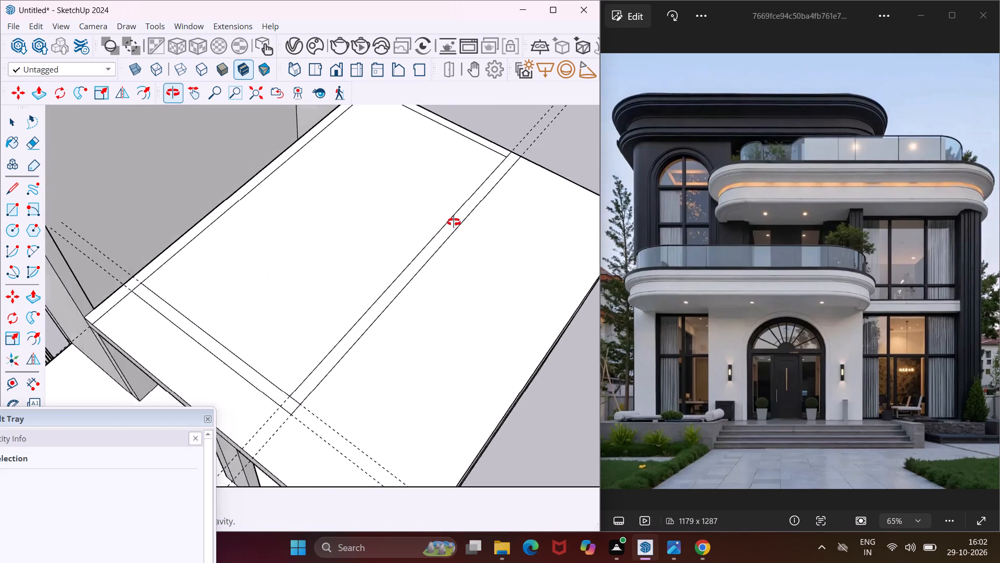
middle_drag(454, 222, 491, 208)
scroll(116, 313, up, 6)
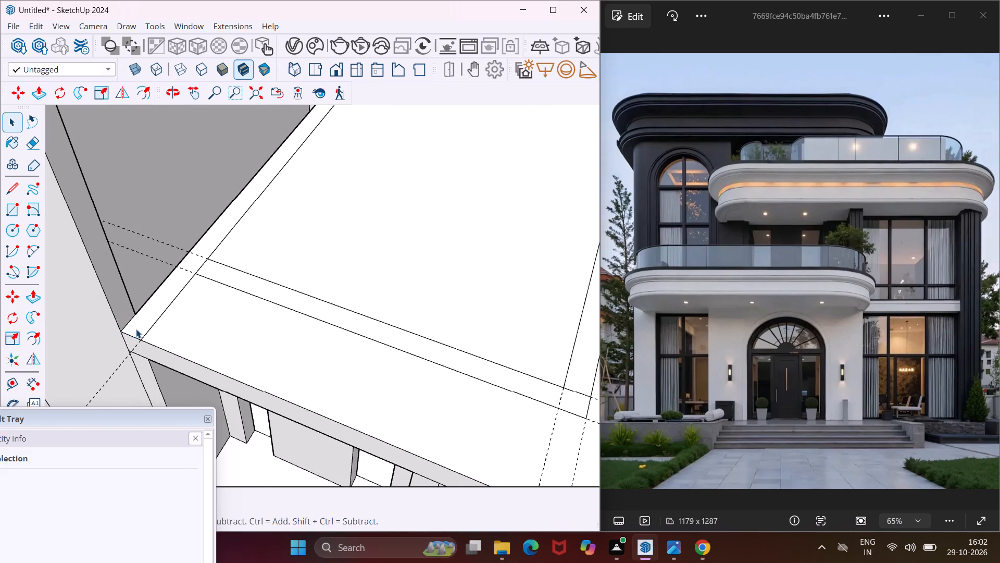
click(141, 332)
key(p)
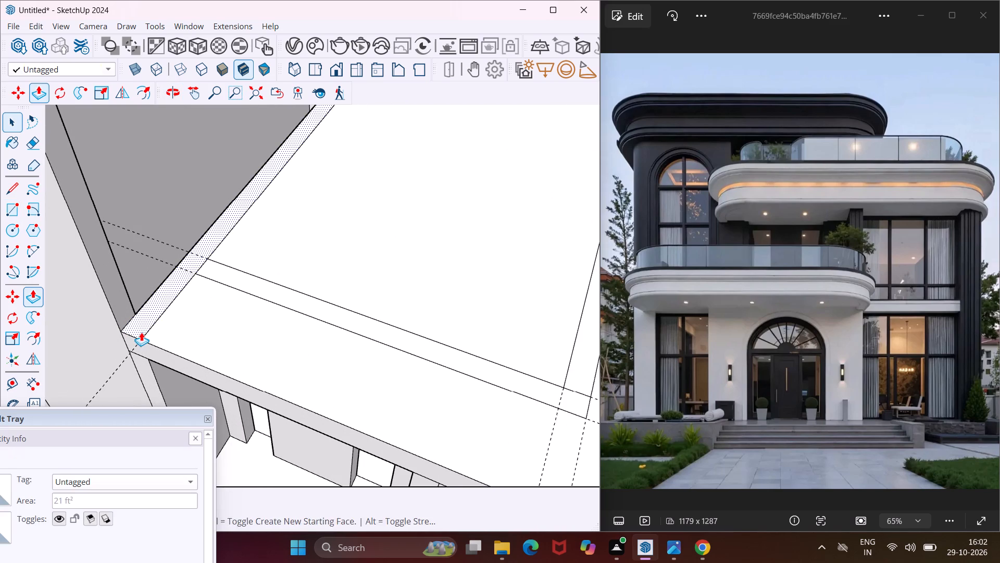
click(141, 332)
middle_drag(132, 319, 282, 285)
scroll(282, 285, down, 5)
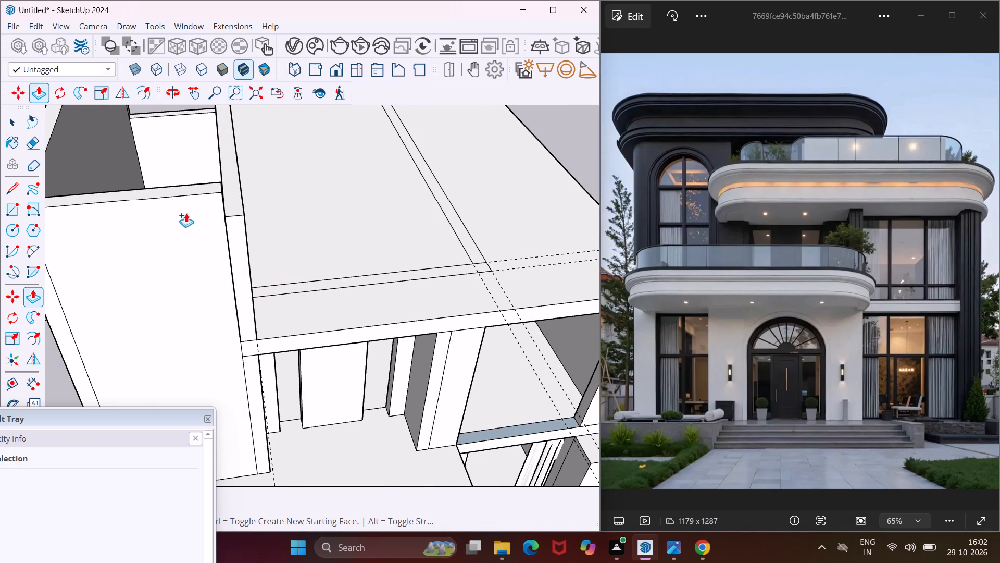
click(181, 200)
Push/Pull the second-floor front wall strip up to the same height as the left bay walls.
scroll(278, 273, up, 8)
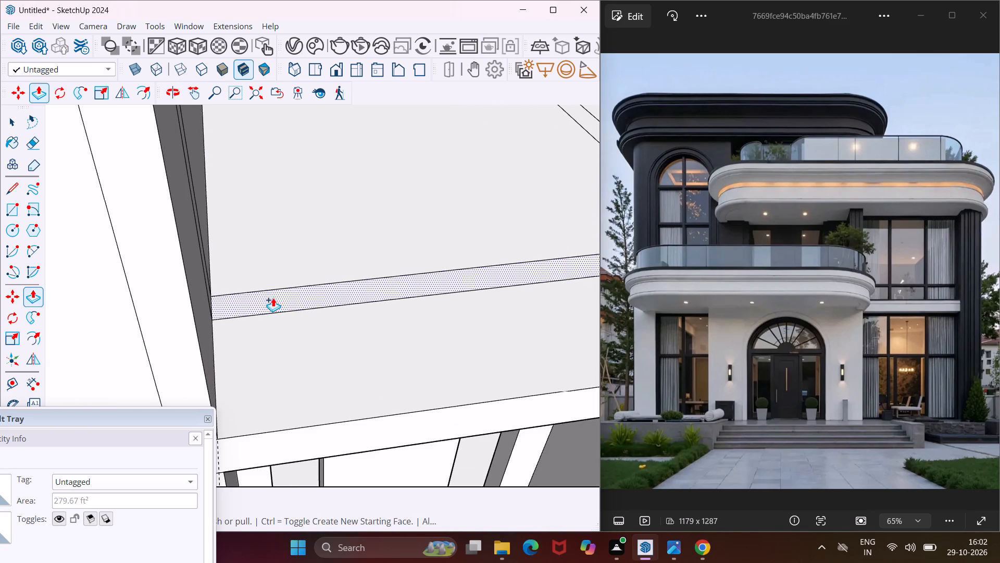
click(273, 298)
scroll(241, 279, down, 10)
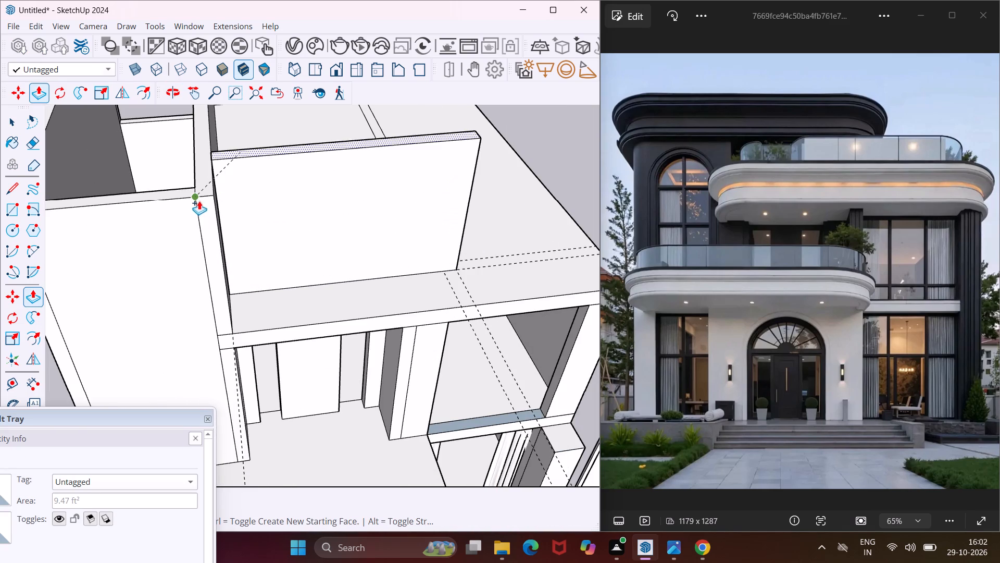
click(198, 200)
Push/Pull the far side wall strip up to the top of the front wall.
middle_drag(317, 210, 217, 322)
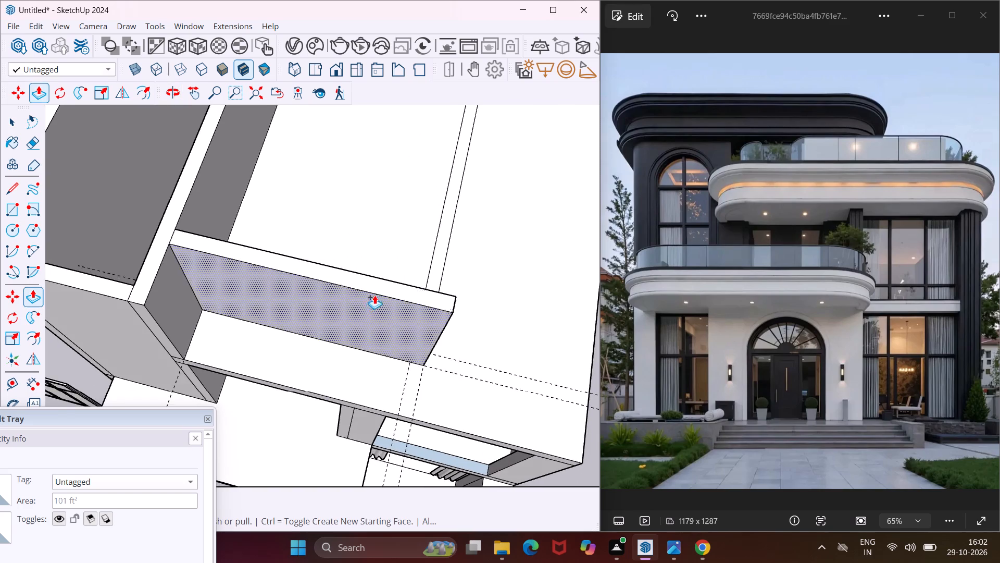
scroll(429, 283, up, 5)
click(435, 279)
click(366, 305)
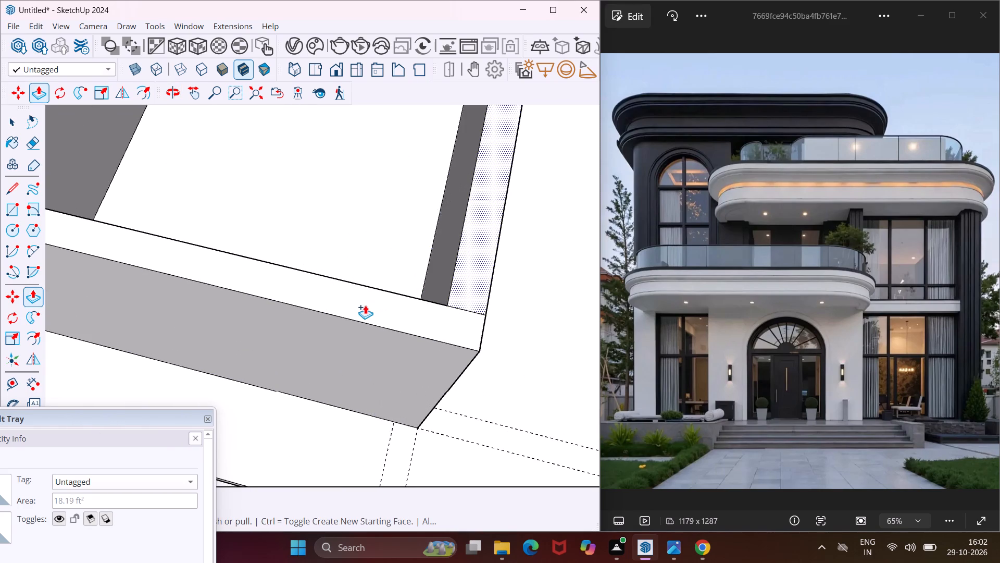
Push/Pull the rear wall strip on the roof slab up to the top of the wall beside the left bay.
scroll(302, 307, down, 20)
scroll(296, 170, up, 10)
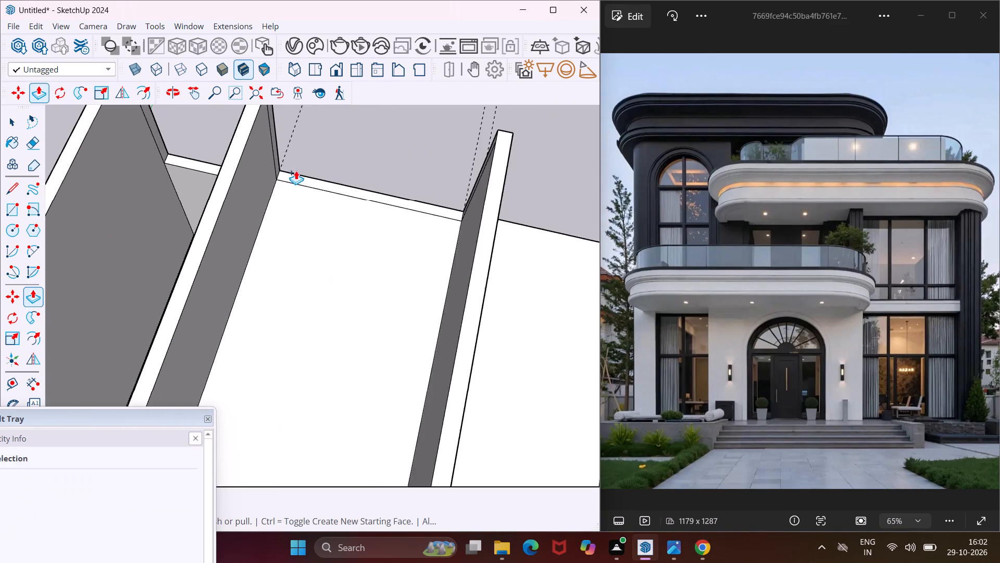
scroll(294, 170, up, 5)
click(290, 178)
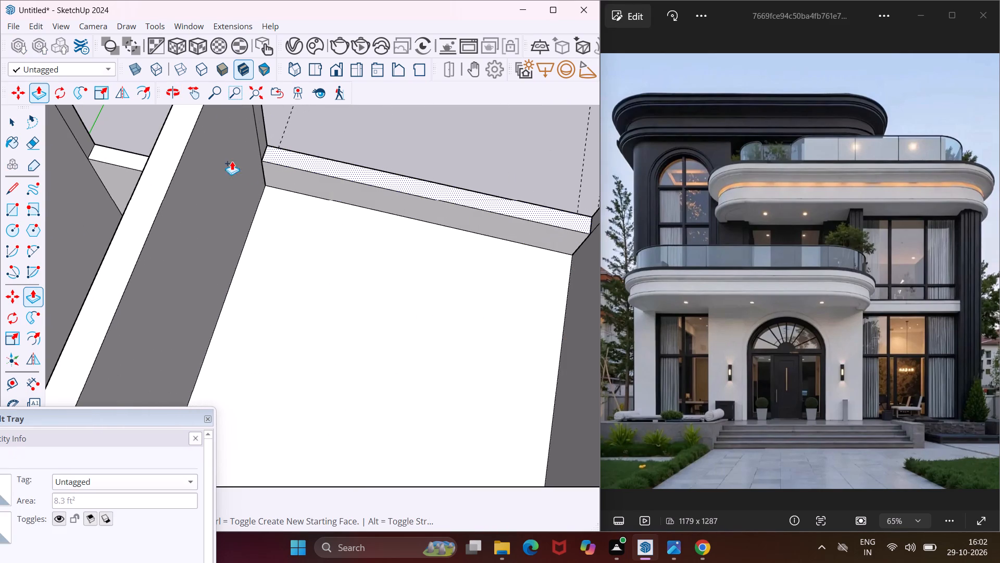
click(183, 161)
Push/Pull the left bay's rear wall up to the top of the adjoining second-floor walls.
middle_drag(156, 203, 245, 209)
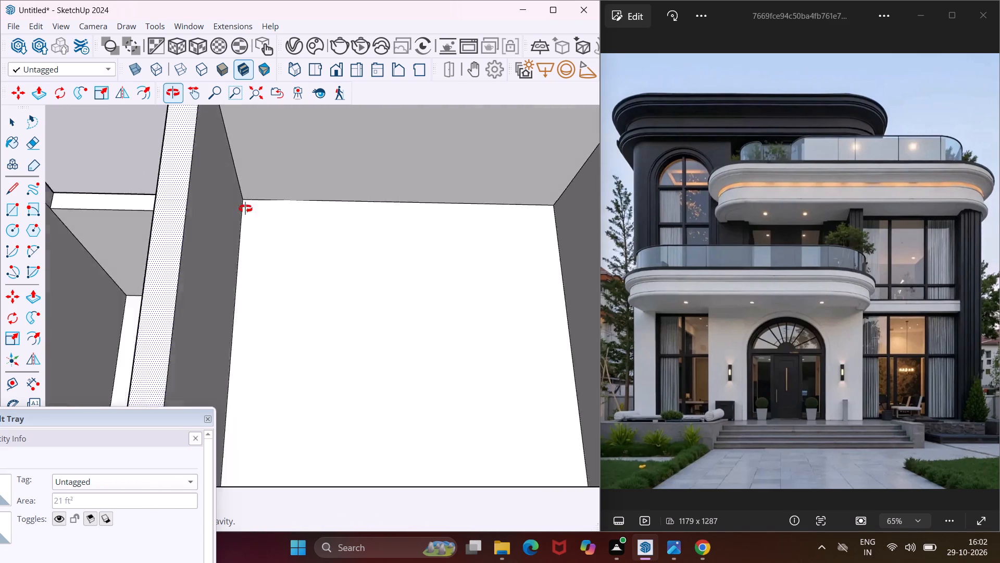
middle_drag(245, 209, 422, 200)
scroll(162, 324, up, 3)
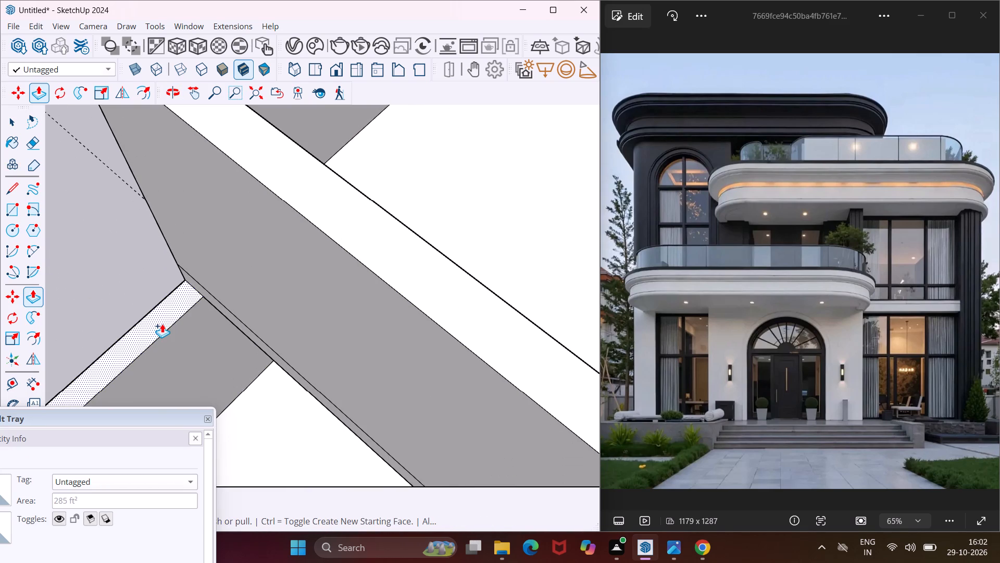
click(162, 324)
scroll(196, 280, down, 3)
click(267, 229)
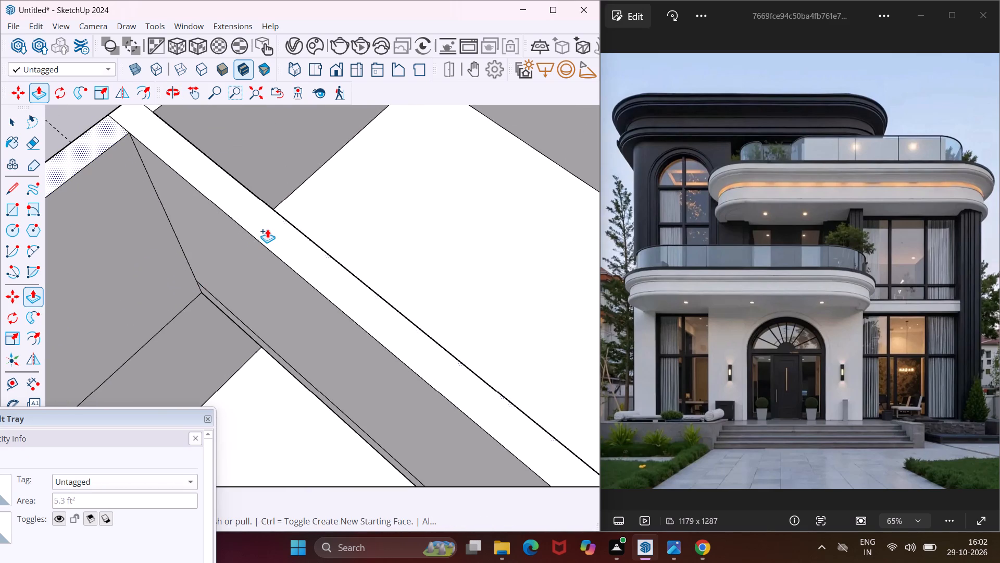
key(Escape)
key(space)
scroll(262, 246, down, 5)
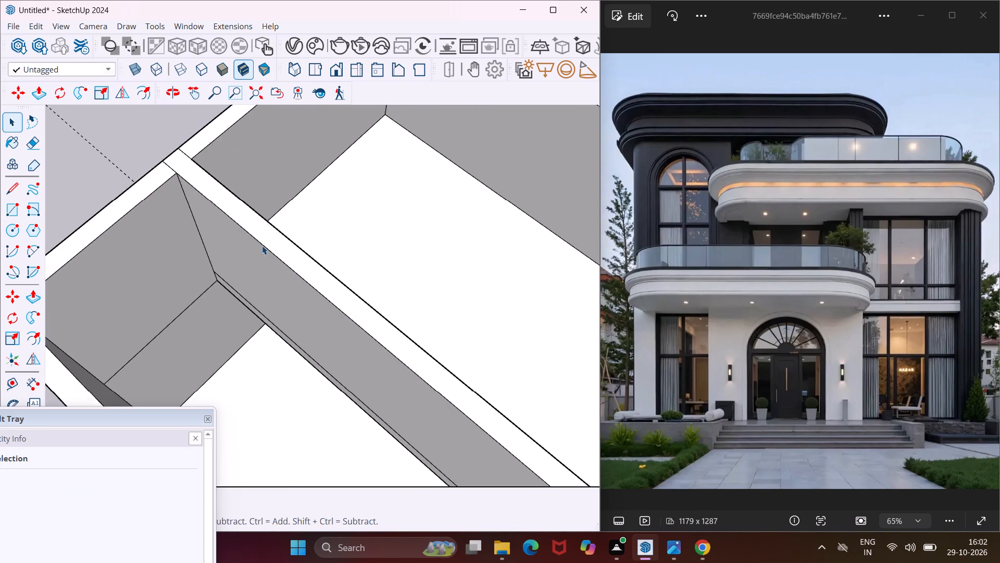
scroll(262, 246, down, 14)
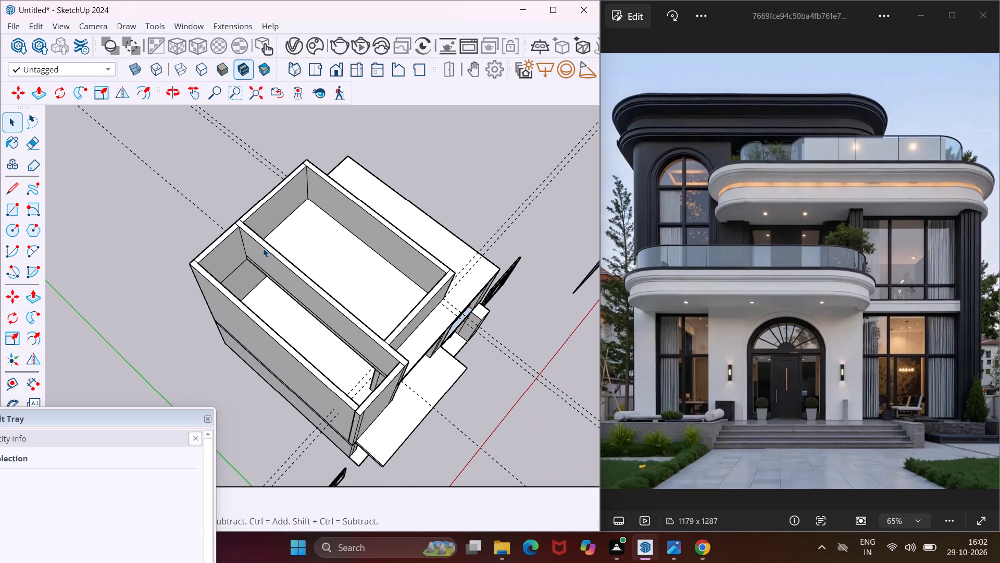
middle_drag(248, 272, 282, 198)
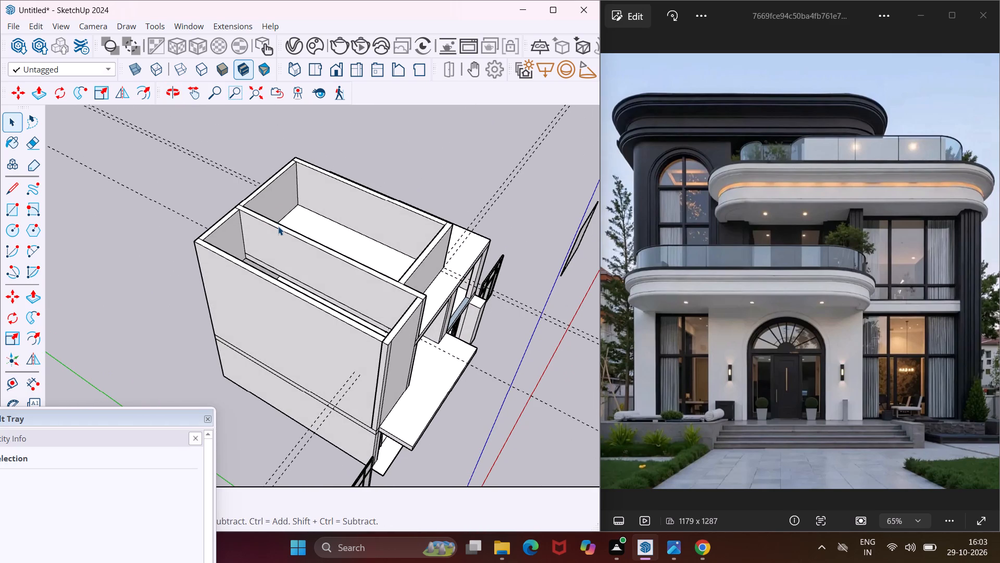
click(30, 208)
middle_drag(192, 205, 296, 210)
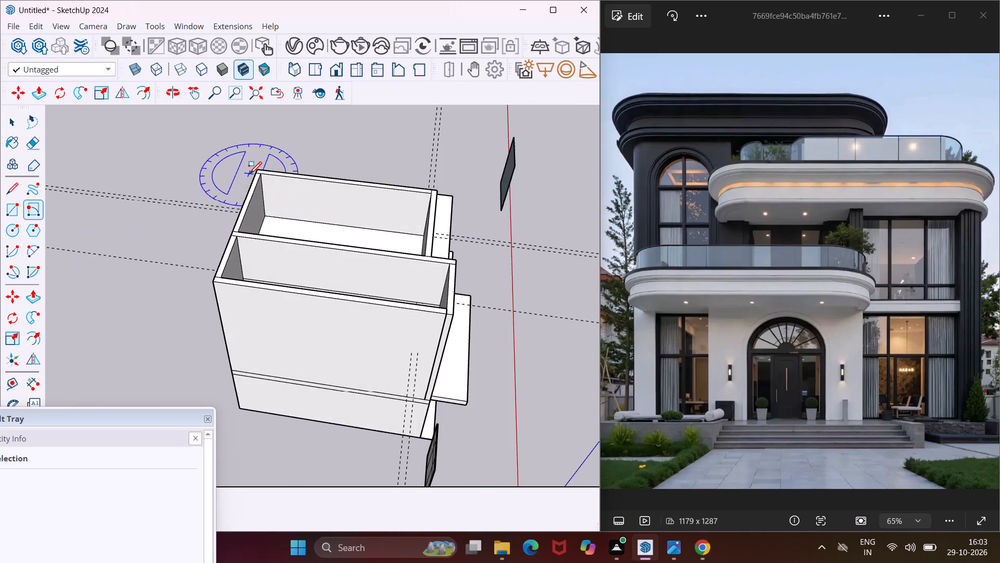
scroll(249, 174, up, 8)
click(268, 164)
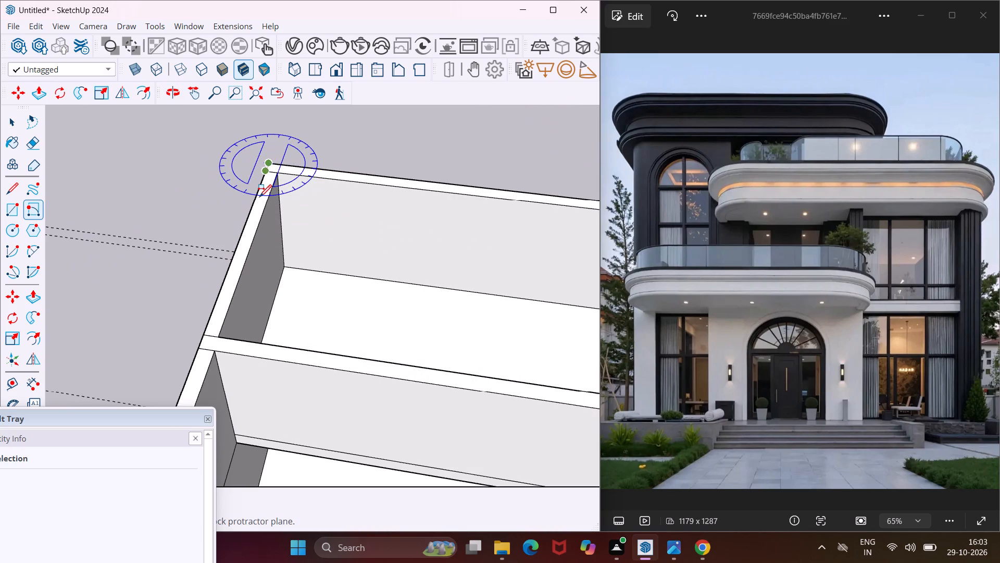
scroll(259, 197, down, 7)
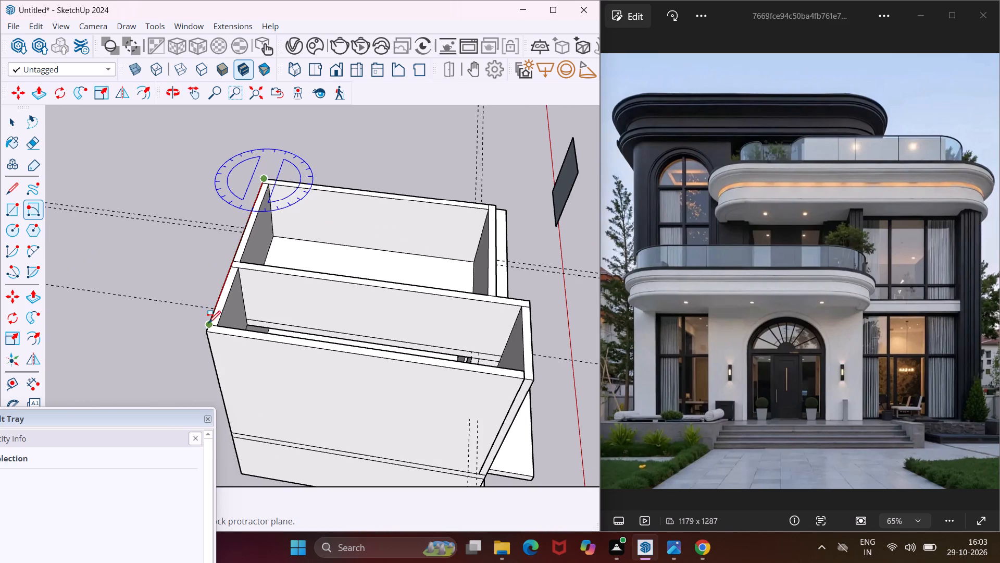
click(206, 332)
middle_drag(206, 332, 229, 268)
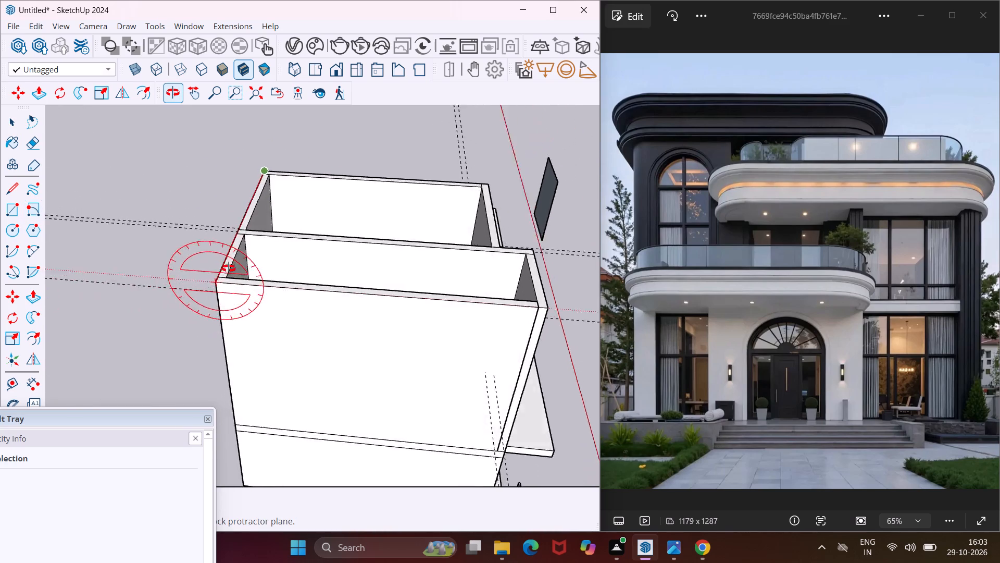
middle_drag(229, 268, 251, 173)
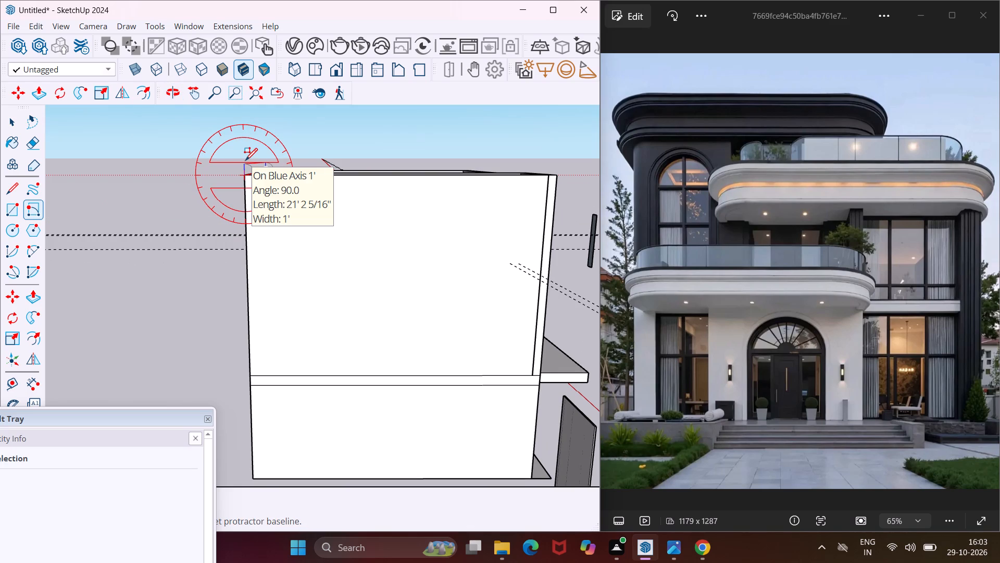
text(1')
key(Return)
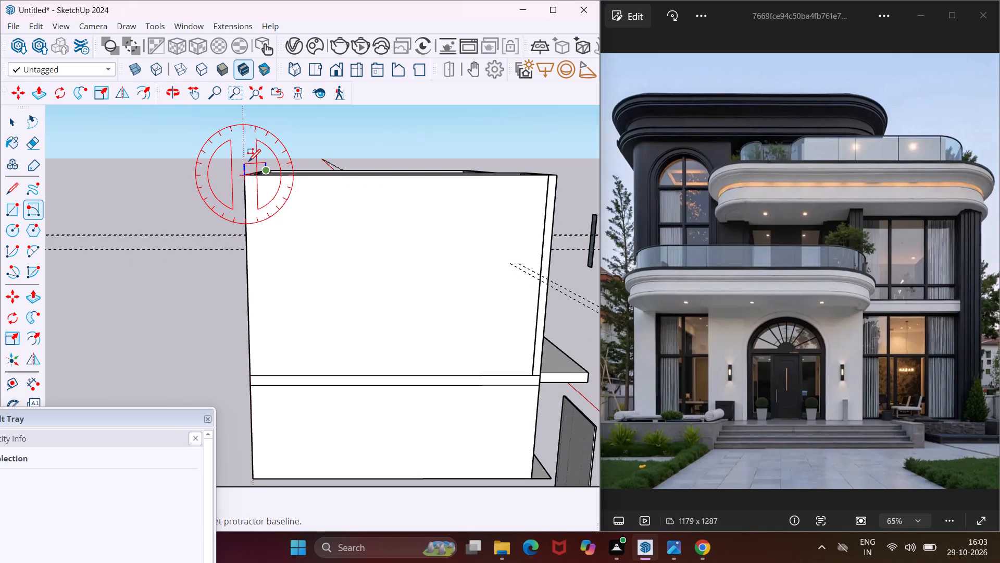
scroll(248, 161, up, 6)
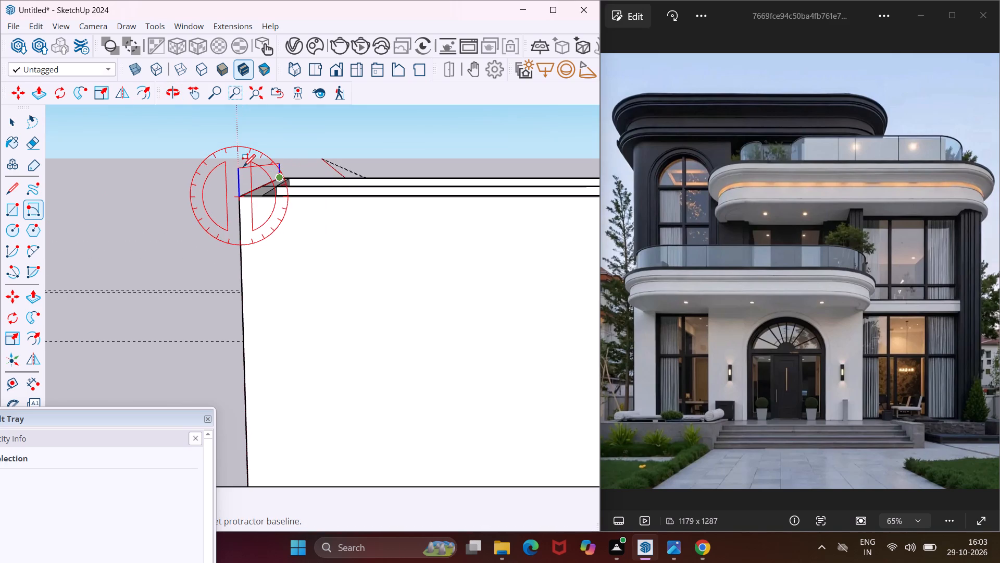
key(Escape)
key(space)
Draw a 1' high vertical rotated rectangle along the full outer rear top edge of the second-floor walls.
middle_drag(243, 178, 284, 278)
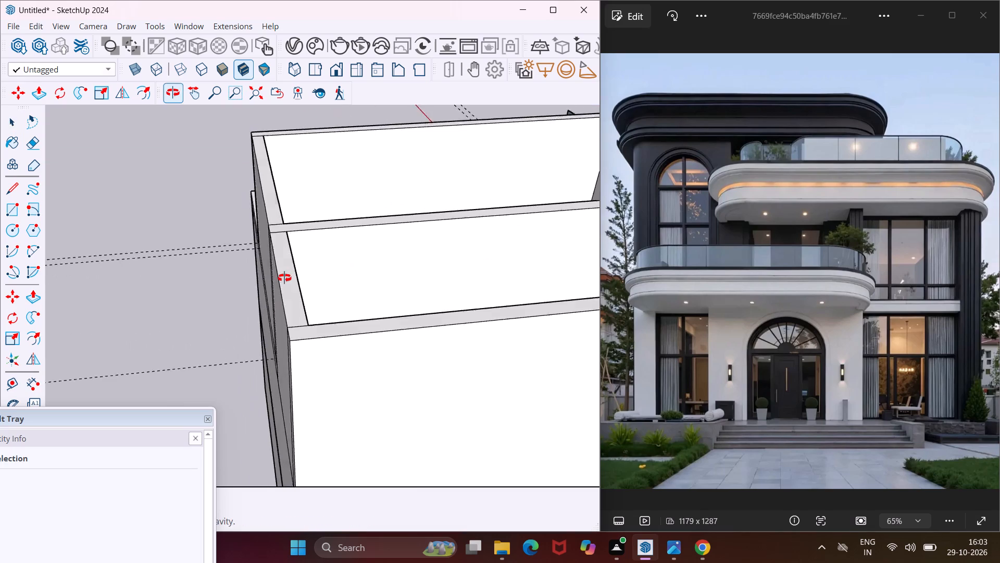
middle_drag(284, 278, 287, 279)
scroll(279, 271, down, 5)
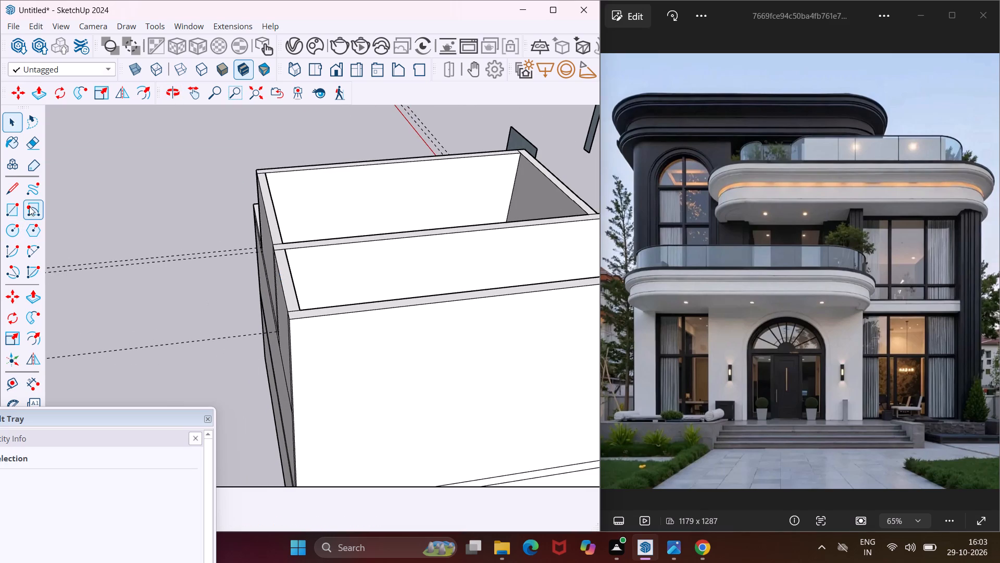
click(29, 206)
scroll(227, 162, up, 3)
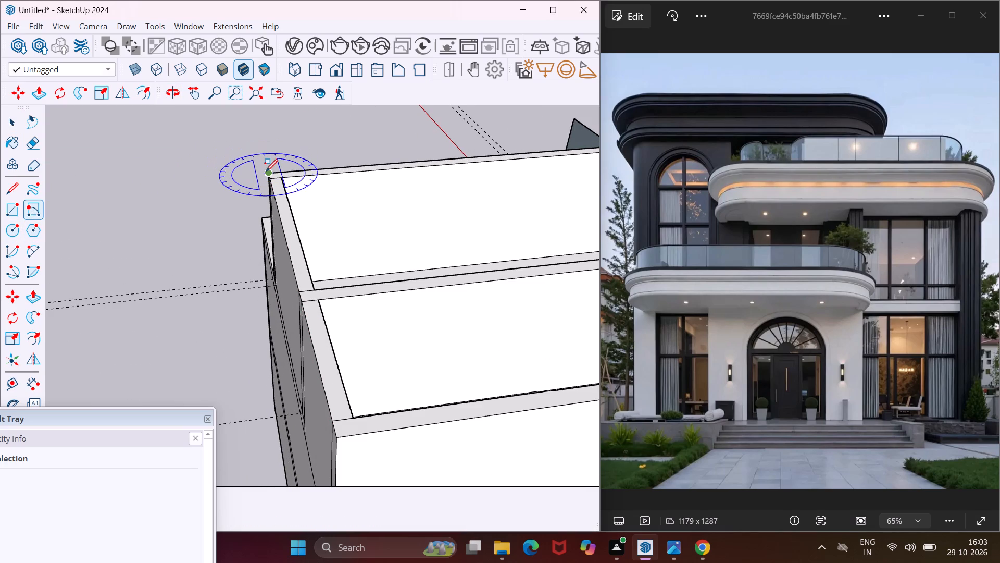
click(269, 172)
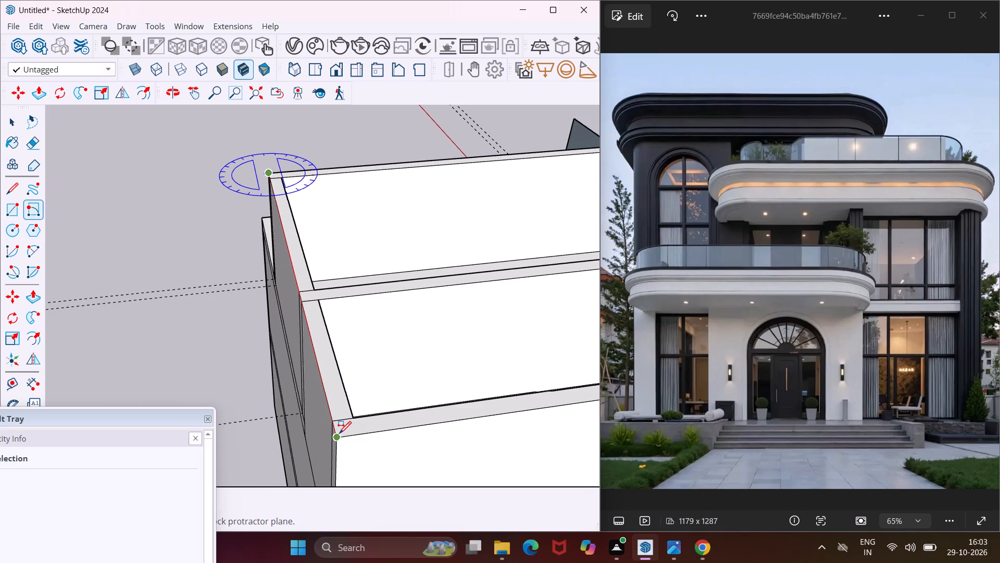
click(339, 436)
middle_drag(342, 436, 310, 374)
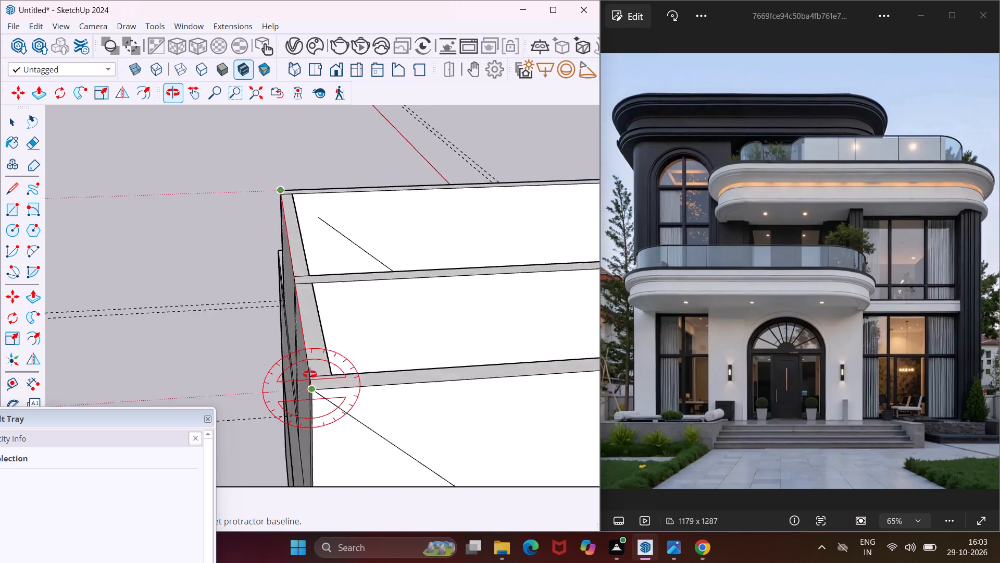
middle_drag(310, 374, 289, 281)
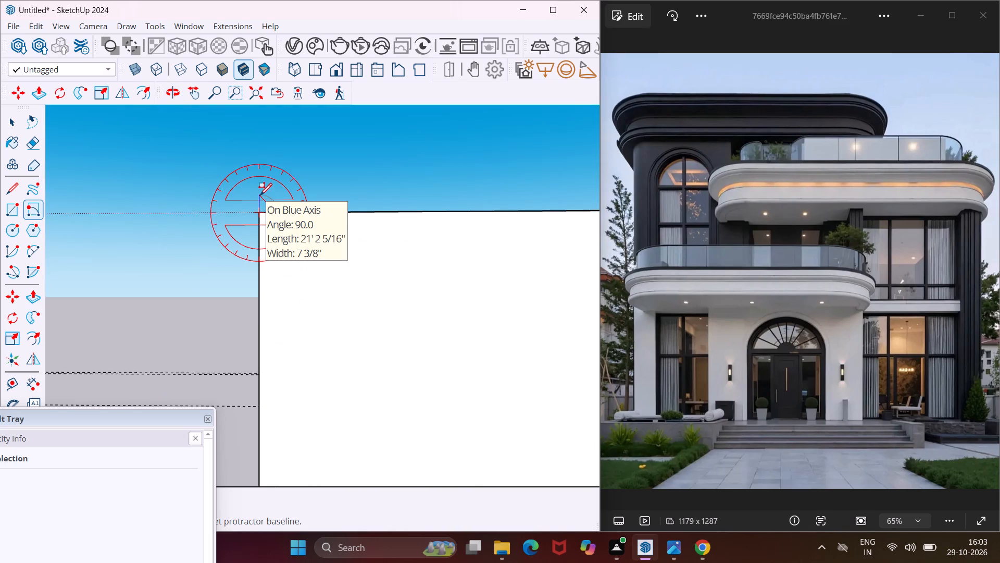
text(1')
key(Return)
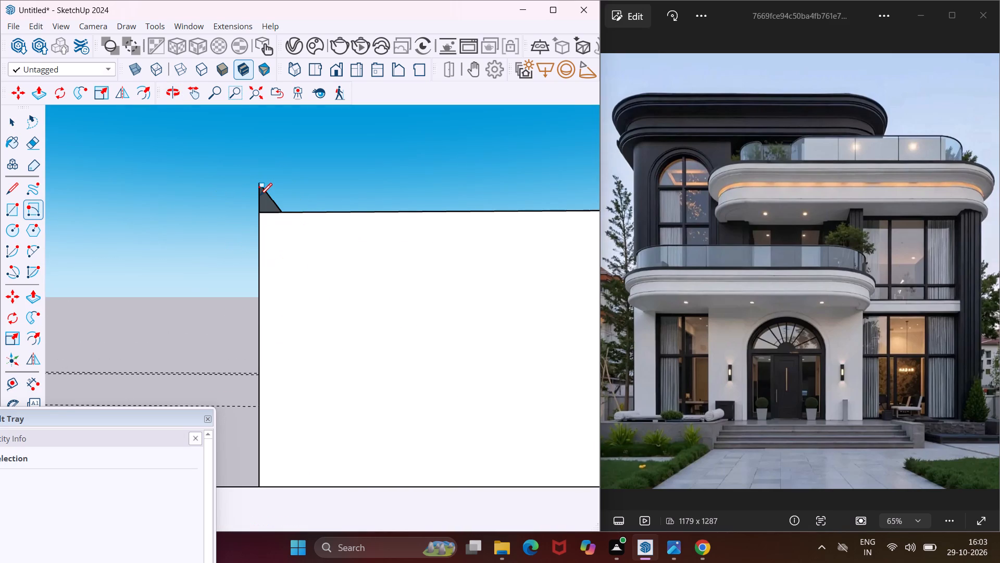
key(Escape)
key(space)
Push/Pull the 1' high rectangle forward across the wall tops to the left bay's front face, forming the second-floor roof slab.
scroll(259, 195, up, 1)
middle_drag(259, 195, 245, 282)
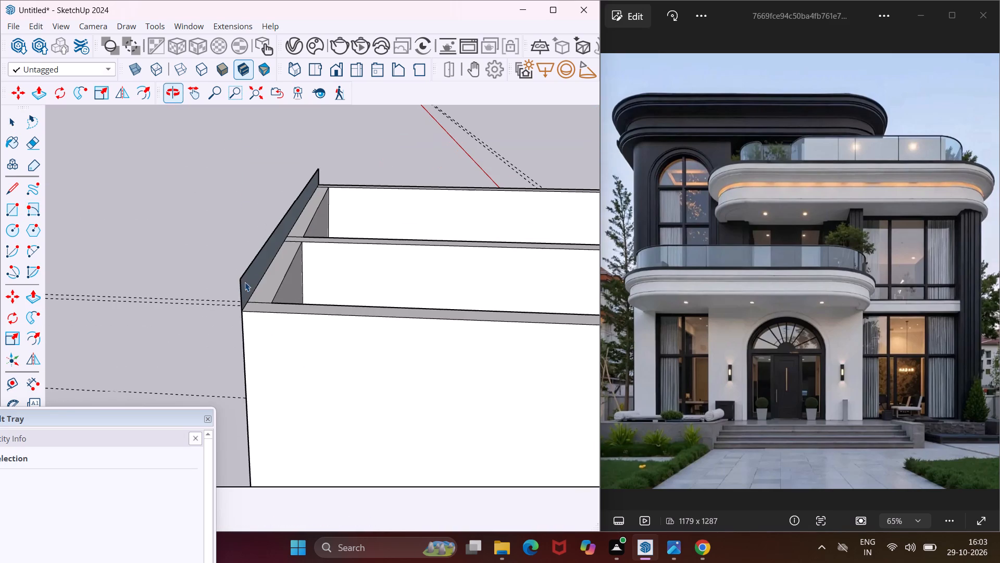
scroll(251, 276, up, 6)
click(247, 290)
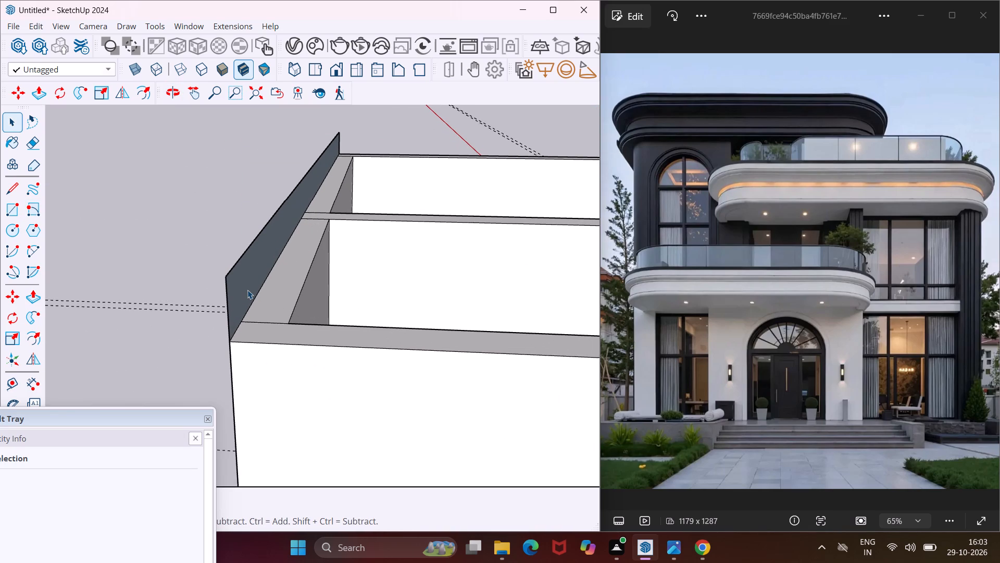
key(p)
click(247, 290)
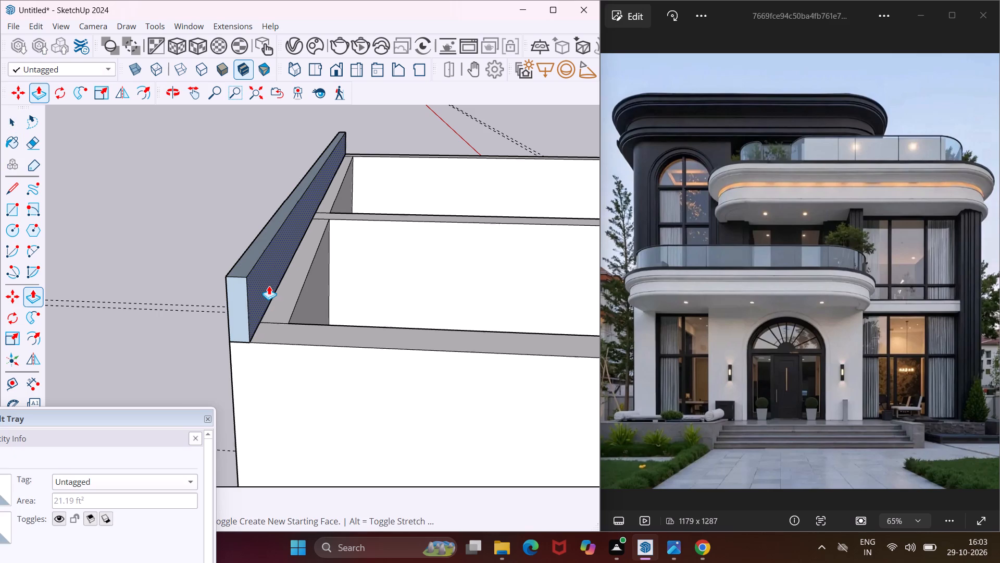
scroll(273, 292, down, 20)
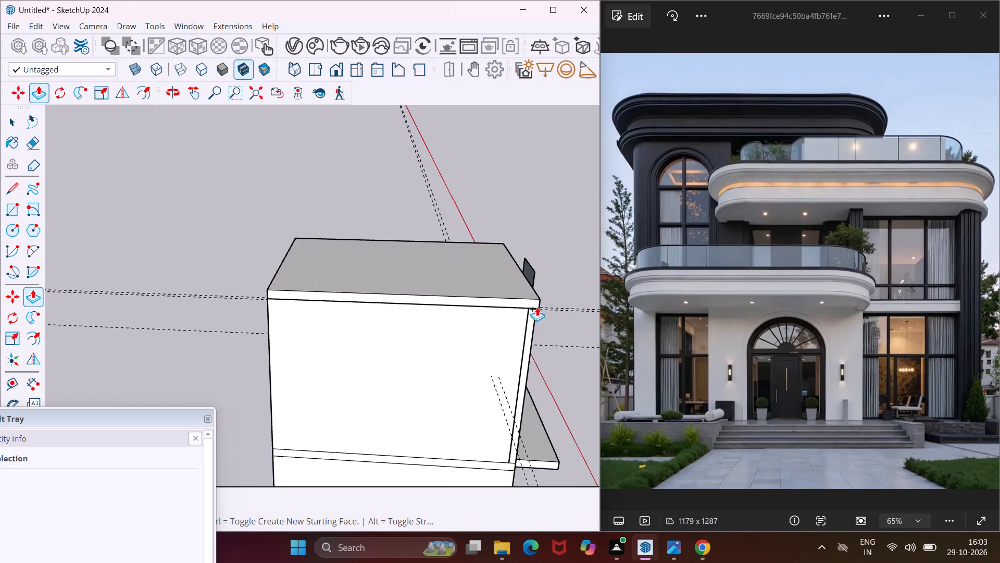
click(537, 315)
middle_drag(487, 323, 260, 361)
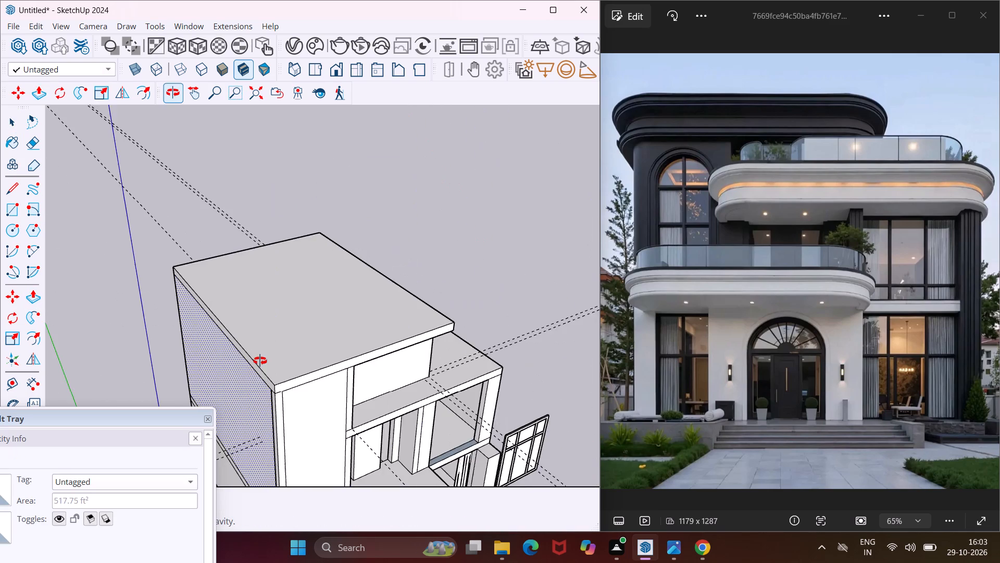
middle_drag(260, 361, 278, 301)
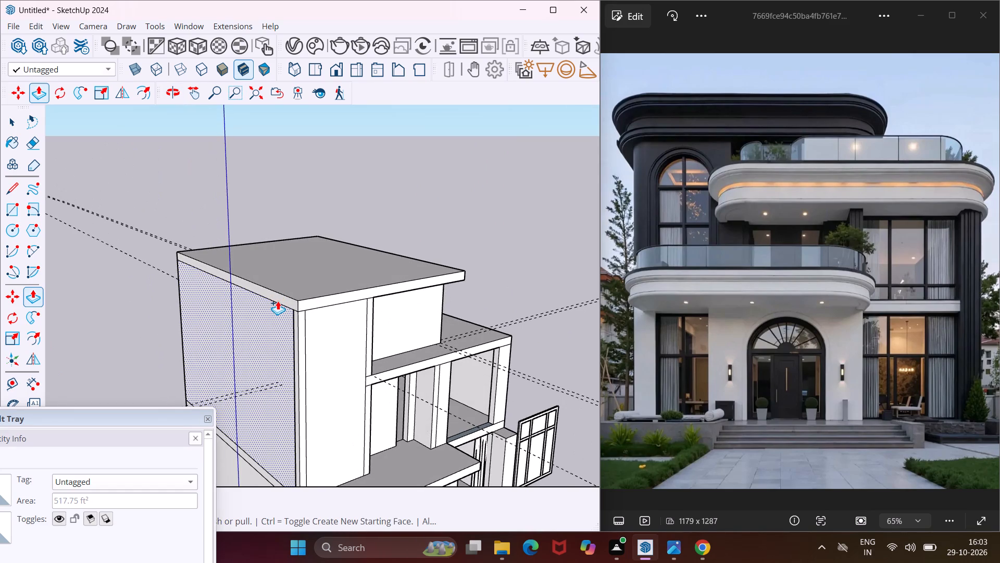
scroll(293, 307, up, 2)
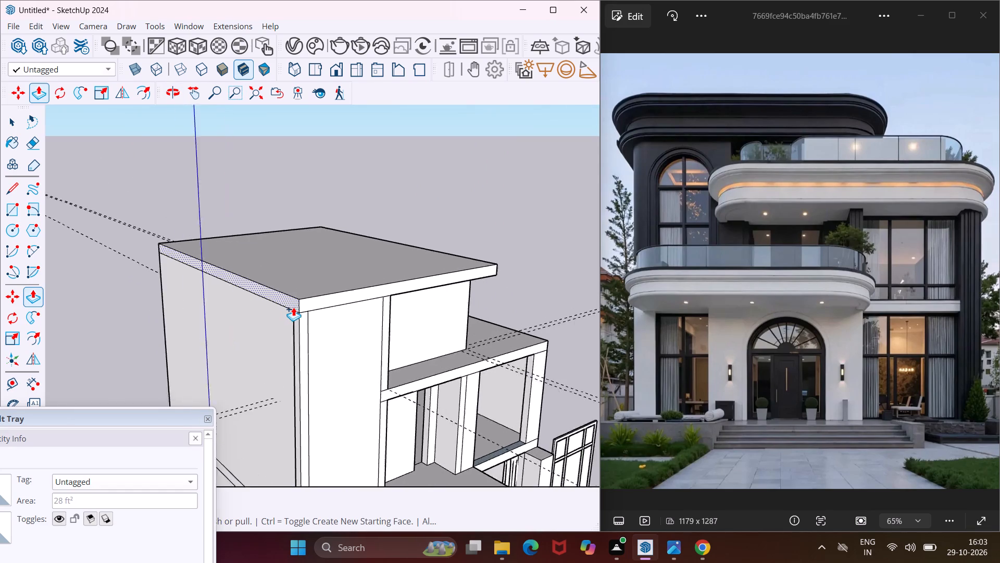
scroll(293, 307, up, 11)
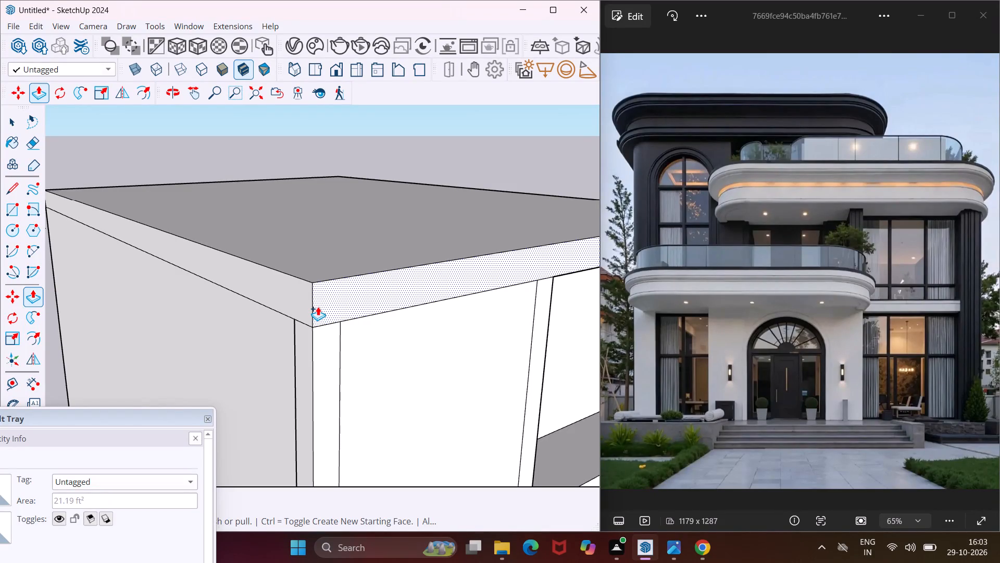
Push/Pull the front face of the top roof slab outward by 2'.
click(318, 305)
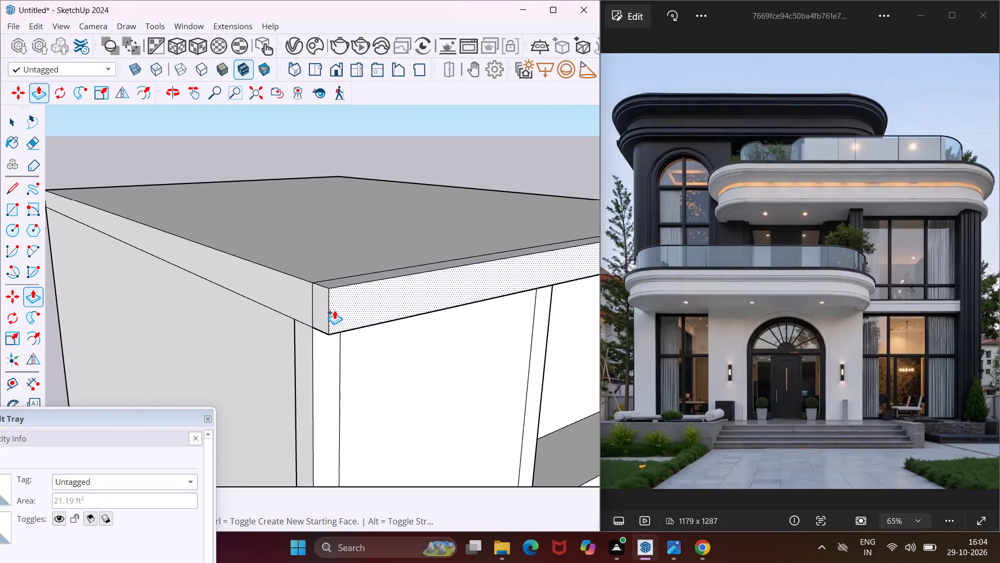
text(2')
key(Return)
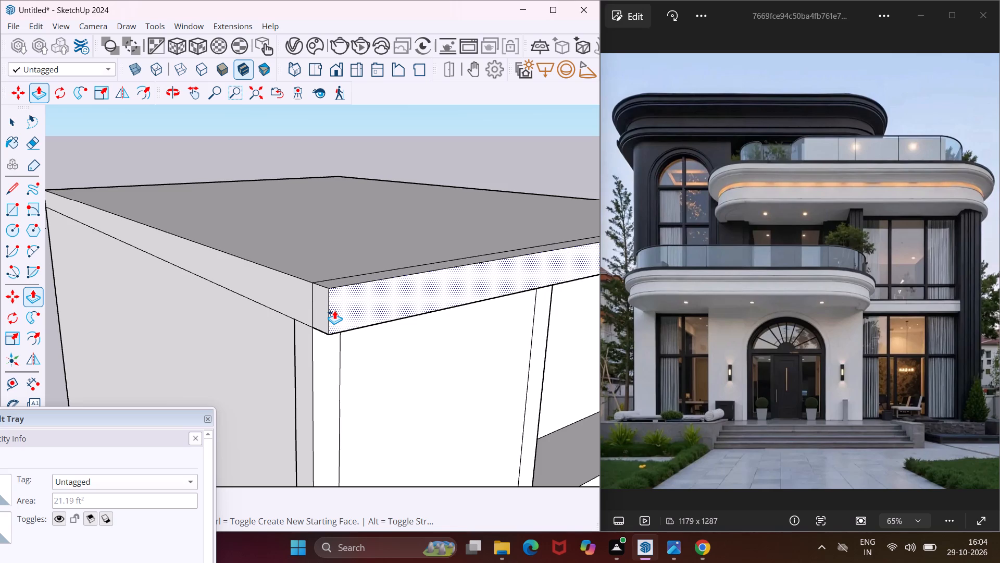
Extend the left and right ends of the top roof slab outward by the same 2', including their front corner pieces.
double_click(337, 316)
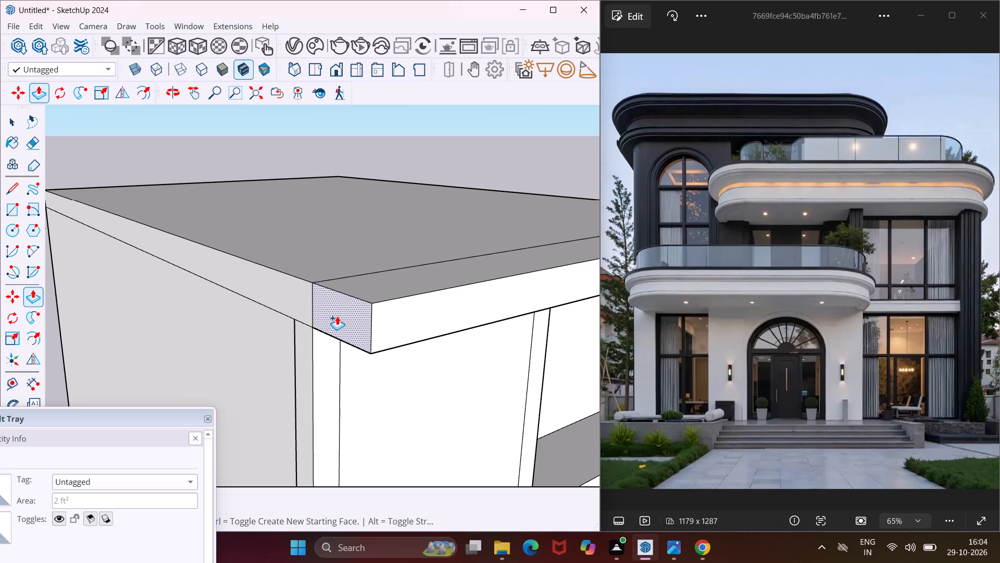
double_click(264, 273)
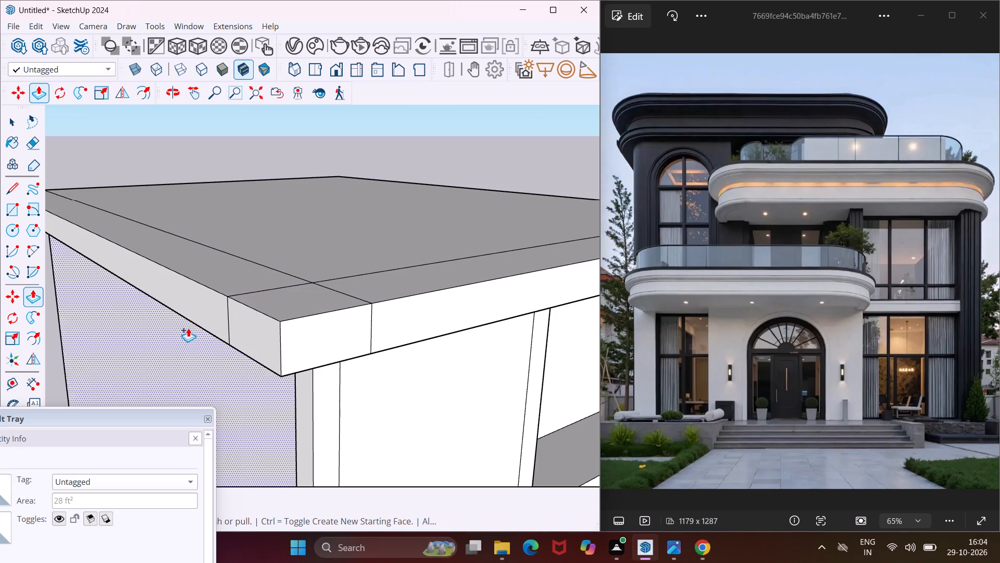
scroll(184, 326, down, 5)
middle_drag(328, 302, 64, 323)
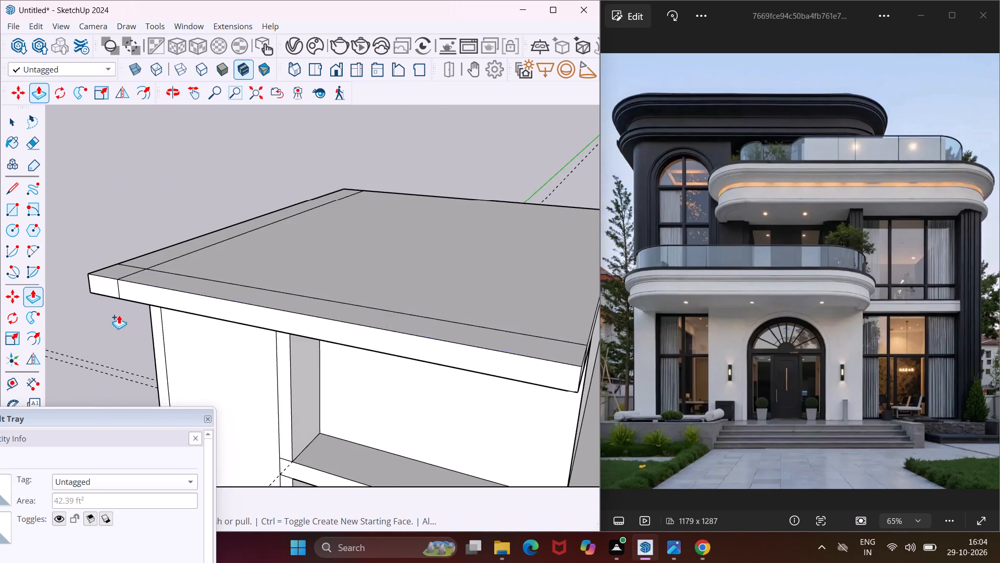
scroll(111, 314, down, 4)
scroll(373, 340, up, 7)
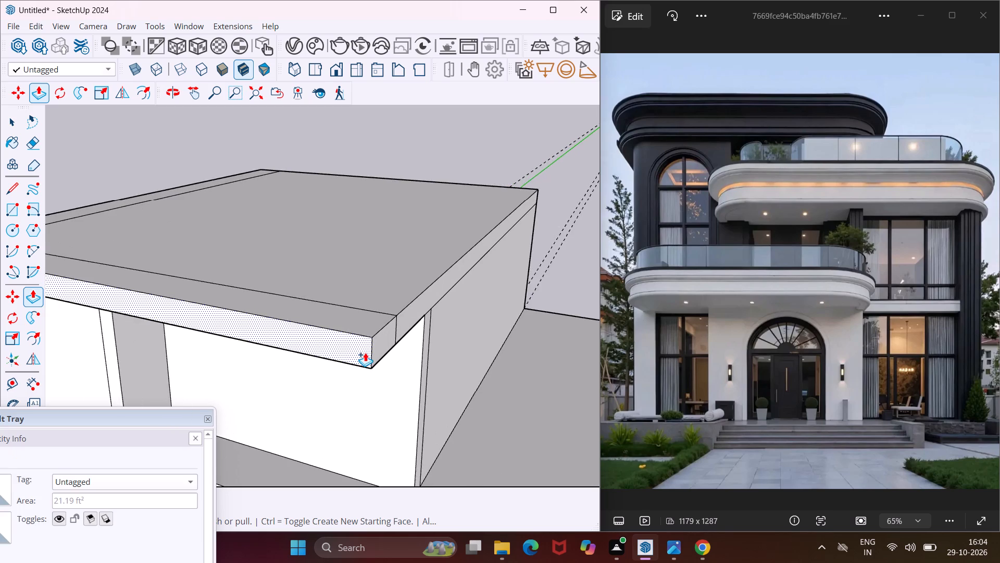
scroll(365, 352, up, 4)
double_click(387, 335)
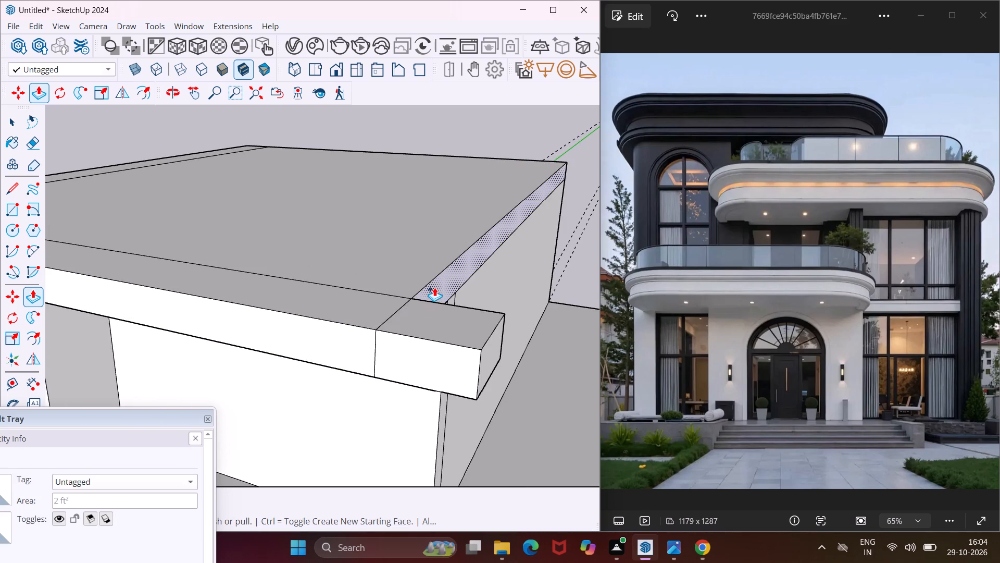
double_click(434, 287)
key(Escape)
key(space)
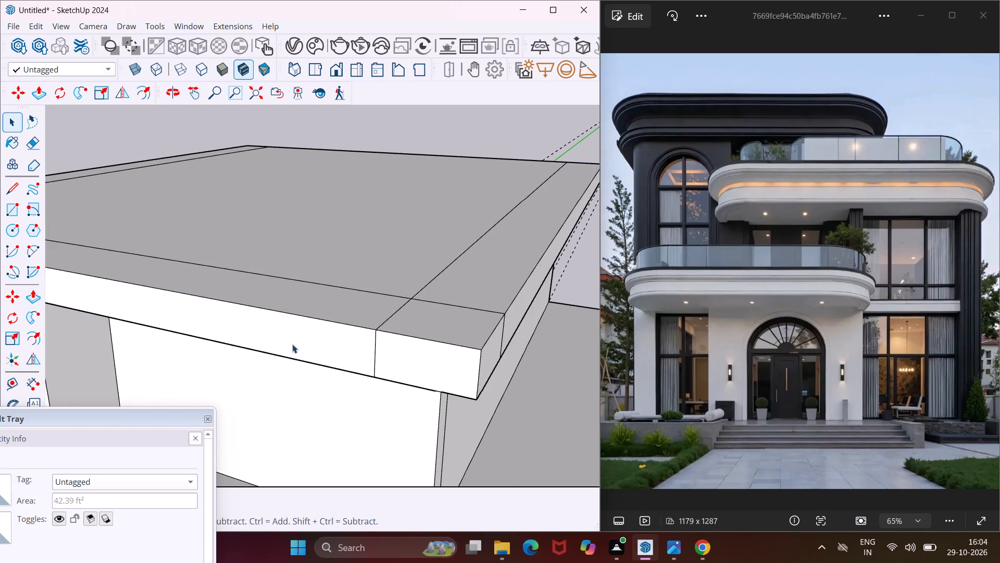
Push/Pull the front face of the lower roof slab beside the left bay forward, flush with the balcony slab below.
scroll(274, 326, down, 4)
middle_drag(295, 339, 482, 342)
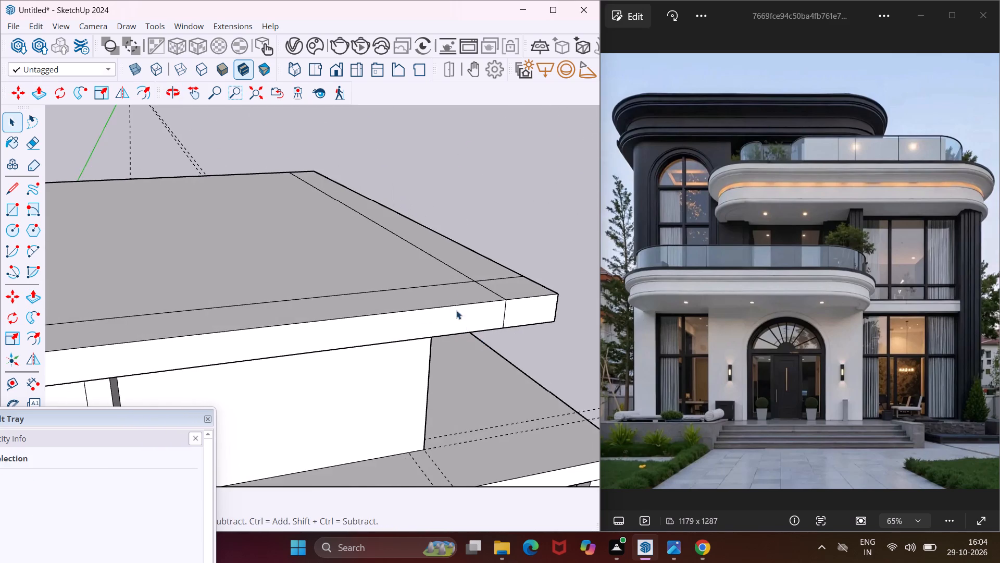
scroll(451, 286, down, 12)
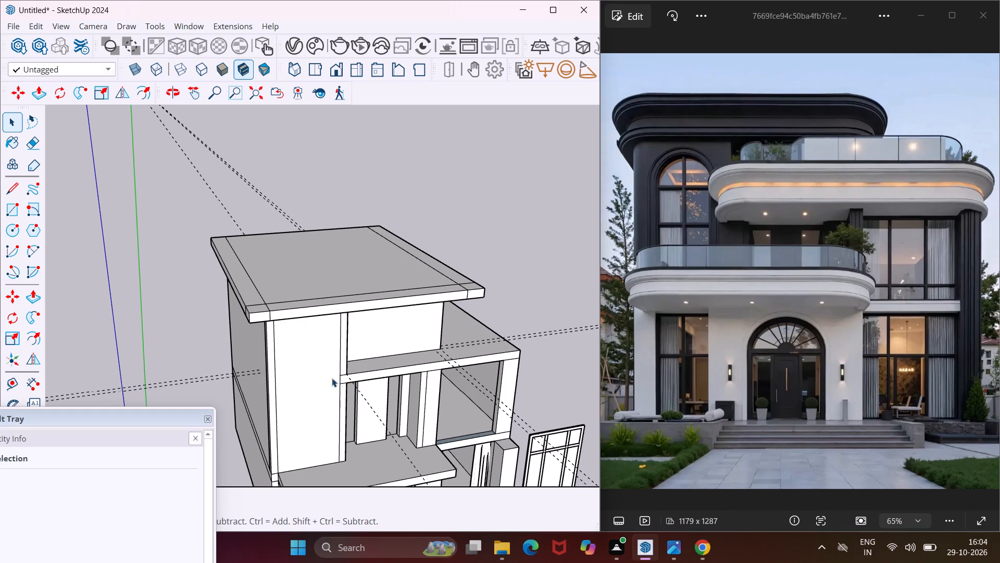
scroll(346, 383, up, 12)
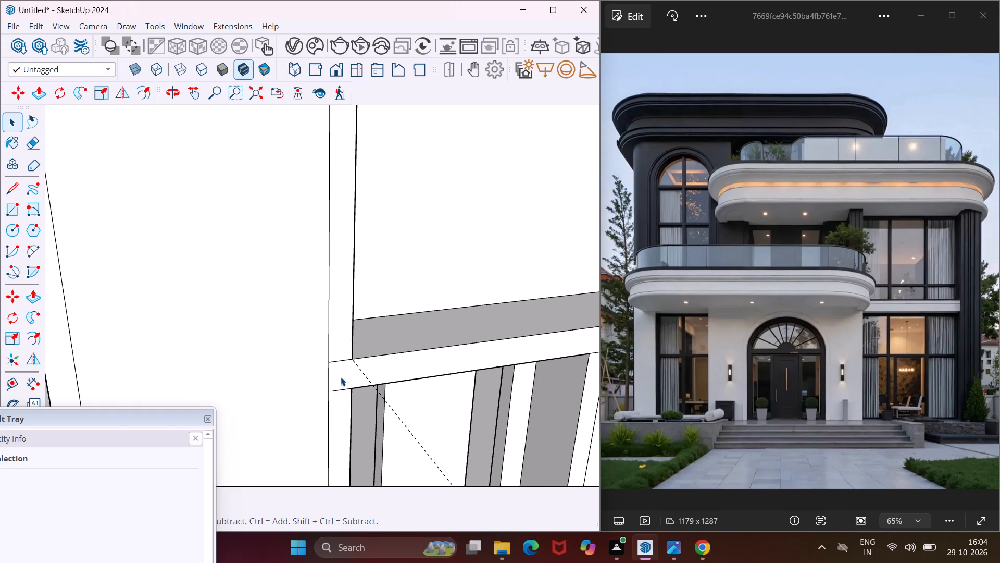
click(341, 377)
key(p)
click(337, 376)
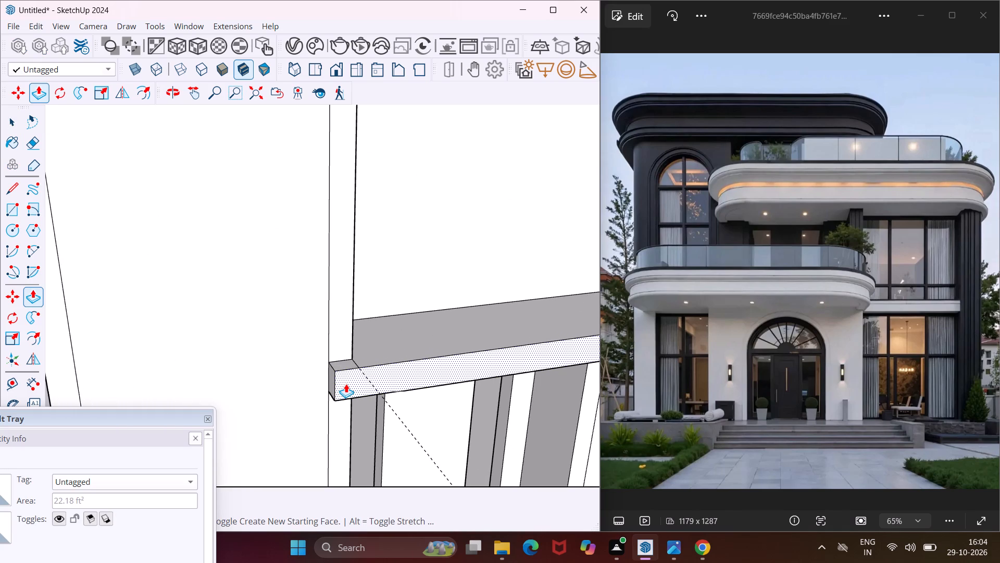
scroll(346, 384, down, 10)
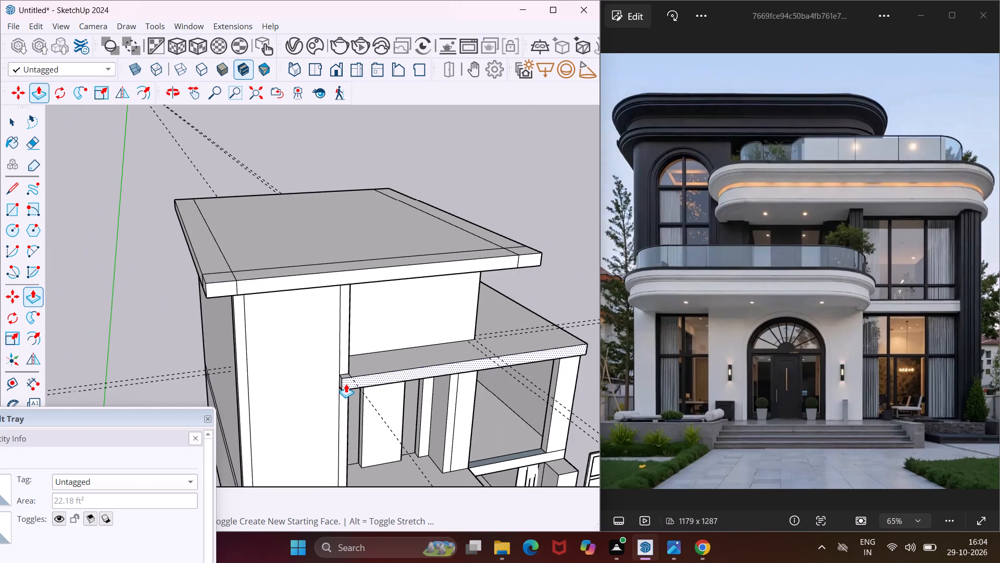
scroll(346, 384, down, 4)
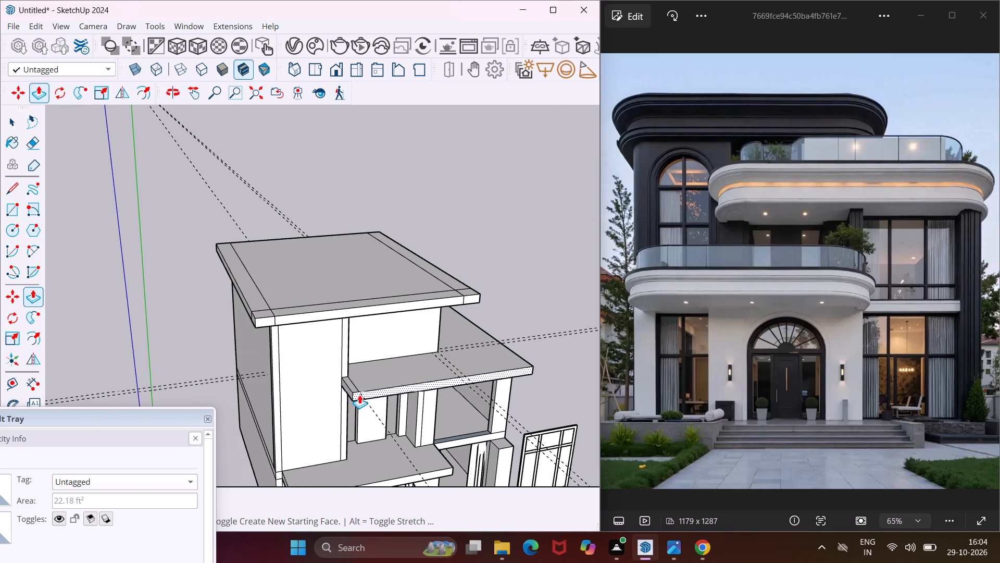
middle_drag(359, 395, 370, 295)
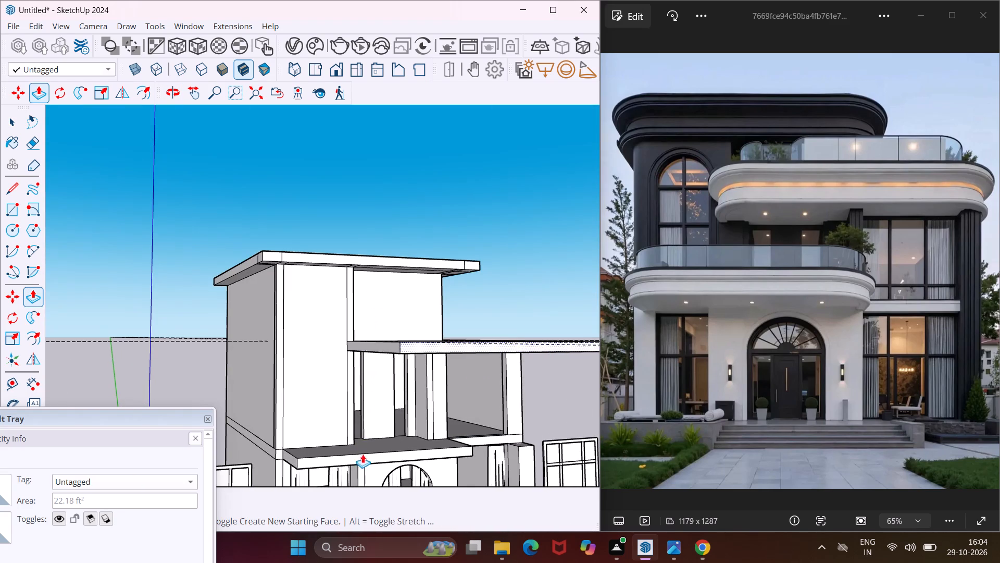
click(361, 461)
middle_drag(353, 452, 392, 512)
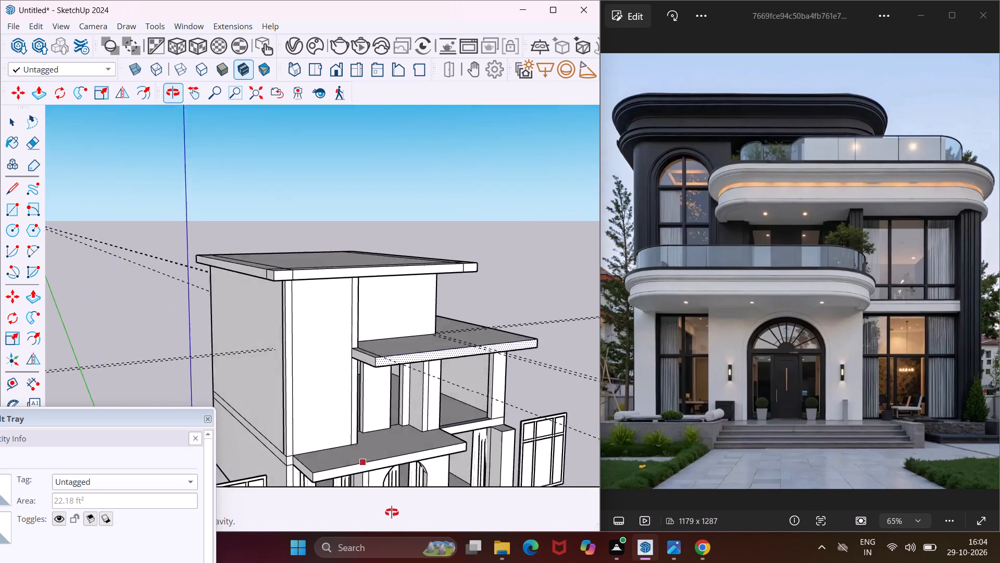
middle_drag(392, 512, 393, 513)
scroll(374, 358, up, 13)
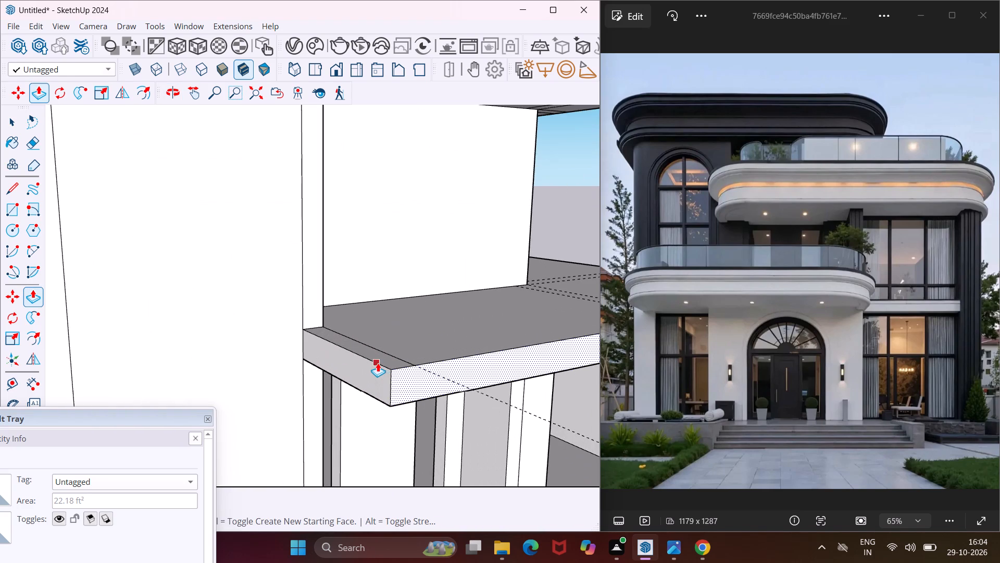
key(Escape)
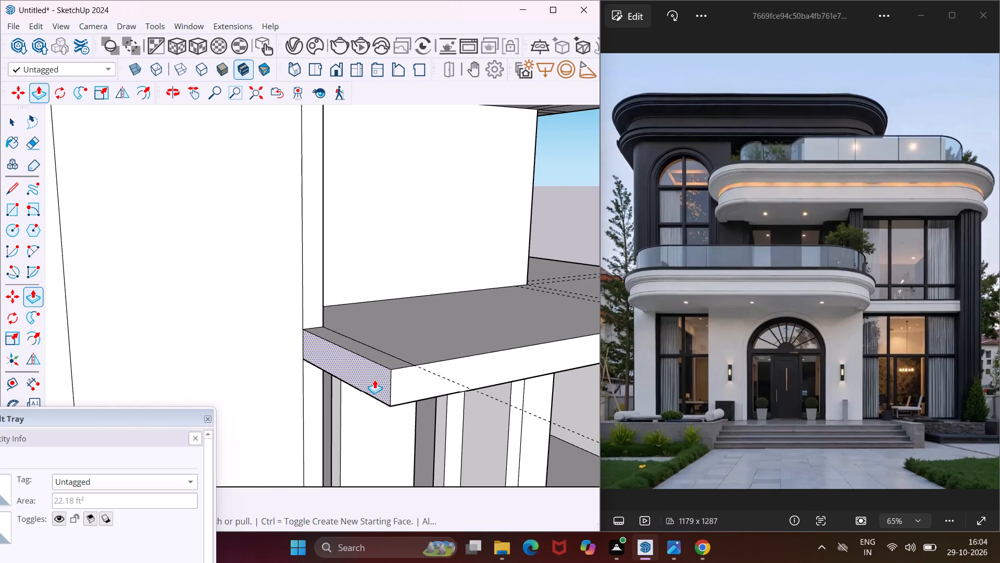
Push/Pull the left end face of the extended lower roof slab slightly outward, past the bay wall's edge.
click(374, 380)
click(367, 382)
scroll(344, 390, down, 5)
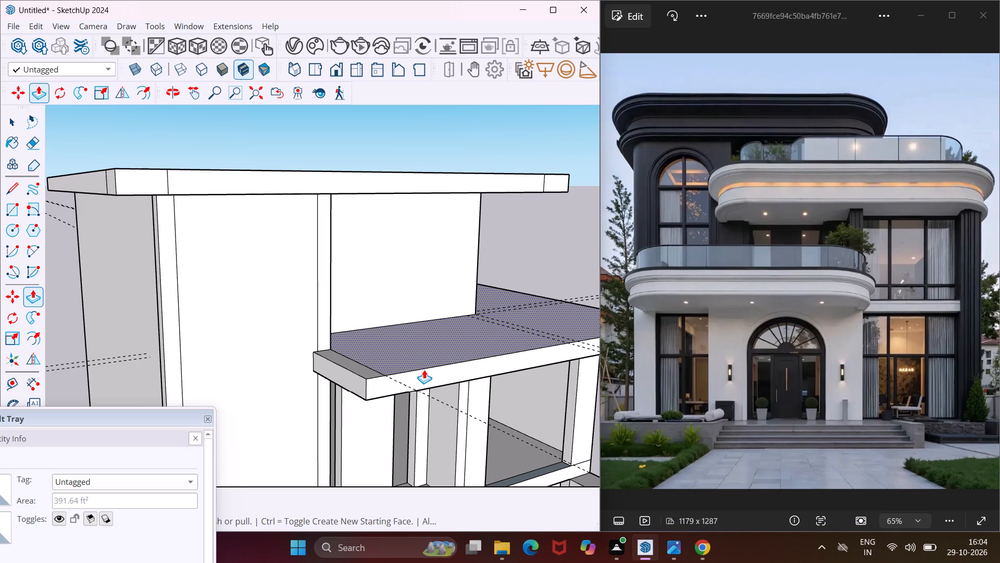
scroll(416, 312, down, 6)
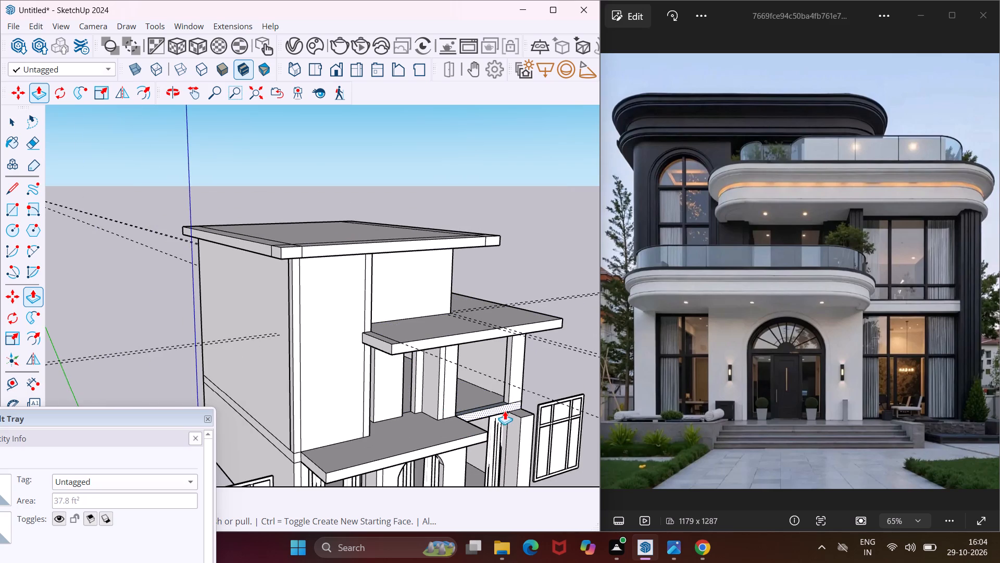
key(Escape)
key(space)
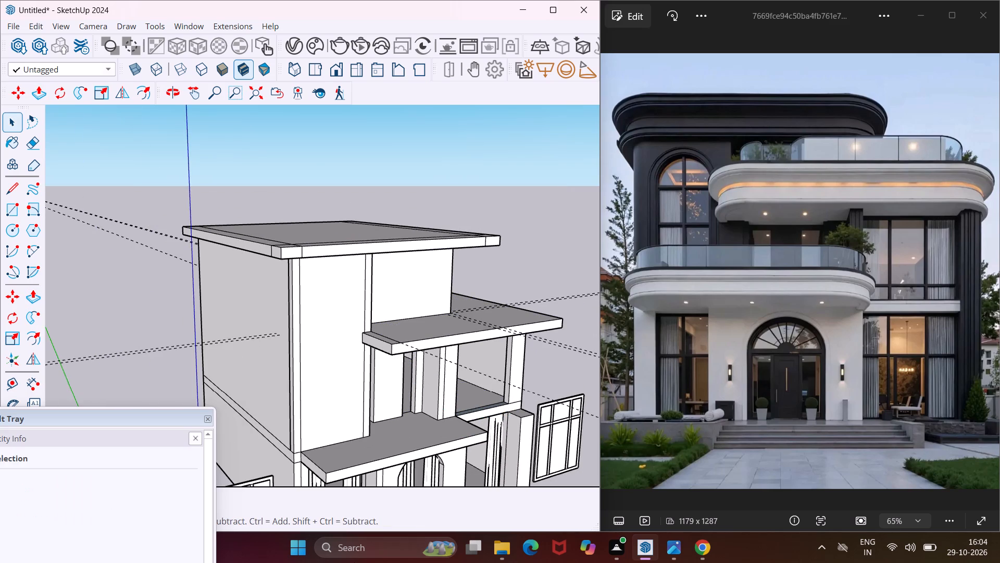
Push/Pull the large inner face on top of the upper roof slab upward to form a raised block within the overhang.
middle_drag(282, 212, 327, 282)
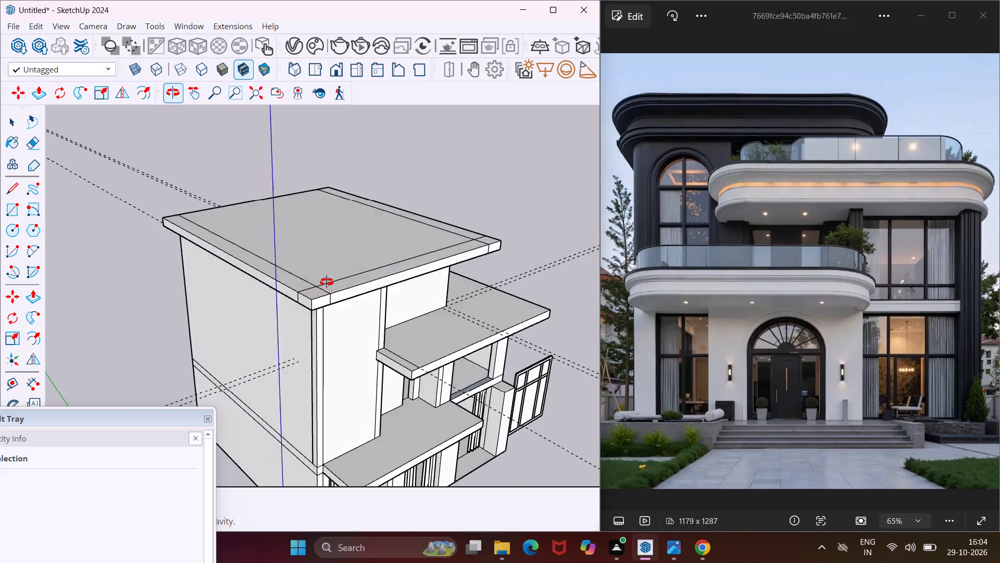
middle_drag(327, 282, 334, 317)
scroll(294, 276, up, 3)
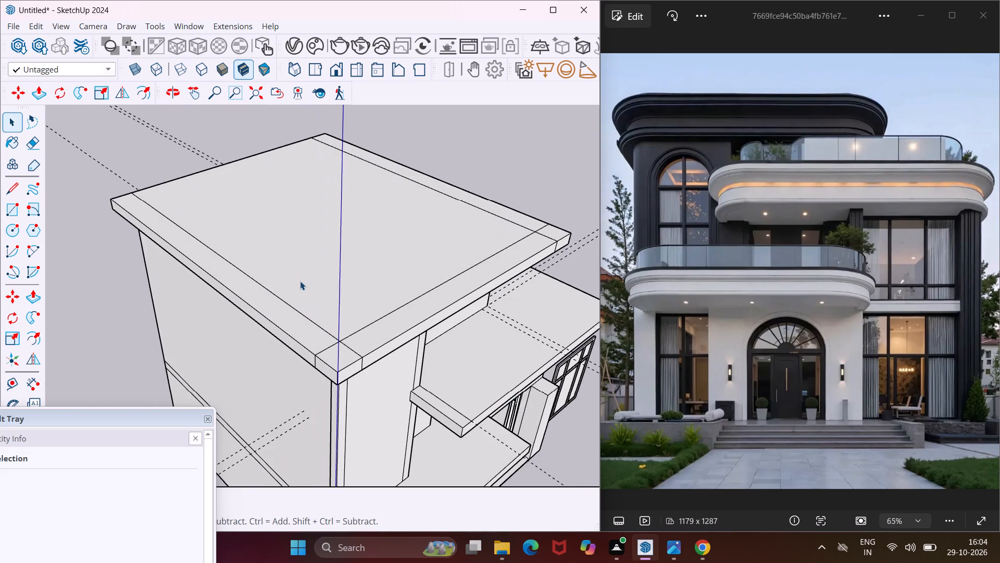
click(300, 281)
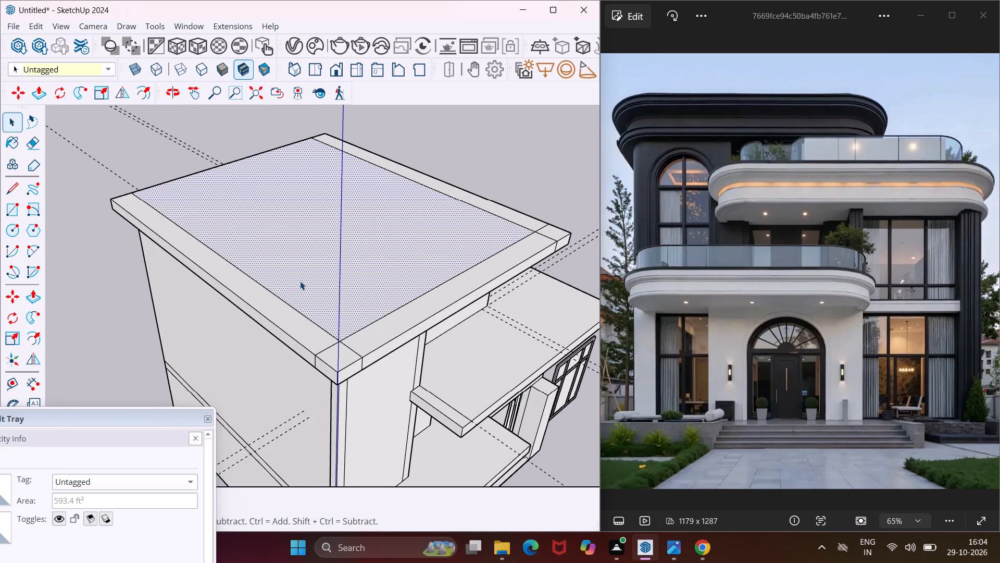
key(p)
click(300, 281)
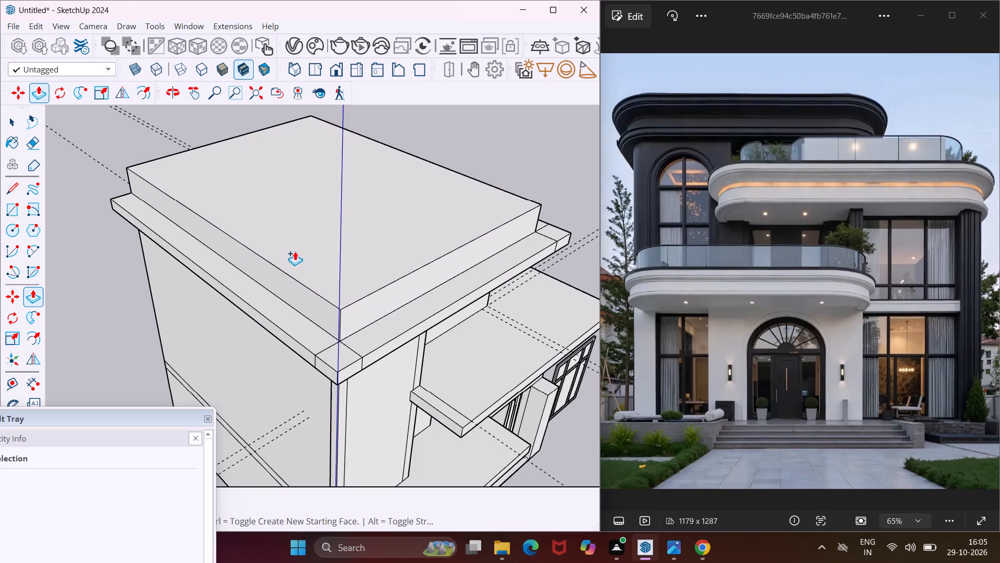
click(294, 247)
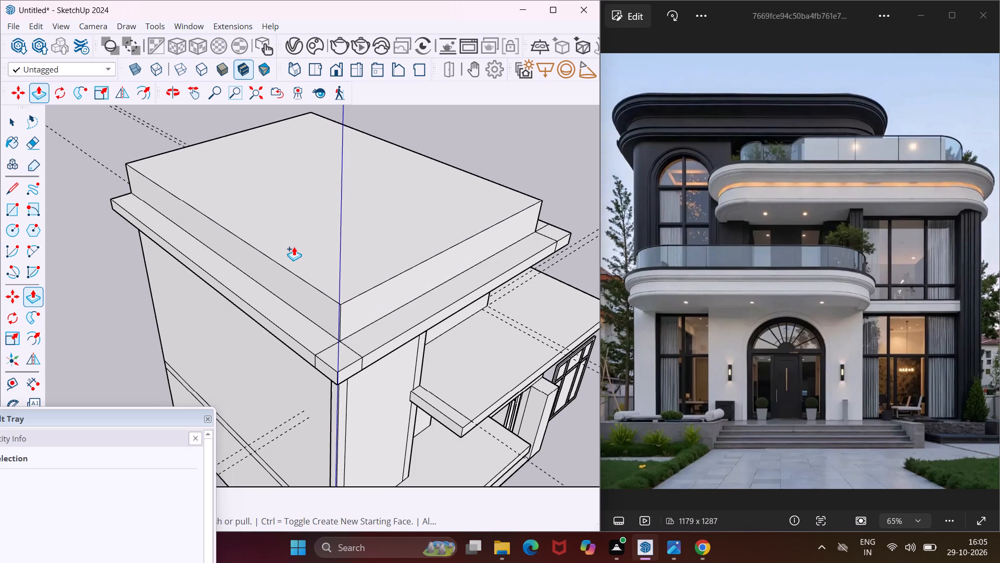
key(Escape)
key(space)
Offset the raised block's top face outline outward to the outer edge of the roof slab below.
scroll(340, 272, up, 1)
middle_drag(340, 272, 241, 225)
scroll(245, 215, up, 4)
click(248, 215)
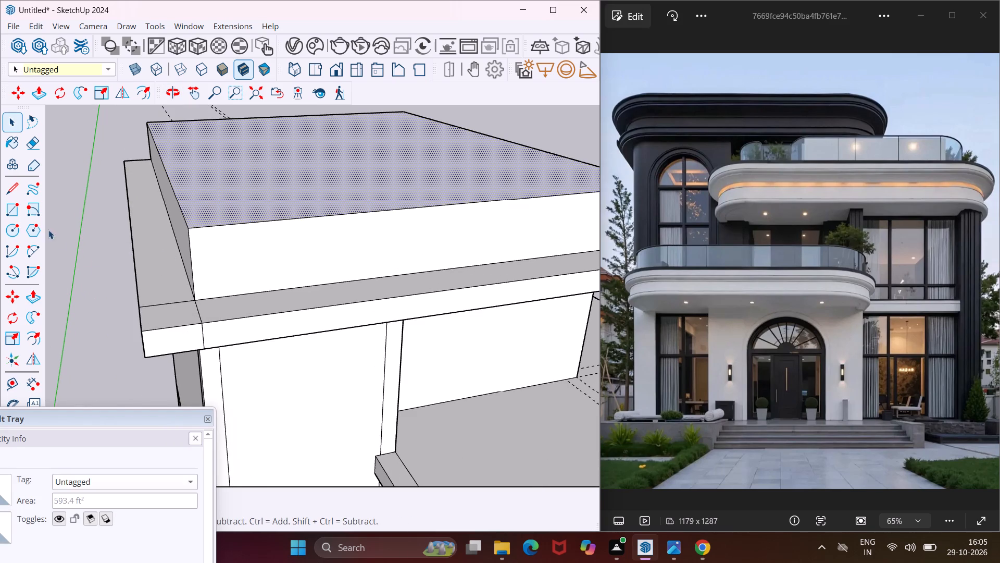
click(37, 335)
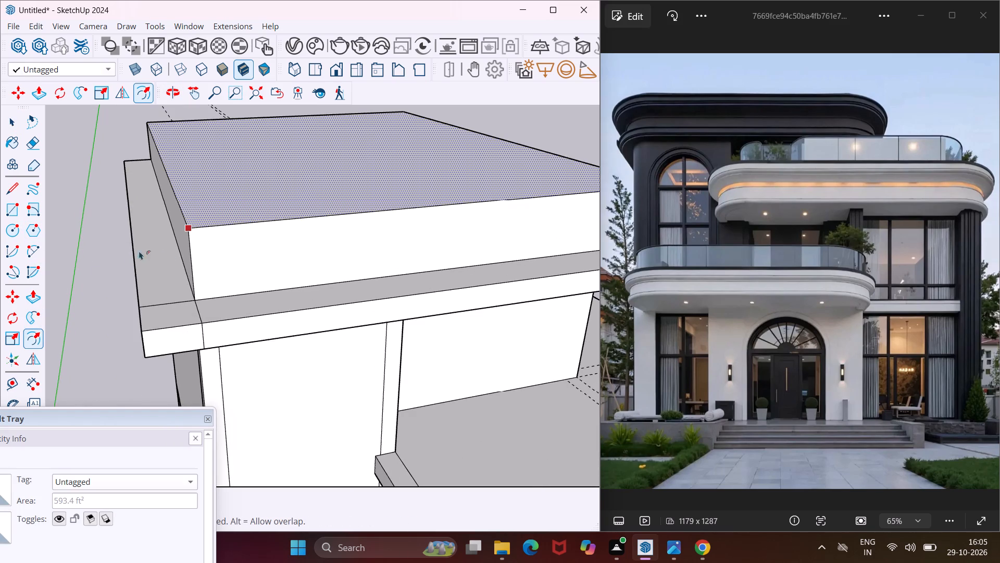
scroll(158, 228, up, 2)
click(170, 216)
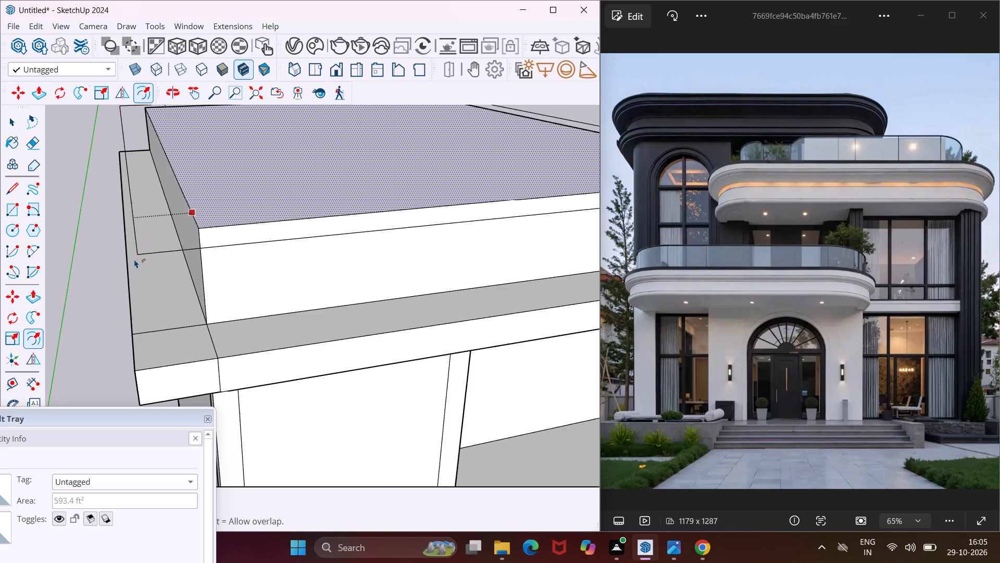
click(131, 305)
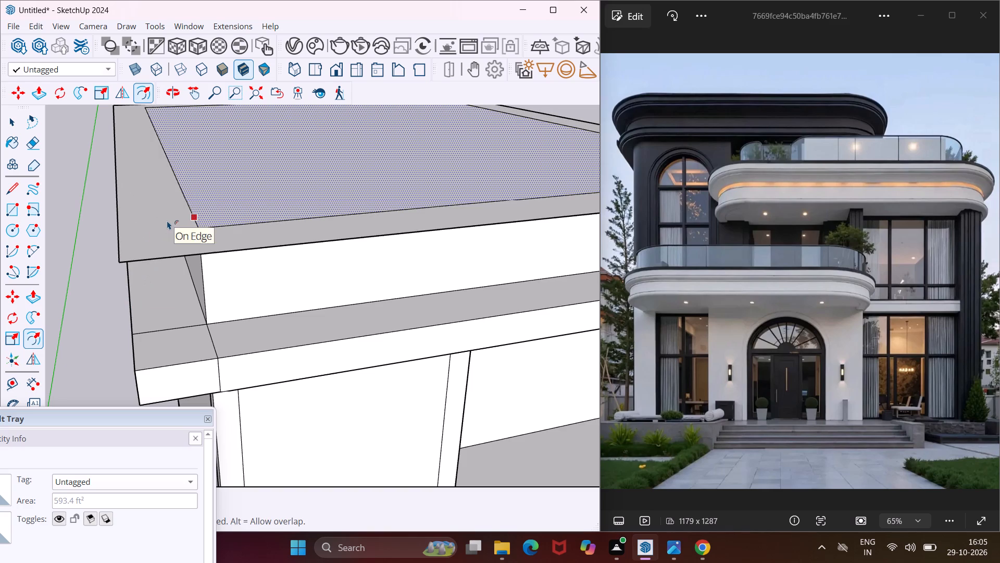
key(Escape)
key(space)
Push/Pull the offset border face on top of the raised block upward to form a parapet band around the roof.
click(167, 221)
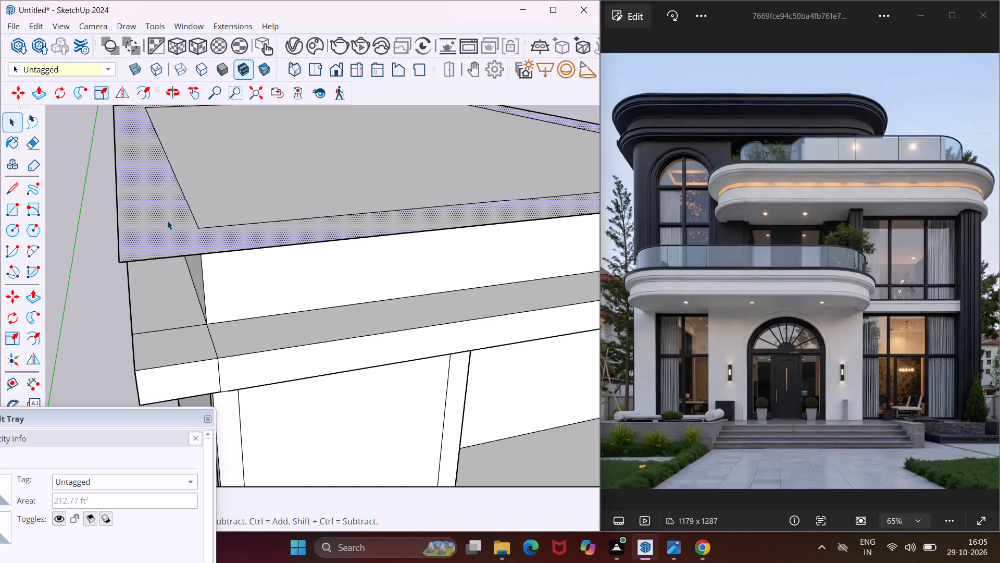
key(Escape)
key(space)
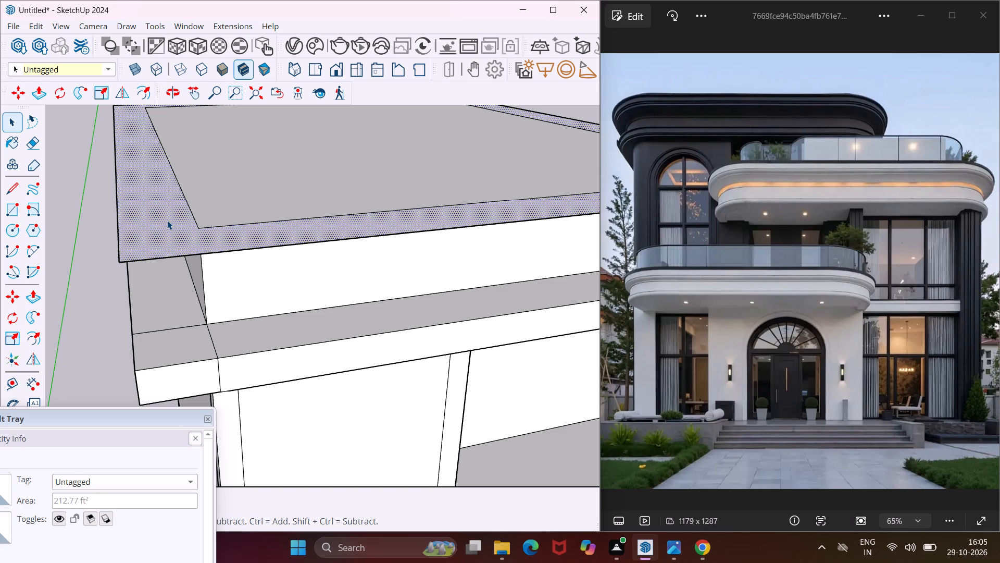
click(167, 221)
key(p)
click(167, 221)
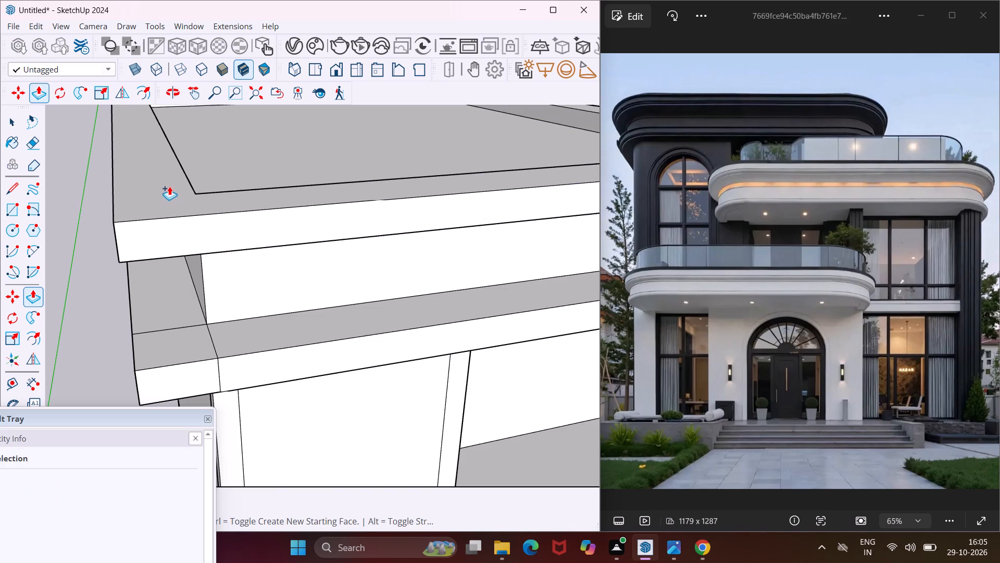
click(160, 161)
middle_drag(171, 167, 173, 170)
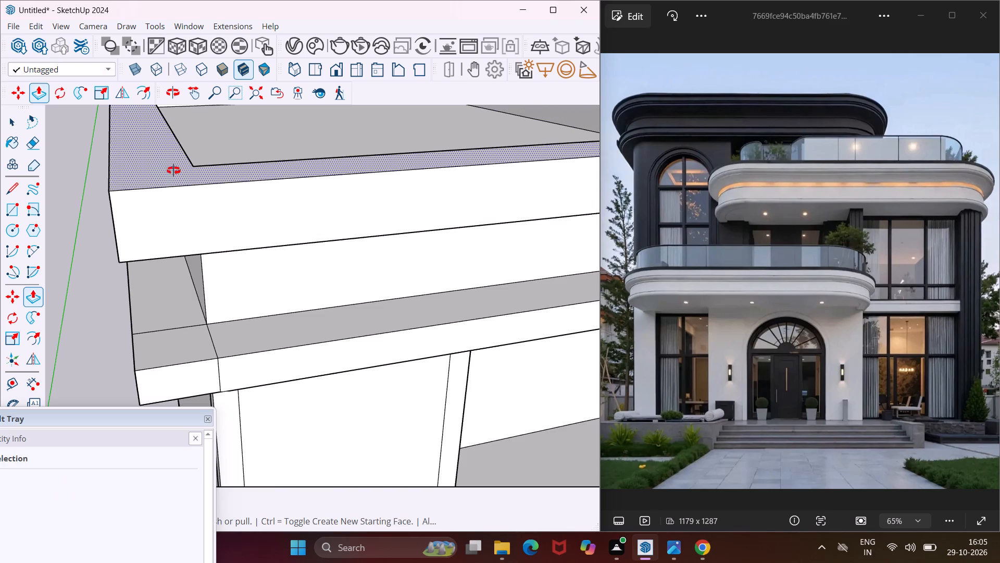
middle_drag(173, 170, 344, 195)
scroll(187, 186, up, 1)
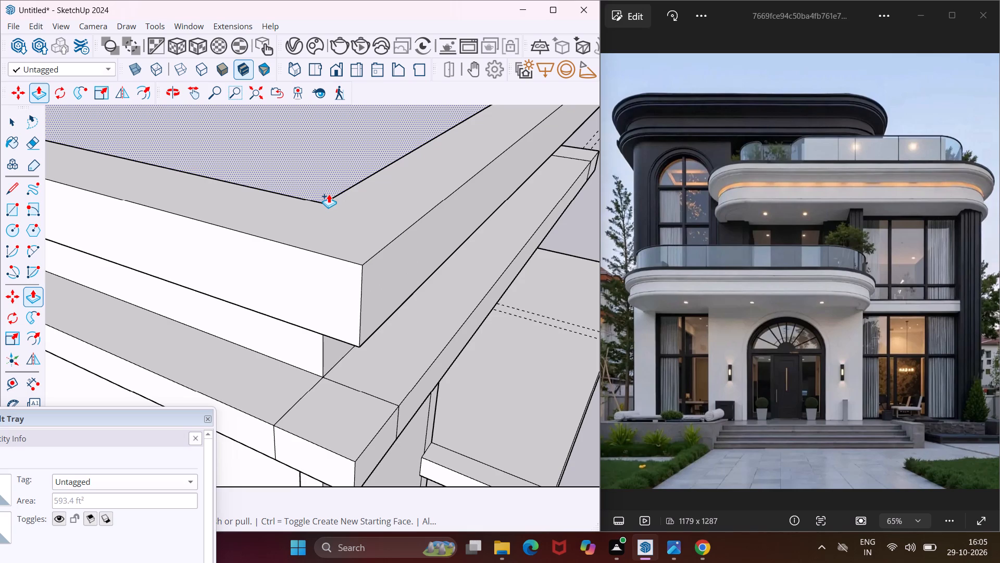
Undo the last parapet raise and Push/Pull the roof's border face upward again to a lower height.
key(ctrl+z)
click(349, 295)
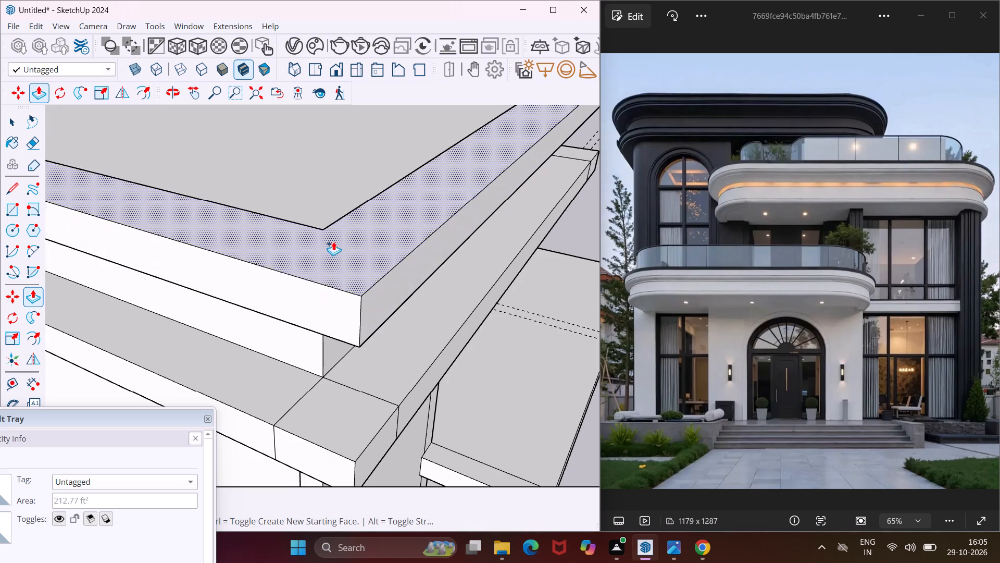
click(332, 217)
Push/Pull the top roof's inner face upward until it is level with the surrounding border.
scroll(313, 171, up, 3)
click(312, 171)
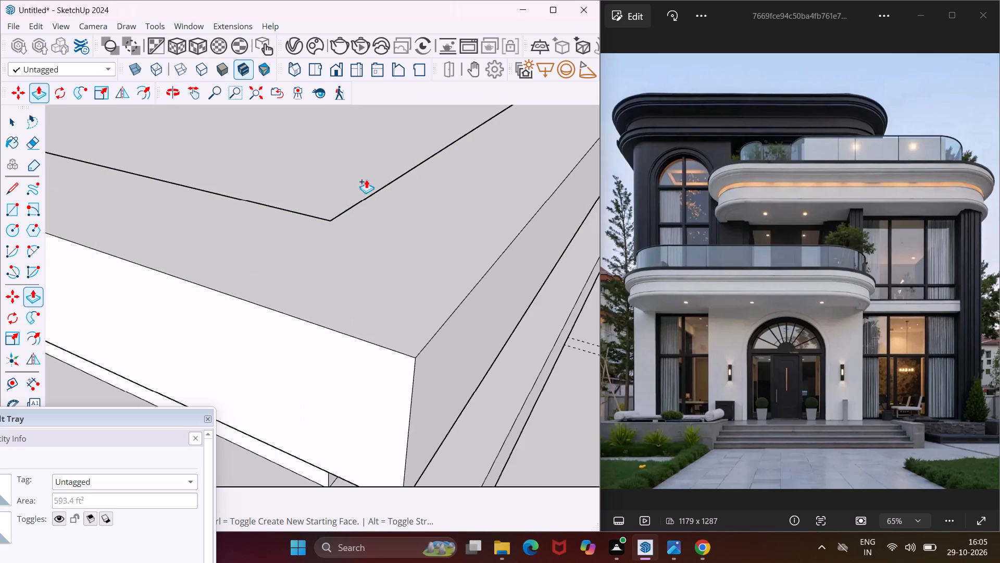
click(414, 193)
key(Escape)
key(space)
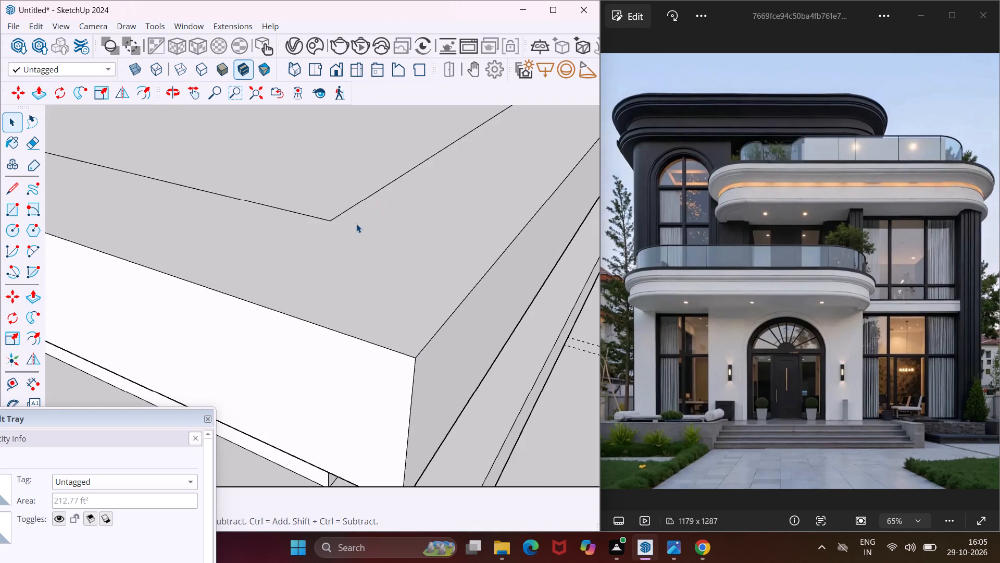
Push/Pull the top face of the protruding outer corner pillar beside the ground-floor window up to the underside of the roof slab above.
scroll(328, 240, down, 10)
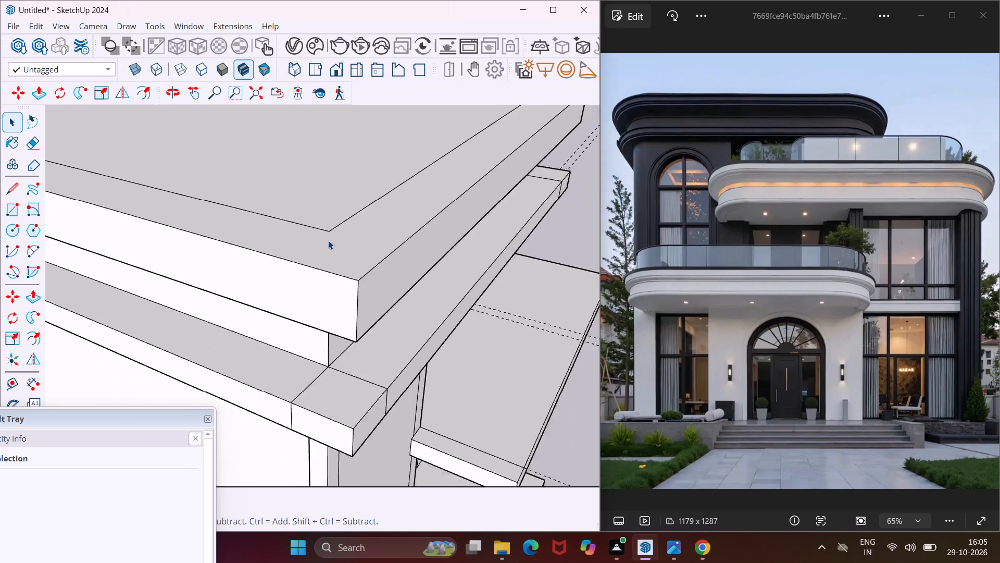
scroll(328, 240, down, 14)
middle_drag(351, 248, 242, 224)
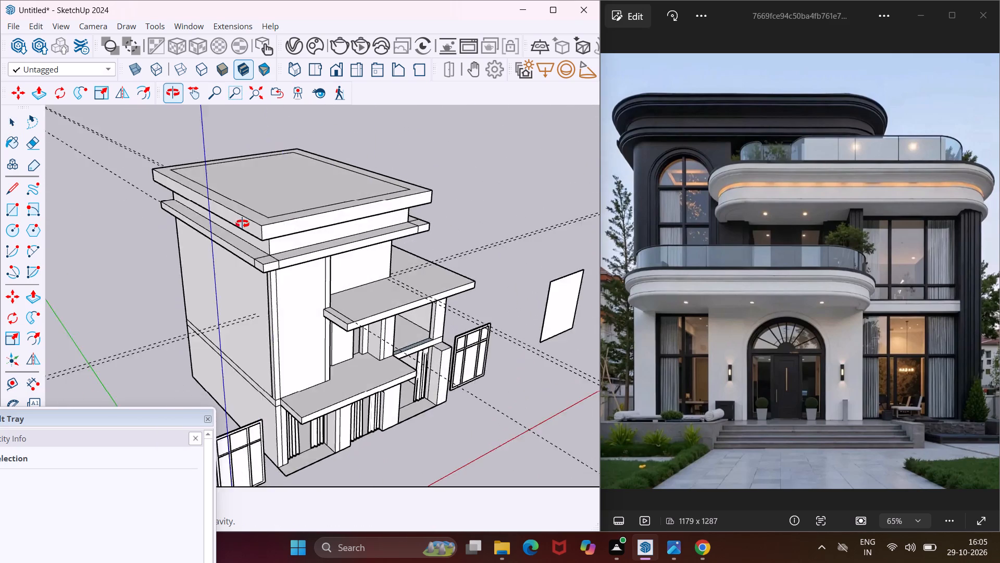
middle_drag(242, 224, 204, 204)
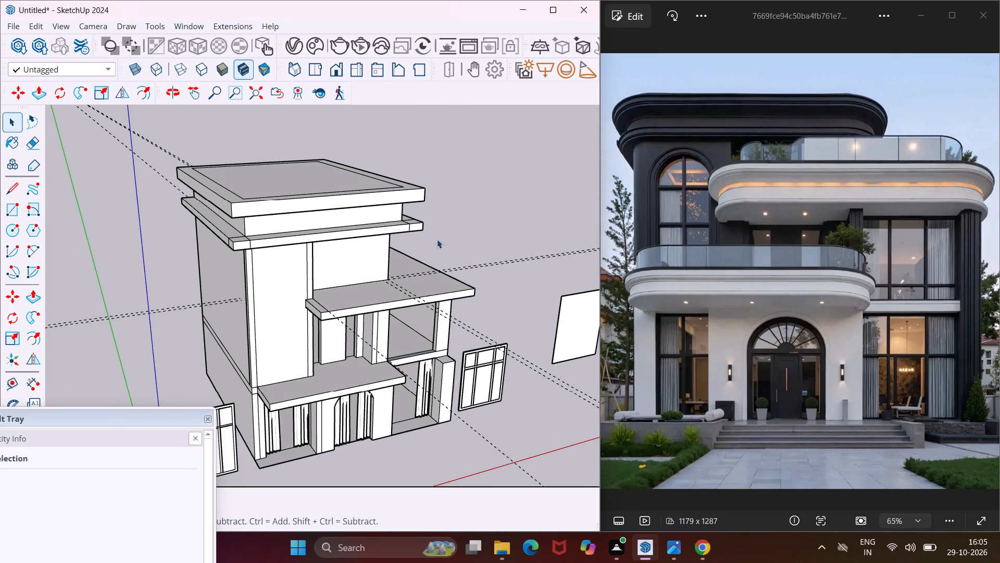
scroll(434, 242, up, 5)
scroll(434, 242, down, 6)
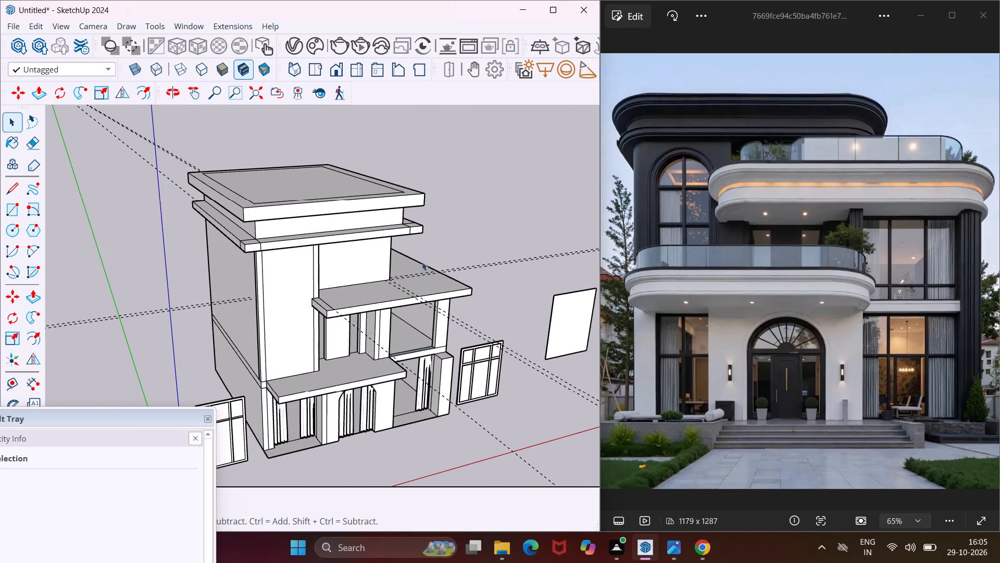
scroll(350, 301, down, 4)
middle_drag(344, 370, 285, 385)
scroll(420, 351, up, 2)
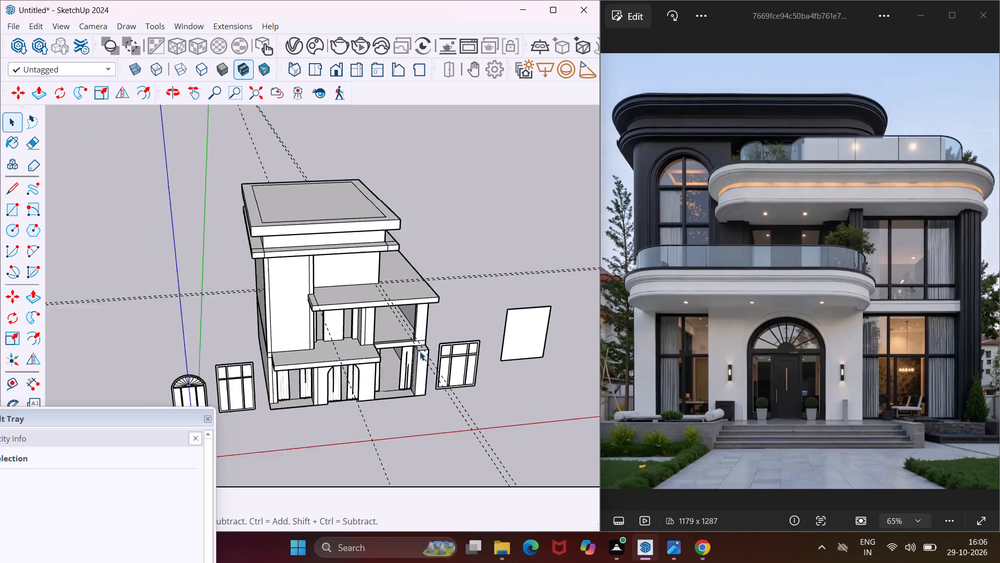
scroll(420, 351, up, 20)
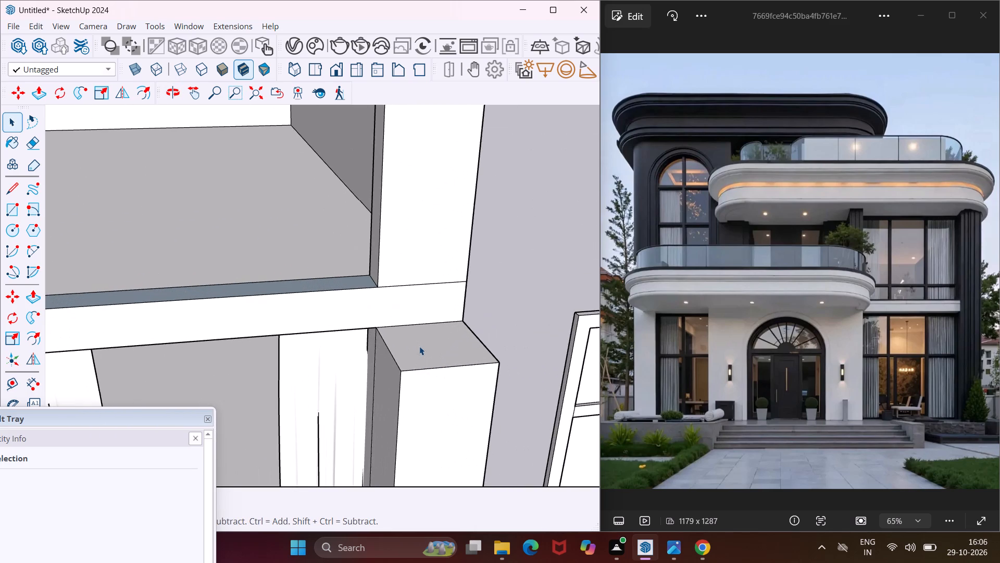
click(420, 355)
key(p)
click(420, 355)
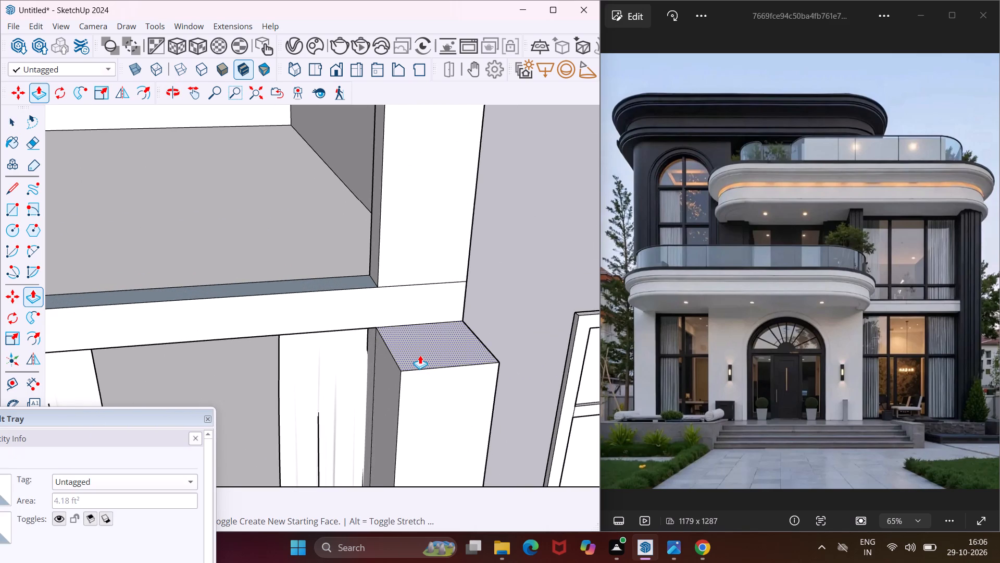
scroll(412, 327, down, 11)
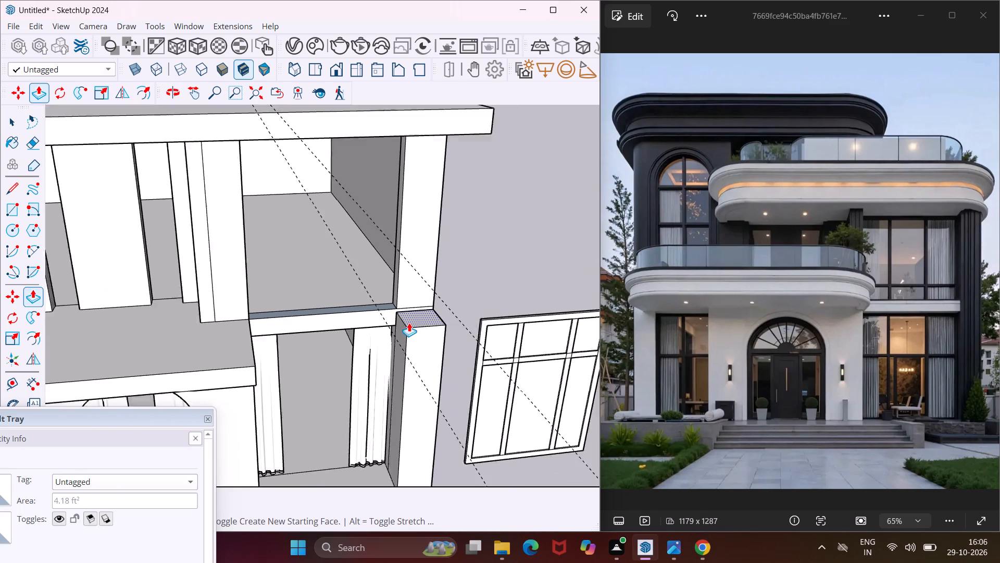
scroll(409, 323, down, 2)
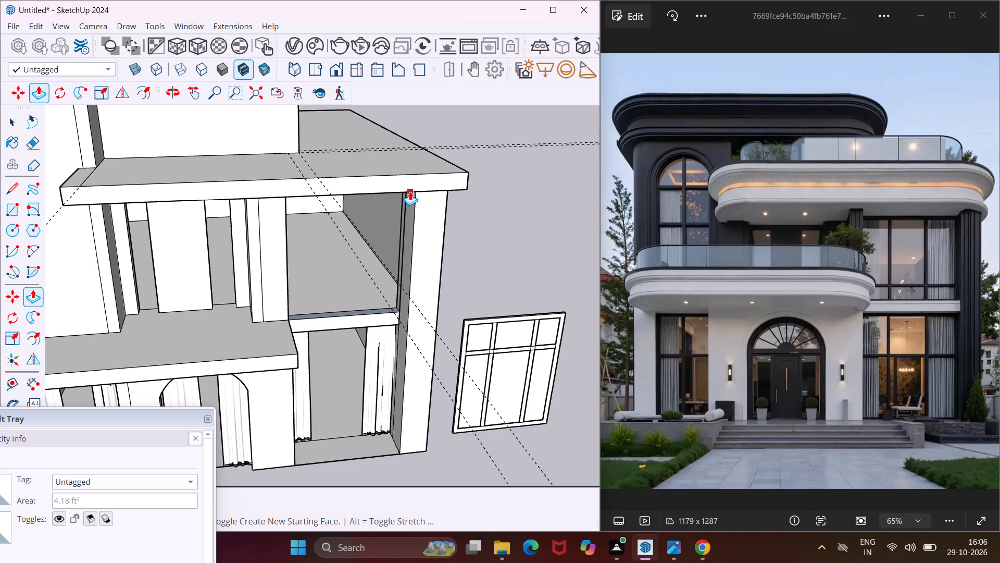
middle_drag(410, 192, 427, 68)
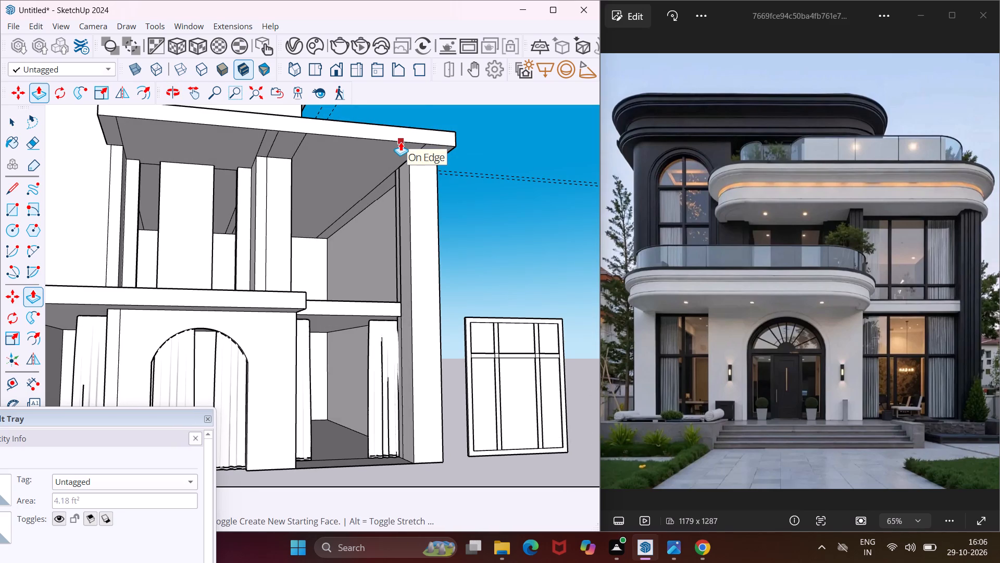
click(401, 142)
key(Escape)
key(space)
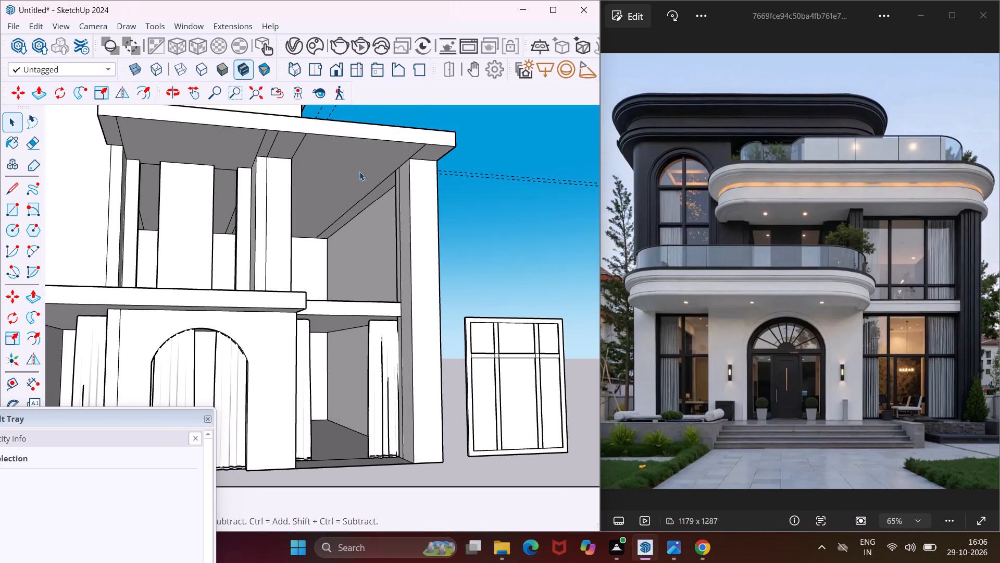
Push/Pull the front face of the upper-floor pillar at the balcony's inner end forward, toward the balcony slab's front edge.
scroll(336, 179, down, 1)
middle_drag(336, 180, 392, 372)
scroll(307, 345, up, 1)
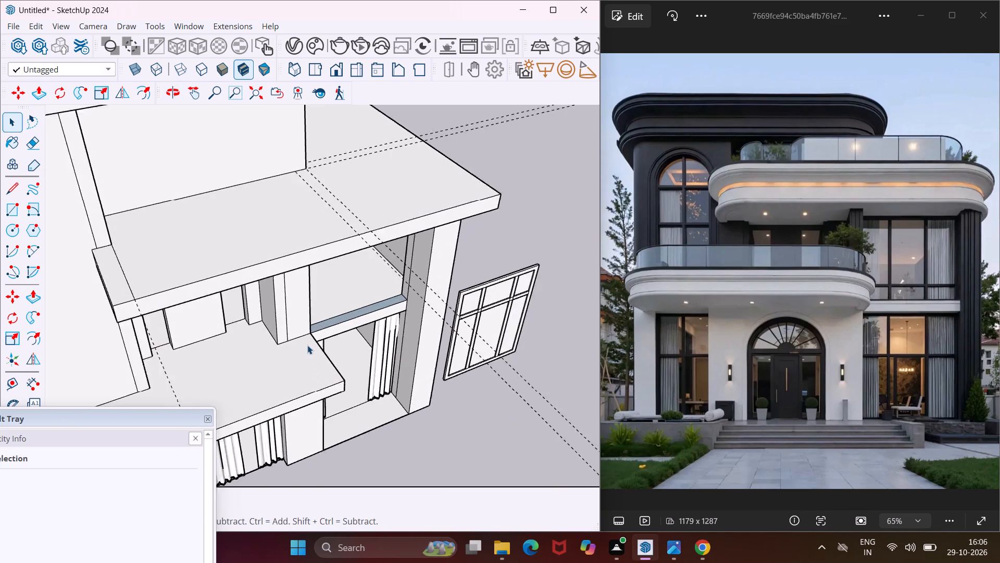
scroll(307, 345, up, 3)
click(292, 308)
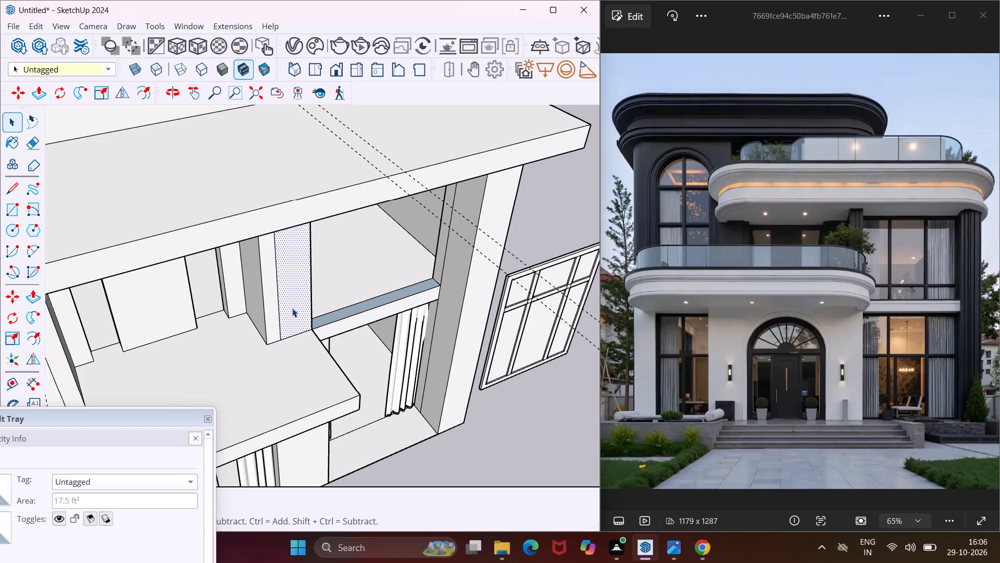
key(p)
click(292, 308)
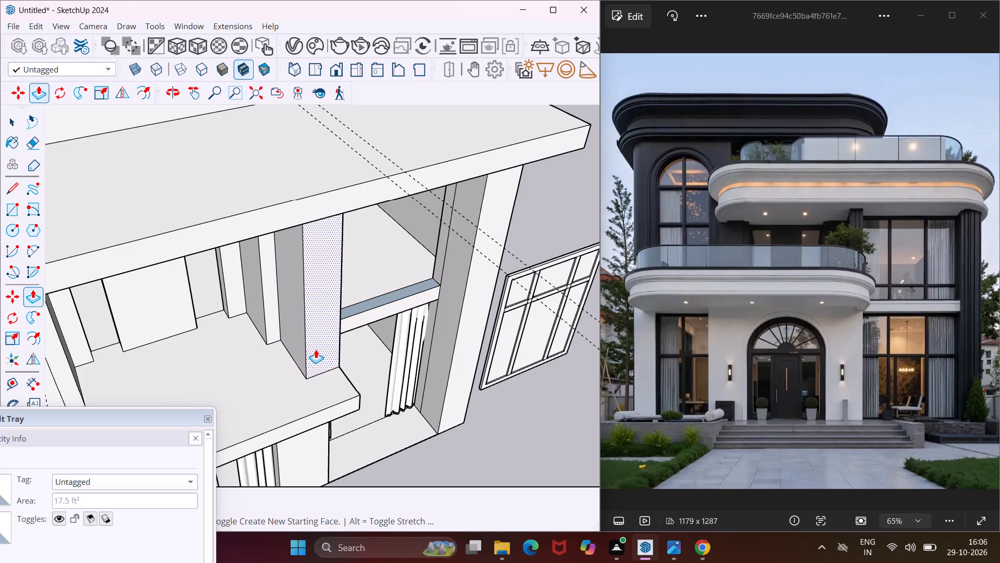
click(310, 343)
key(Escape)
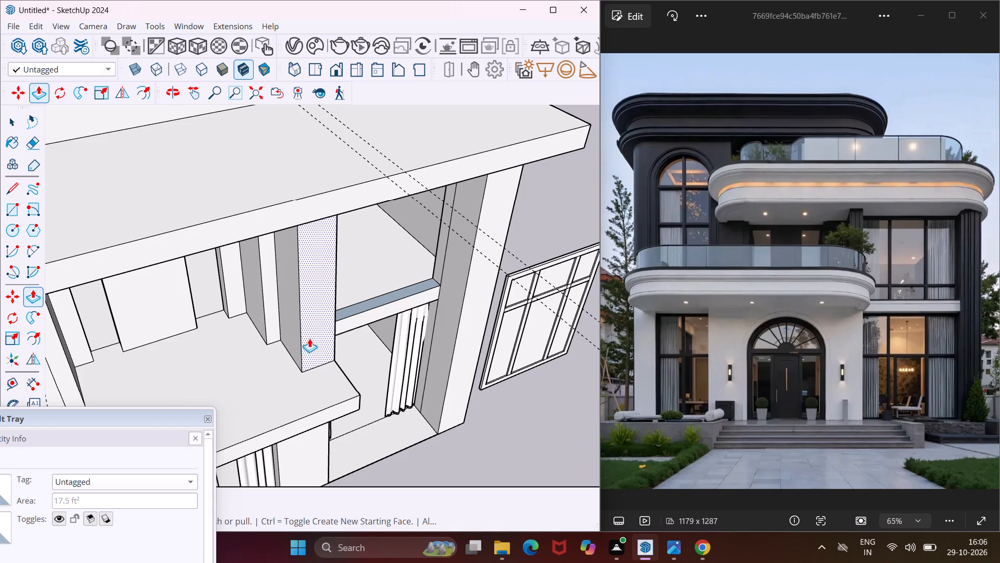
Push/Pull the end face of the lower roof slab beside the bay wall slightly farther outward.
scroll(340, 290, down, 5)
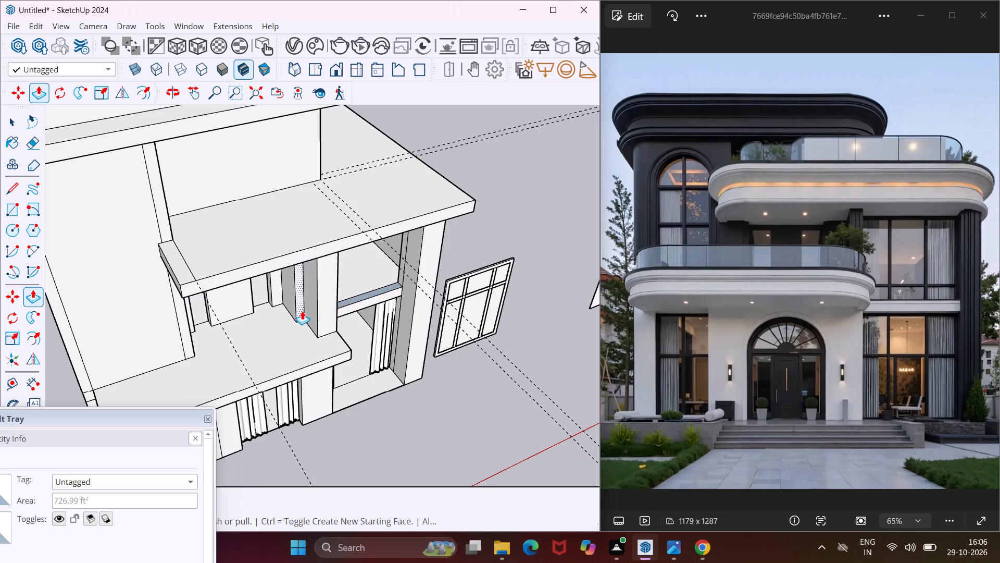
scroll(170, 271, up, 2)
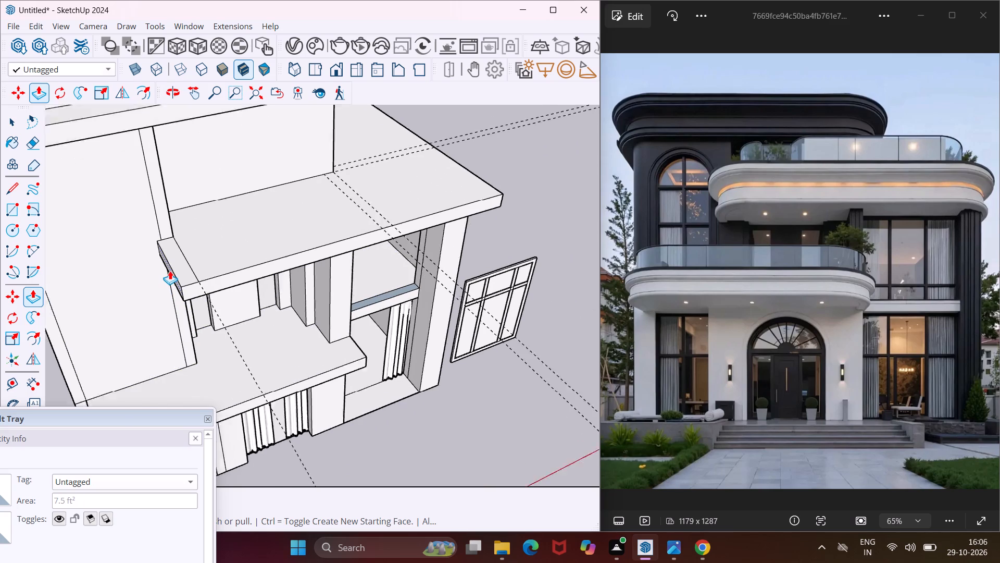
scroll(170, 271, up, 2)
middle_drag(170, 271, 269, 185)
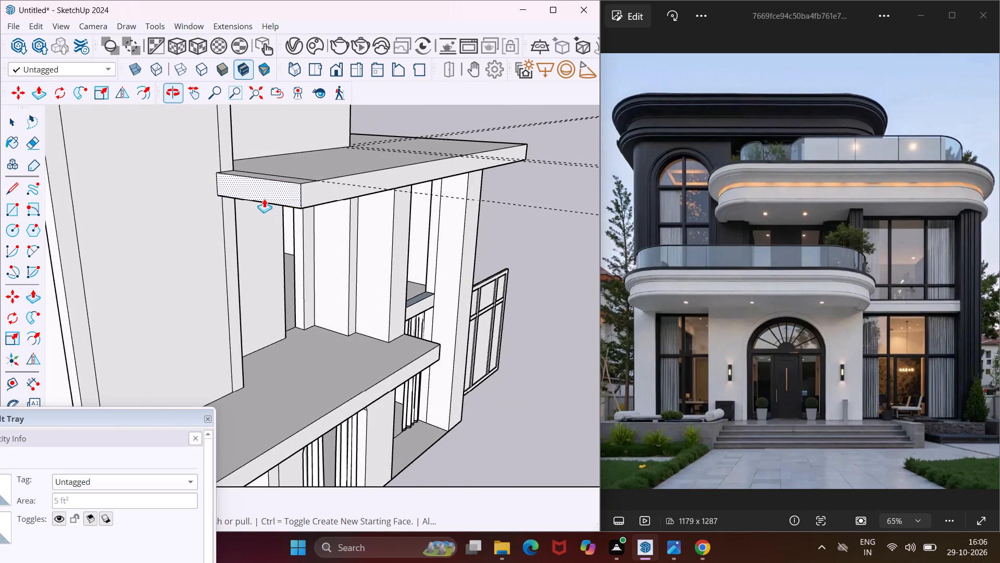
scroll(264, 199, up, 4)
middle_drag(264, 195, 285, 262)
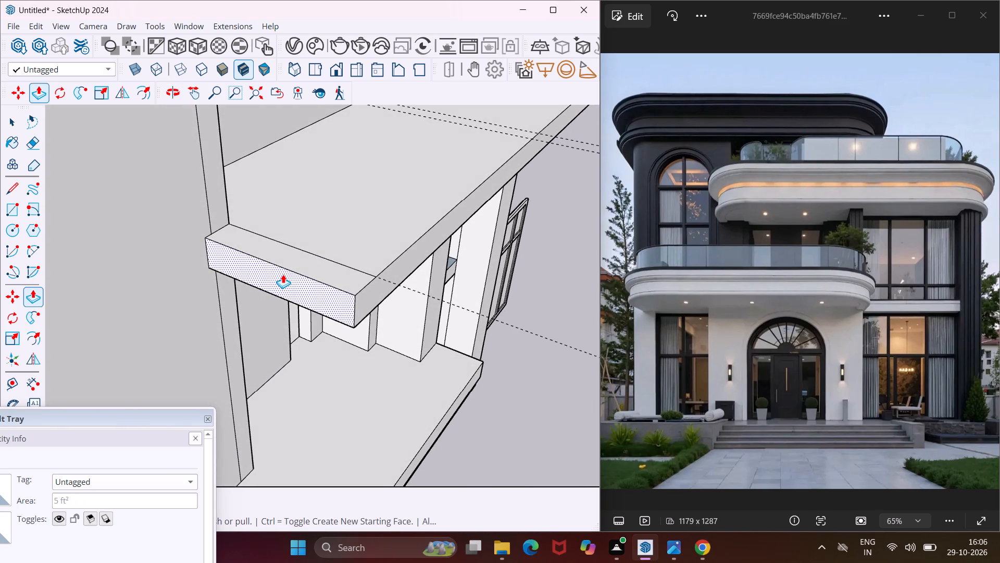
click(282, 275)
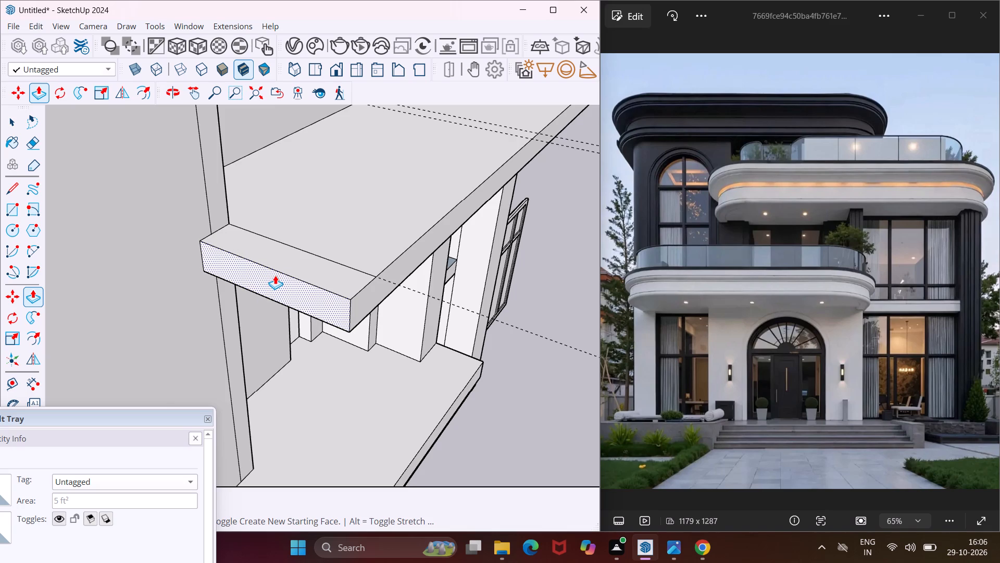
click(275, 275)
key(Escape)
key(space)
Draw a vertical line on the bay wall from the lower roof slab's bottom corner down to the balcony slab.
middle_drag(249, 333, 244, 289)
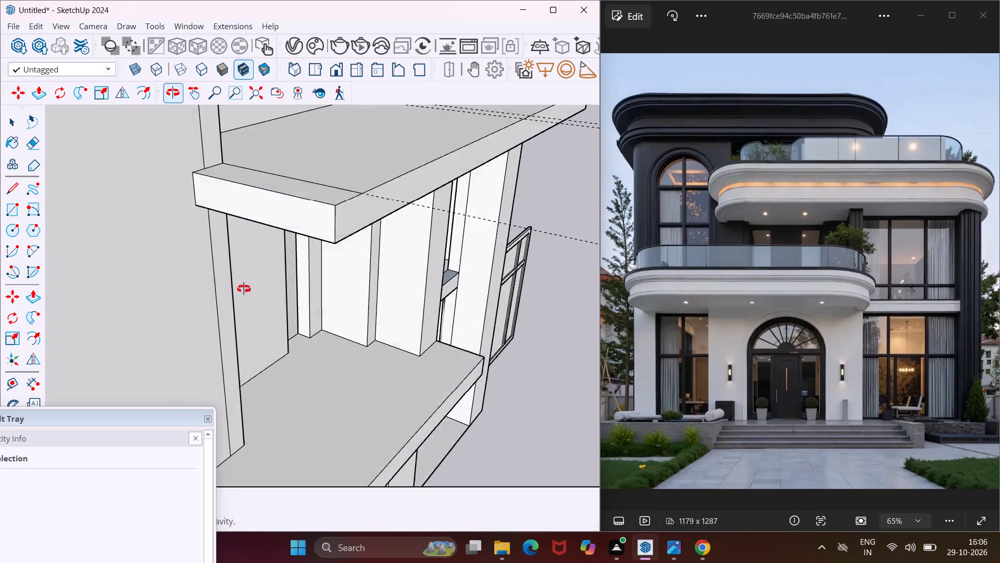
middle_drag(244, 289, 247, 273)
scroll(247, 273, up, 1)
middle_drag(246, 267, 222, 238)
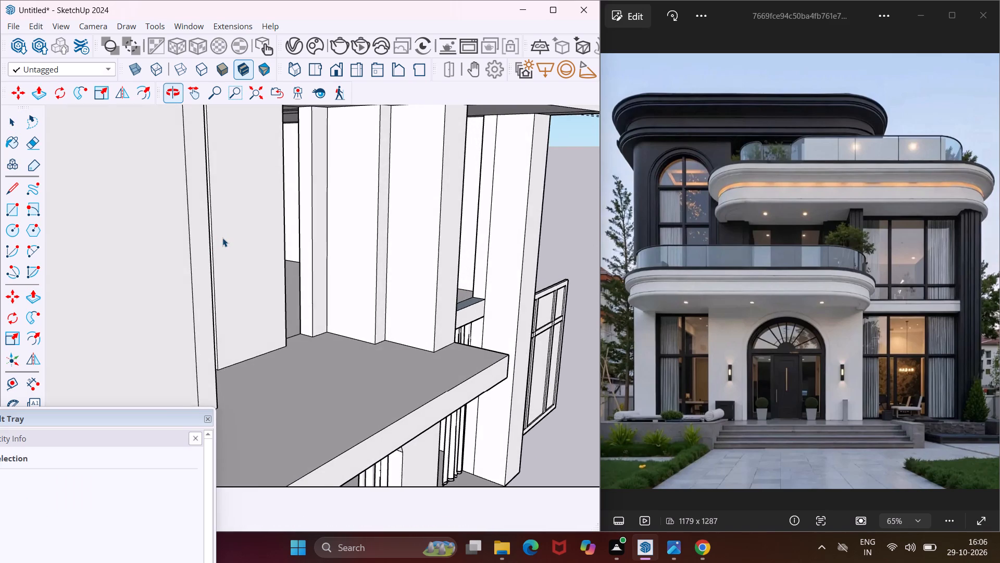
scroll(222, 238, down, 6)
middle_drag(224, 240, 174, 202)
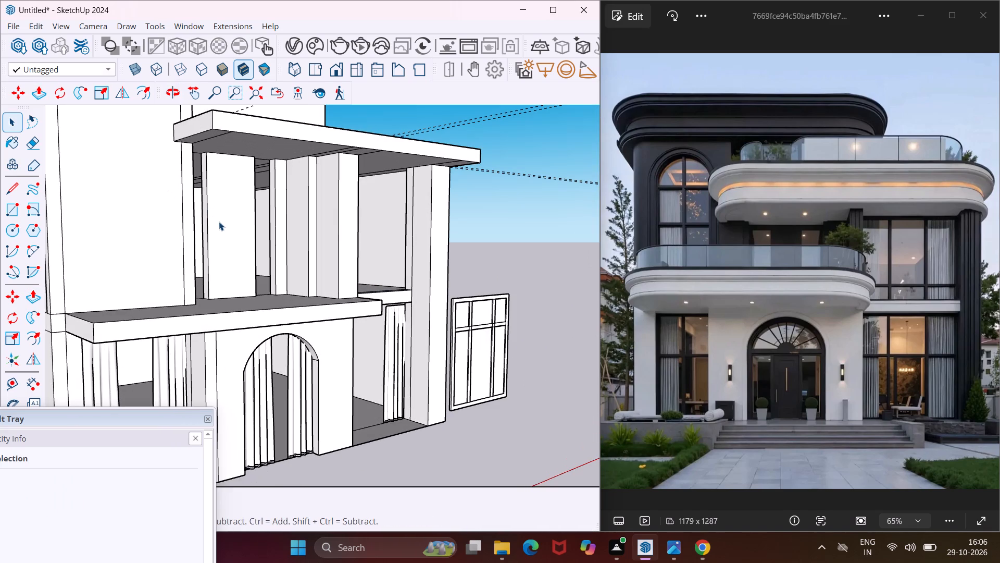
click(15, 185)
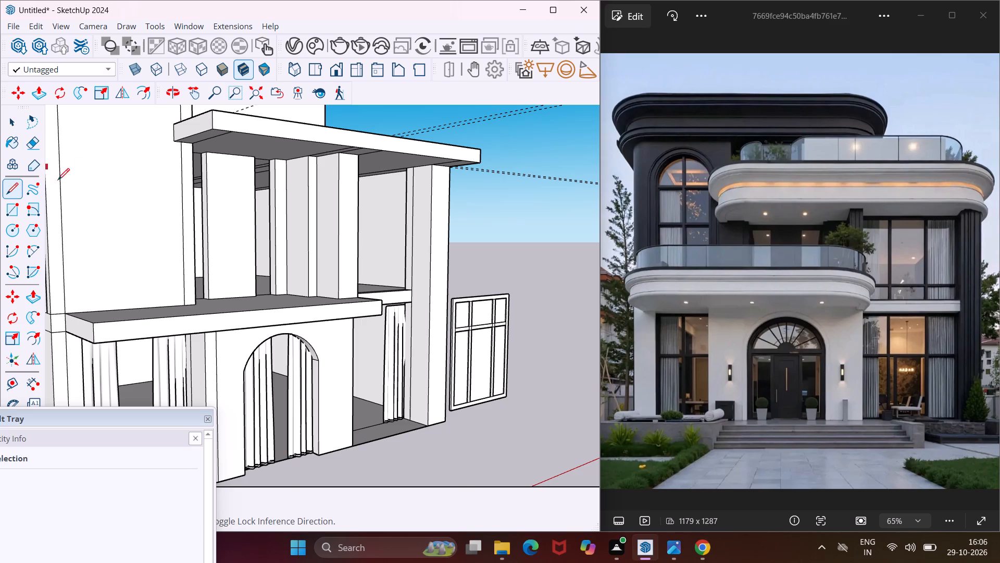
scroll(129, 150, up, 9)
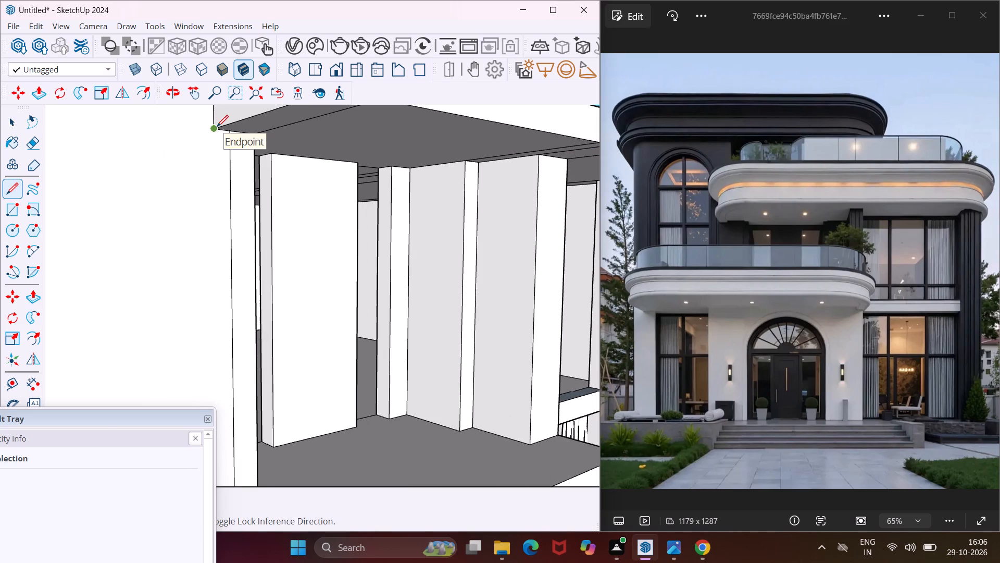
click(217, 127)
scroll(209, 155, down, 5)
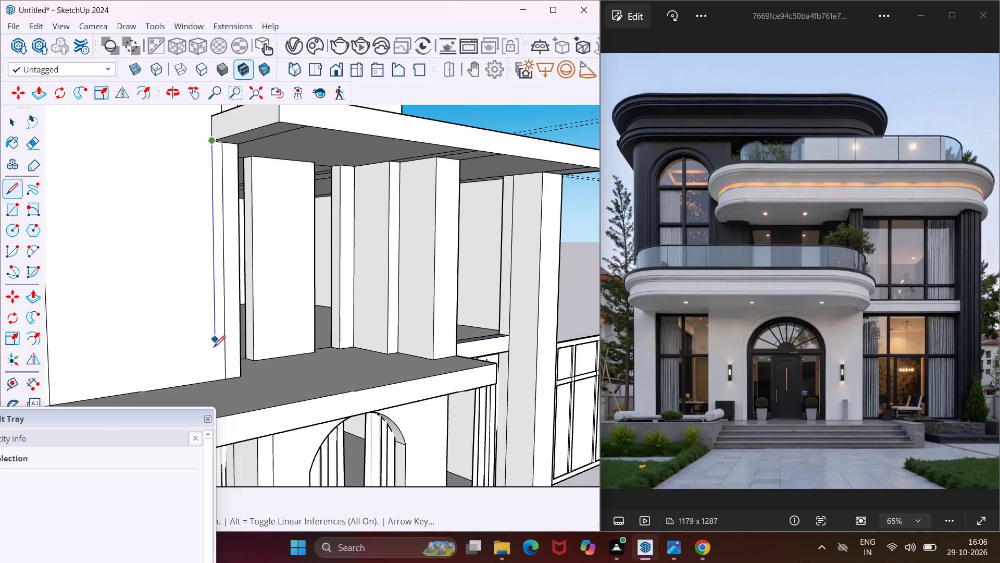
click(217, 377)
key(Escape)
key(space)
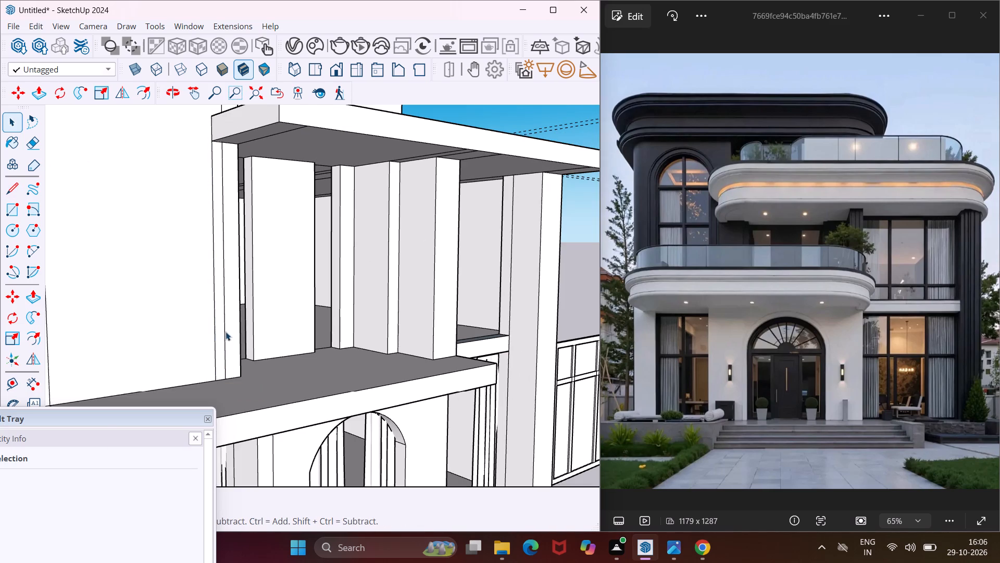
Erase the old vertical edge beside the new line to merge the wall strip into one face.
key(e)
scroll(217, 162, up, 4)
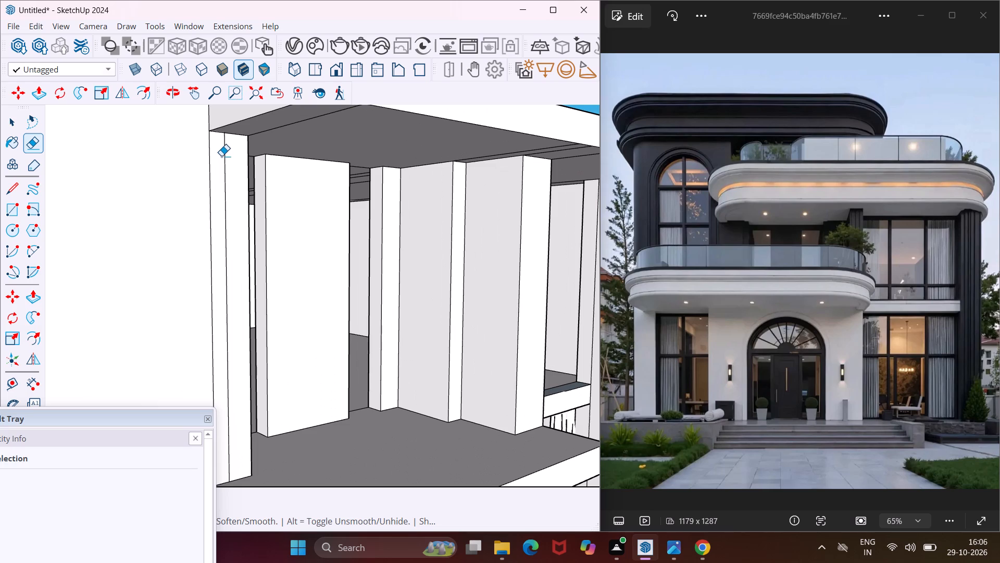
click(224, 156)
key(Escape)
Push/Pull the merged wall strip beneath the lower roof slab forward to align with the opposite upper-floor pillar's front edge.
key(space)
click(229, 178)
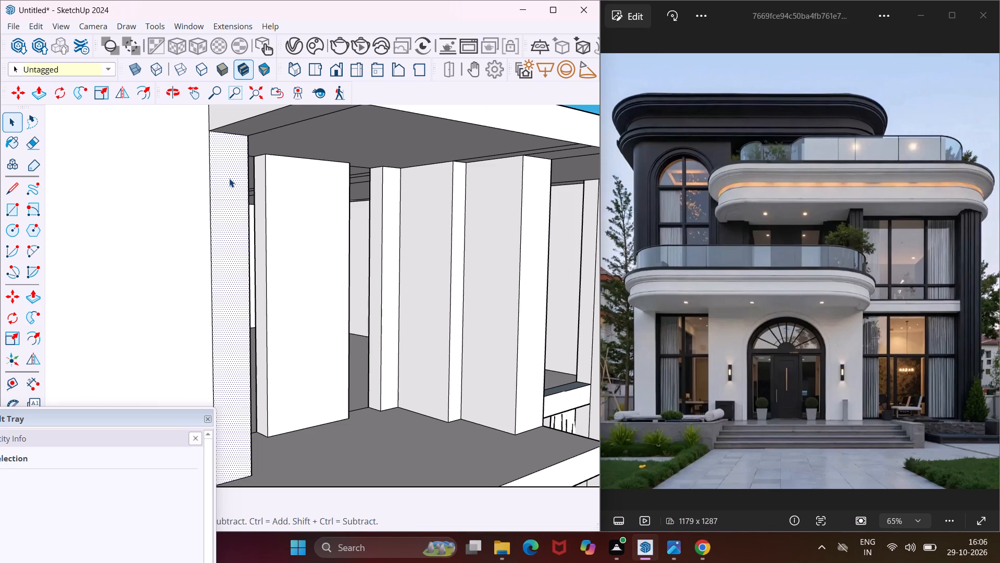
key(p)
click(229, 178)
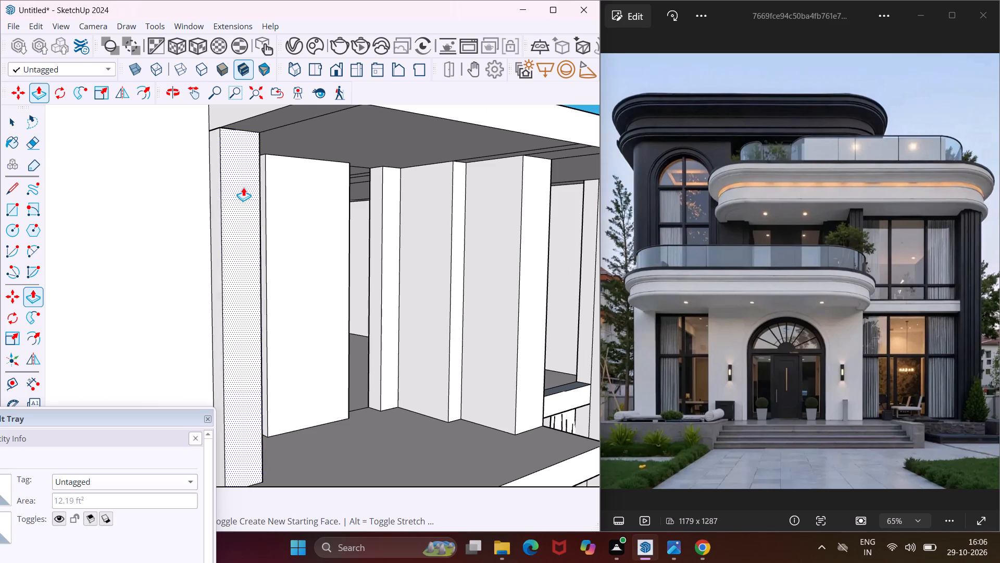
scroll(243, 187, down, 4)
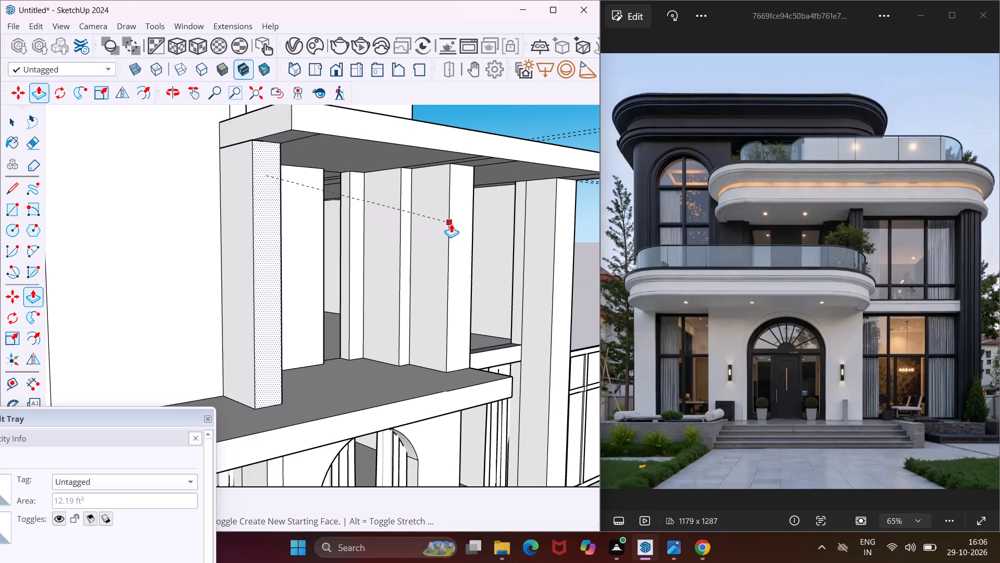
click(451, 224)
key(Escape)
key(space)
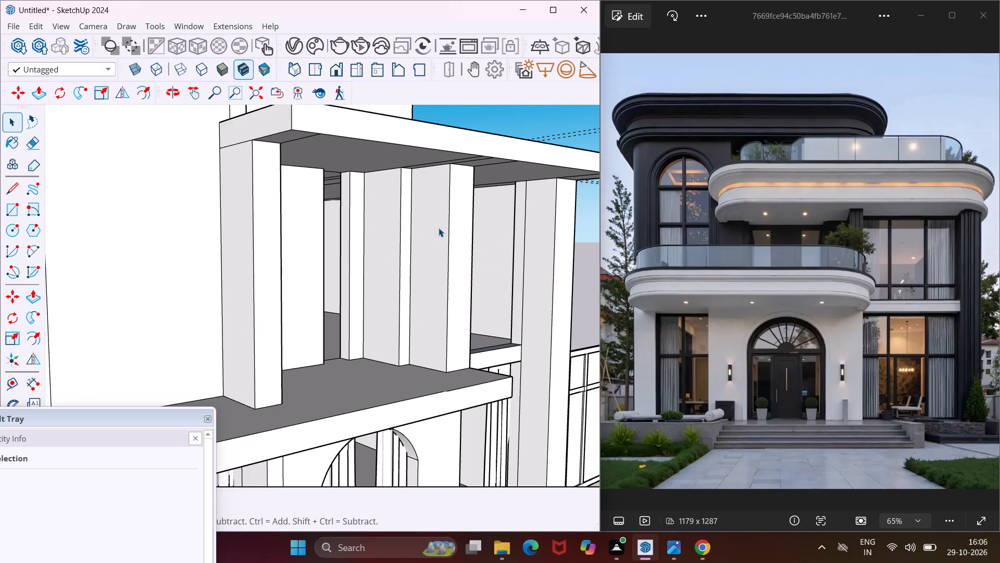
Push/Pull the two narrow freestanding panels beside the villa to the same slight thickness.
middle_drag(439, 228, 299, 279)
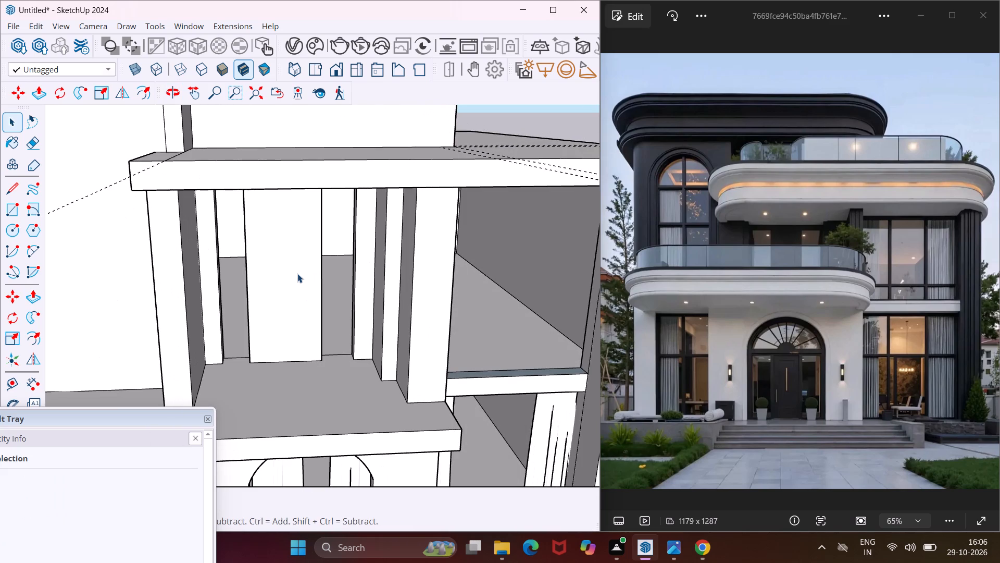
scroll(297, 274, down, 15)
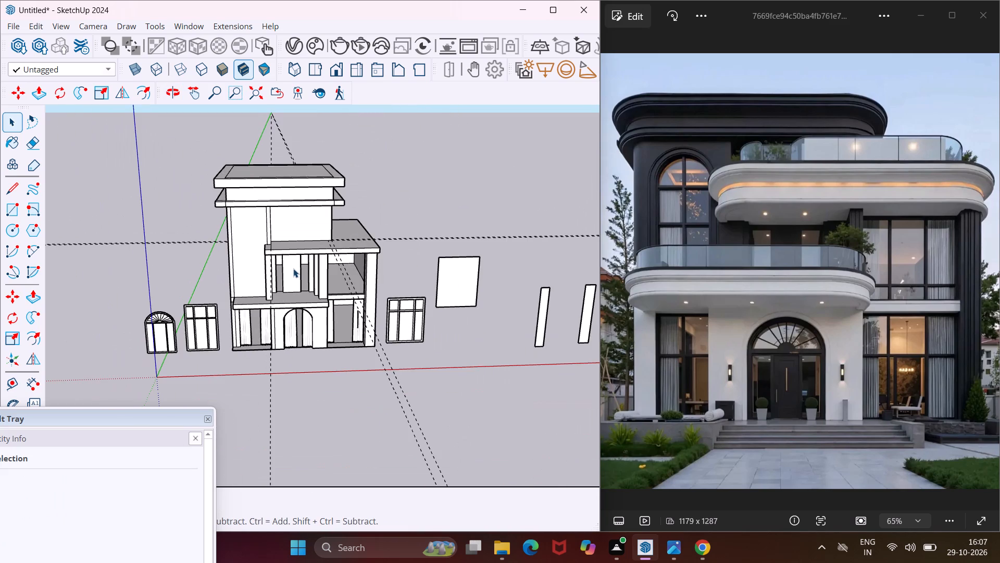
scroll(293, 268, down, 2)
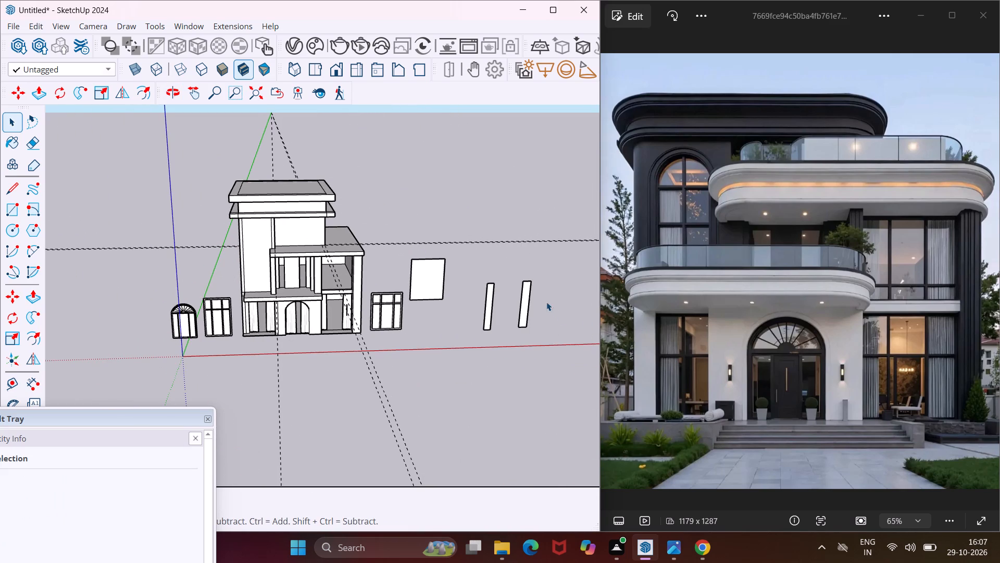
scroll(534, 293, up, 15)
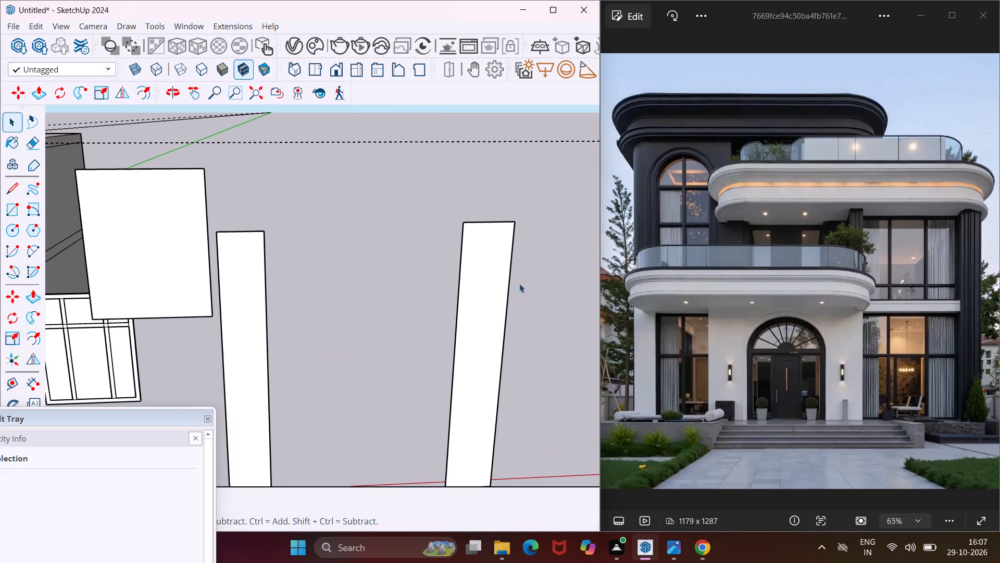
middle_drag(477, 292, 542, 324)
scroll(520, 303, up, 3)
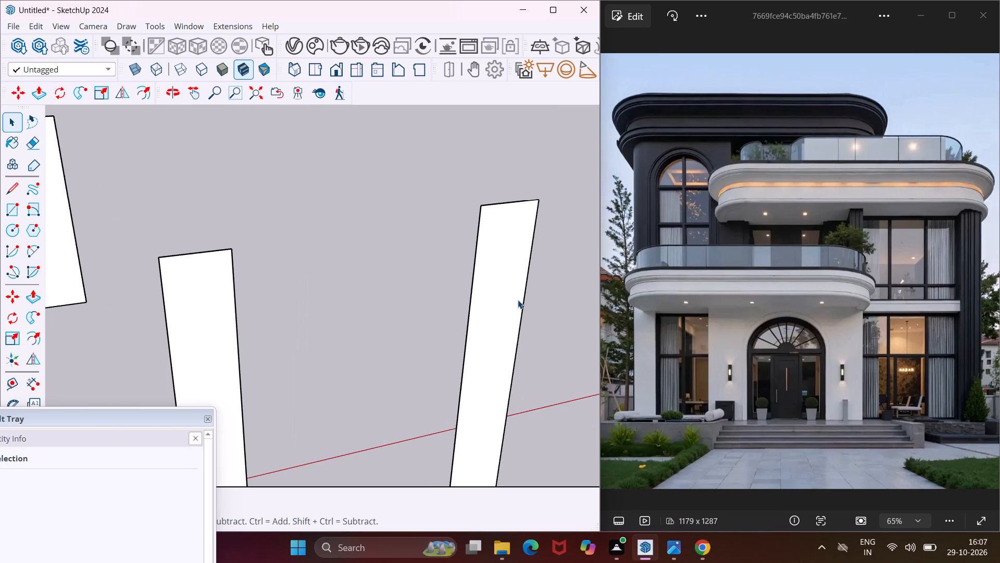
click(518, 300)
key(p)
click(518, 300)
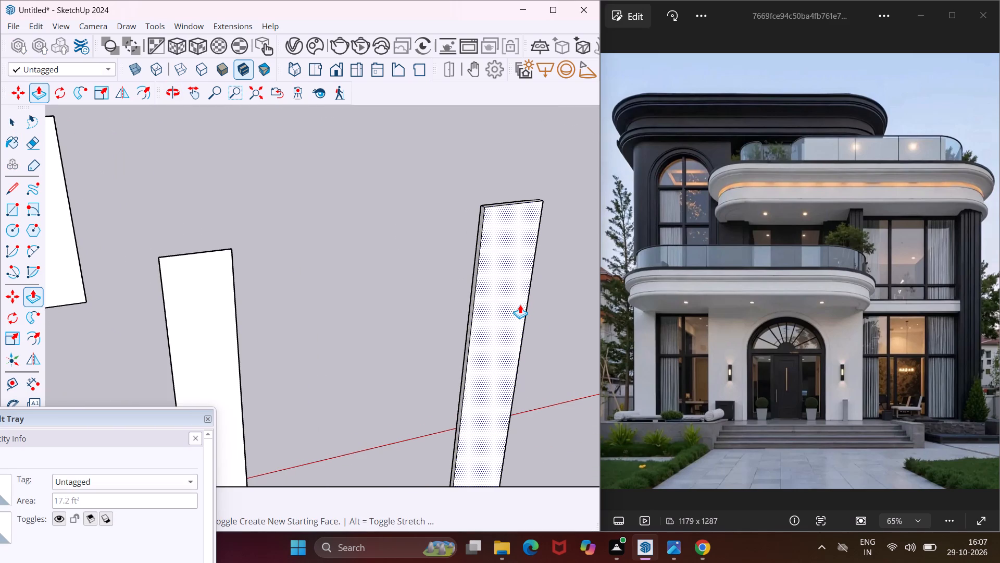
click(519, 304)
key(Escape)
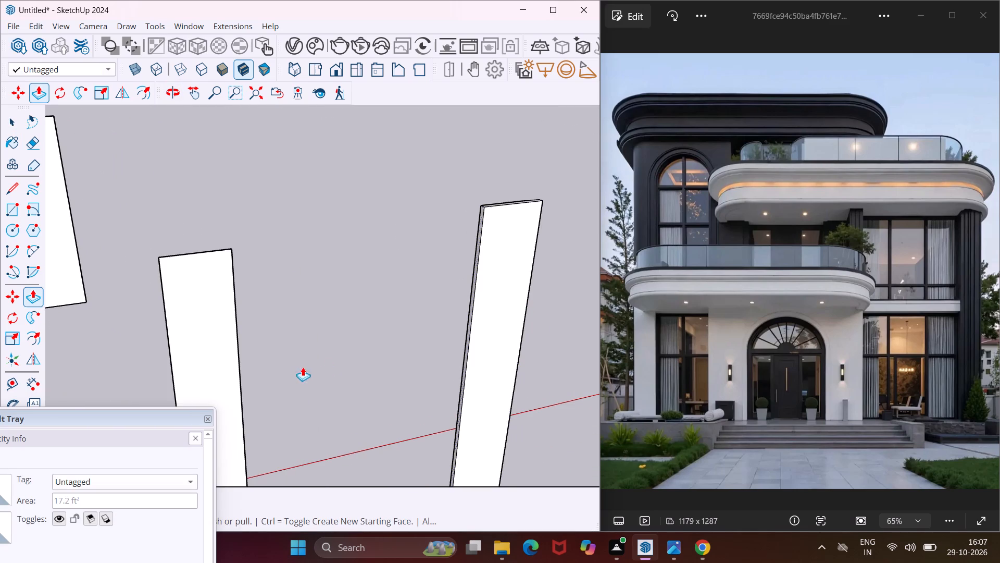
double_click(197, 354)
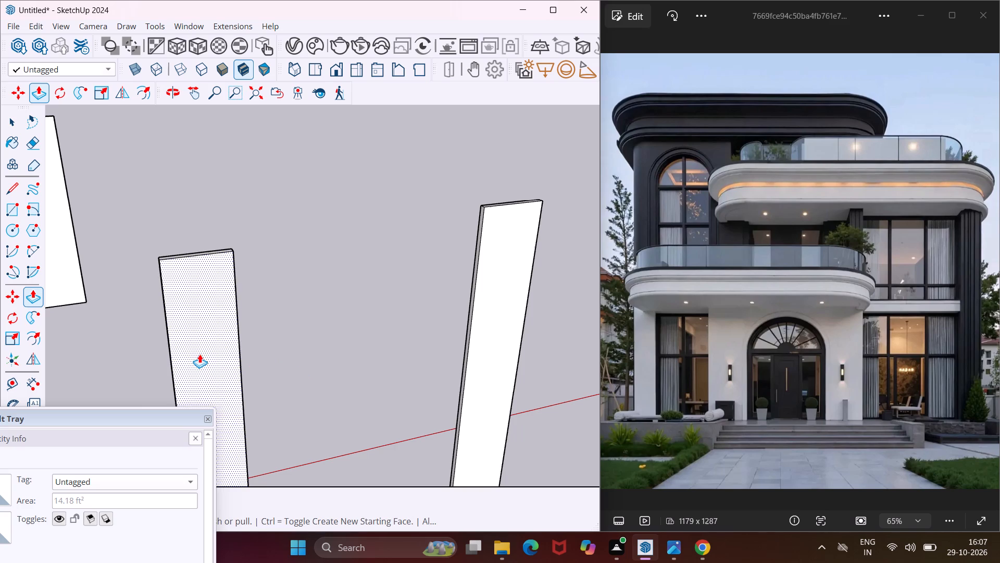
key(Escape)
key(space)
Offset the outline of the narrow panel farthest from the villa slightly inward on its front face to make a frame border.
click(485, 339)
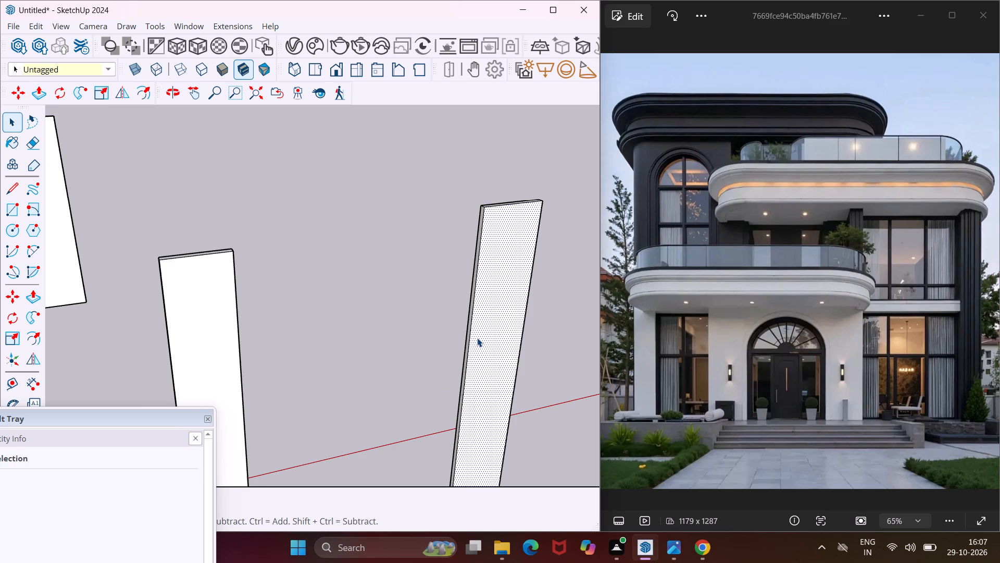
click(42, 332)
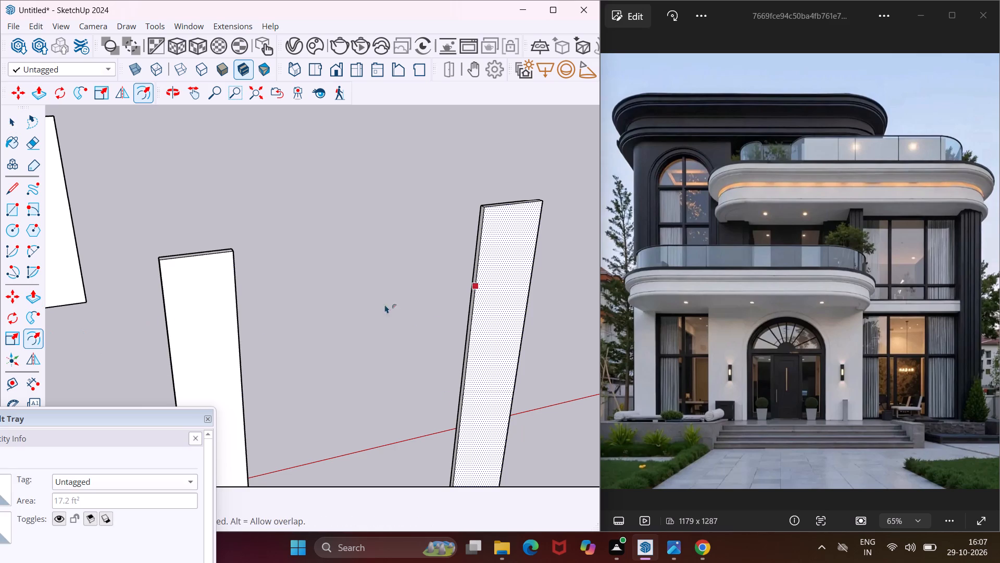
scroll(490, 310, up, 3)
click(478, 299)
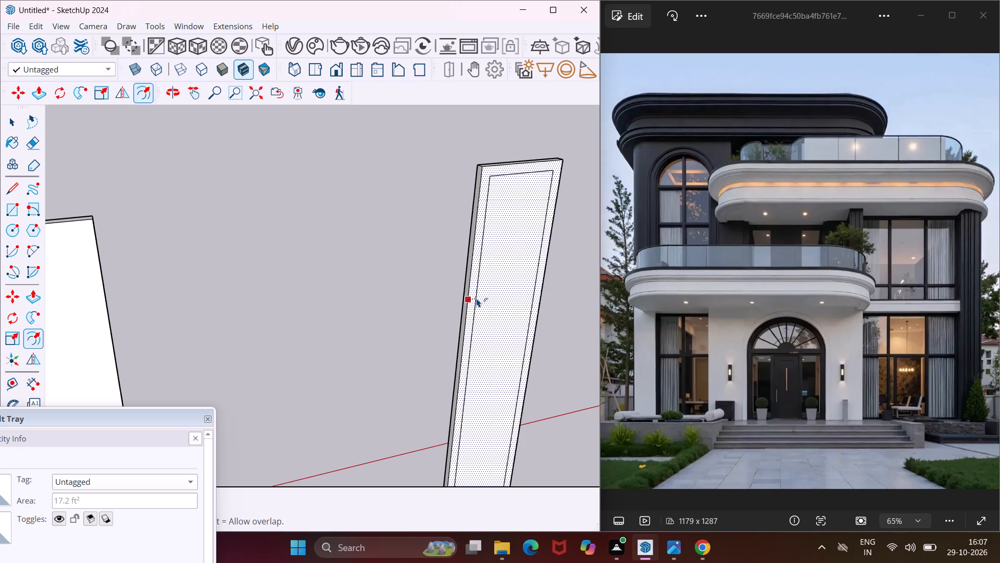
click(478, 301)
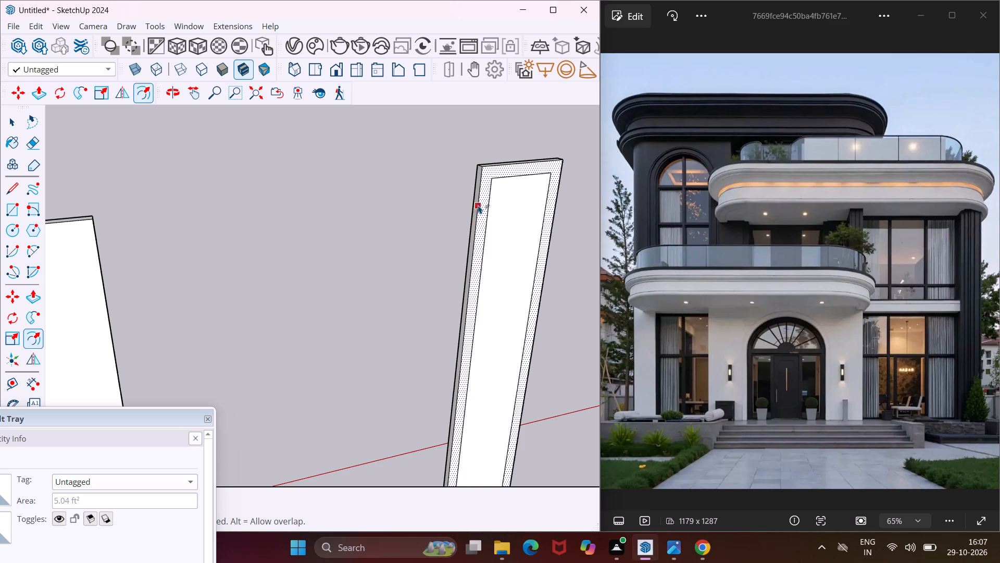
key(Escape)
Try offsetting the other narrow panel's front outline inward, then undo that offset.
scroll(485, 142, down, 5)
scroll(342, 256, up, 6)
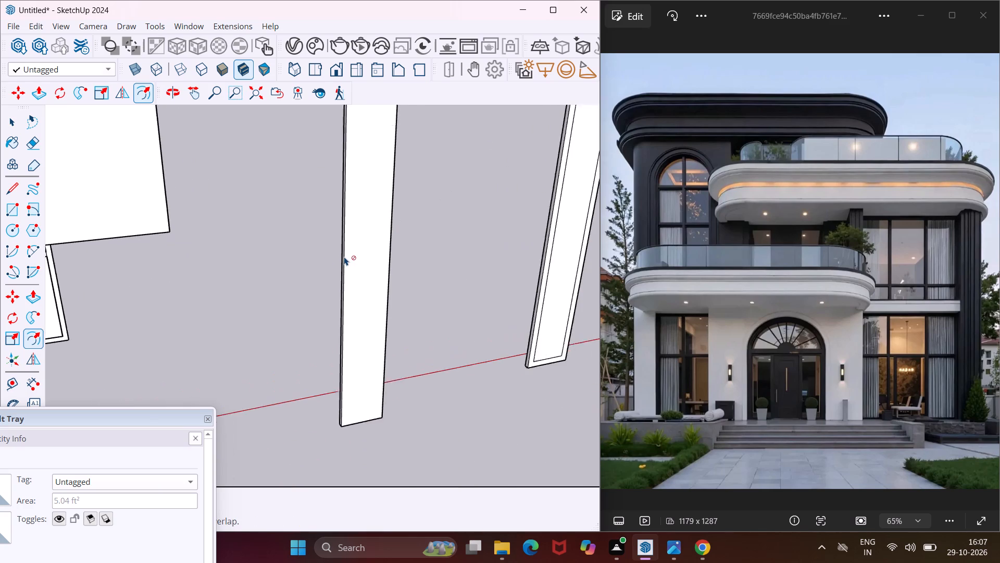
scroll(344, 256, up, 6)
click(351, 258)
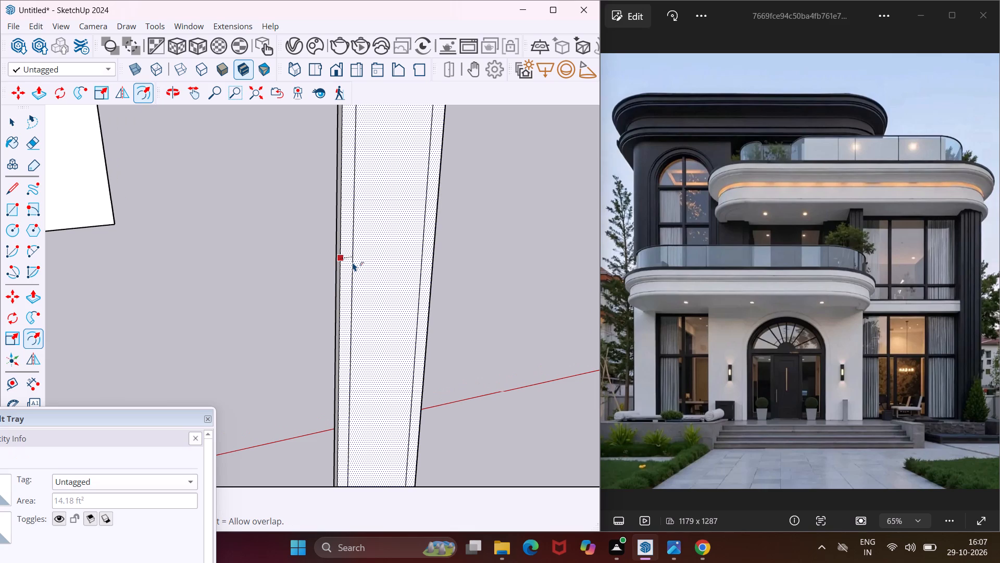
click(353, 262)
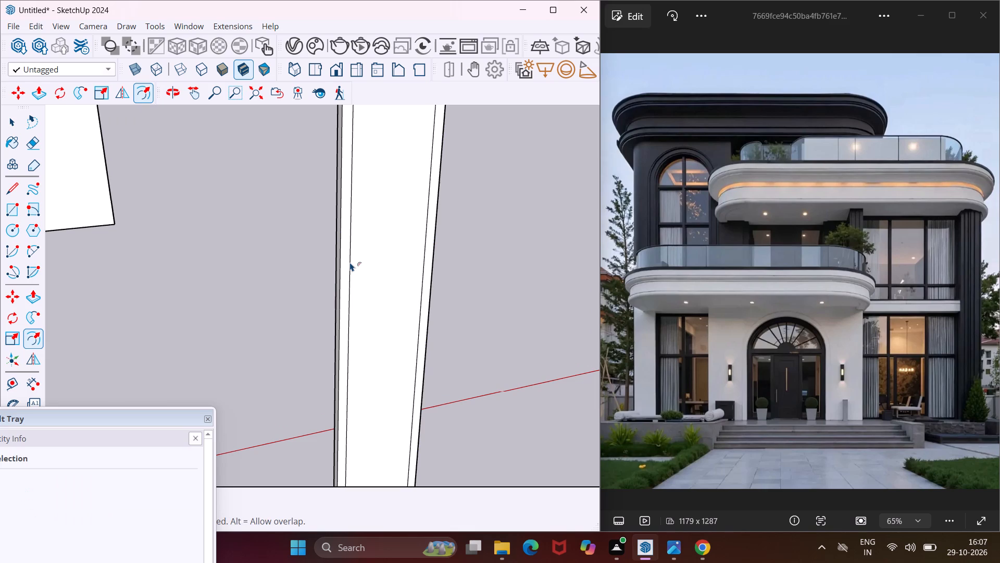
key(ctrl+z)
Offset the front outline of the narrow panel nearer the villa slightly inward to make a frame border.
click(350, 267)
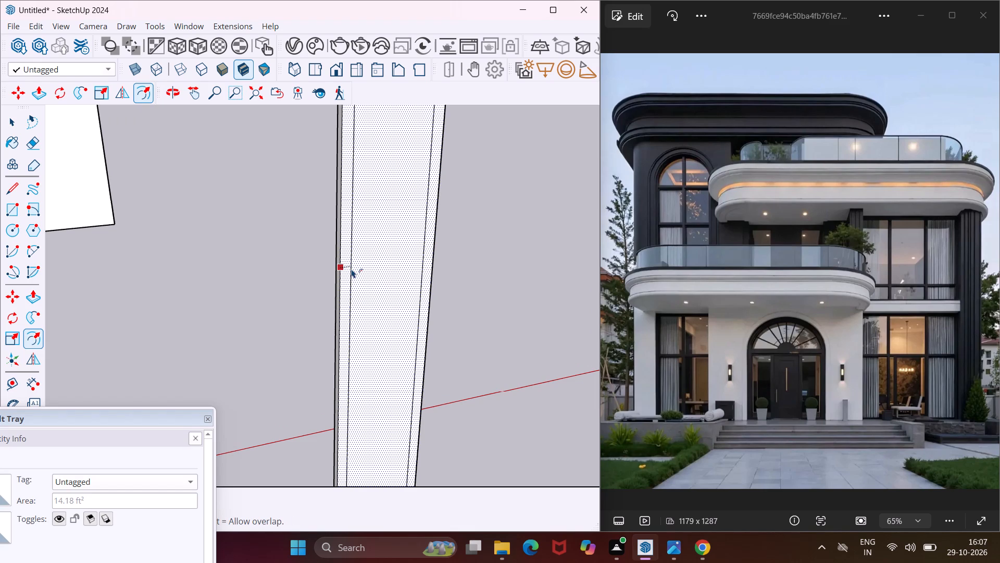
click(353, 271)
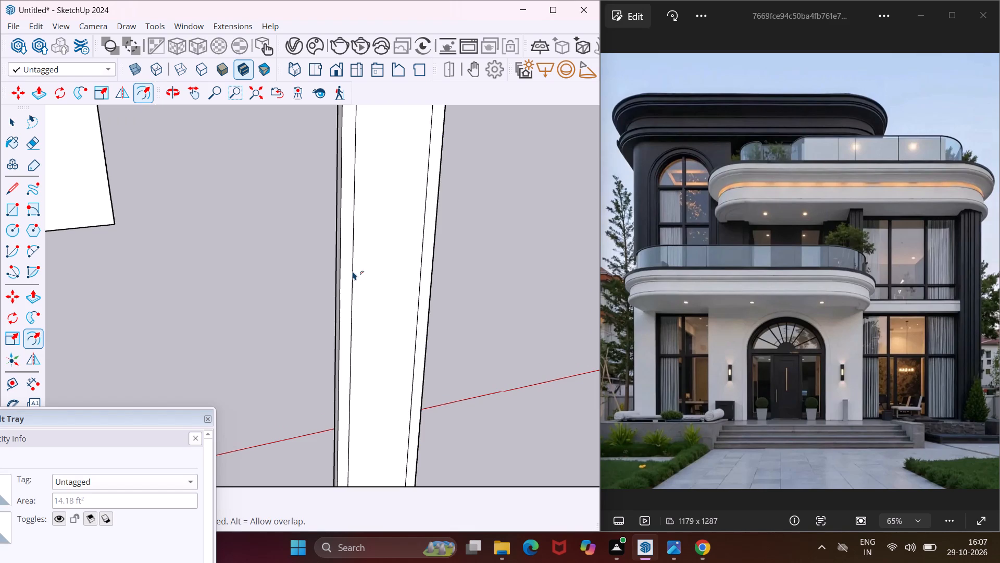
key(Escape)
key(space)
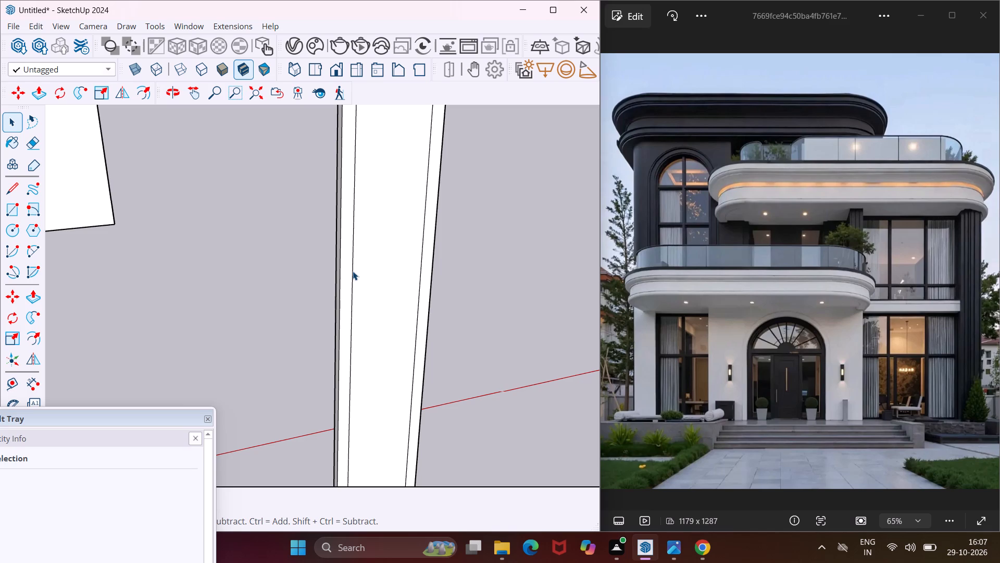
Push/Pull the border of the narrow panel nearer the villa slightly forward to form a raised frame.
scroll(353, 271, down, 4)
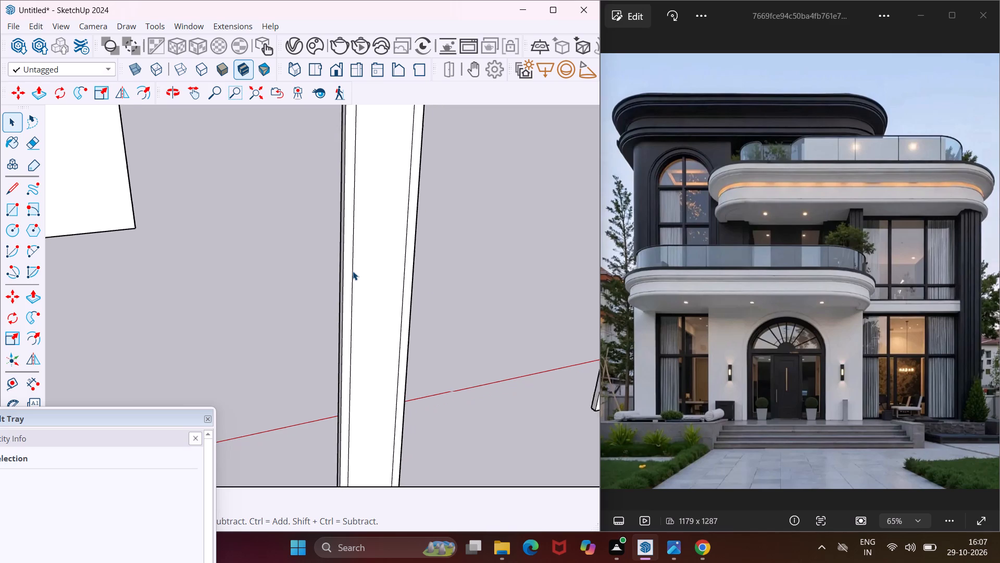
scroll(353, 271, down, 1)
middle_drag(352, 275, 387, 302)
scroll(368, 243, up, 4)
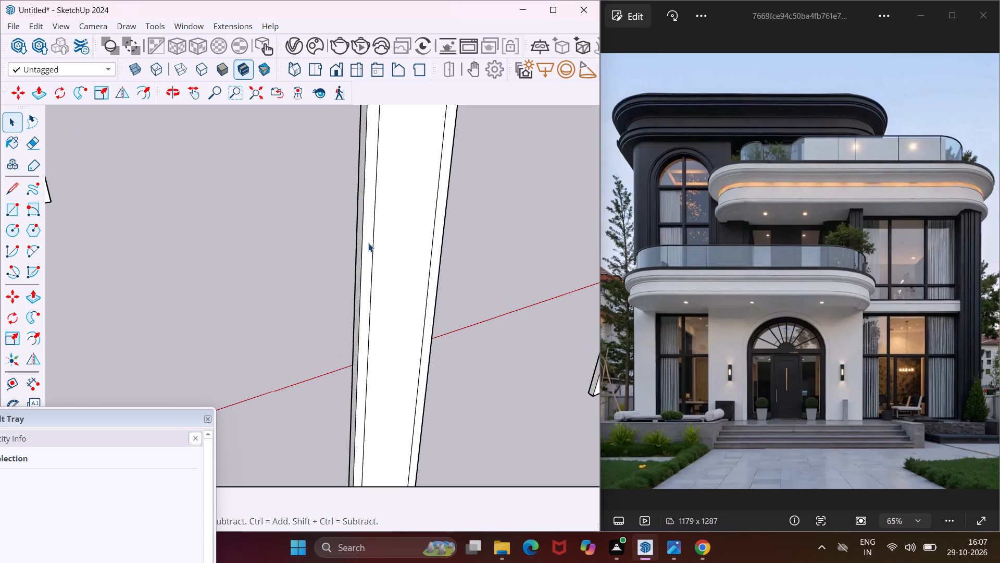
click(368, 243)
key(p)
click(368, 243)
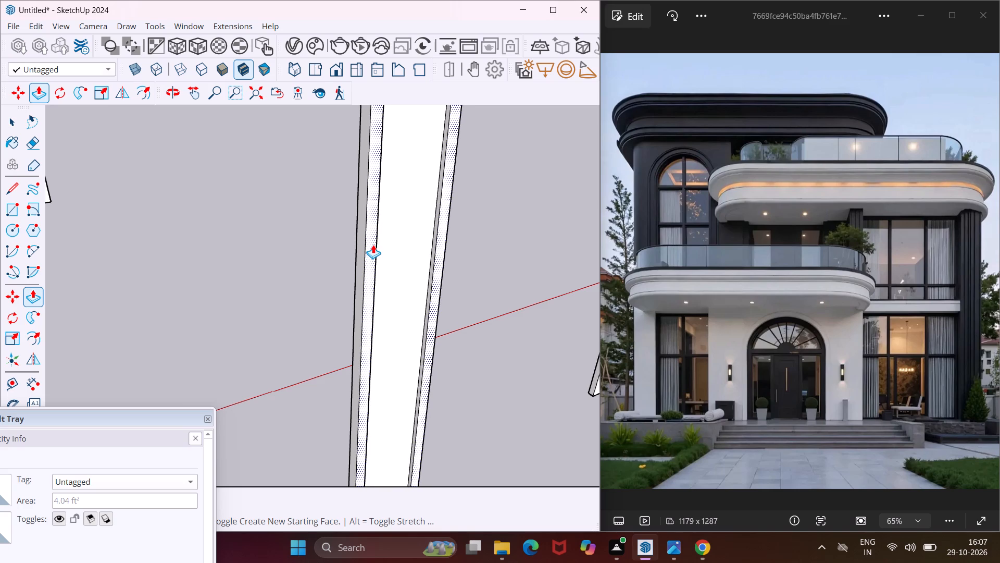
click(373, 244)
scroll(283, 279, down, 5)
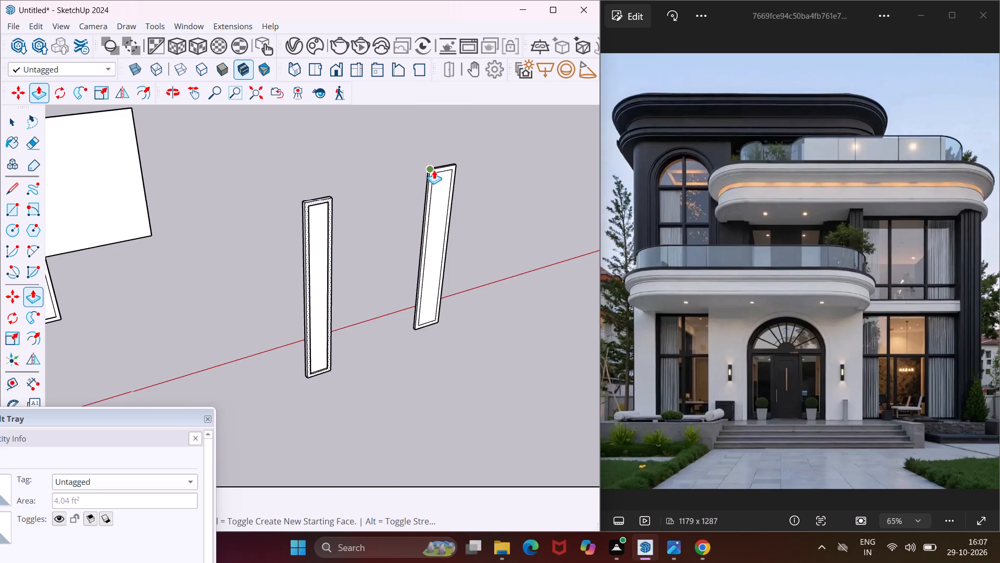
Push/Pull the border of the narrow panel farthest from the villa forward by the same distance.
key(Escape)
scroll(435, 167, up, 13)
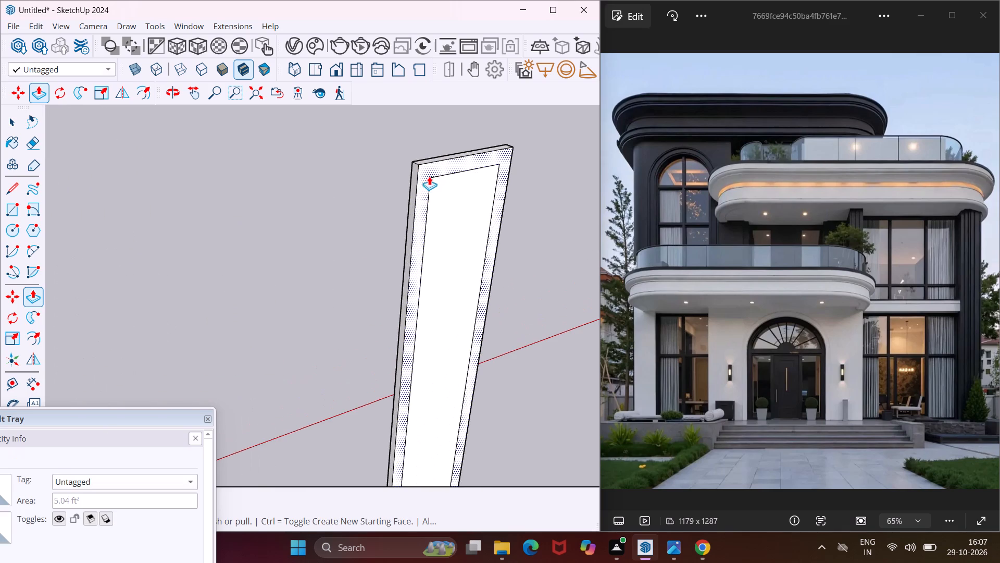
double_click(429, 176)
key(Escape)
key(space)
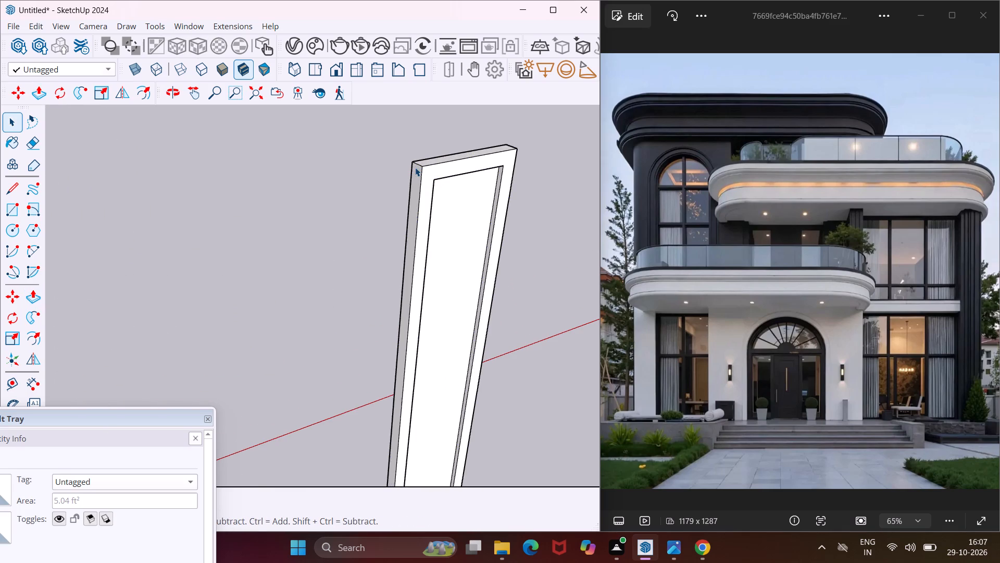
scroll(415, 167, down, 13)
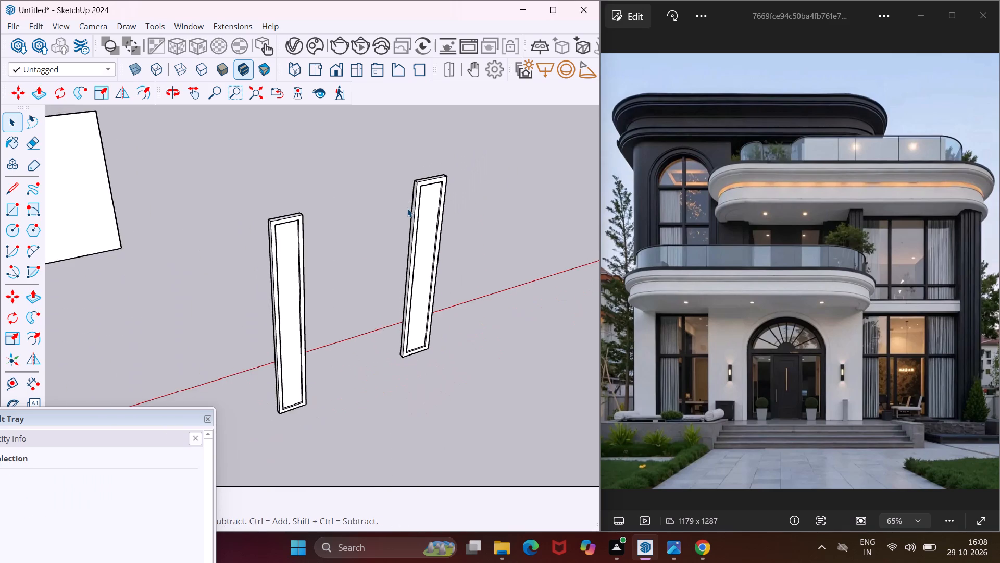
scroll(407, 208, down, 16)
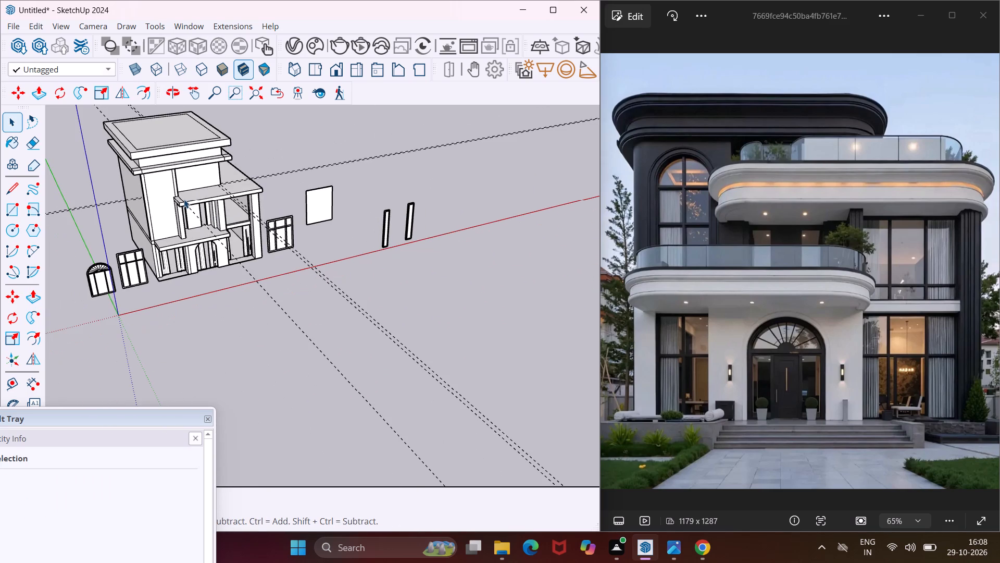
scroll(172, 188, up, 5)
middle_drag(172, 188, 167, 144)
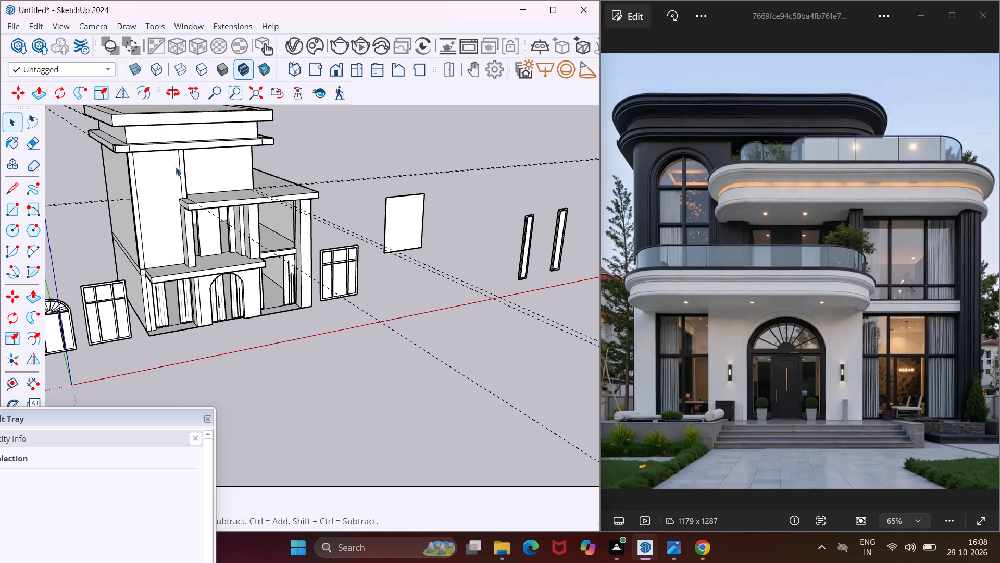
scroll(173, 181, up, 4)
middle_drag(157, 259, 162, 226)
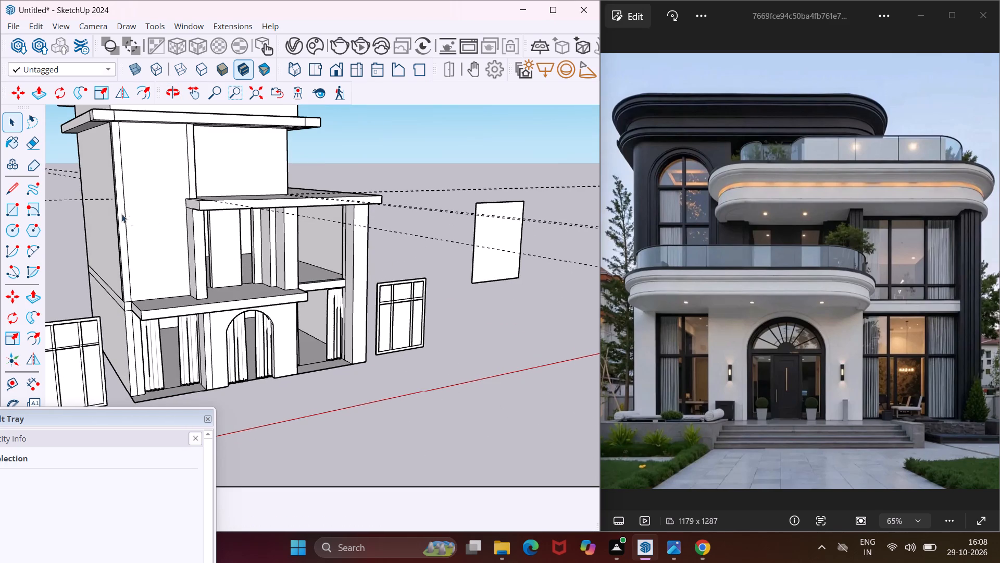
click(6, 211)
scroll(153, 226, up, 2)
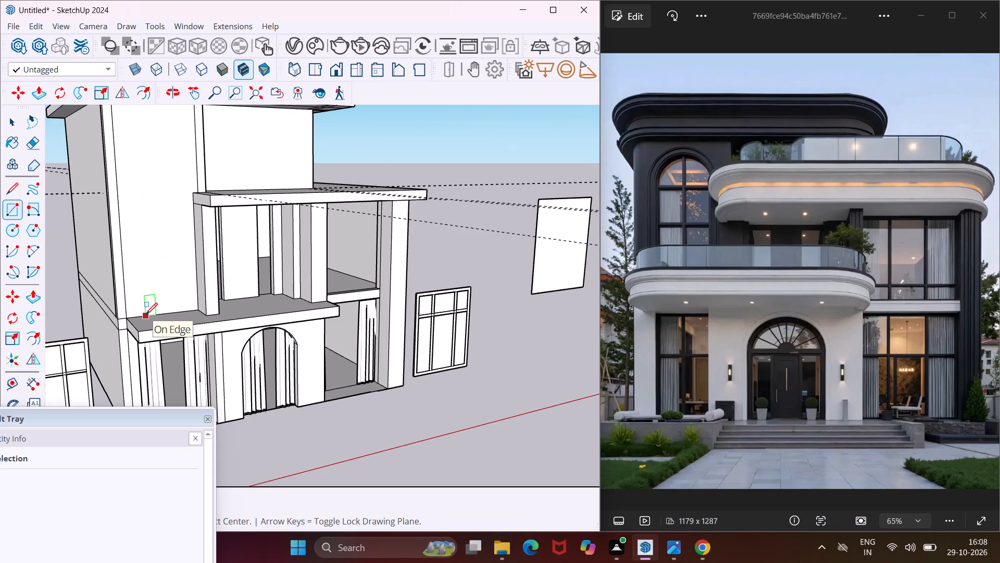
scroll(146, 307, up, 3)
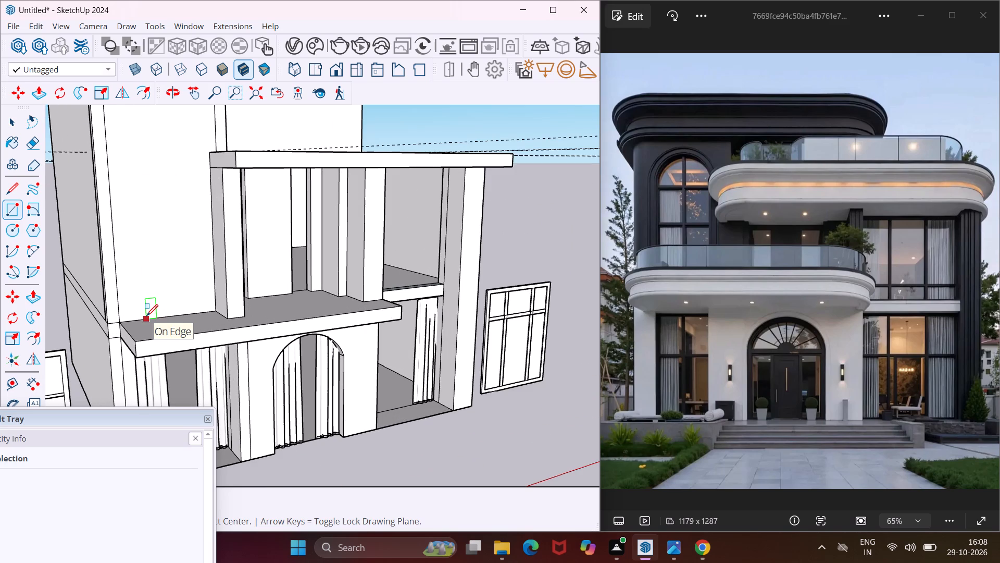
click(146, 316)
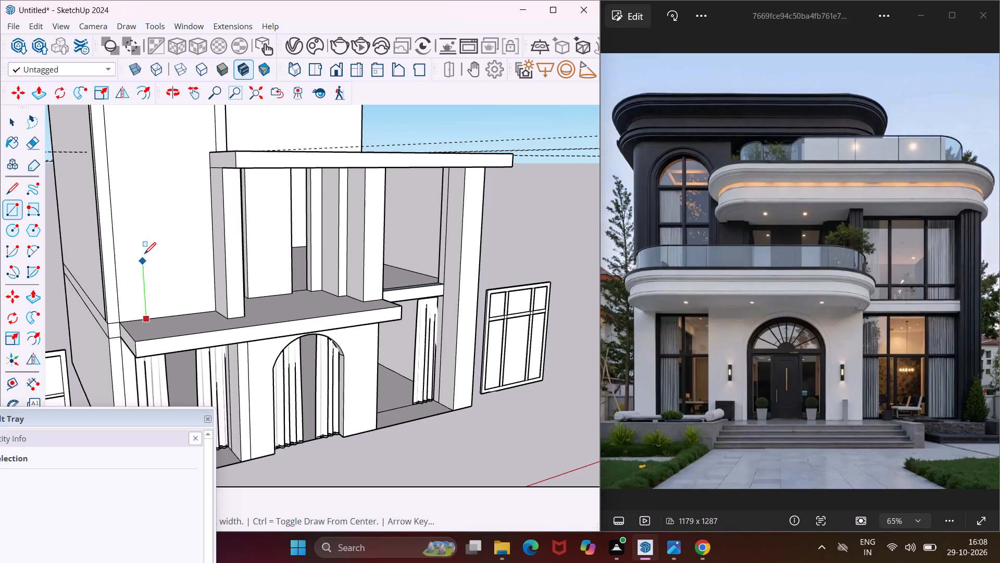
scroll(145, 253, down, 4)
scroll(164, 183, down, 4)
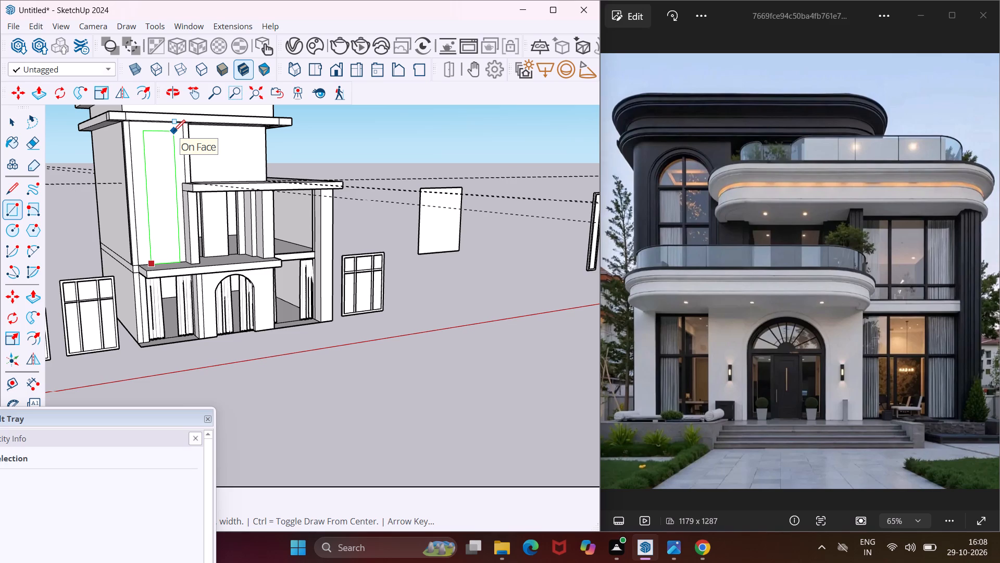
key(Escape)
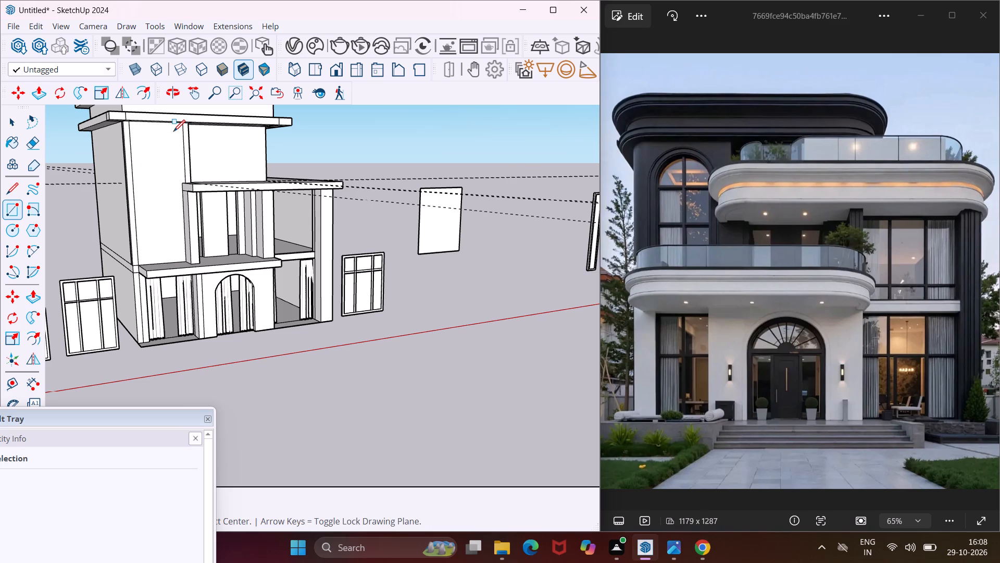
Draw a tall window rectangle on the upper-floor front wall, from the balcony slab to just below the roof slab.
click(149, 262)
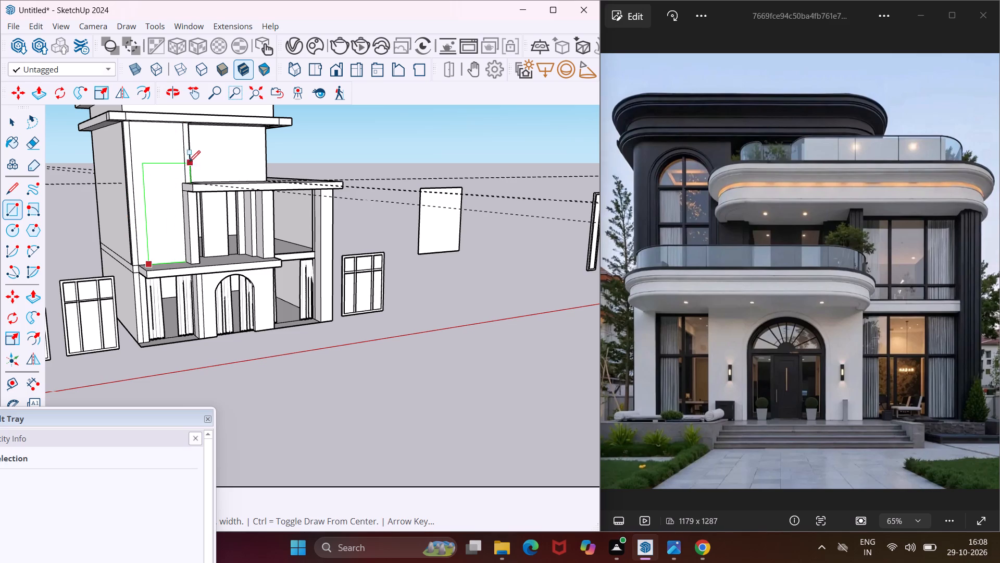
click(174, 138)
key(Escape)
key(space)
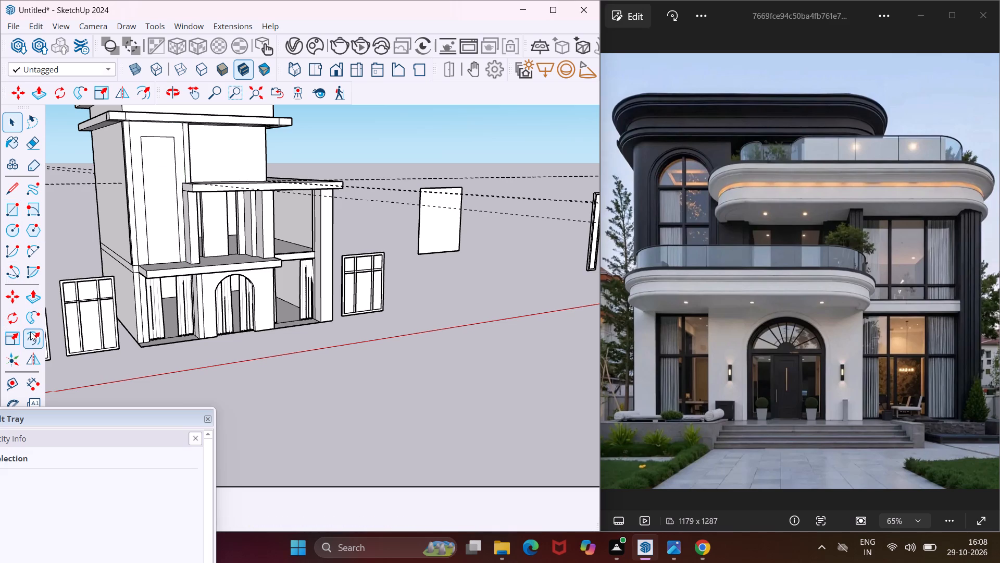
Draw an arc of about 2' 2" radius between the upper-floor window rectangle's two vertical edges, bulging up to just below its top edge.
click(25, 251)
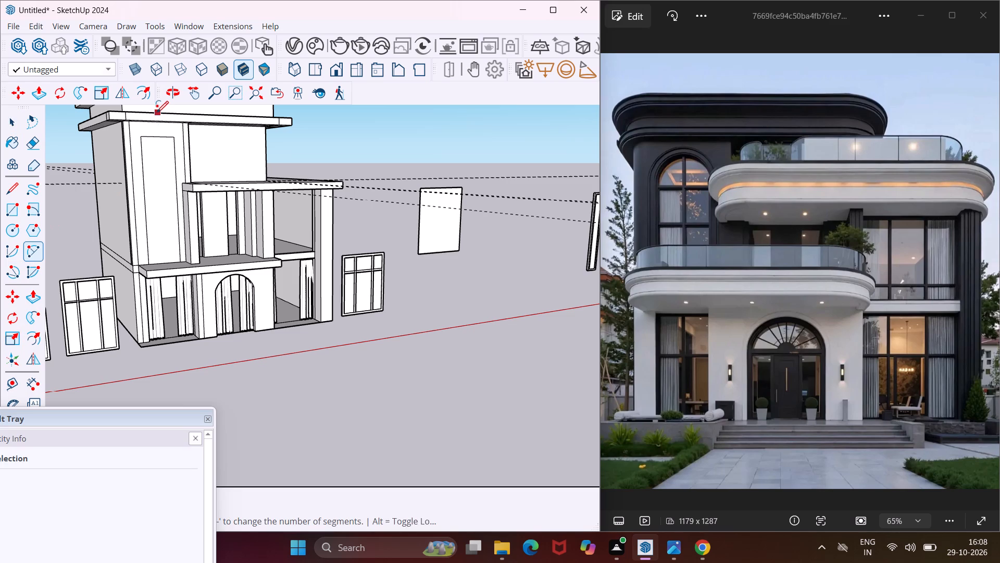
scroll(154, 114, up, 12)
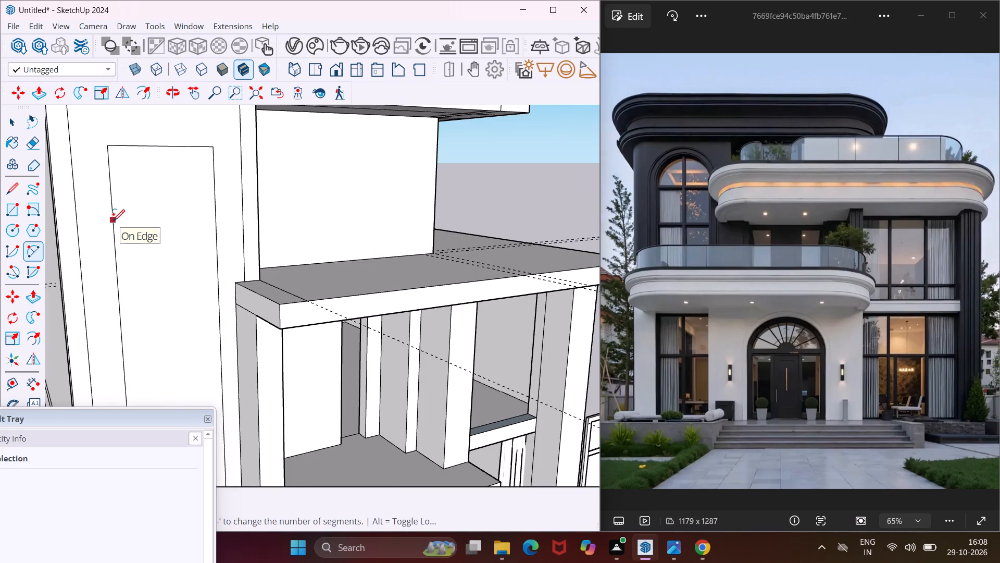
click(113, 221)
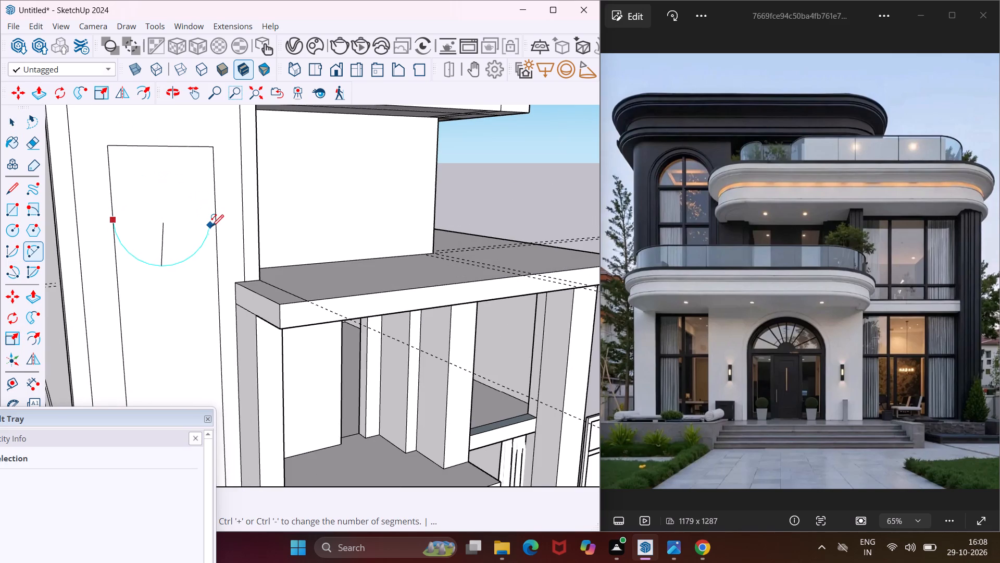
click(216, 219)
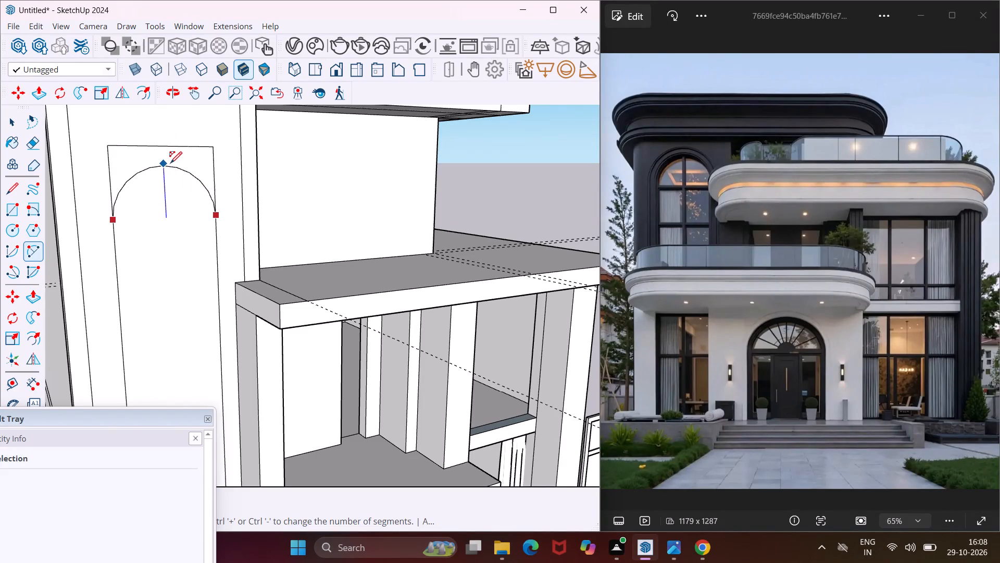
click(169, 162)
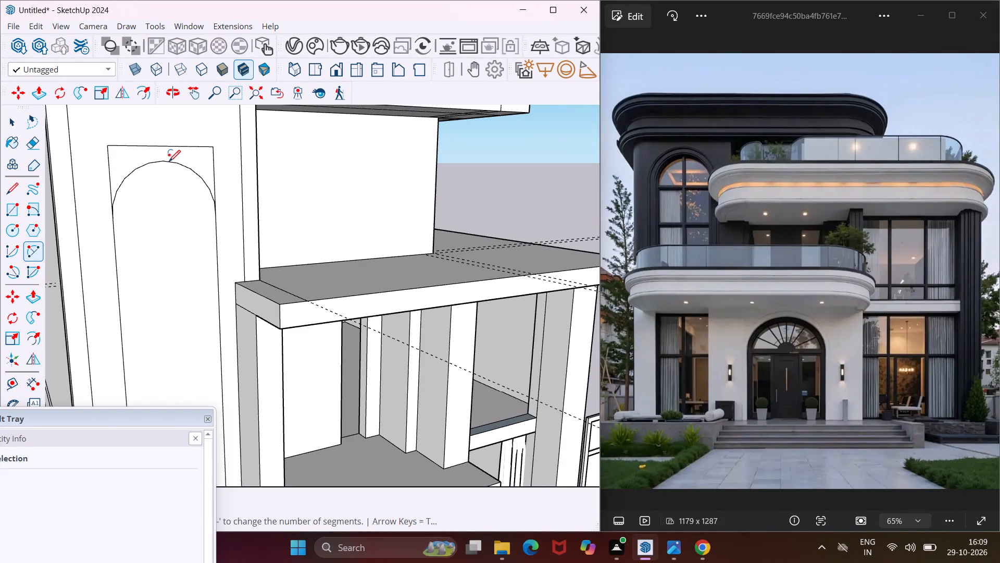
key(Escape)
Set the window arch's segment count to 100 for a smoother curve.
key(space)
click(167, 163)
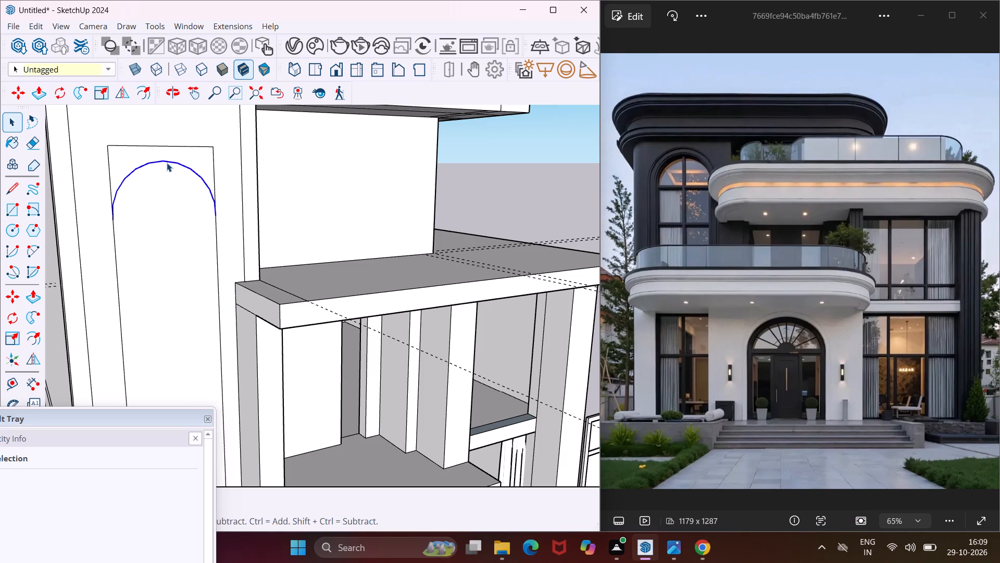
right_click(167, 163)
click(171, 174)
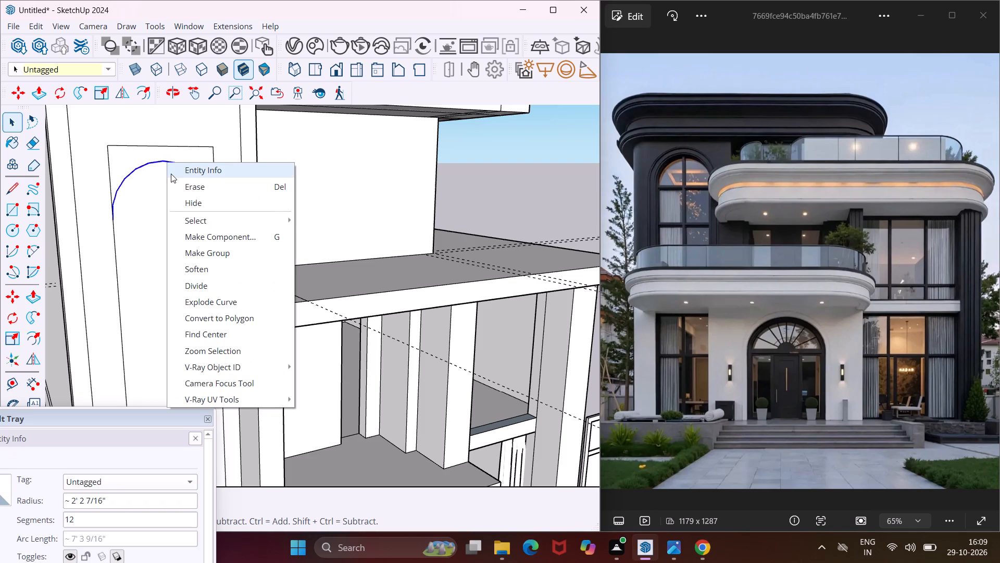
click(88, 518)
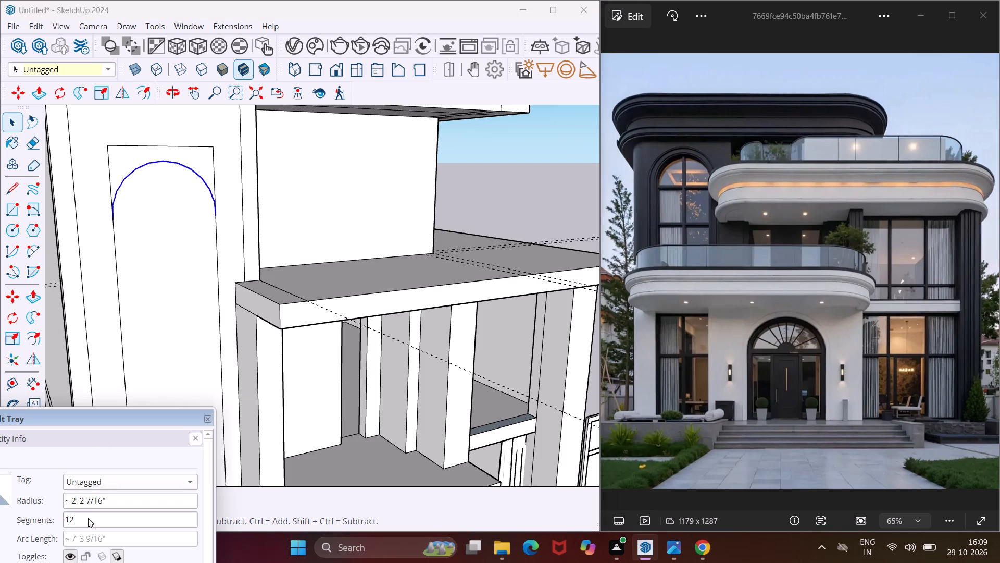
key(BackSpace)
key(BackSpace)
text(100)
key(Return)
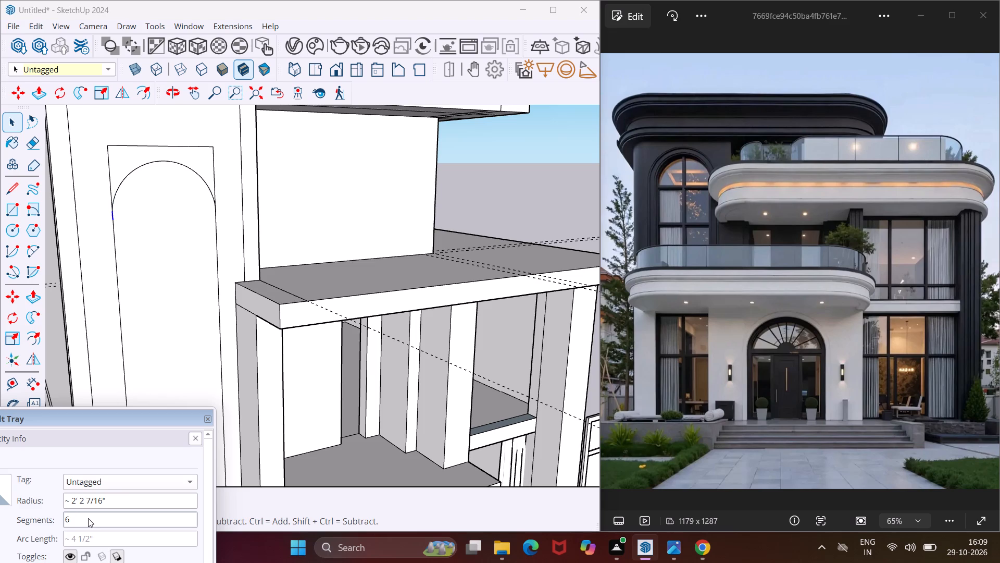
scroll(214, 400, down, 2)
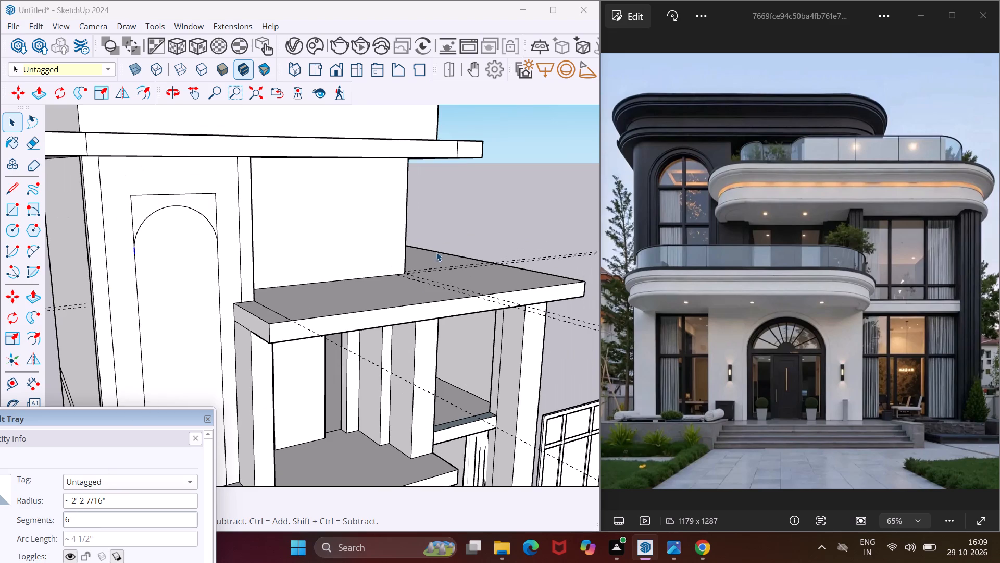
click(430, 205)
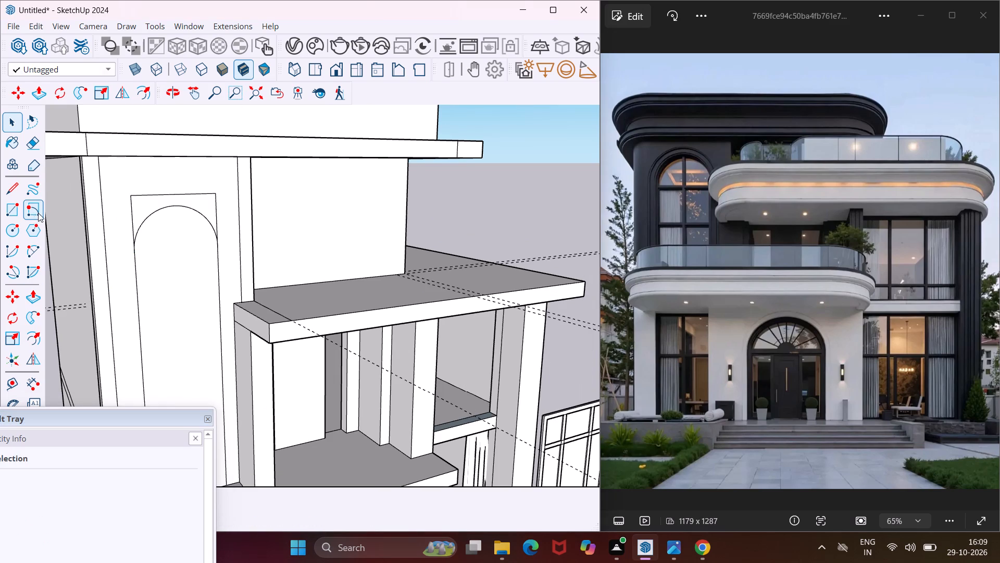
Erase the rectangle's top edge and the leftover vertical edges above the arch, leaving a round-topped window outline.
key(e)
scroll(53, 160, up, 4)
drag(231, 215, 205, 242)
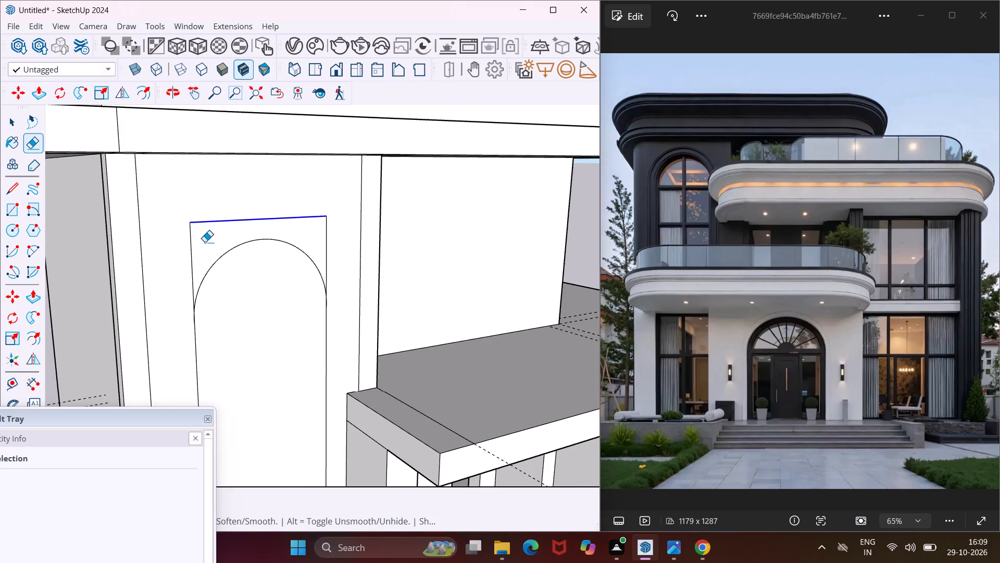
drag(205, 242, 192, 258)
drag(305, 230, 335, 256)
key(Escape)
key(space)
Copy the arched window face out of the upper-floor wall to open space beside the villa, beyond the arched door frame.
scroll(280, 178, down, 7)
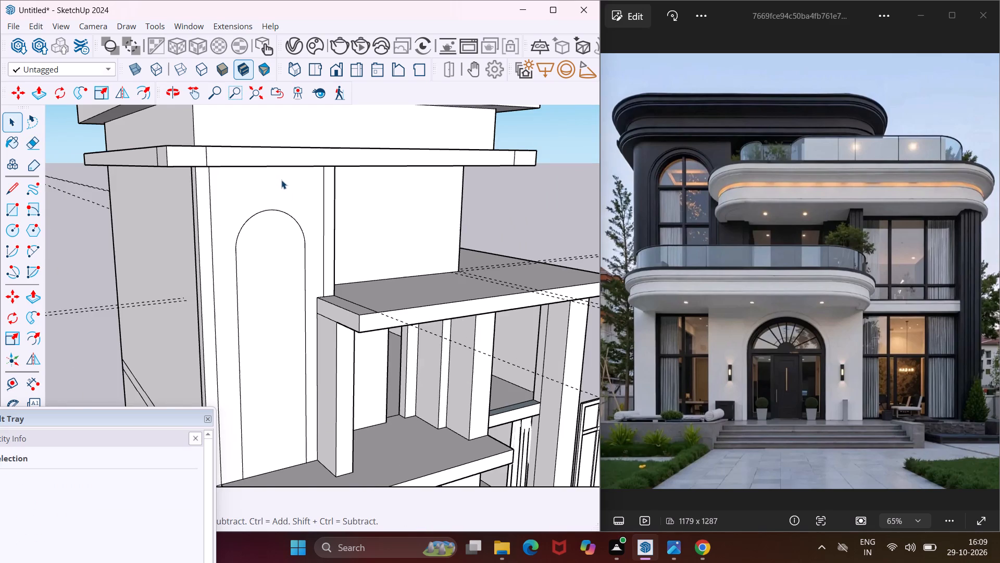
scroll(282, 197, down, 3)
click(281, 271)
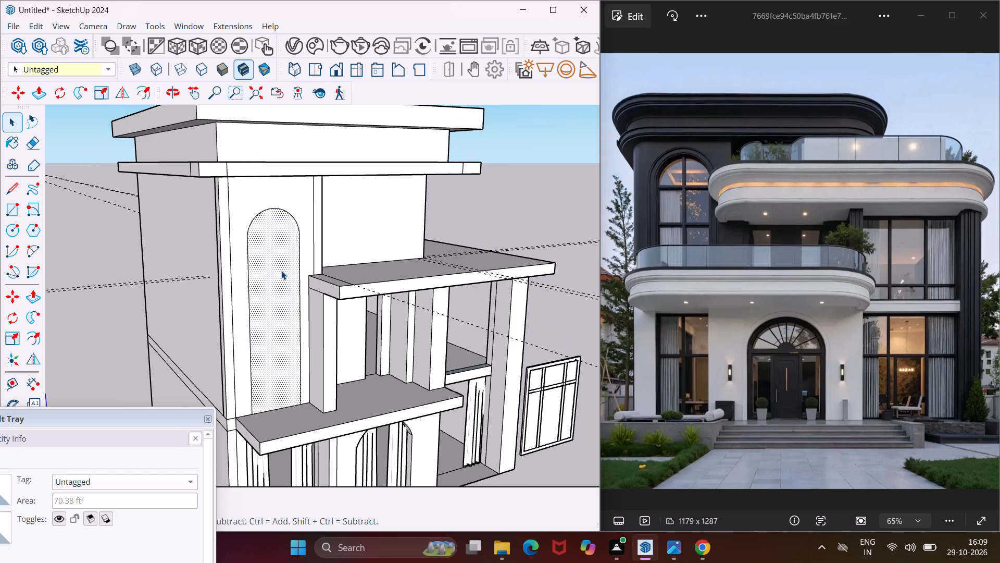
key(m)
click(281, 271)
scroll(265, 267, down, 3)
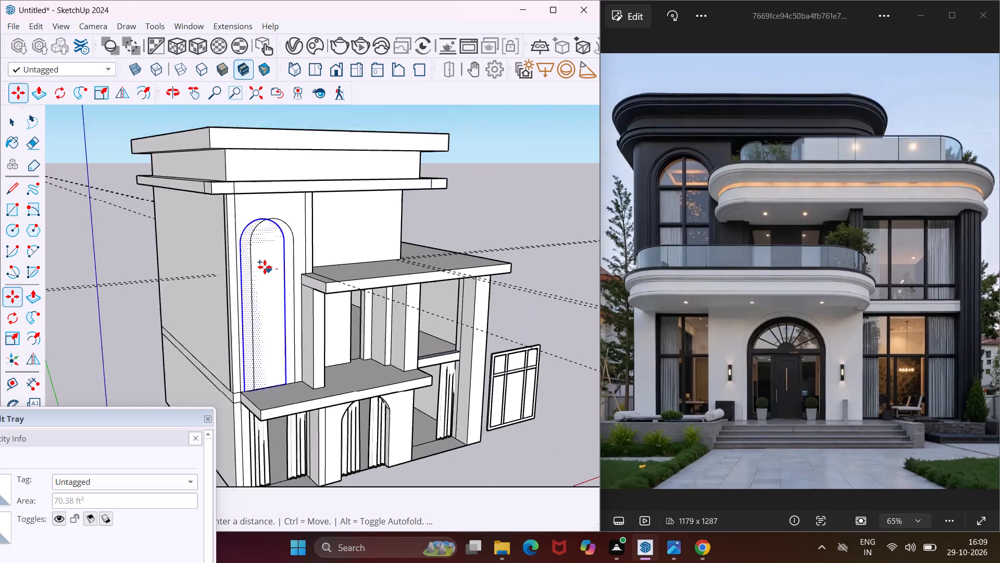
scroll(265, 267, down, 6)
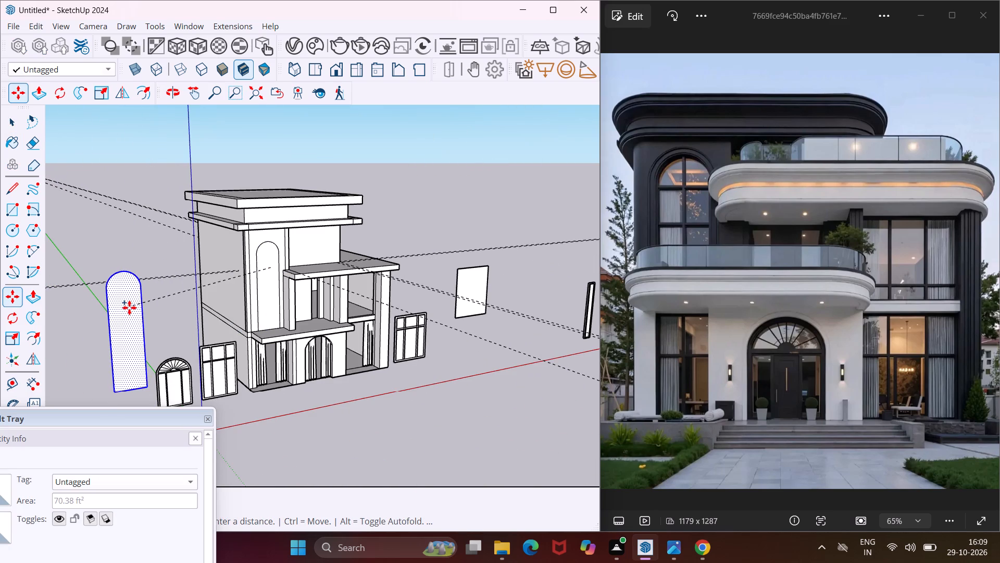
click(129, 308)
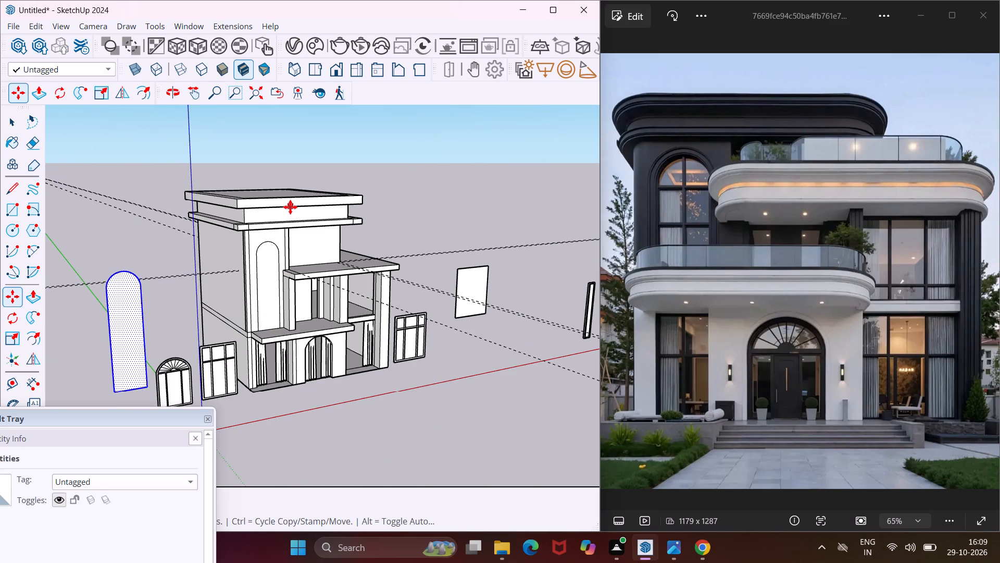
scroll(287, 212, up, 4)
scroll(267, 264, up, 4)
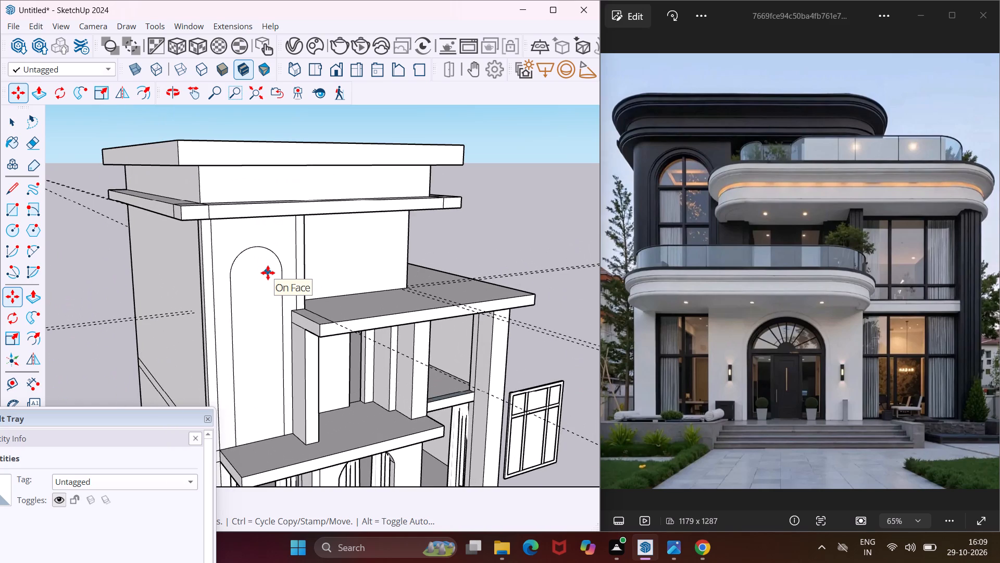
key(Escape)
key(space)
Push/Pull the arched face on the upper-floor wall inward about 8 7/8" through the wall to cut the window opening.
scroll(264, 276, up, 4)
click(264, 276)
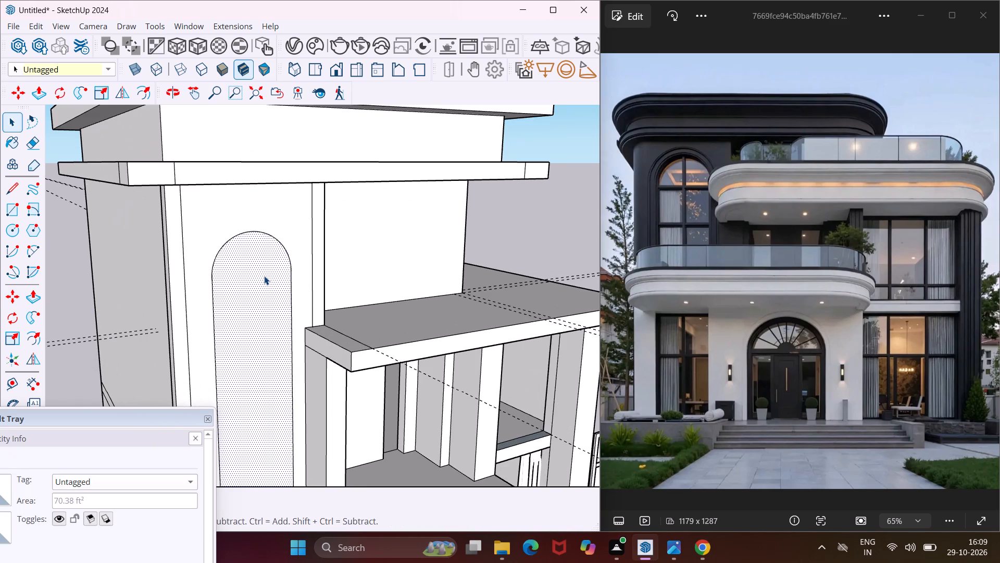
key(p)
click(264, 276)
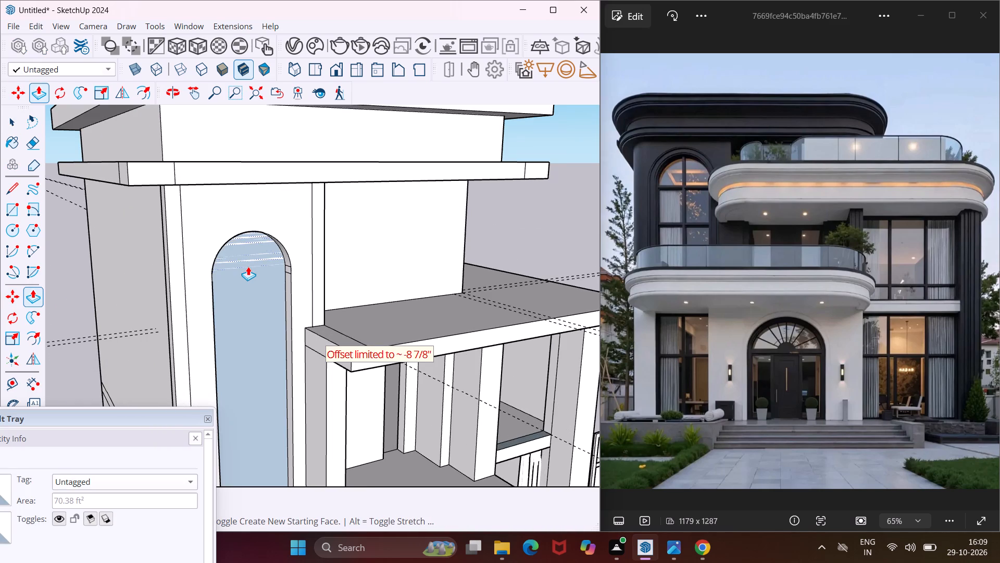
click(248, 266)
key(Escape)
key(space)
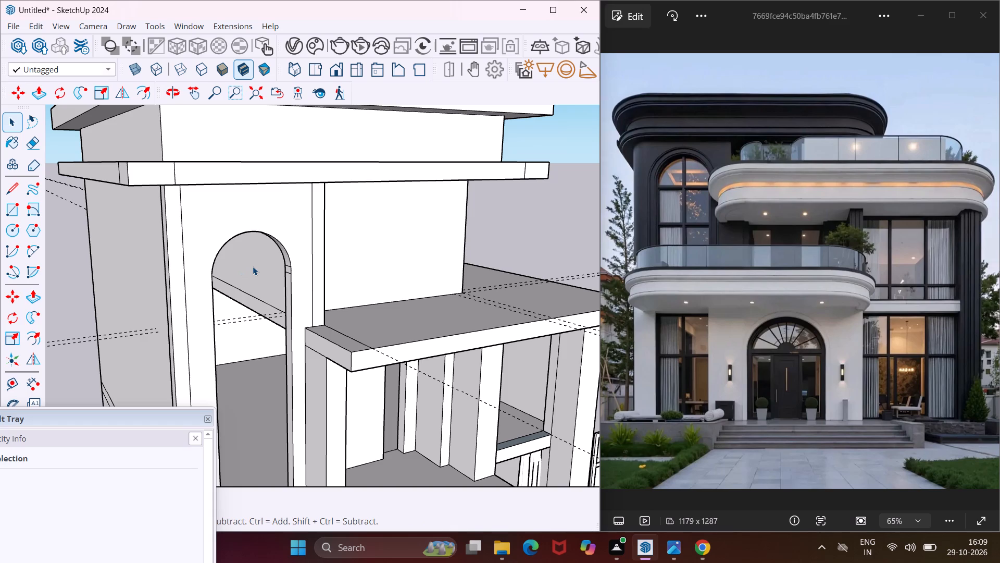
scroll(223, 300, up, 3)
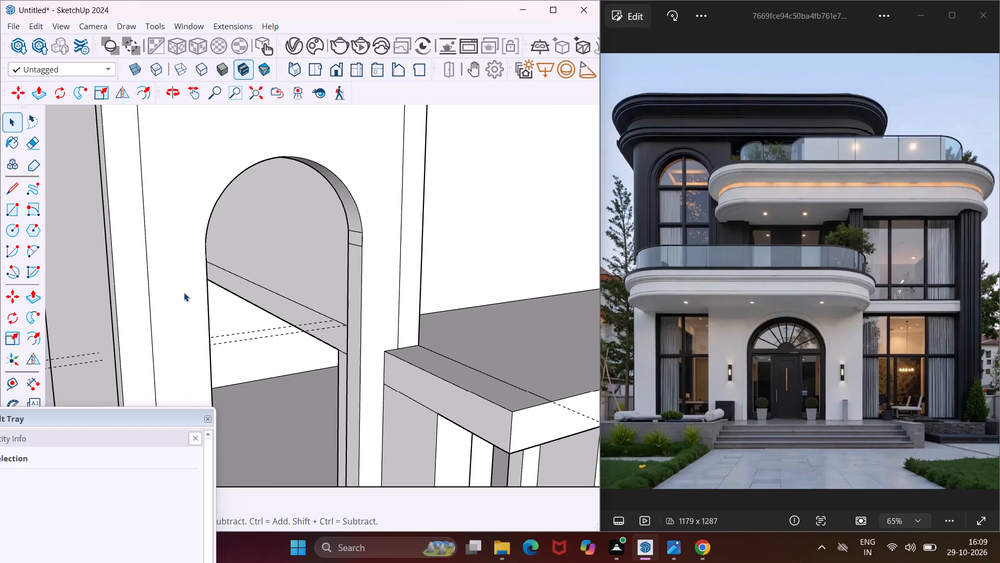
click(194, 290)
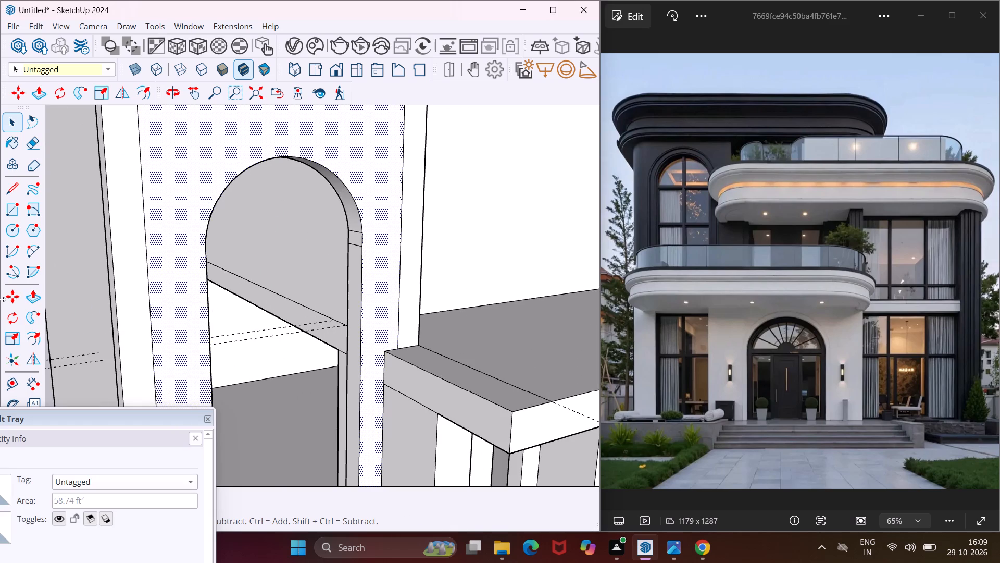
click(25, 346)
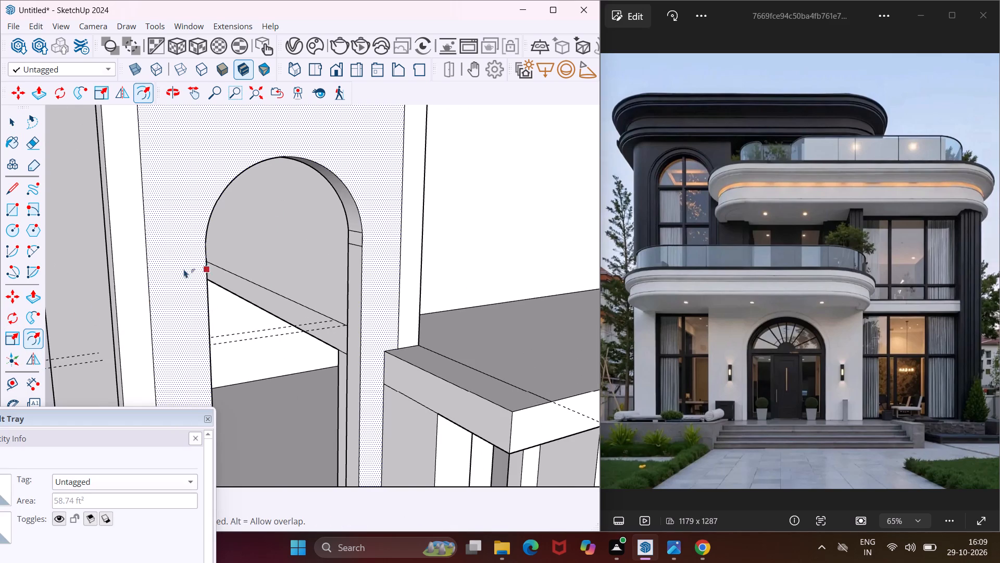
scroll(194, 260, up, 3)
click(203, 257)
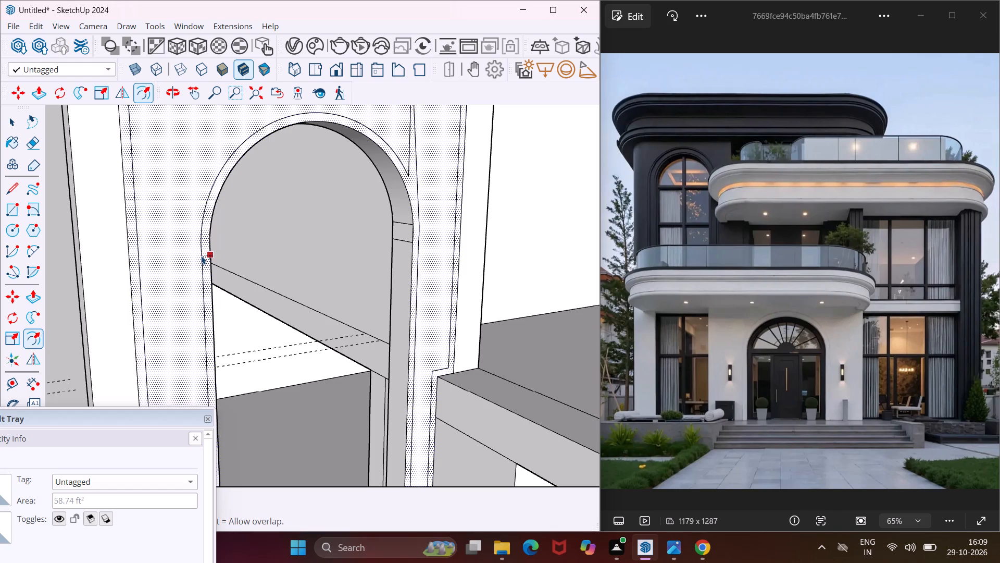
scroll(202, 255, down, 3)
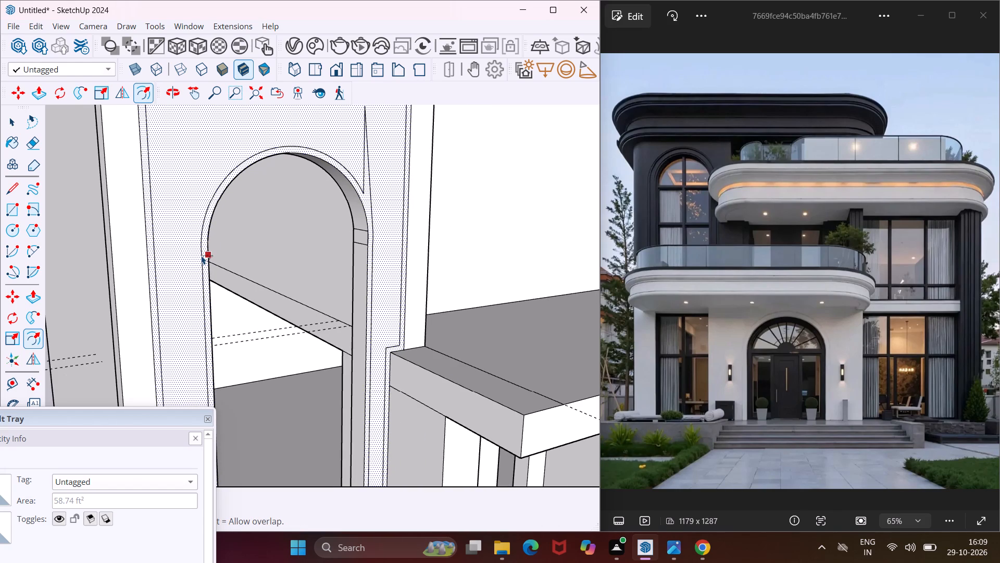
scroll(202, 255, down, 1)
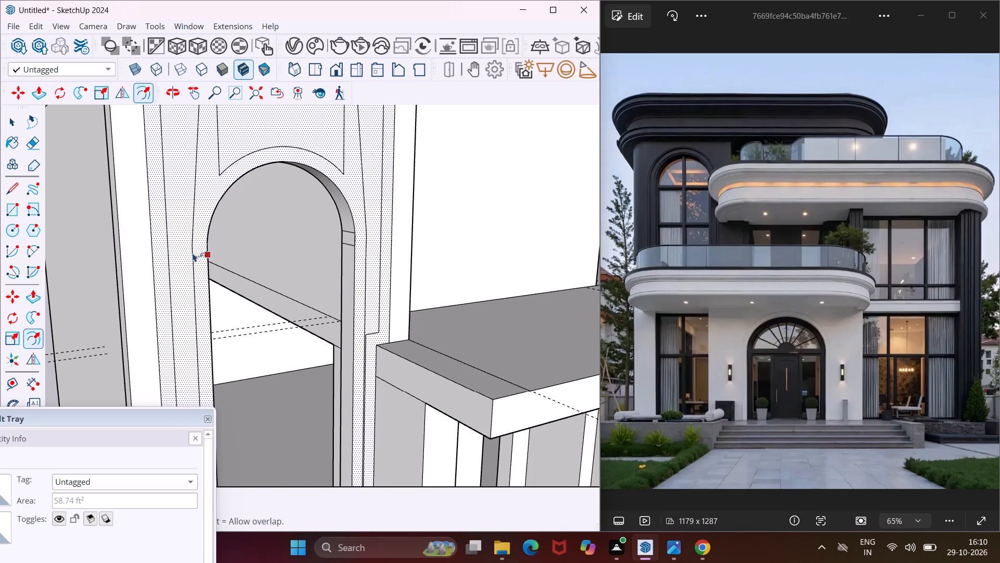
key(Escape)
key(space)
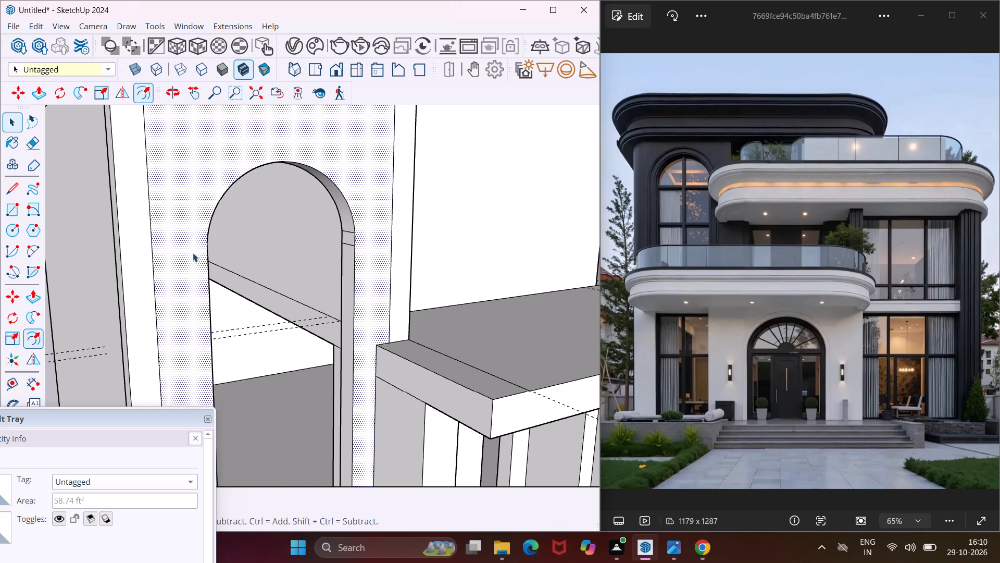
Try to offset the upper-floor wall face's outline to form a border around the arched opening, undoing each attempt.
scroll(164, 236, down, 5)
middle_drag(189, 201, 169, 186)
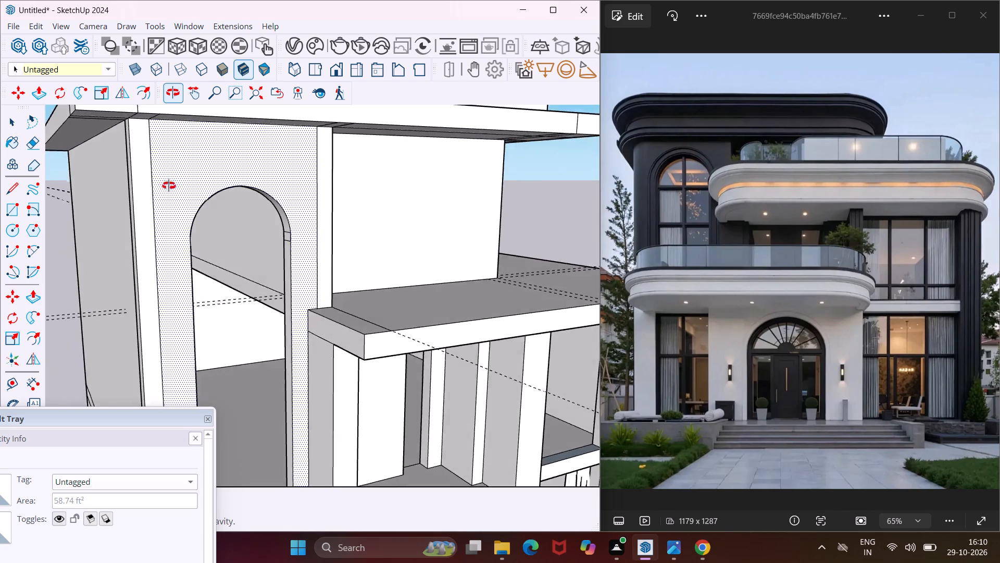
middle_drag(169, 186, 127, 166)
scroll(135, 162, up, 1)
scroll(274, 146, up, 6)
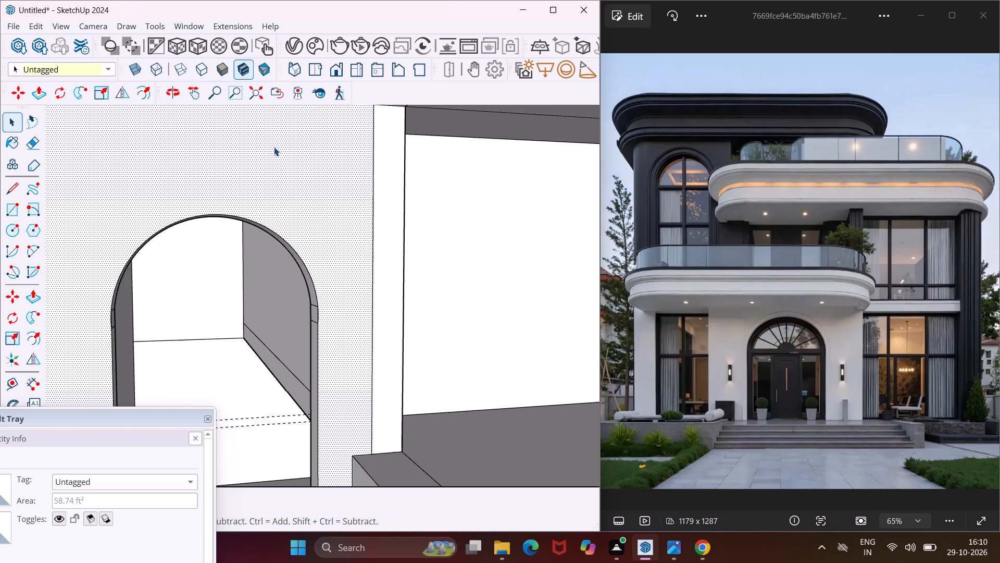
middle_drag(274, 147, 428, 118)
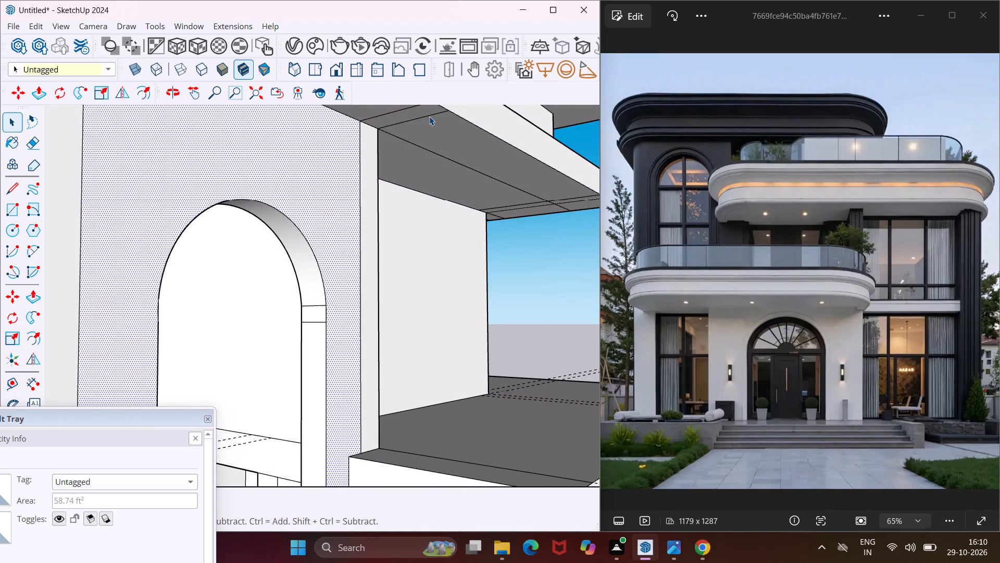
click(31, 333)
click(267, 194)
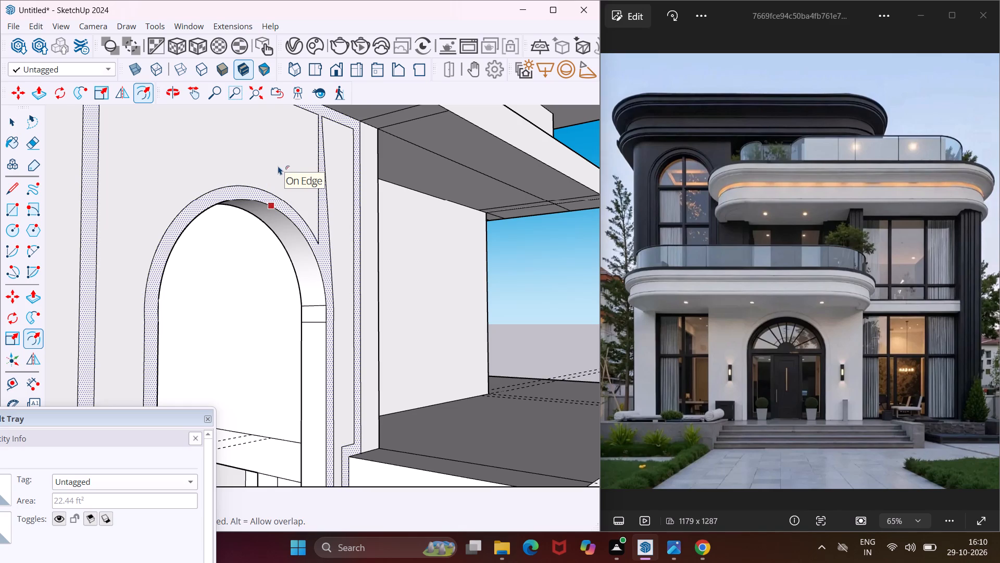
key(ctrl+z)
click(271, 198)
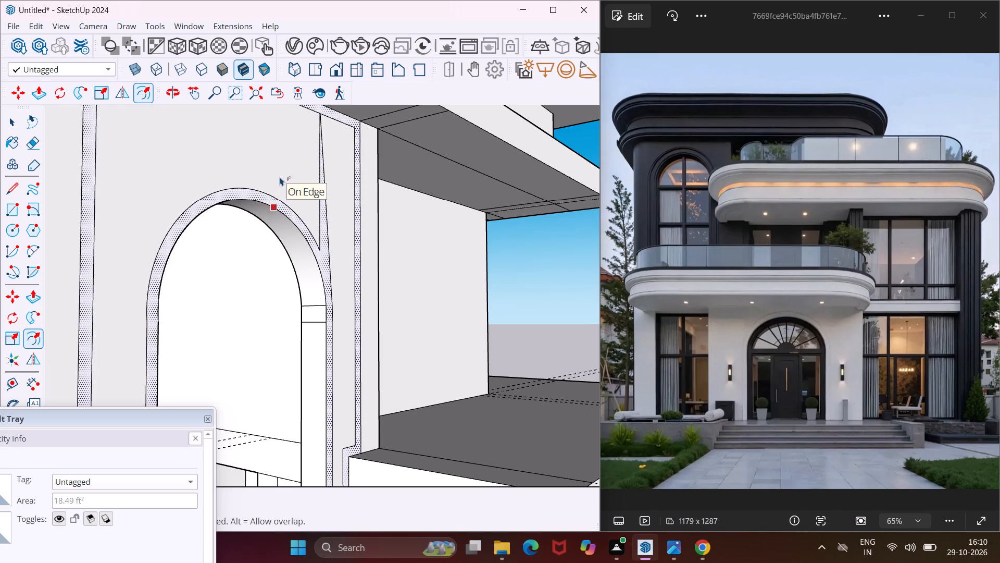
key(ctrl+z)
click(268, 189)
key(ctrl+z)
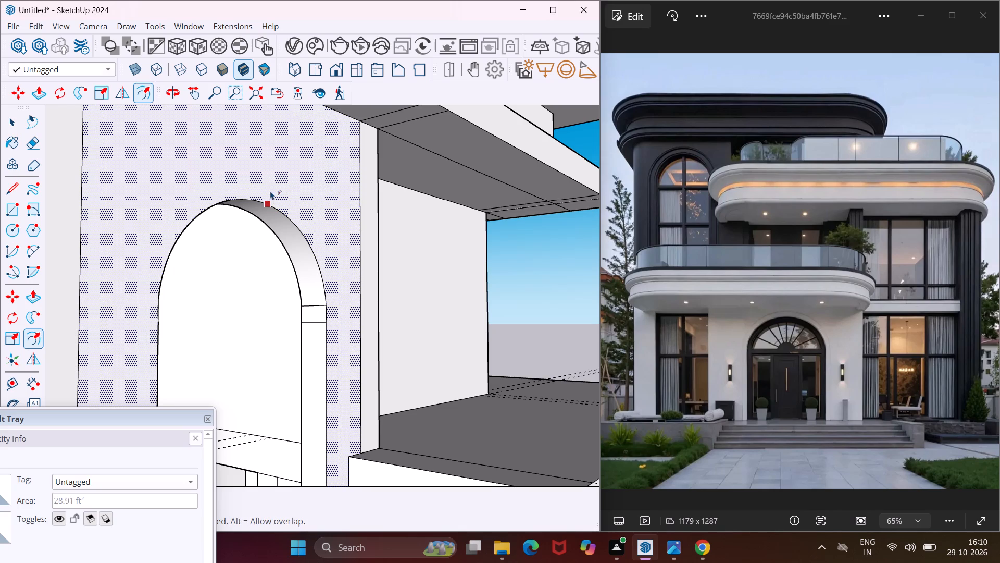
Offset the upper-floor wall face's outline to form a narrow border around the arched window opening.
click(270, 192)
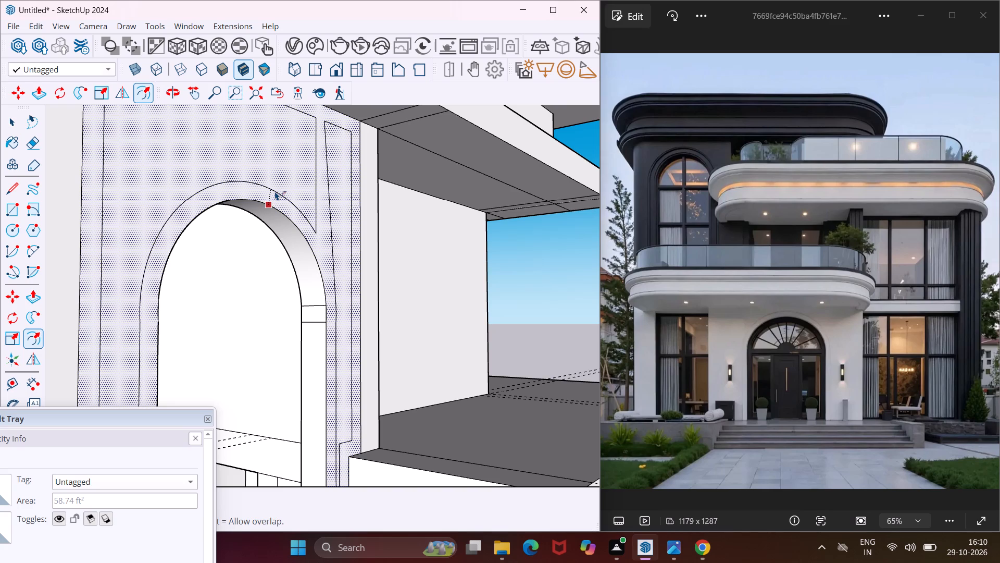
click(275, 191)
key(Escape)
key(space)
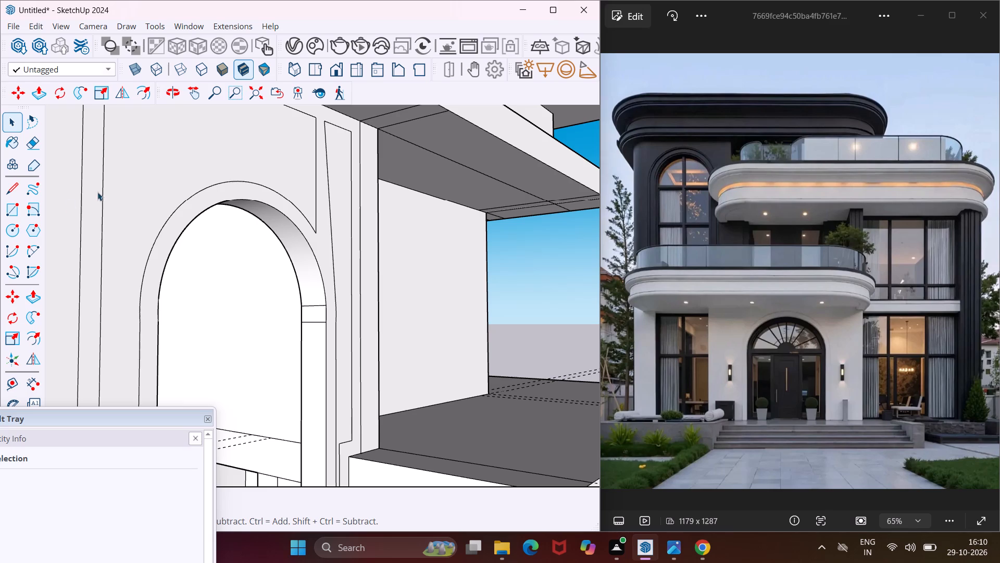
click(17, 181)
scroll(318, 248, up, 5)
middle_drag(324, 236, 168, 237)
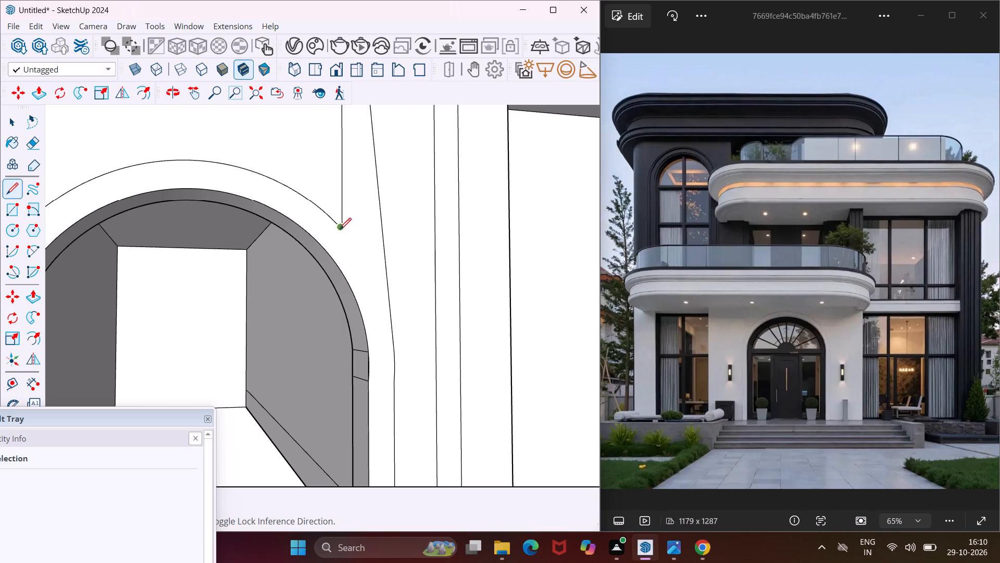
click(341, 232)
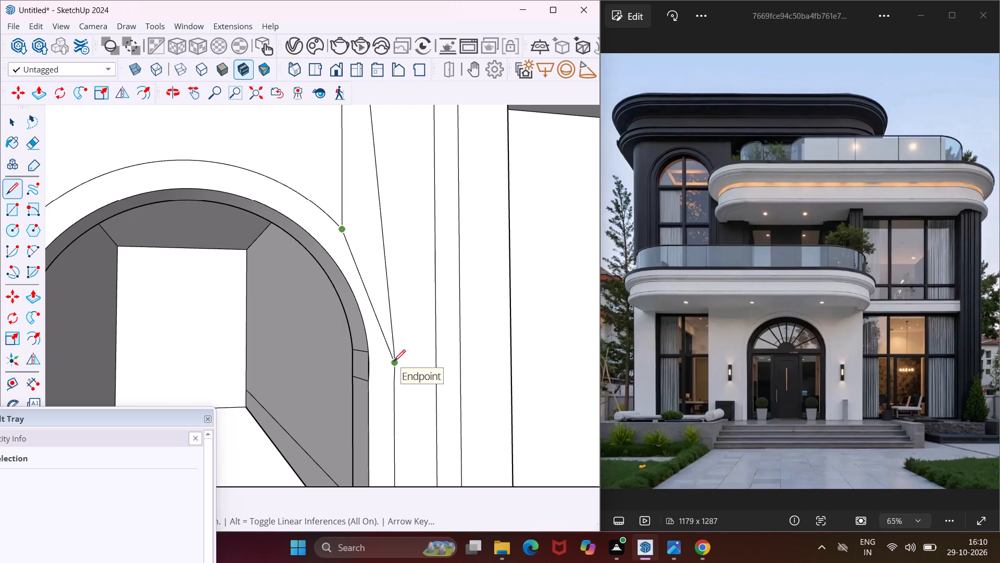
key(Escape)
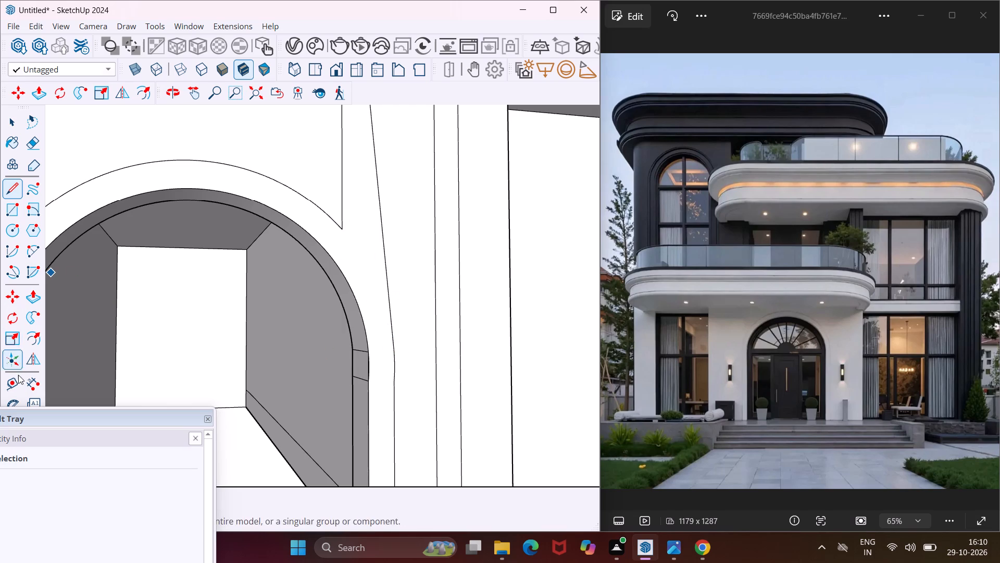
Draw an arc bridging the gap between the broken end of the border's outer curve and its straight side edge.
click(30, 250)
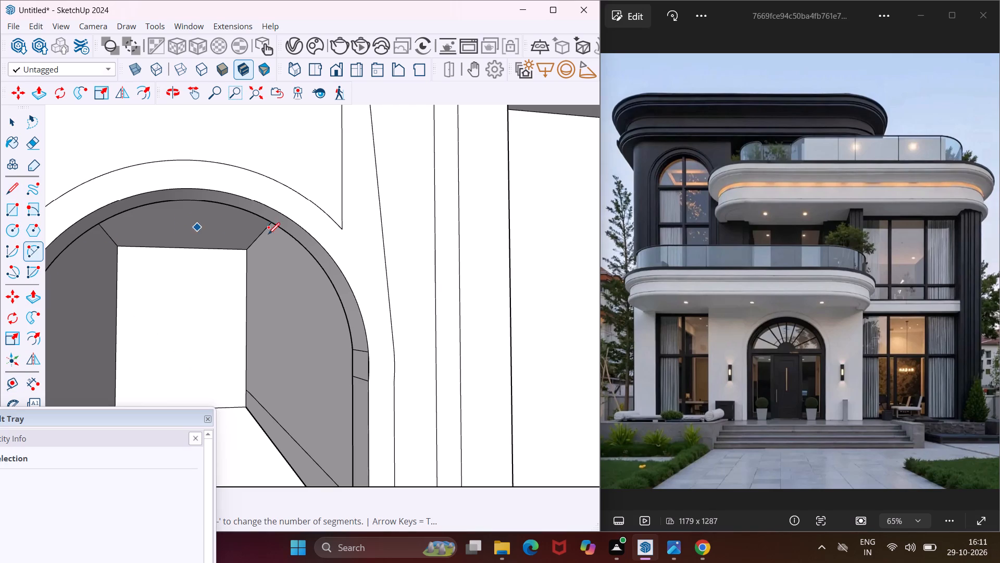
click(343, 230)
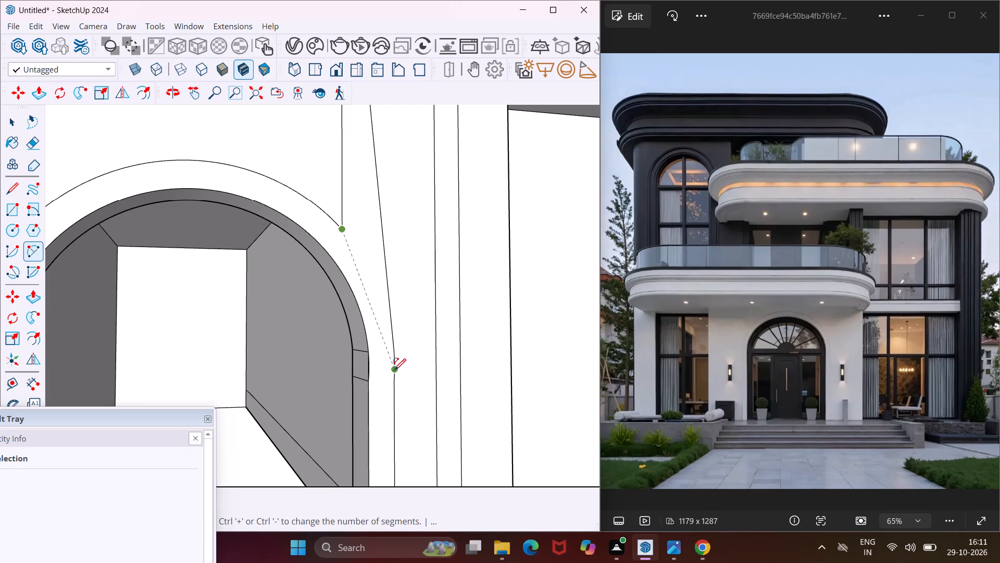
click(394, 375)
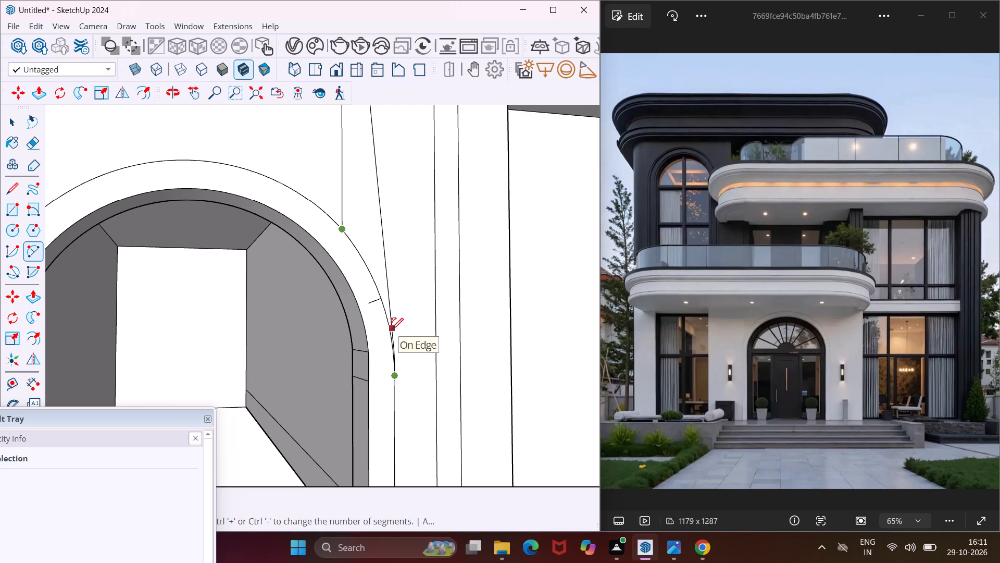
scroll(391, 329, up, 2)
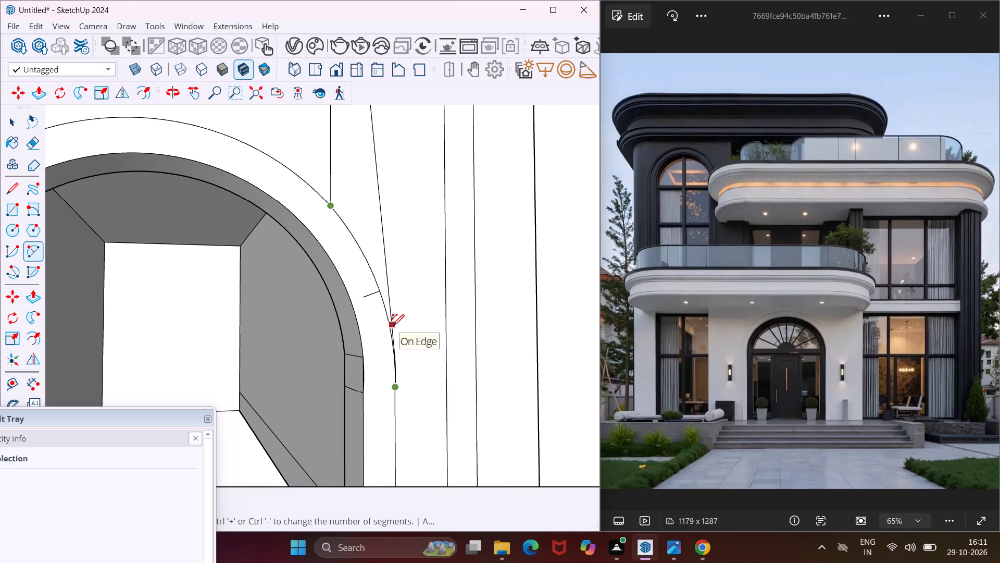
click(393, 326)
key(Escape)
key(space)
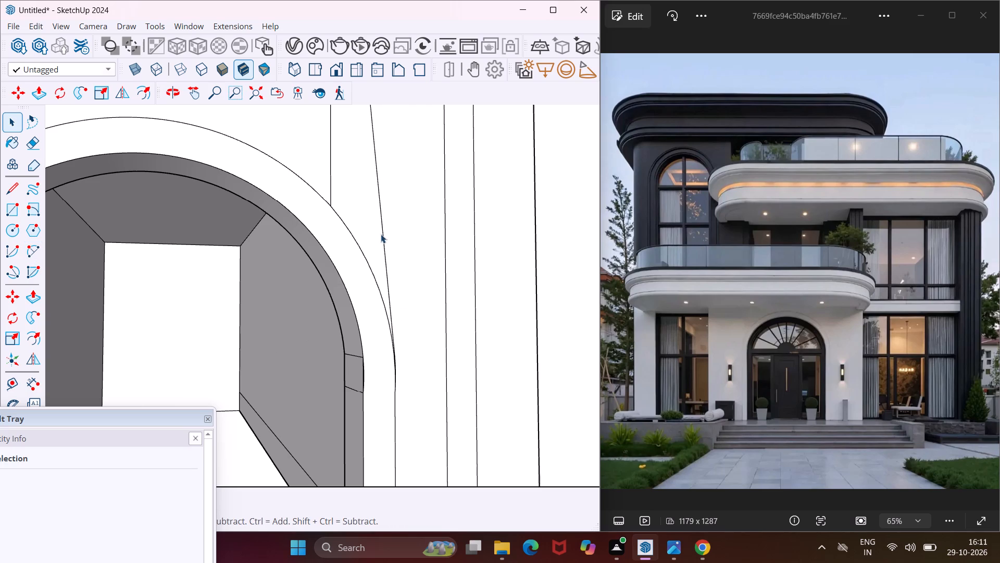
Erase the stray offset lines on the wall above and on both sides of the arched border.
key(e)
drag(319, 157, 411, 206)
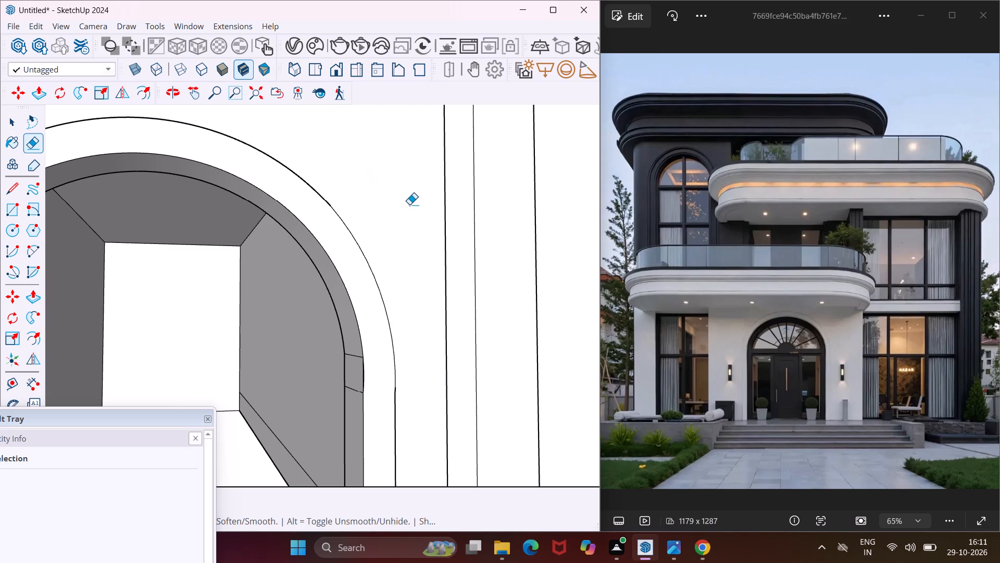
scroll(405, 202, down, 5)
scroll(434, 210, up, 3)
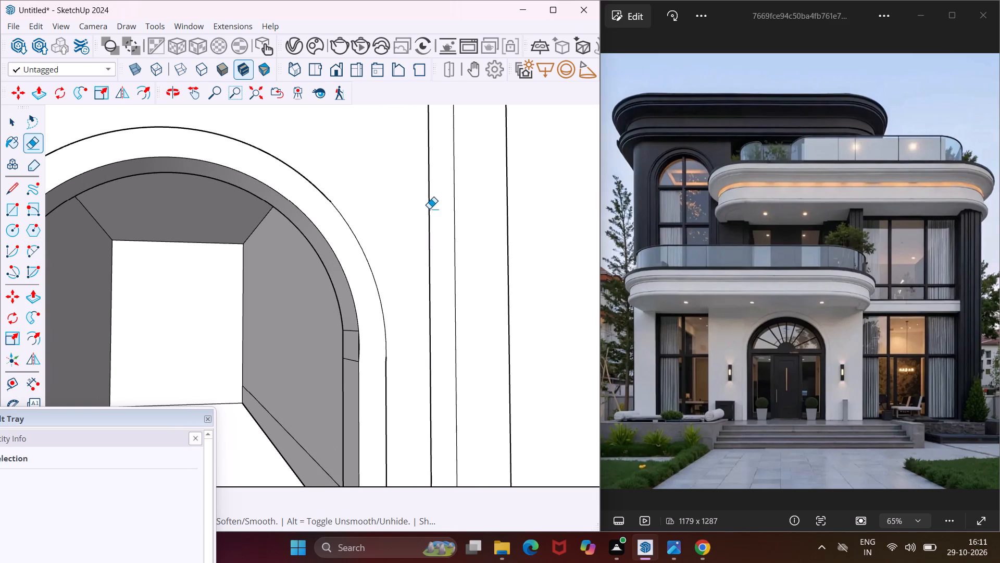
click(429, 209)
scroll(389, 181, down, 11)
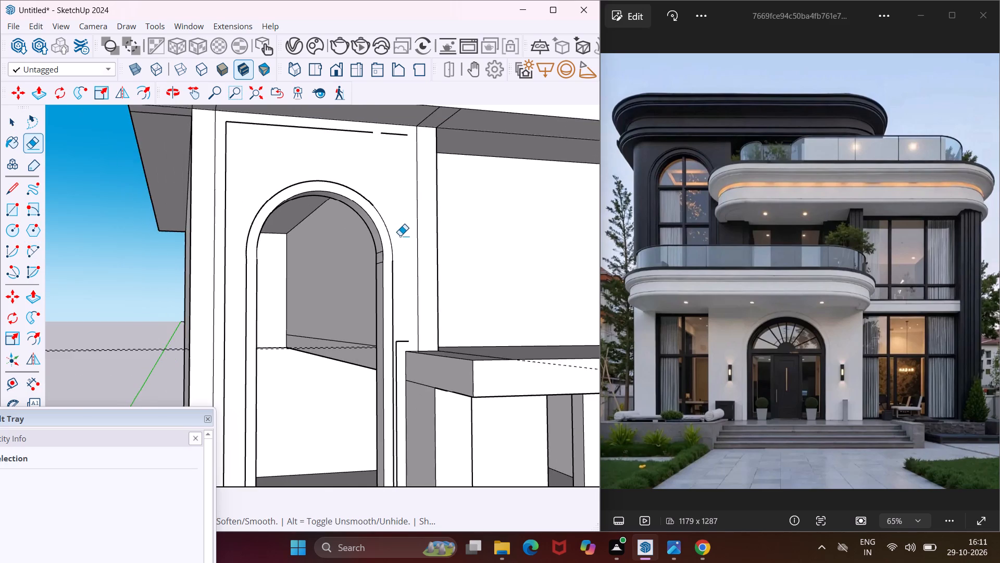
scroll(400, 236, down, 3)
scroll(282, 157, up, 7)
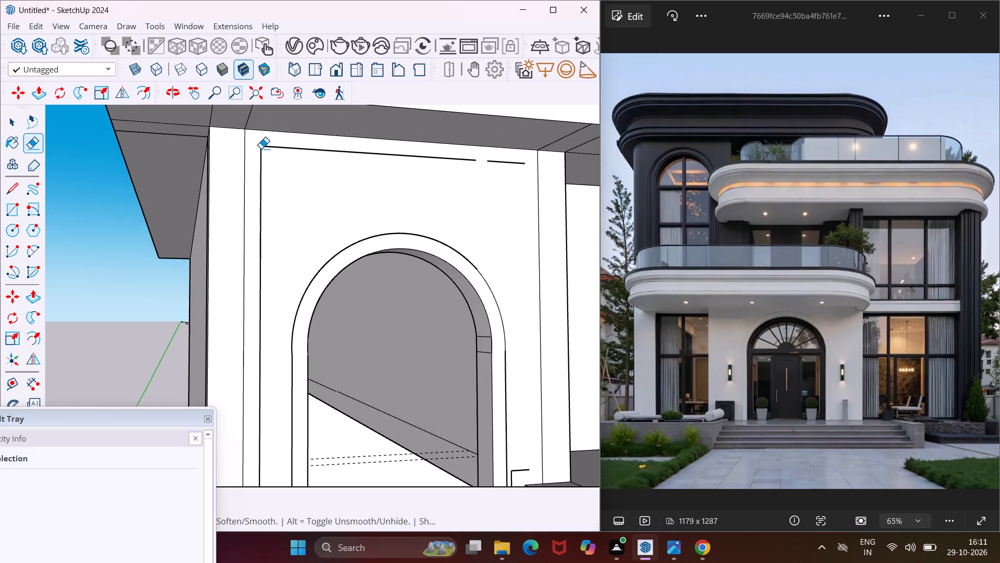
drag(259, 149, 271, 163)
click(277, 146)
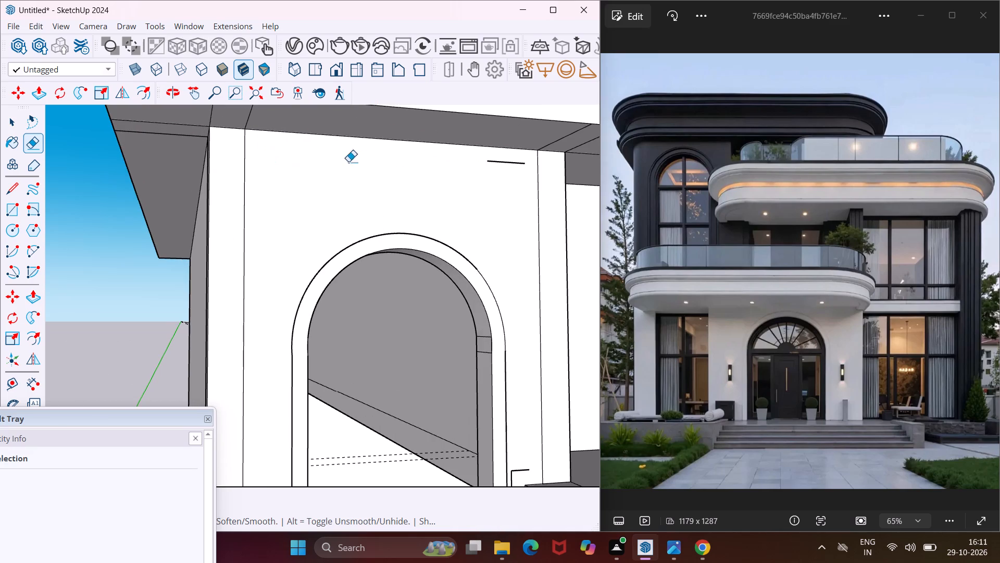
click(504, 162)
scroll(270, 211, down, 5)
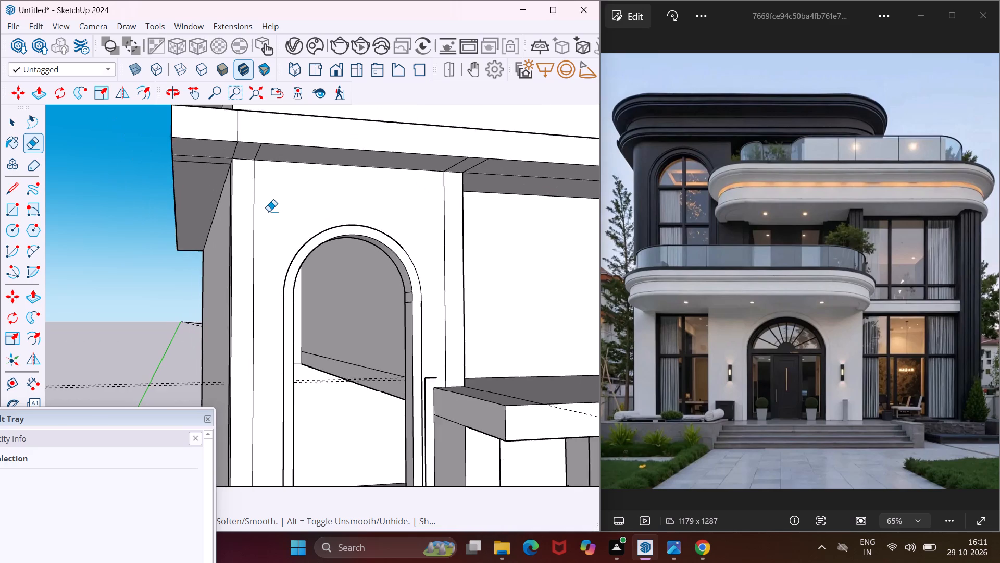
Erase the leftover offset lines between the arched border and the adjoining projecting slab.
scroll(269, 211, down, 7)
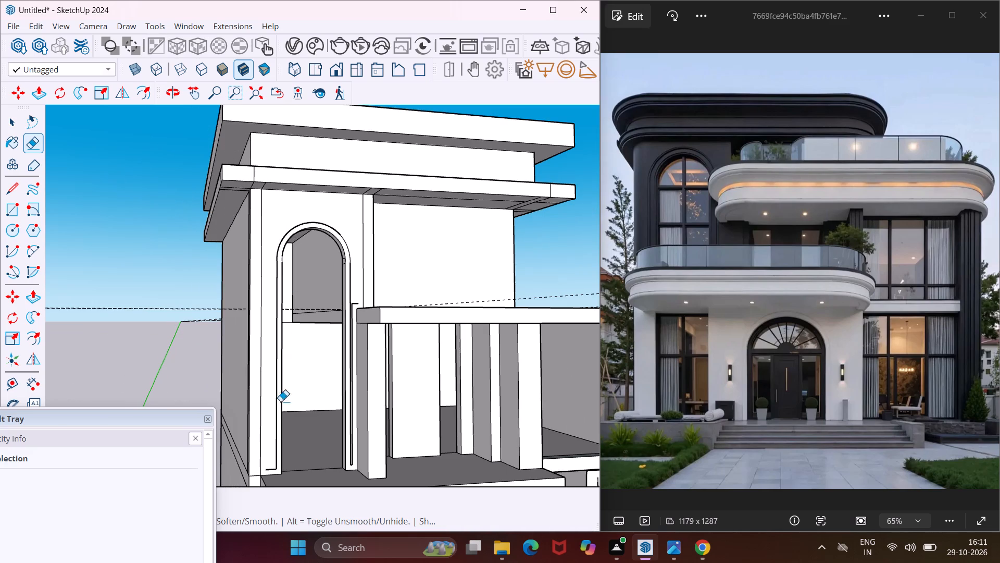
scroll(354, 303, up, 10)
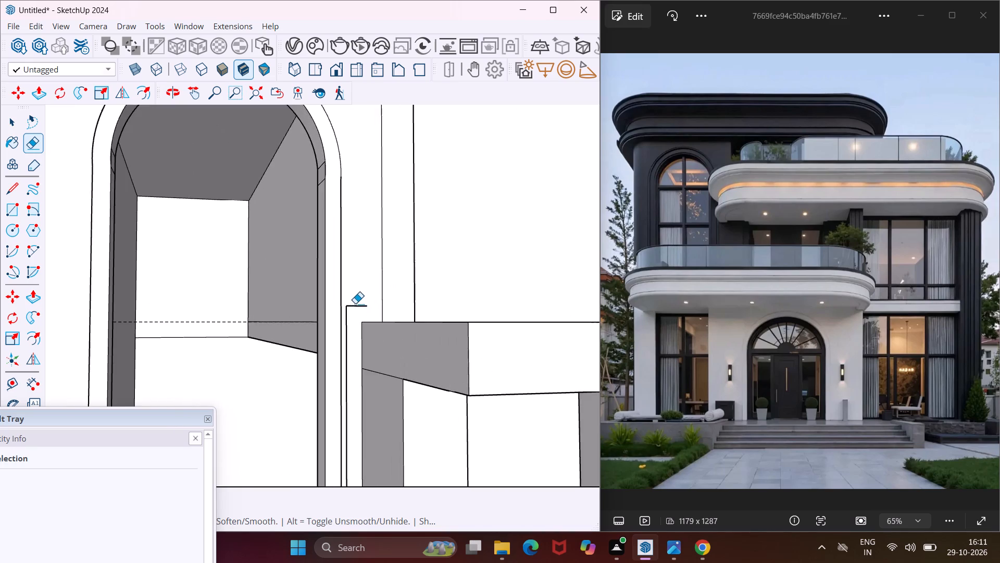
scroll(355, 303, up, 5)
drag(349, 301, 339, 320)
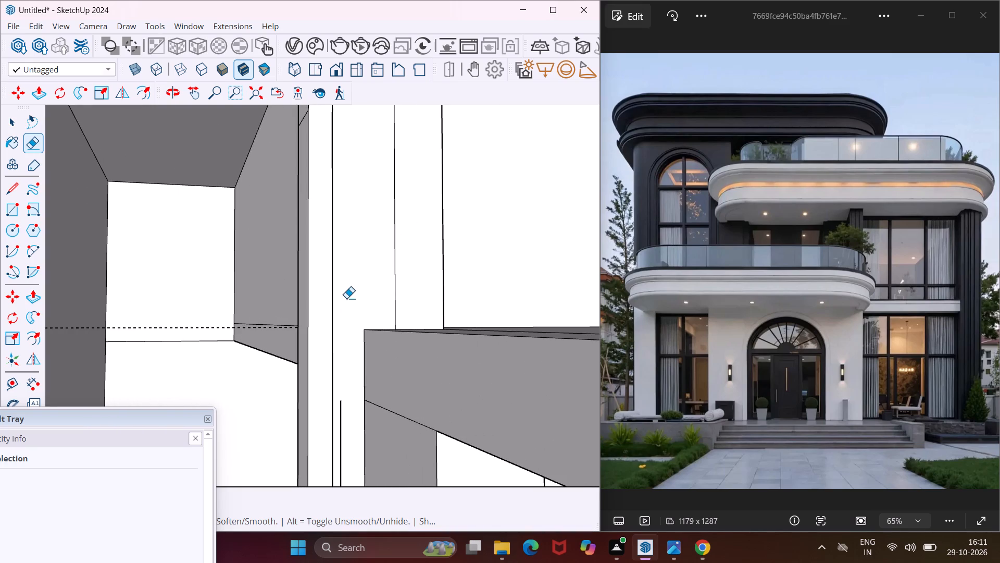
scroll(348, 282, down, 5)
scroll(348, 363, up, 4)
click(339, 357)
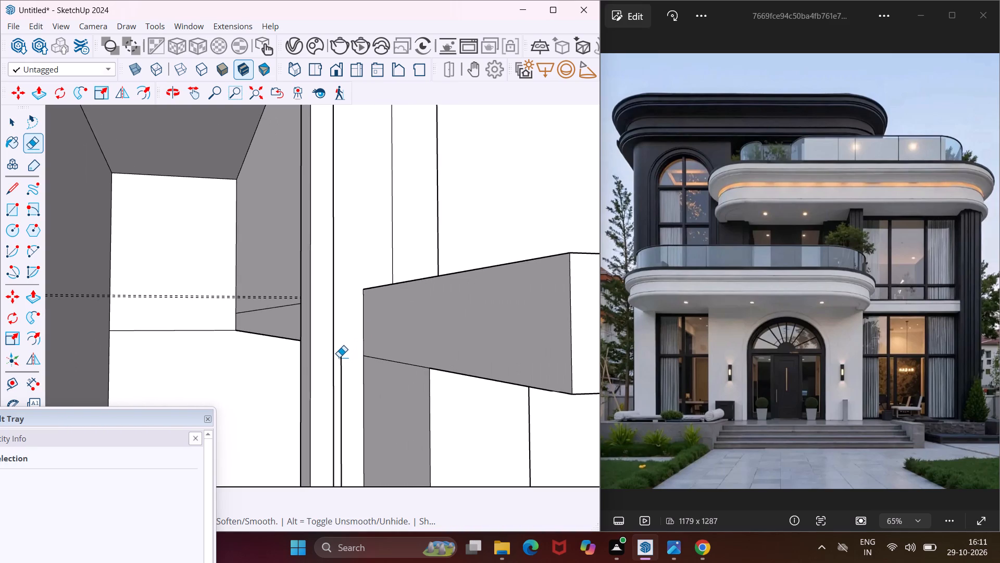
click(343, 365)
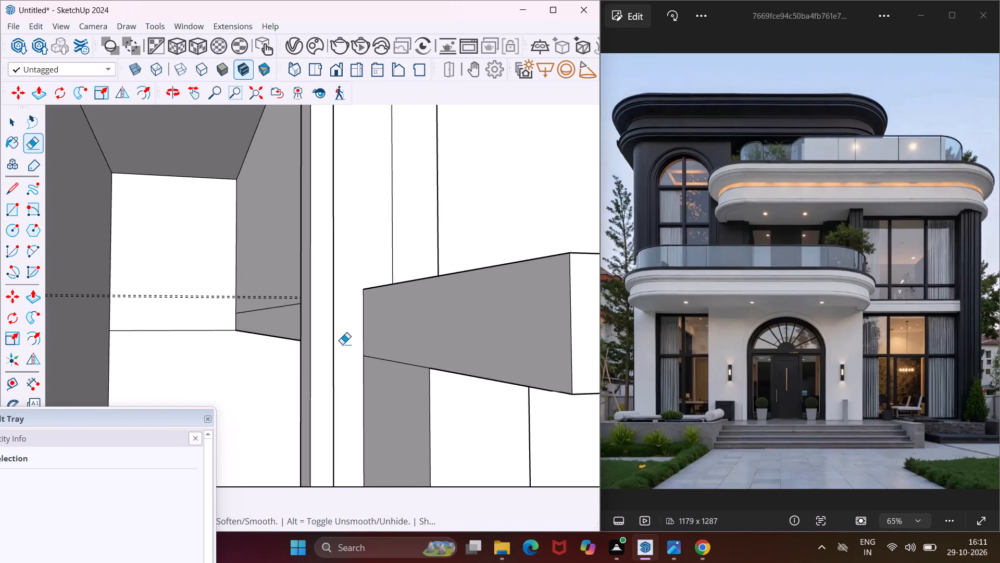
scroll(349, 239, down, 16)
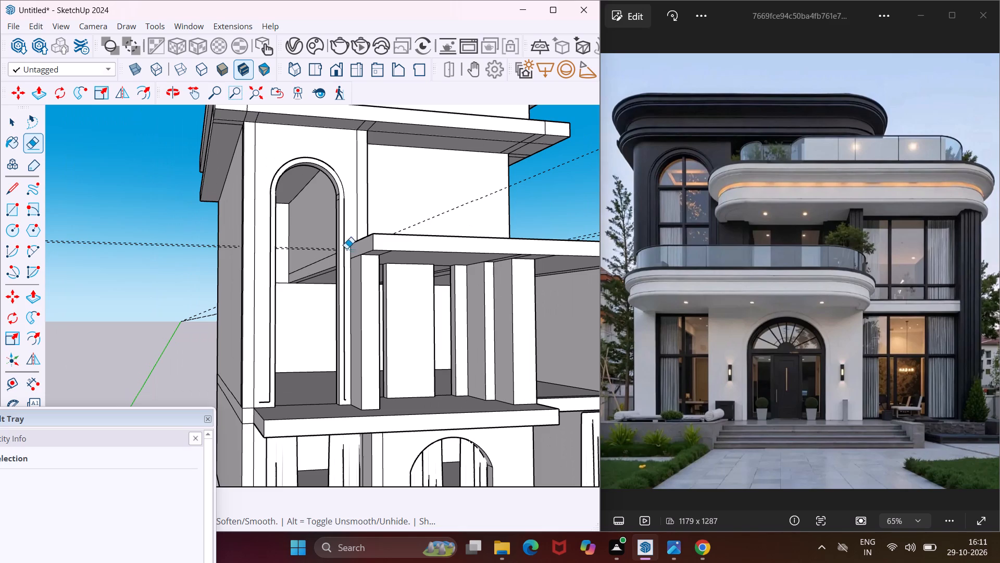
key(Escape)
key(space)
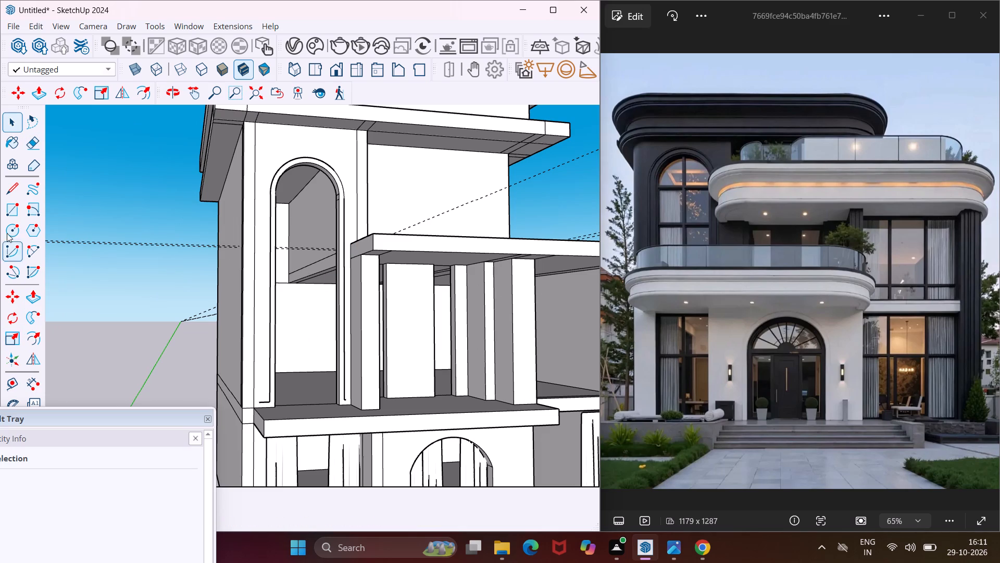
Draw short lines extending both outer side edges of the border down to the wall's base at the floor slab.
click(7, 198)
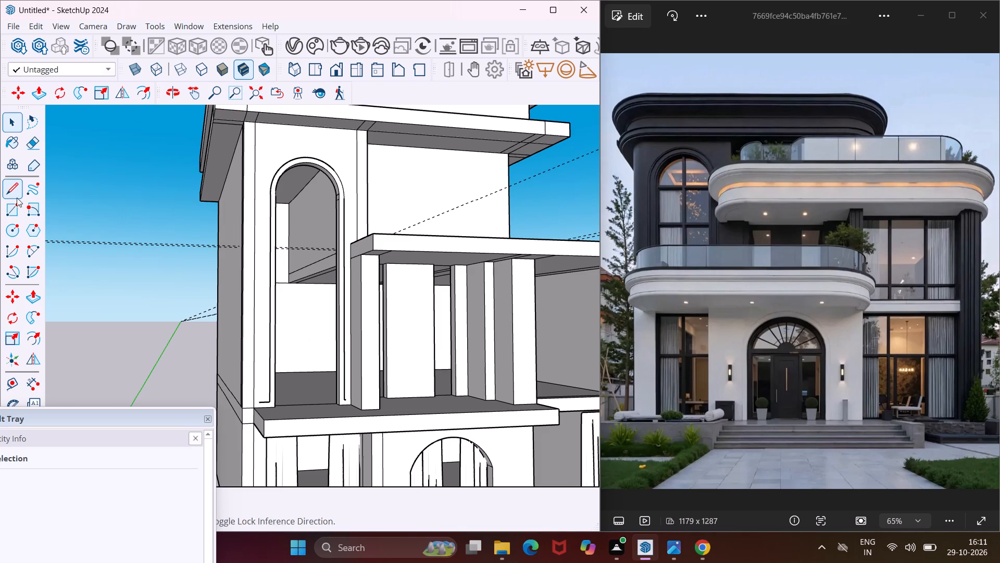
scroll(259, 418, up, 10)
click(277, 393)
click(274, 408)
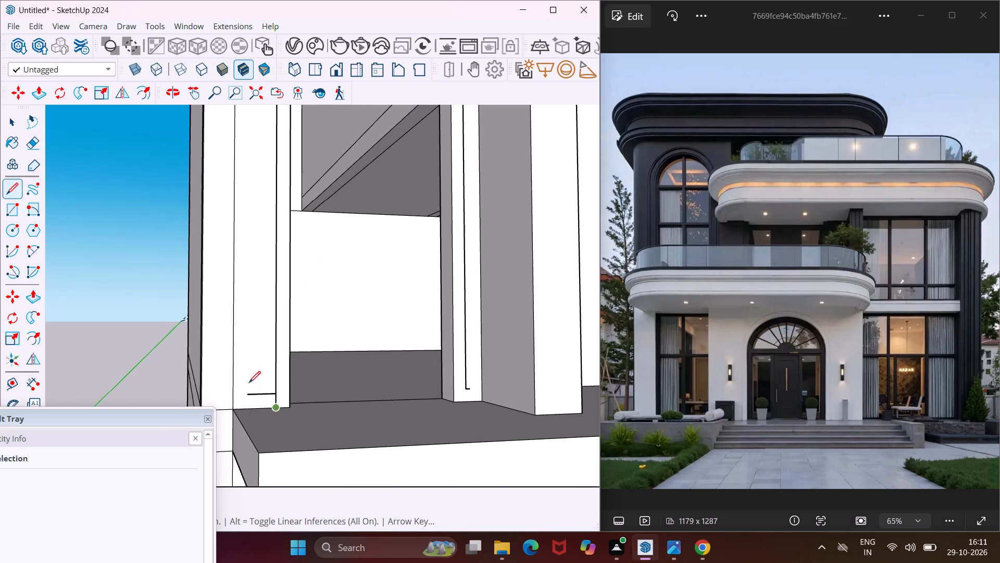
key(Escape)
click(466, 390)
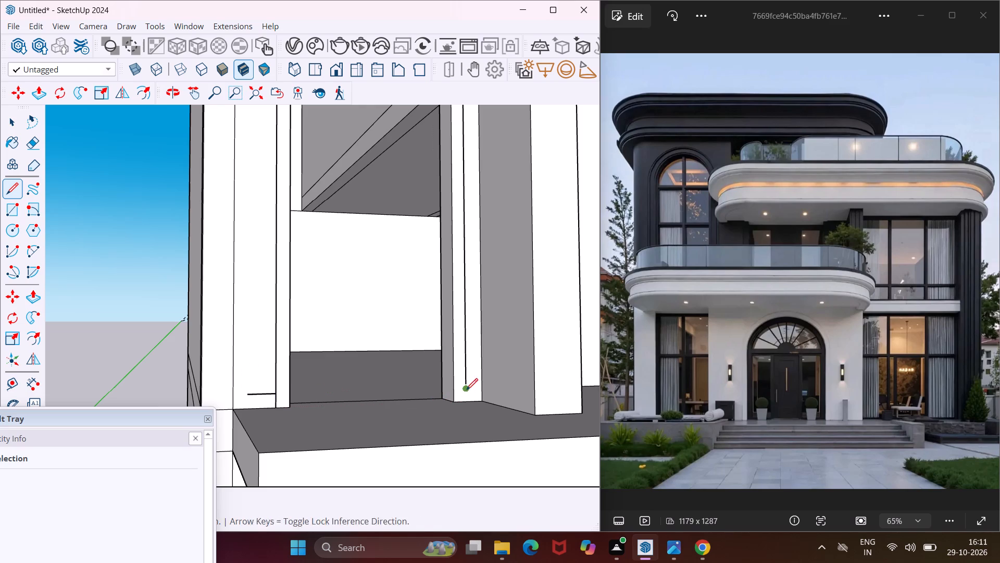
click(464, 405)
key(Escape)
key(space)
Erase the short horizontal offset stubs beside the base of both border legs.
scroll(464, 377, up, 4)
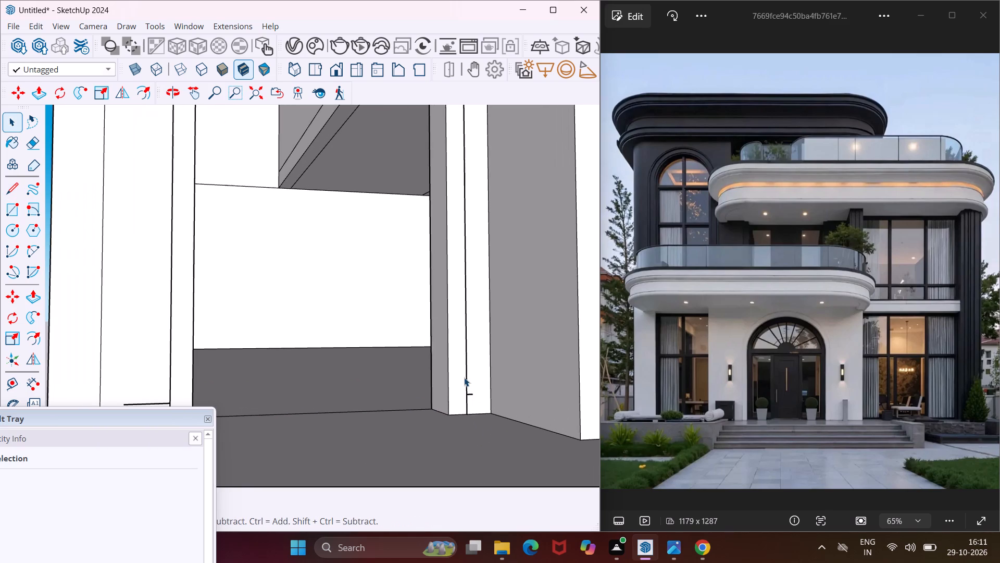
key(e)
scroll(472, 395, up, 4)
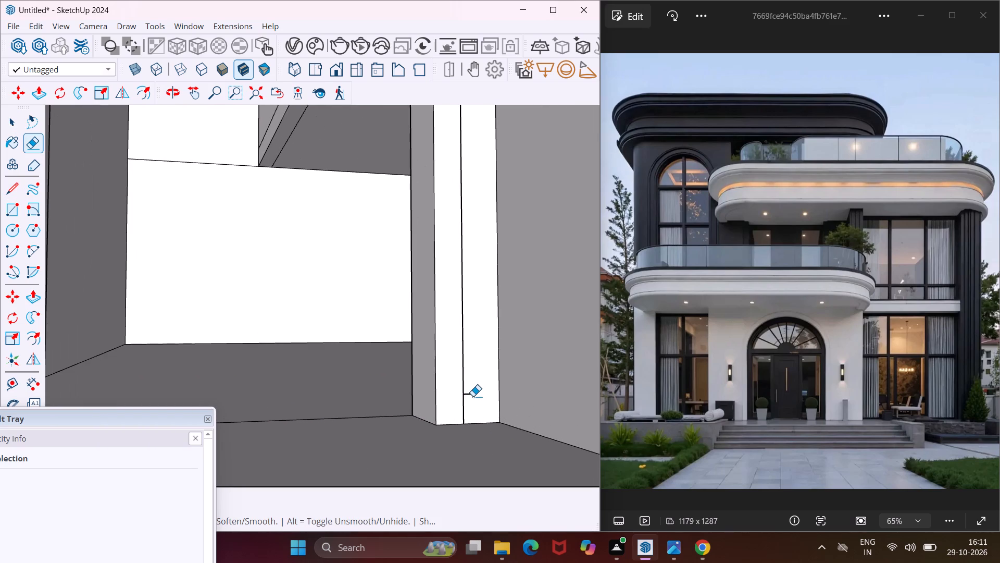
click(473, 396)
scroll(469, 357, down, 9)
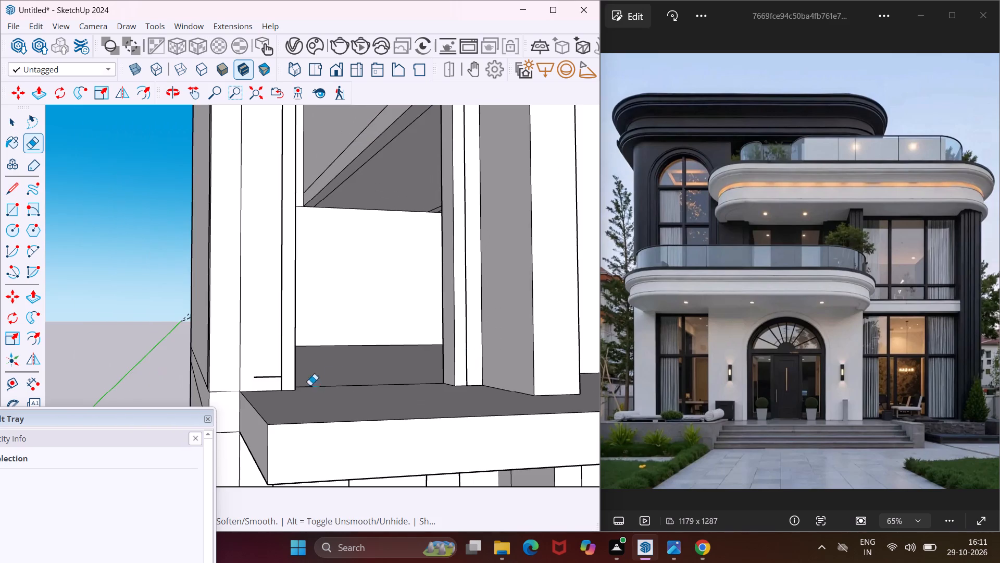
scroll(262, 377, up, 3)
click(262, 377)
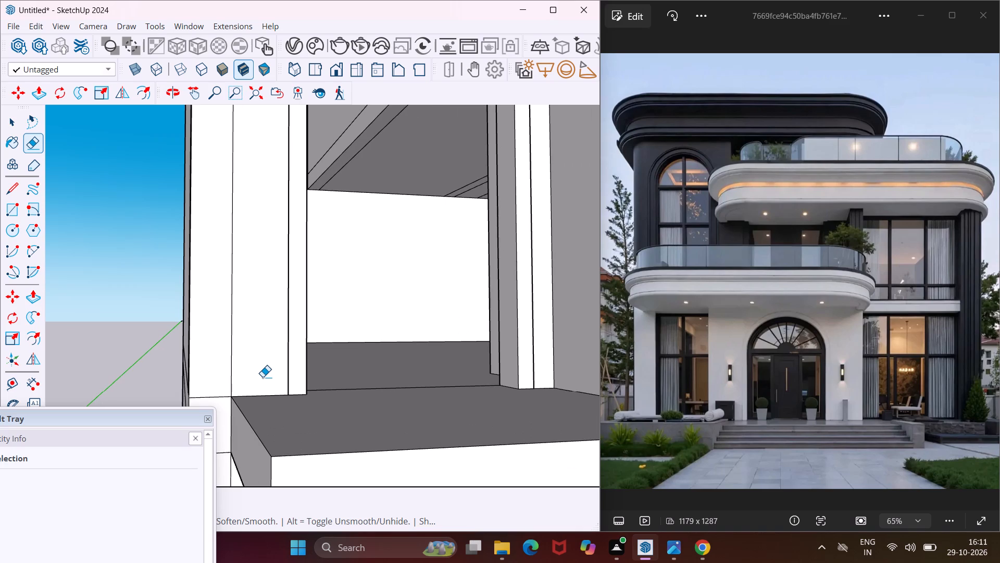
key(Escape)
key(space)
Select the wall face beside the arched opening and examine whether the border is a separate face along its whole outline.
click(301, 364)
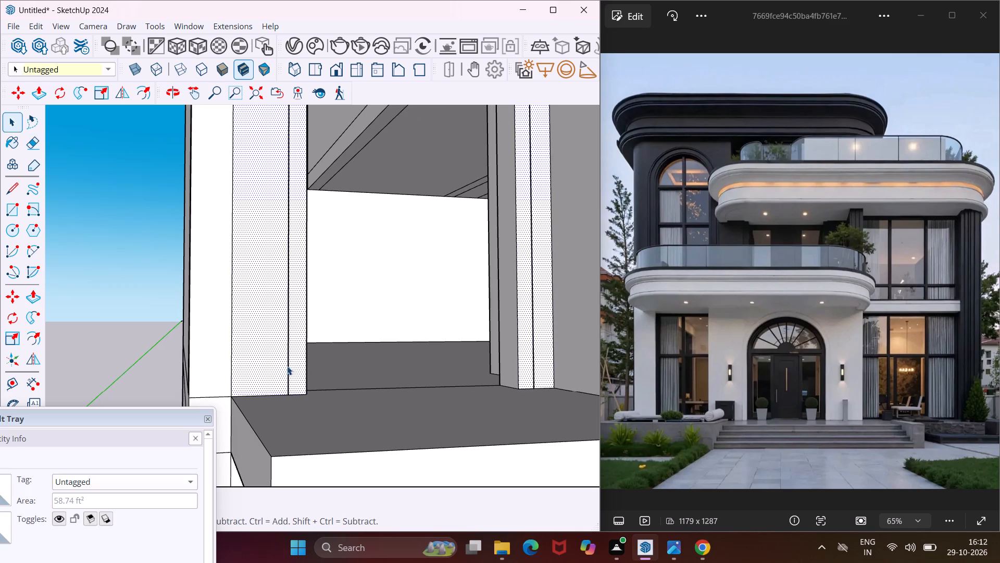
middle_drag(257, 362, 301, 432)
scroll(284, 400, down, 9)
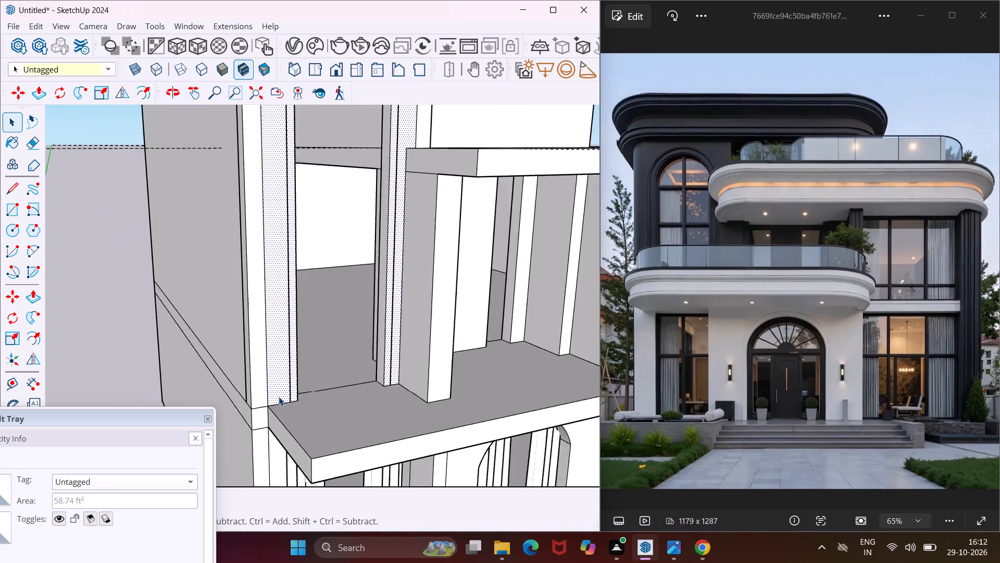
scroll(279, 397, down, 6)
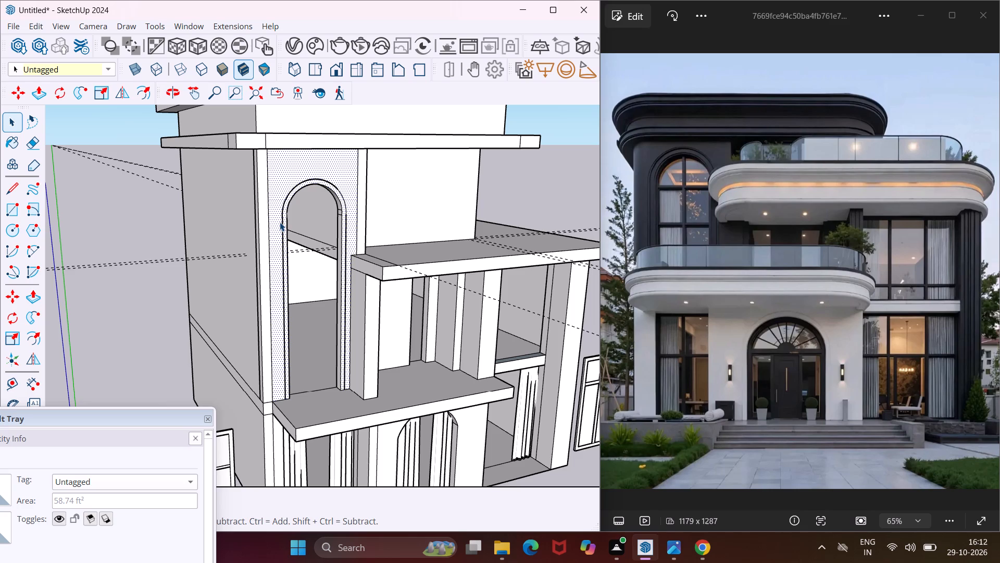
scroll(334, 192, up, 10)
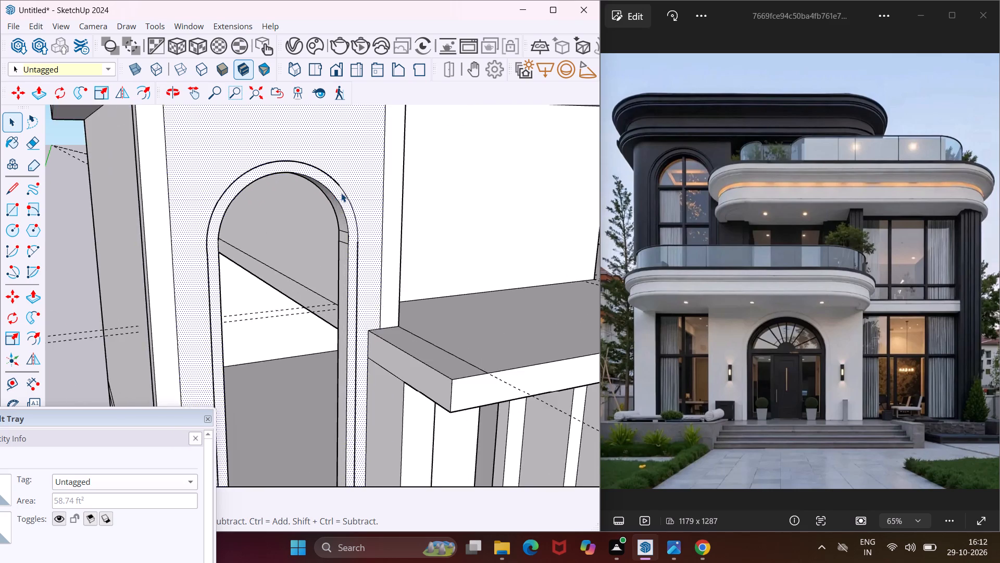
scroll(341, 193, up, 7)
middle_drag(342, 194, 457, 151)
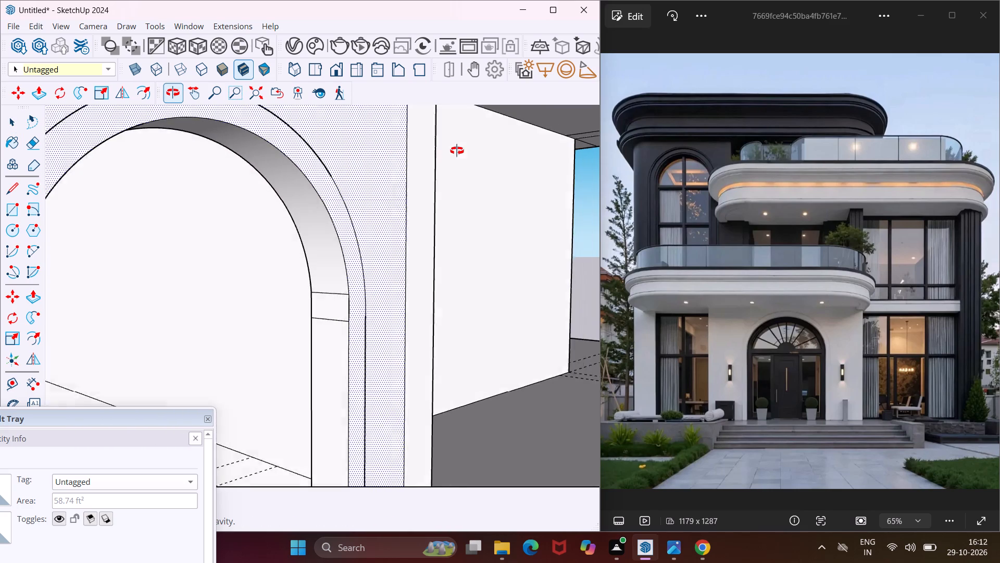
middle_drag(457, 151, 465, 152)
scroll(423, 154, down, 11)
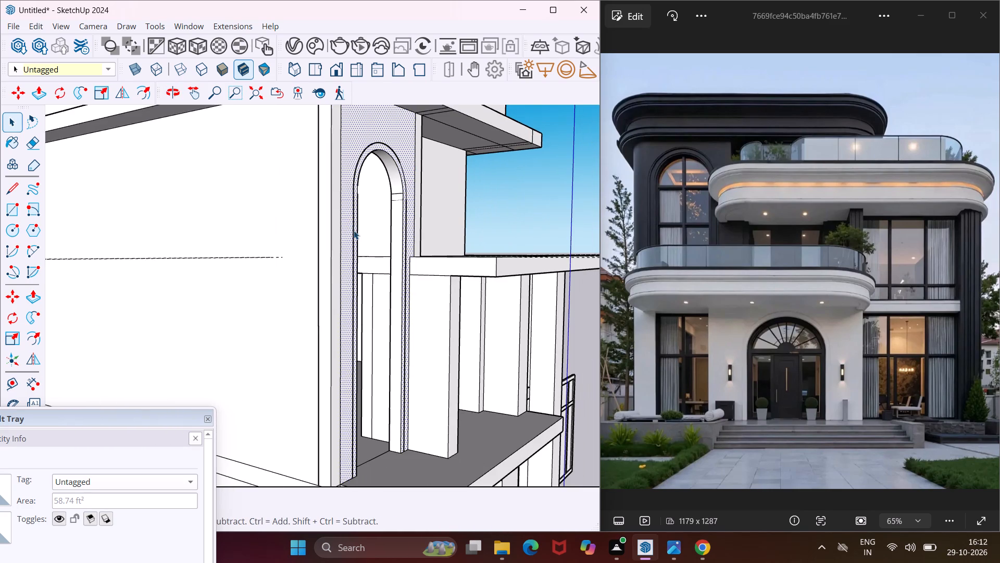
scroll(352, 180, up, 10)
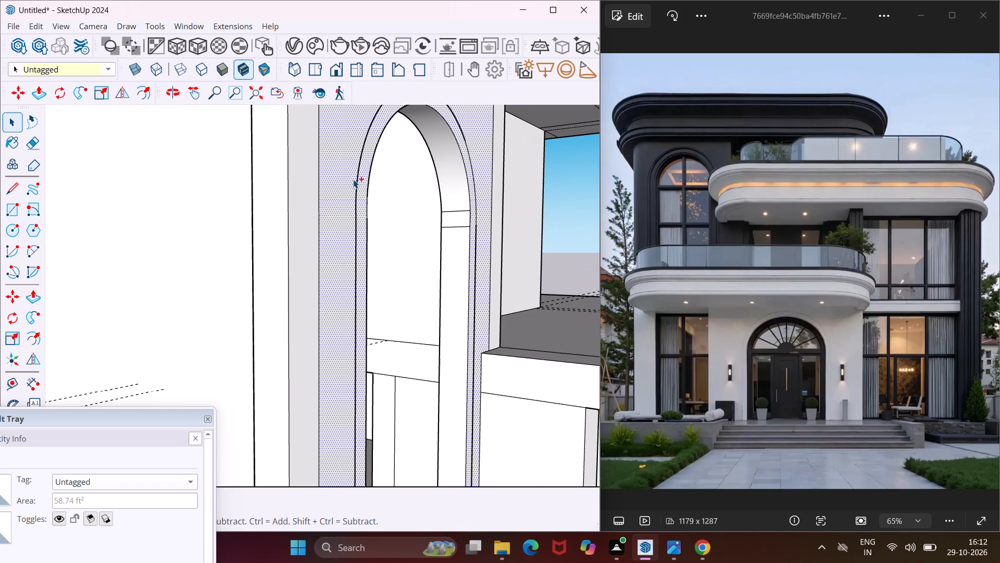
Undo the recent line drawing and erasing around the arched border, back to the complete offset outlines on the wall.
key(ctrl+z)
key(ctrl+z)
key(ctrl+z)
key(ctrl+z)
key(ctrl+z)
key(ctrl+z)
key(ctrl+z)
key(ctrl+z)
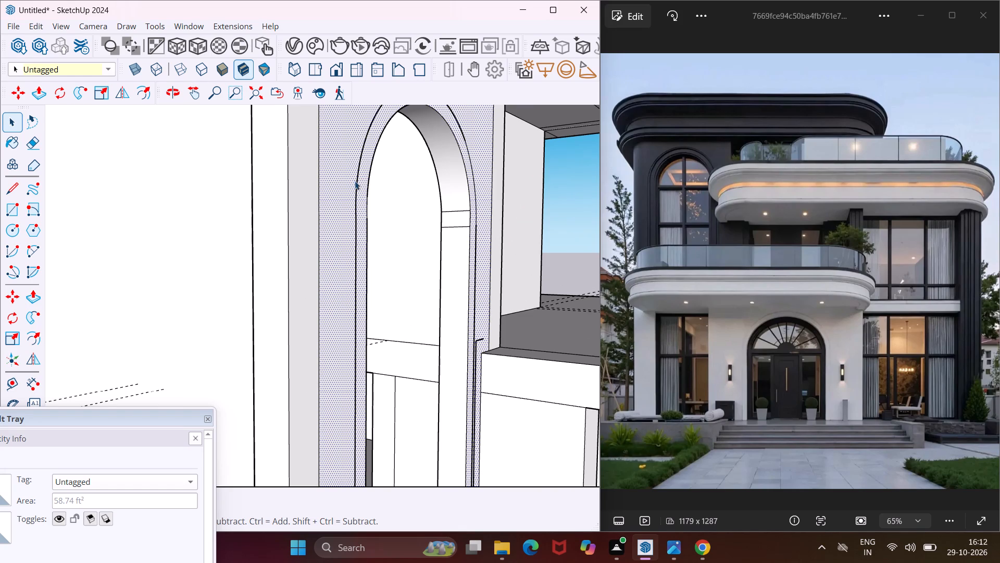
scroll(346, 183, down, 3)
key(ctrl+z)
key(ctrl+z)
key(ctrl+z)
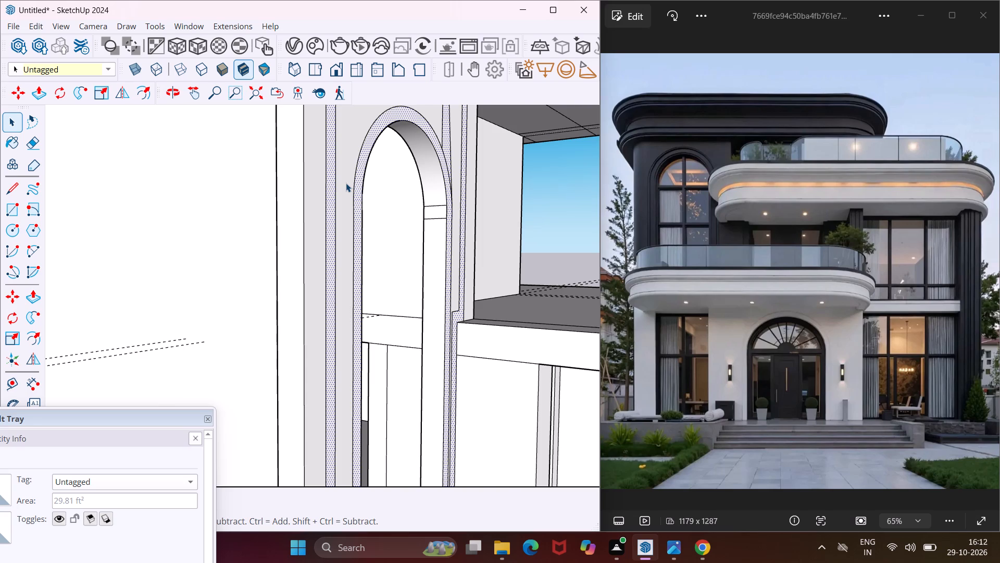
Draw a short vertical line from the offset outline's corner down to the floor slab at the border's left leg.
scroll(346, 183, down, 10)
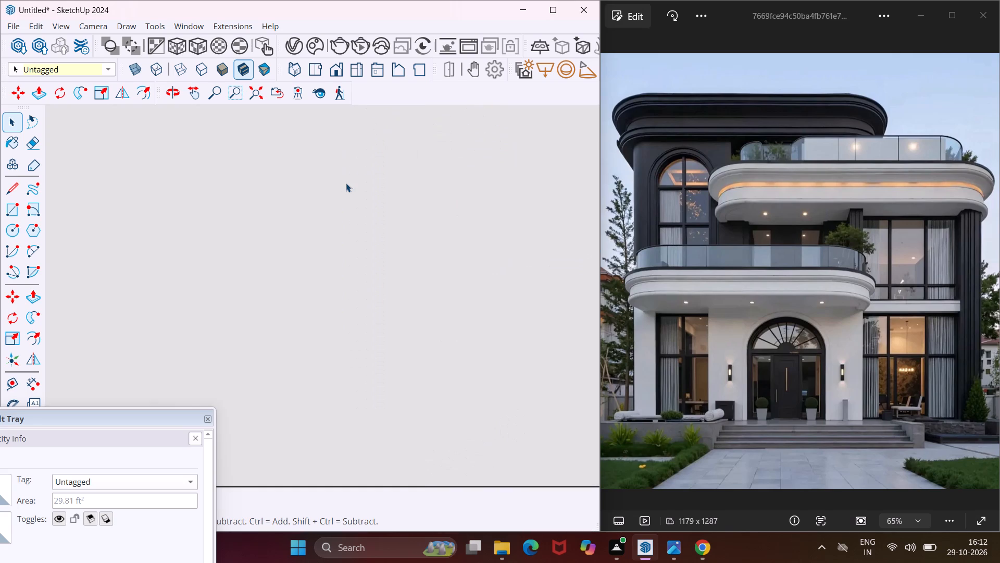
scroll(346, 183, down, 2)
scroll(181, 269, down, 9)
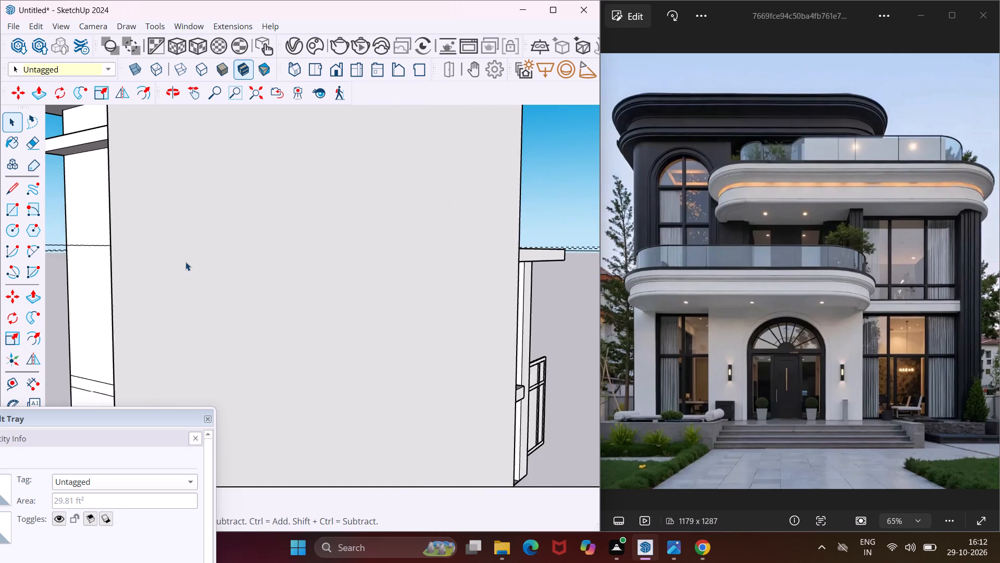
scroll(185, 262, down, 20)
middle_drag(340, 314, 253, 334)
scroll(289, 355, up, 15)
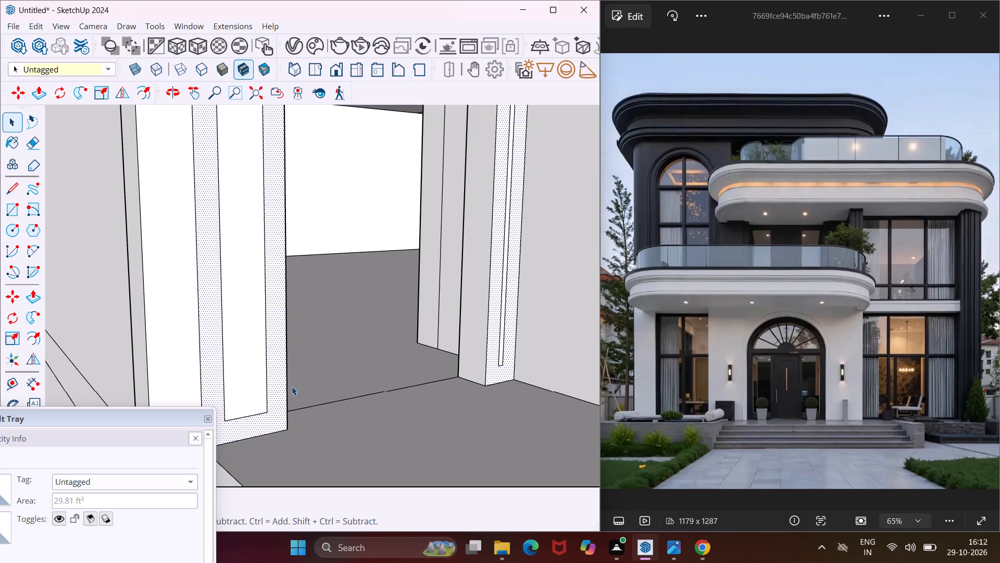
click(21, 181)
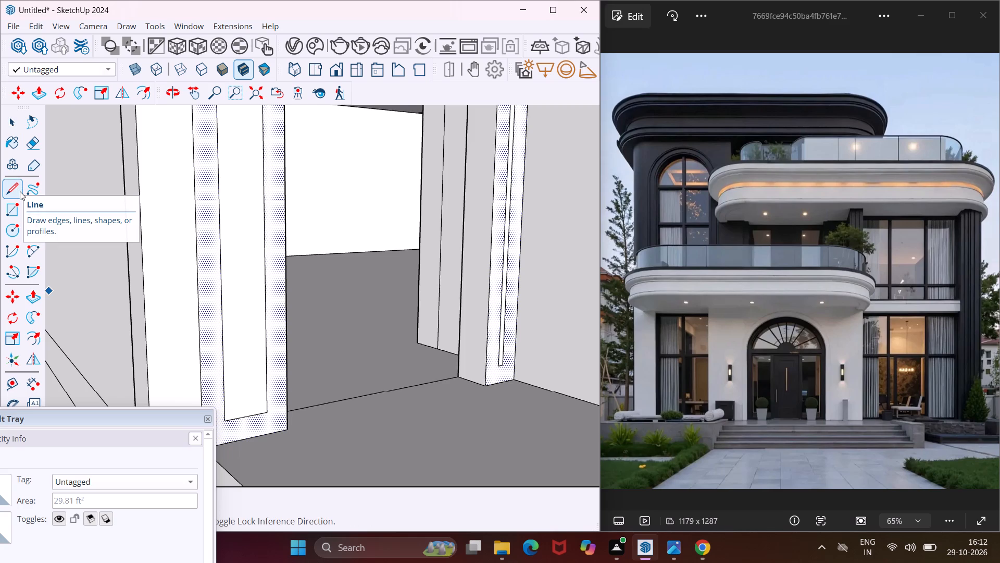
click(267, 413)
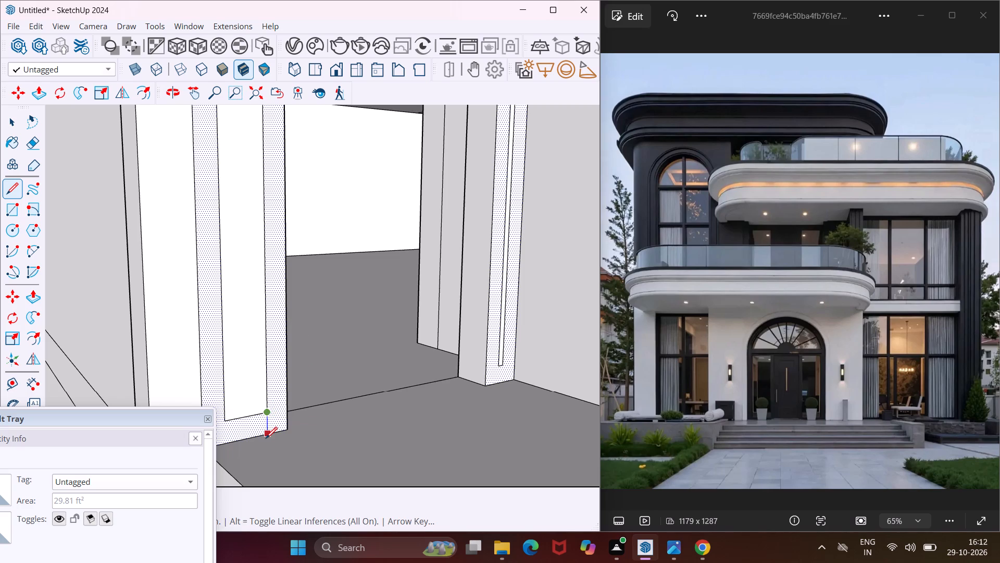
click(266, 438)
click(266, 436)
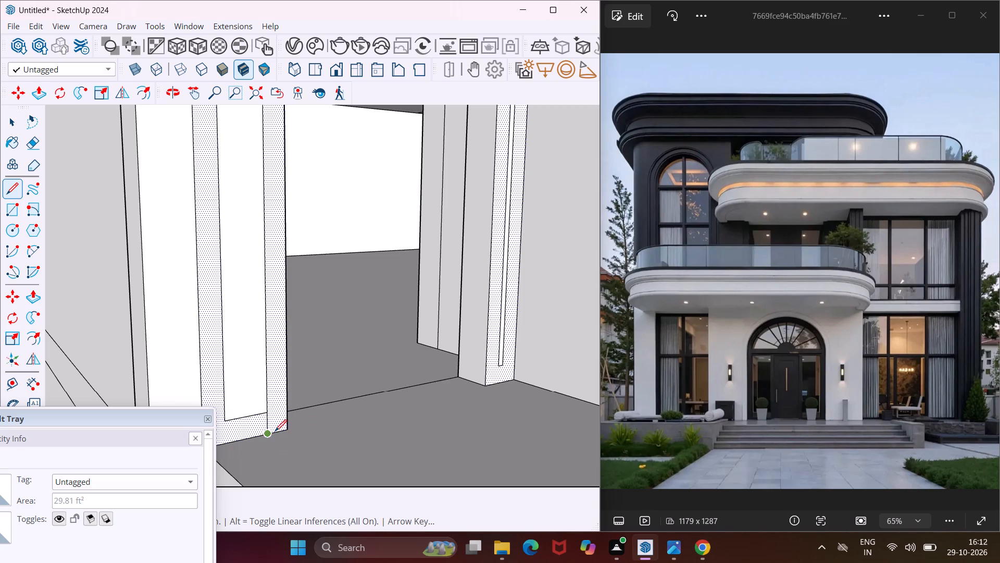
click(284, 431)
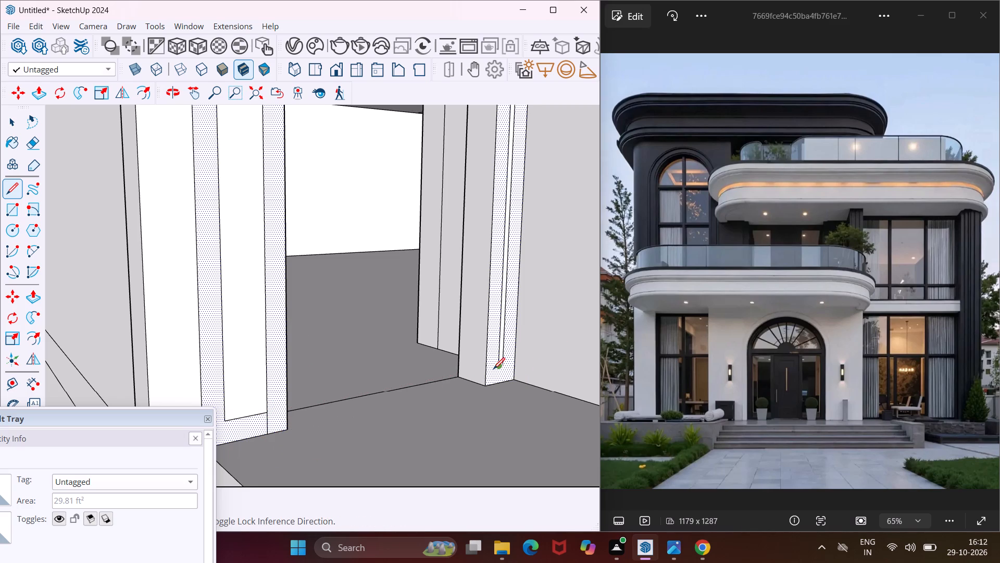
Draw a short vertical line from the offset outline's corner down to the floor slab at the border's right leg.
scroll(493, 369, up, 7)
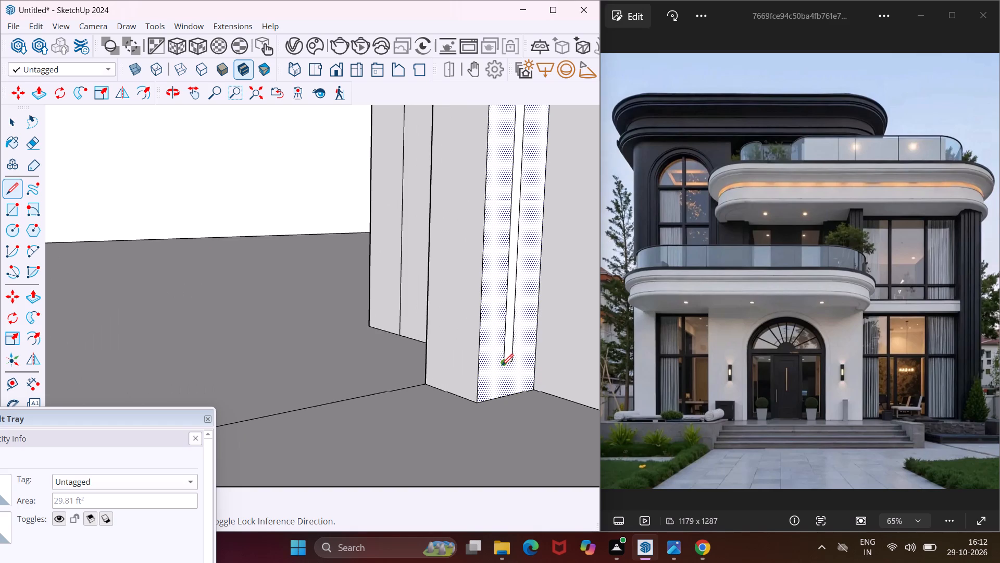
click(502, 365)
click(502, 398)
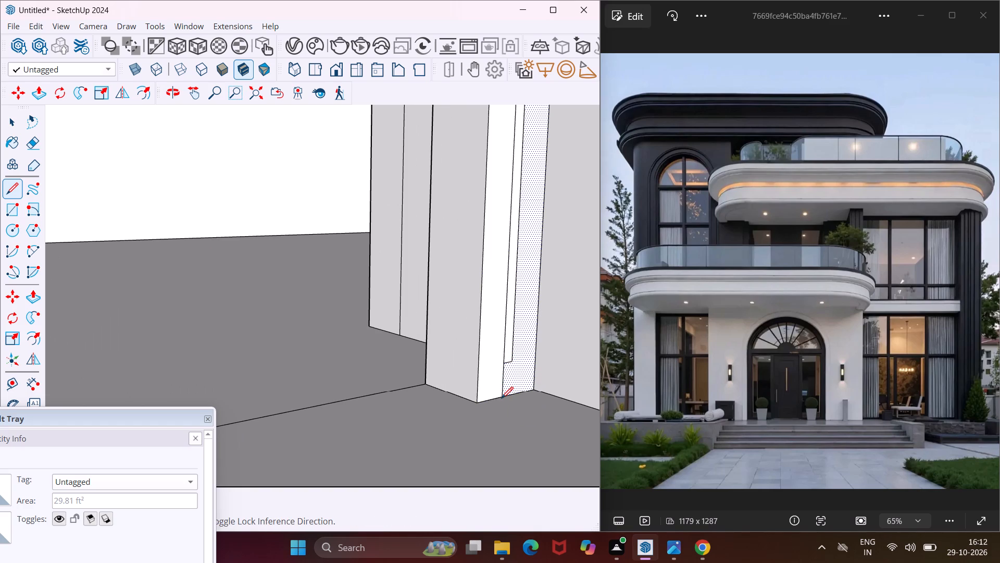
key(Escape)
key(space)
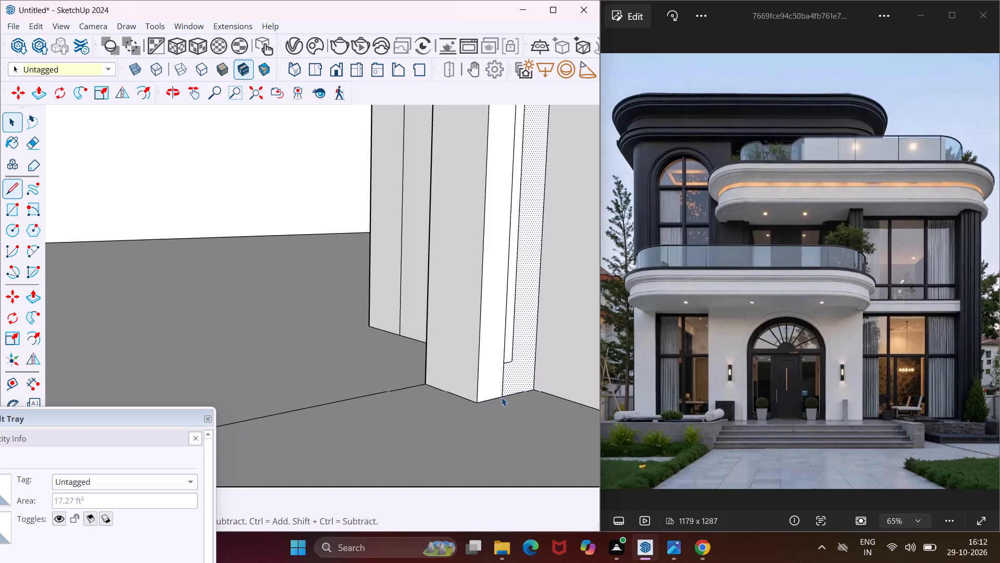
Select the arched border face and the adjoining wall face in turn to check that they are separate.
scroll(495, 393, down, 18)
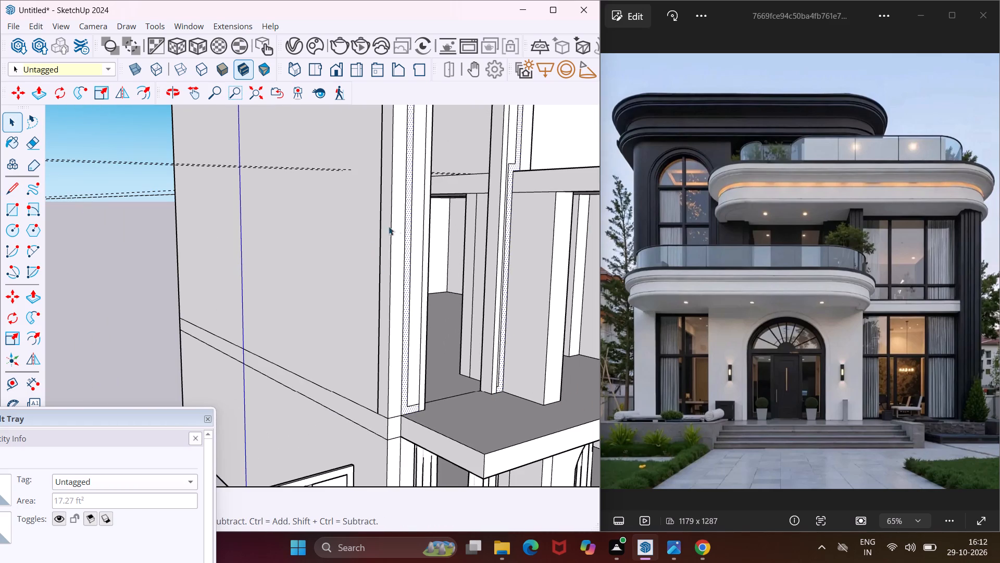
scroll(424, 222, up, 7)
click(427, 230)
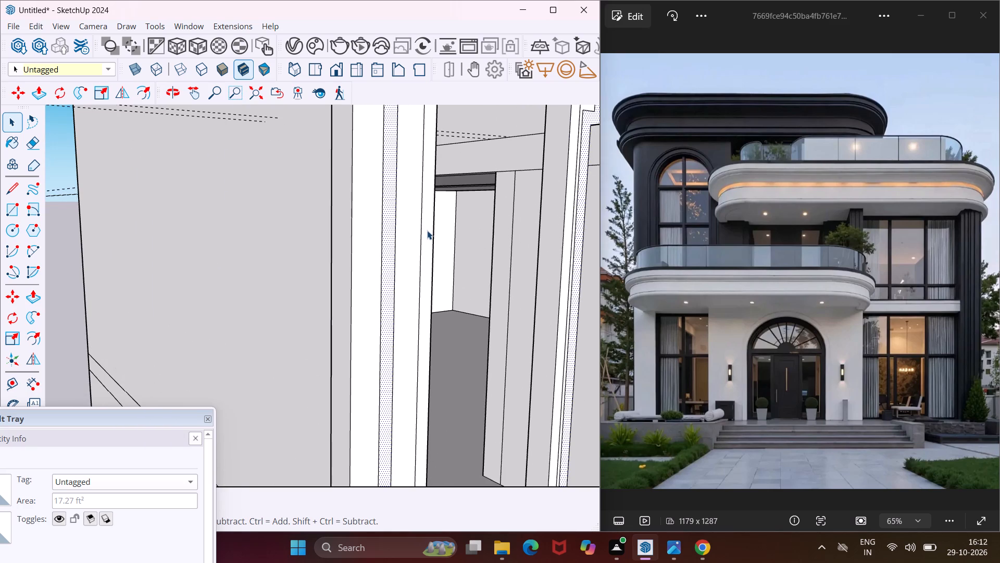
click(403, 274)
middle_drag(391, 293, 357, 352)
scroll(354, 353, down, 6)
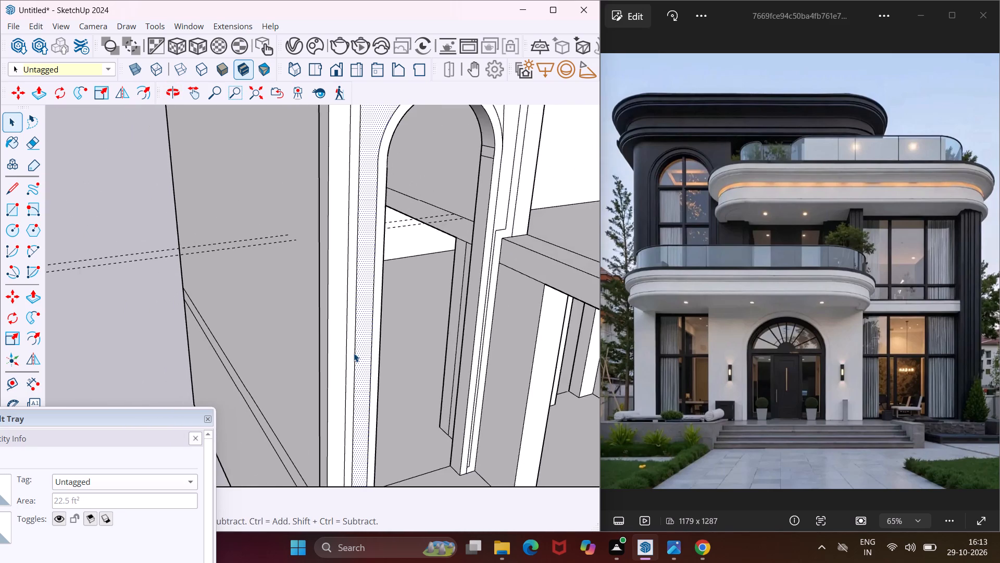
scroll(354, 353, down, 3)
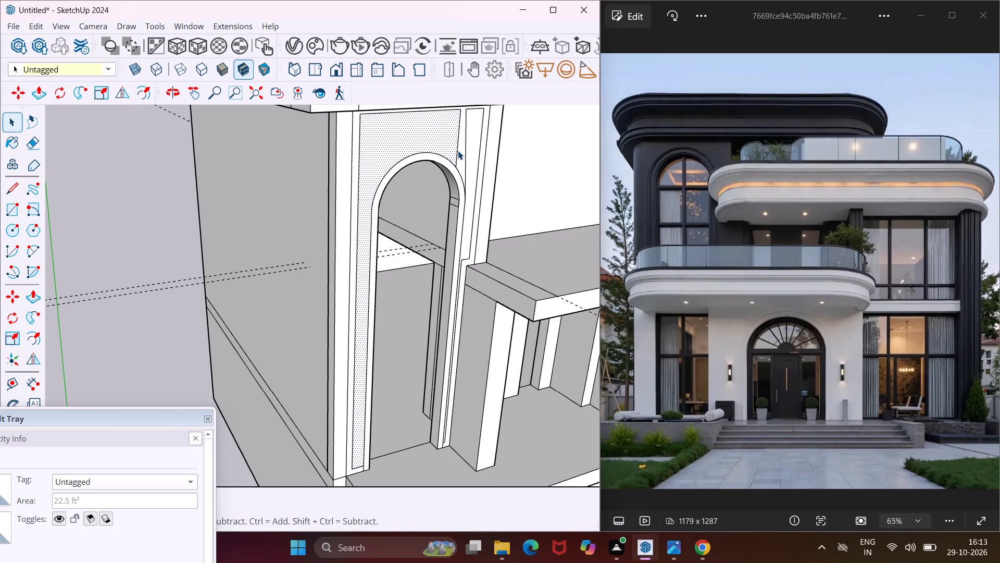
Push/Pull the arched border face slightly outward from the wall to form a raised trim around the opening.
scroll(458, 151, up, 3)
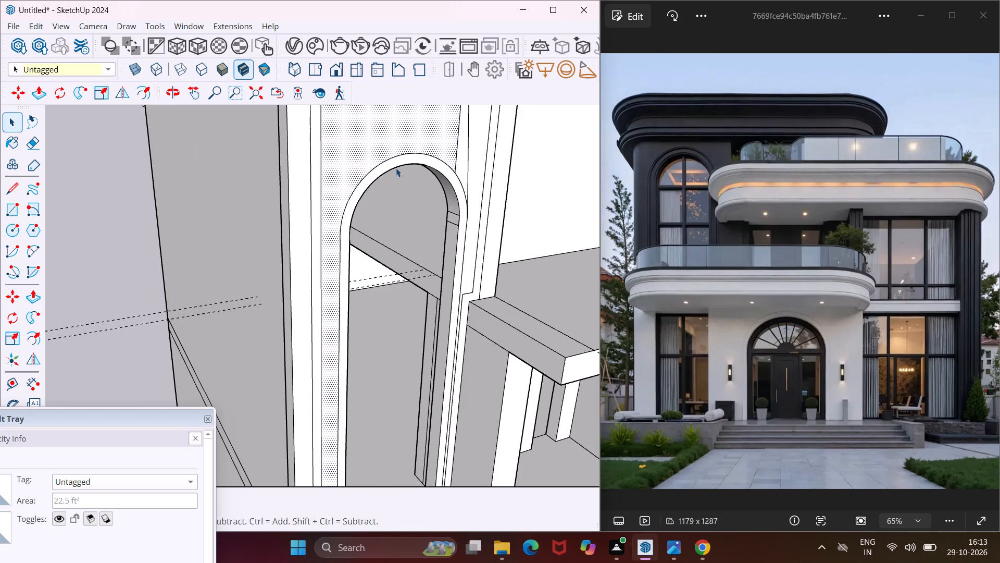
scroll(370, 168, up, 8)
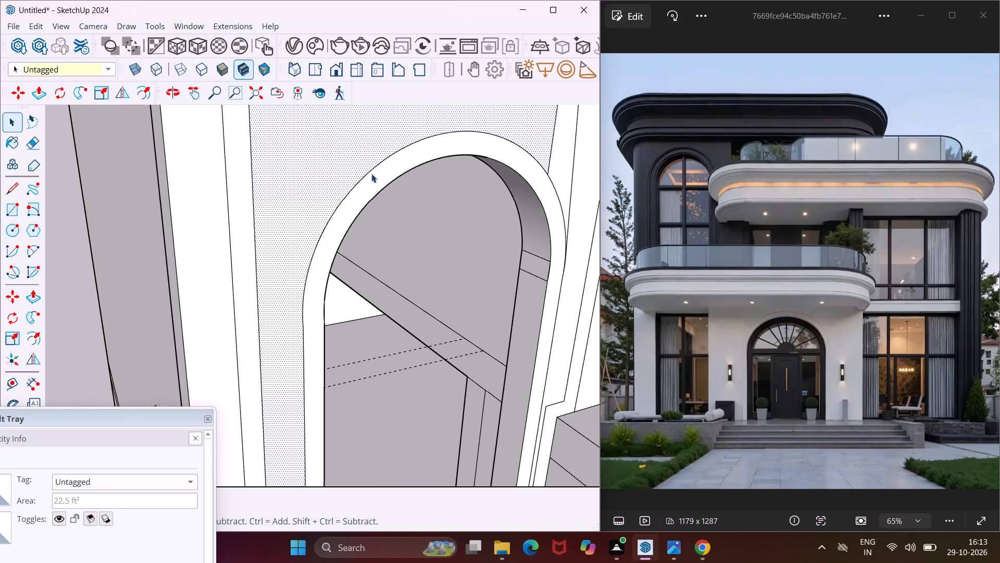
click(371, 180)
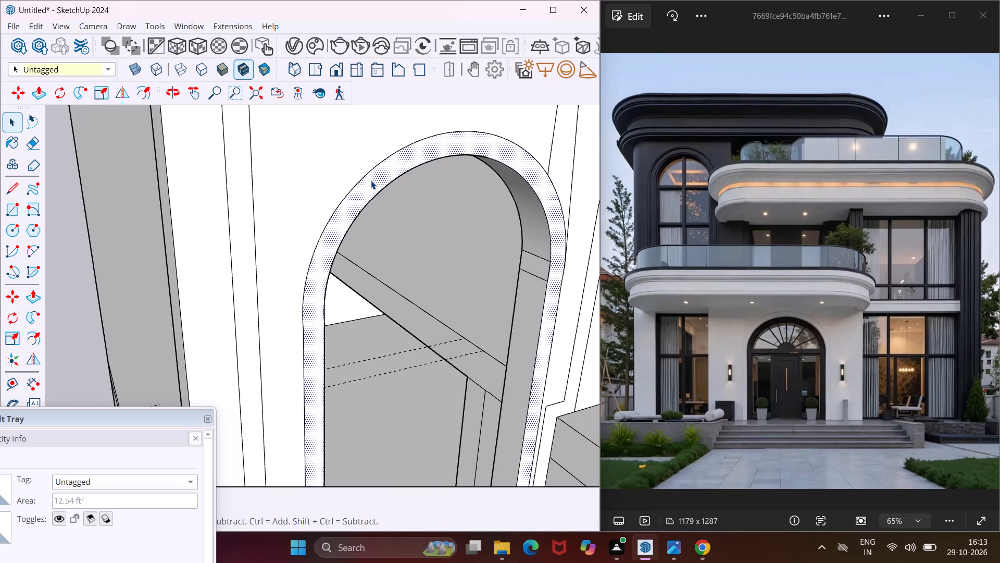
key(p)
click(371, 180)
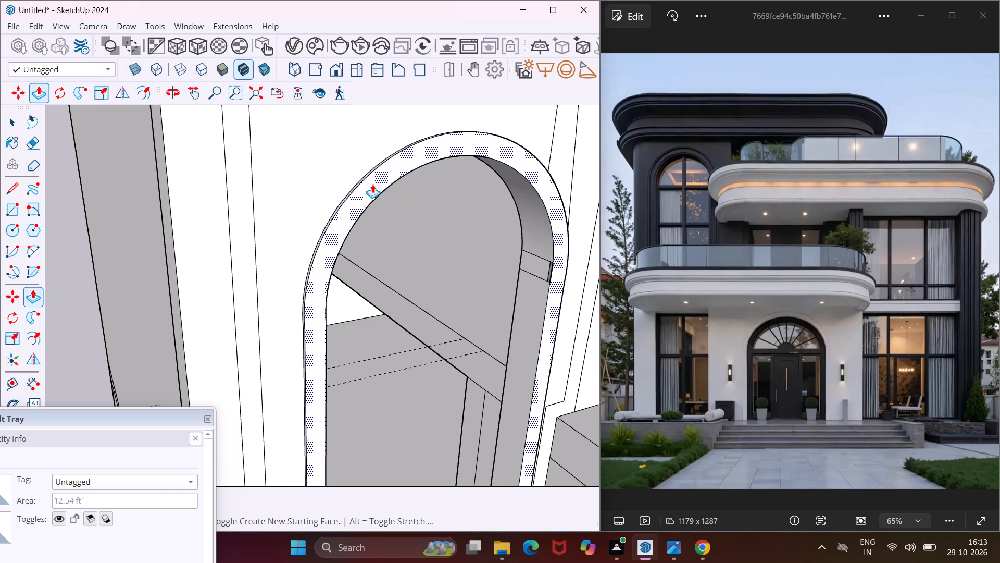
click(373, 186)
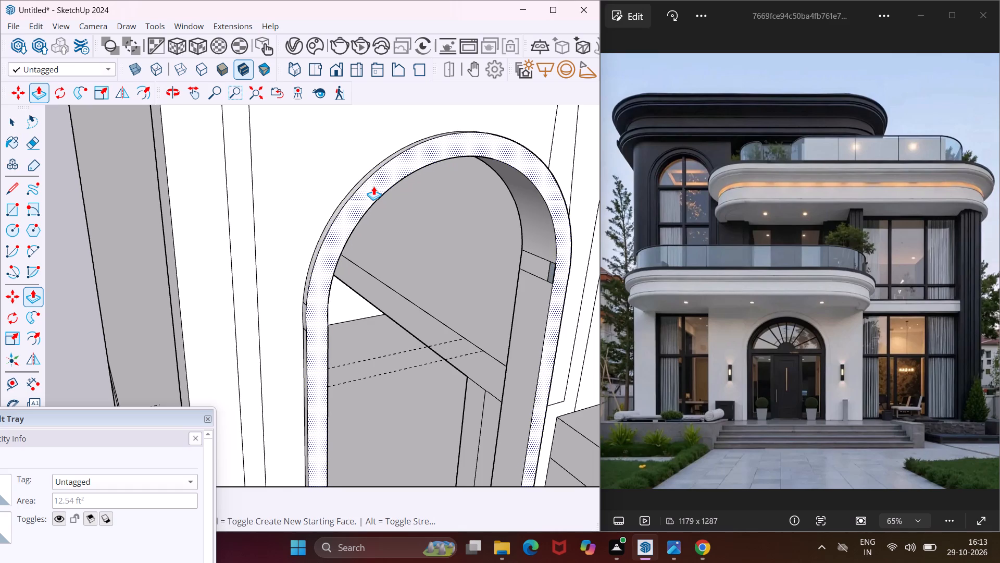
key(Escape)
key(space)
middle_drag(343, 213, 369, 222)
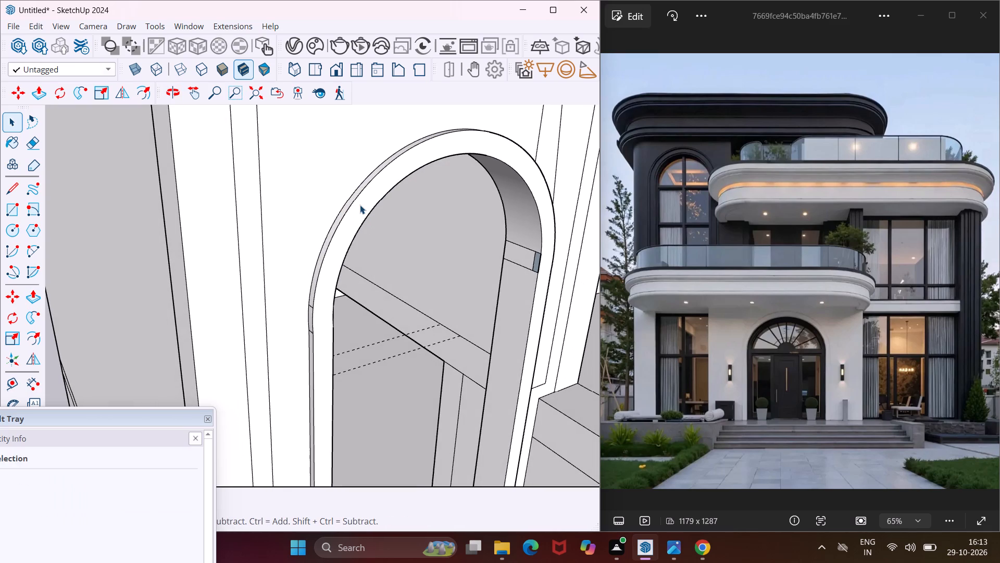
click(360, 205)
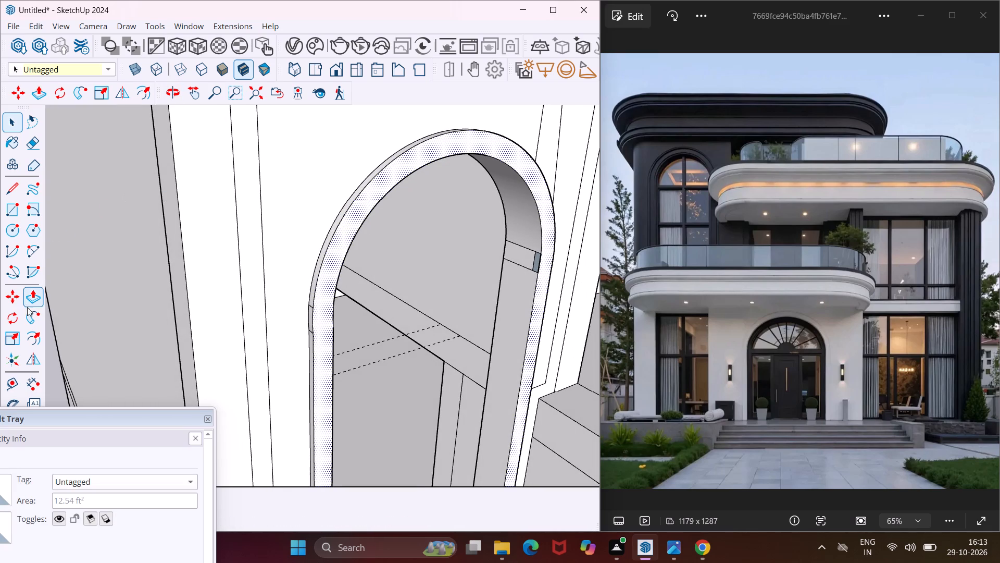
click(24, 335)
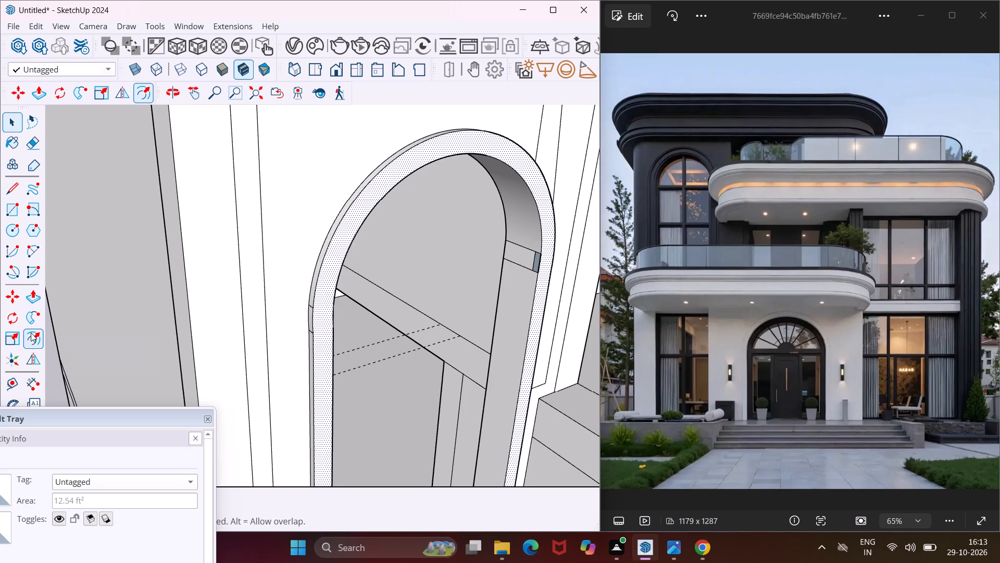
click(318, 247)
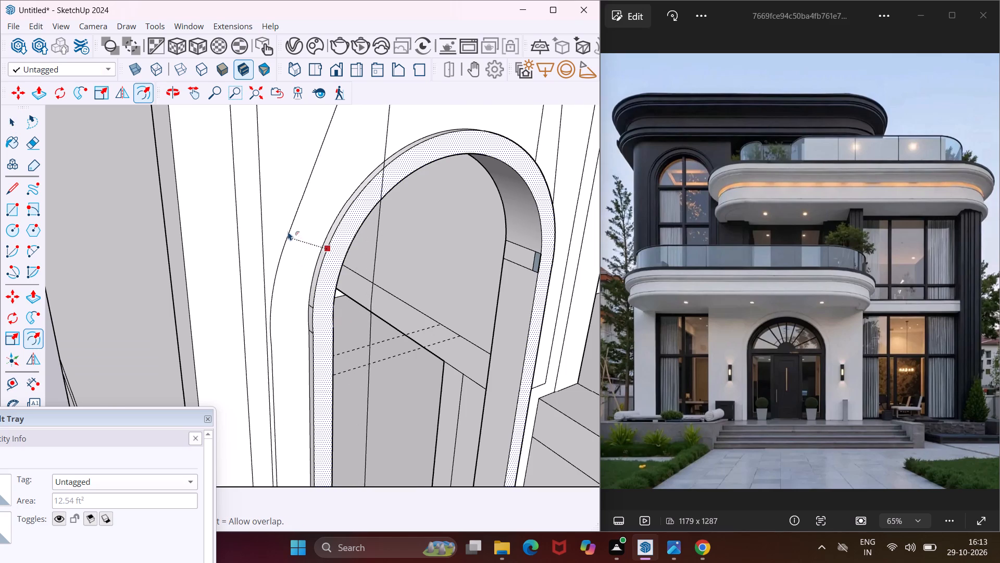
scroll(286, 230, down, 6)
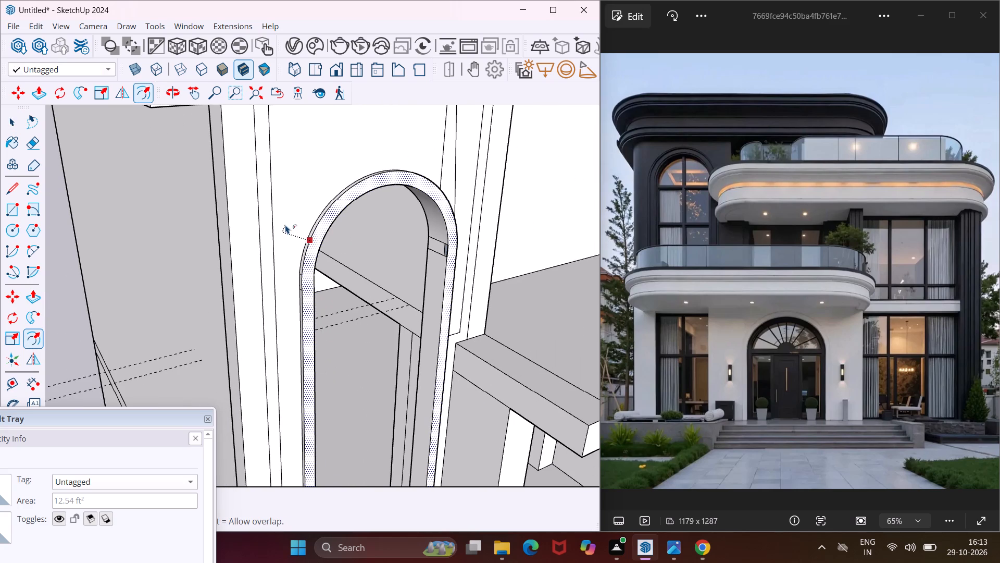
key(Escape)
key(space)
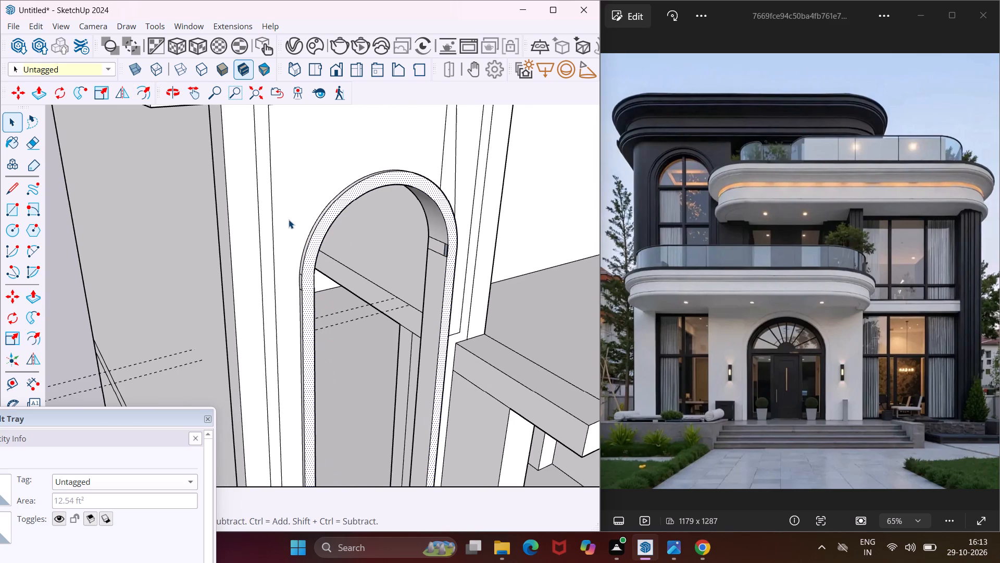
Erase the leftover vertical edges on the wall face on both sides of the arched trim.
key(e)
click(267, 180)
click(270, 180)
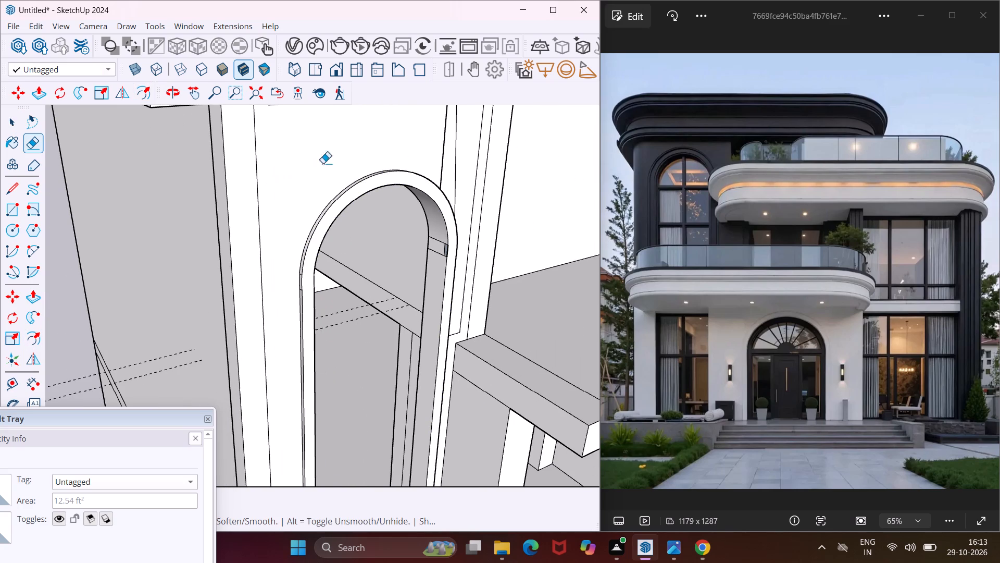
drag(440, 141, 469, 161)
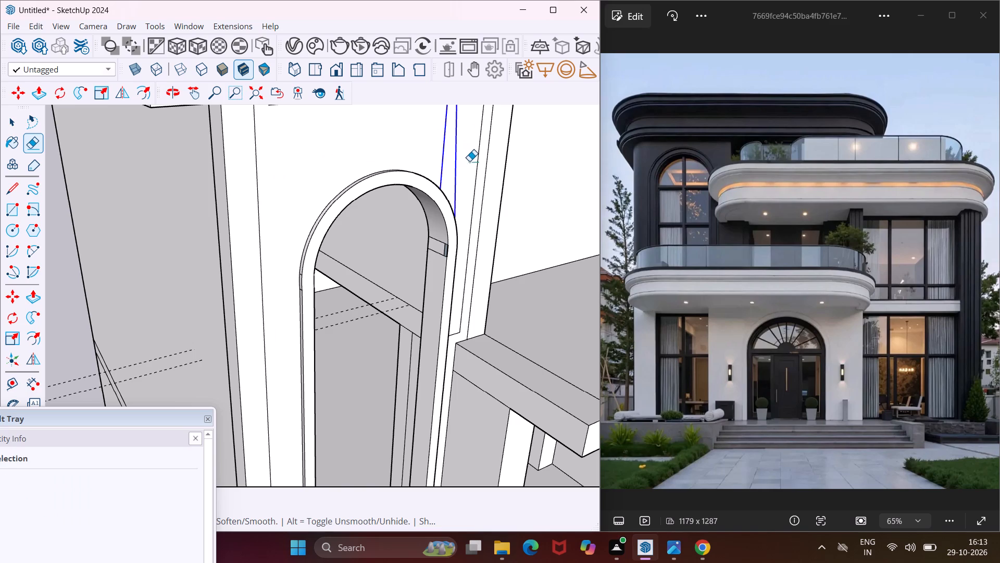
drag(469, 161, 477, 171)
Erase the short leftover horizontal and vertical edge stubs beside the trim's right leg near the balcony slab.
scroll(436, 161, down, 3)
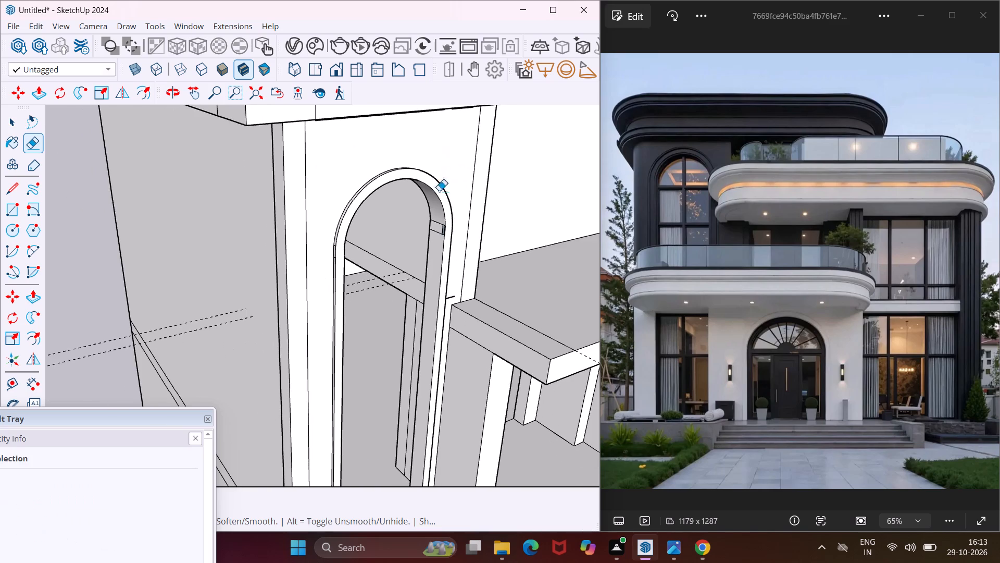
scroll(444, 303, up, 12)
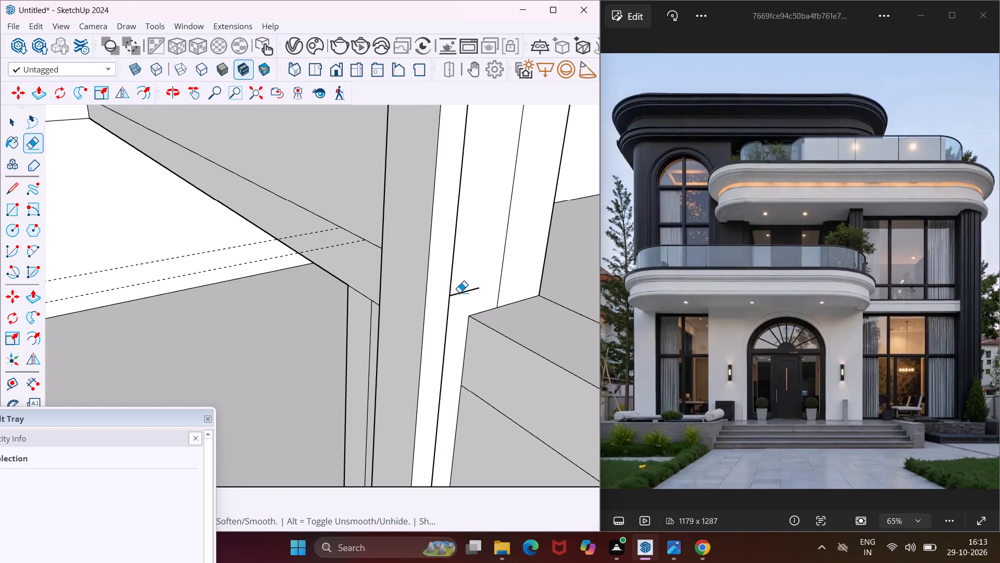
click(459, 292)
middle_drag(459, 290, 349, 280)
scroll(361, 310, up, 4)
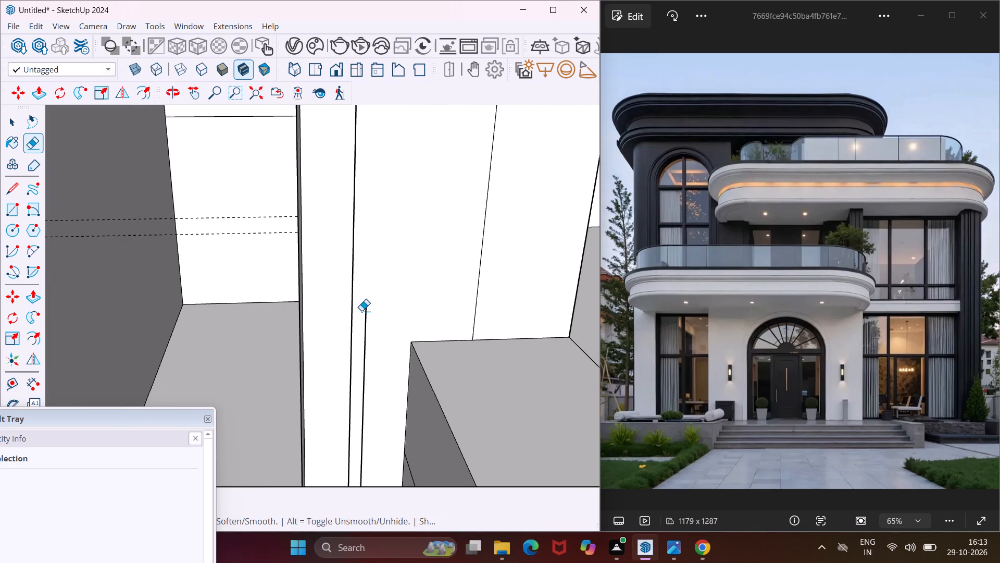
click(365, 313)
scroll(389, 224, down, 5)
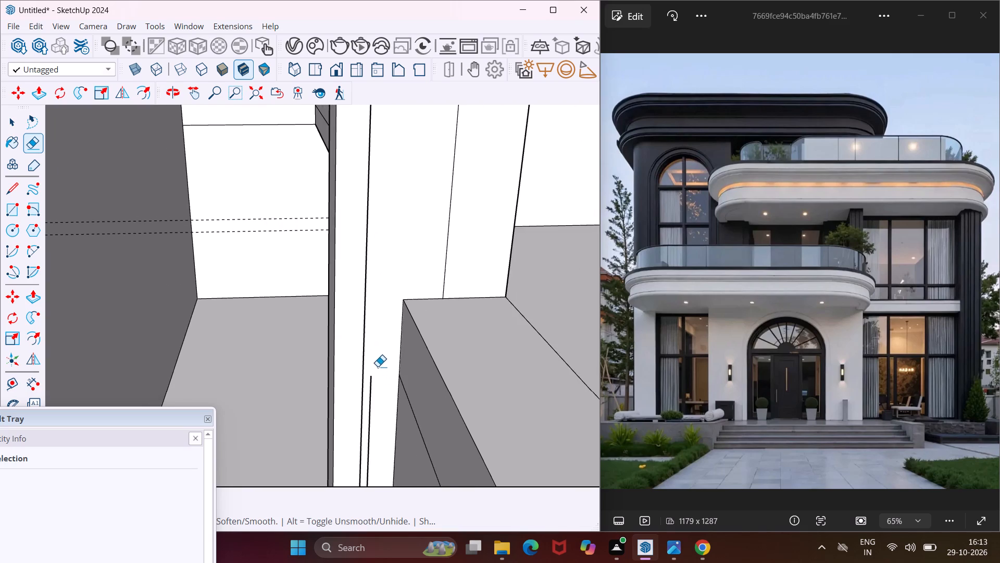
scroll(382, 379, up, 8)
click(359, 377)
scroll(379, 275, down, 6)
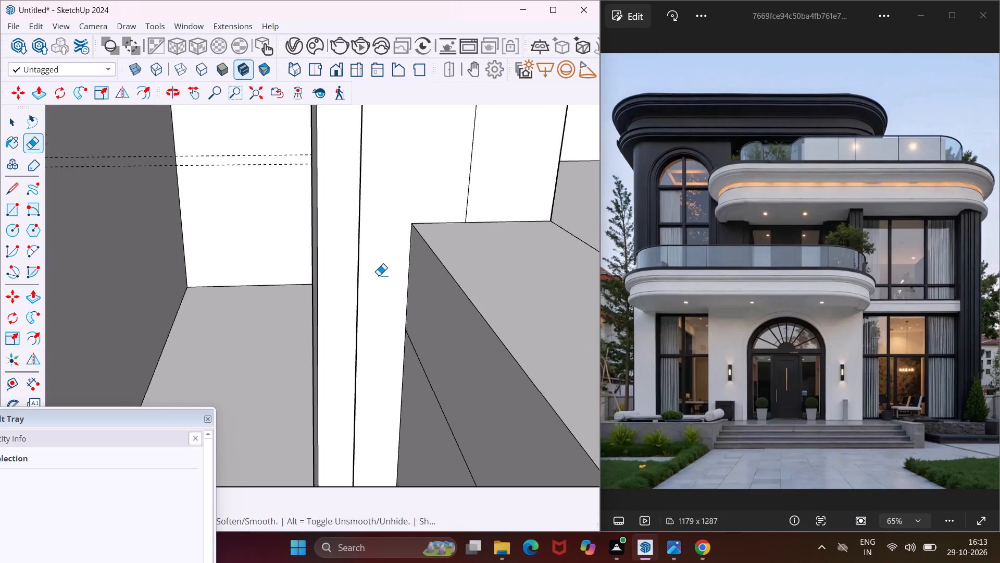
Erase the small leftover edges on the wall at the feet of the trim's left and right legs.
scroll(386, 182, down, 19)
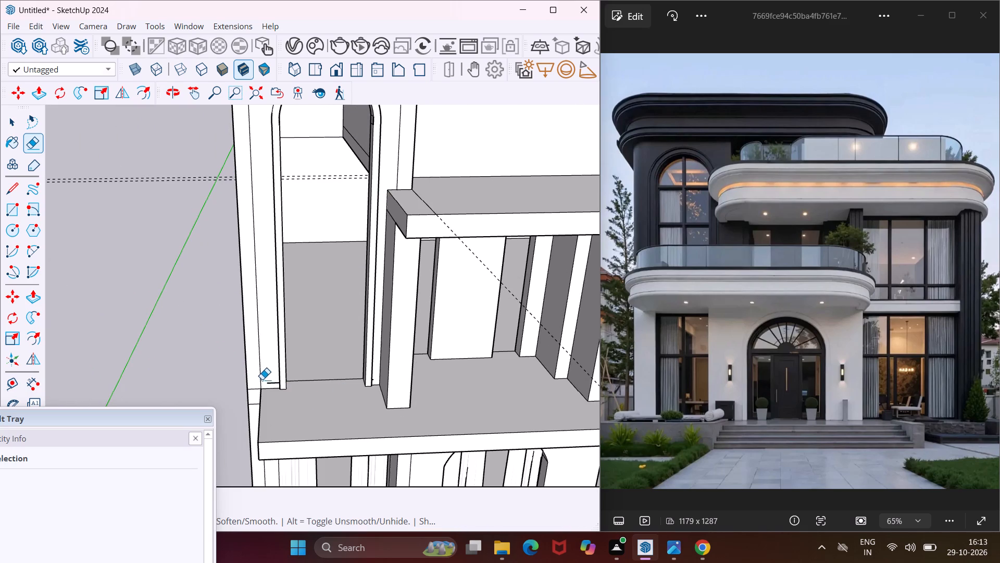
scroll(268, 381, up, 14)
click(272, 388)
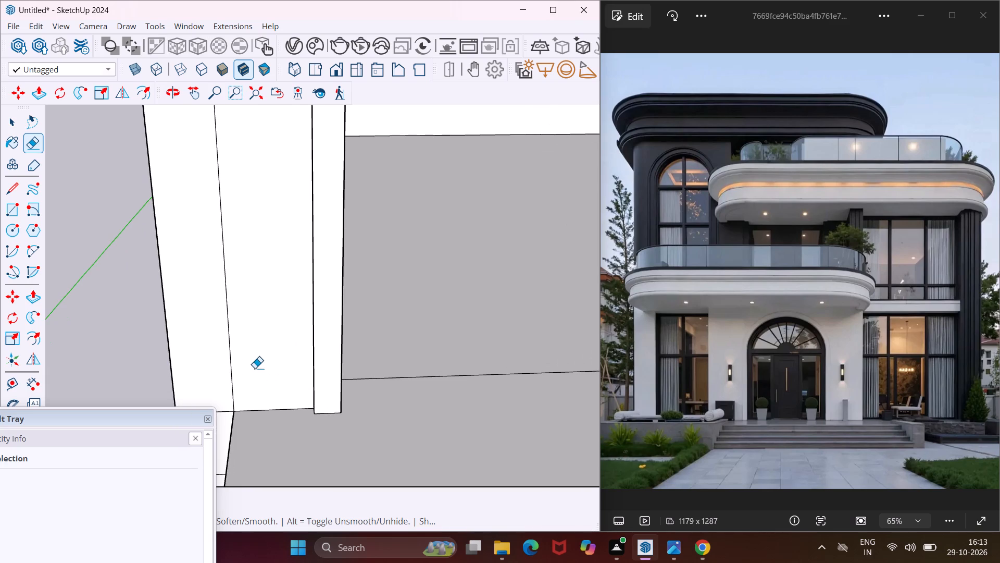
scroll(251, 365, down, 11)
scroll(419, 370, up, 19)
click(402, 369)
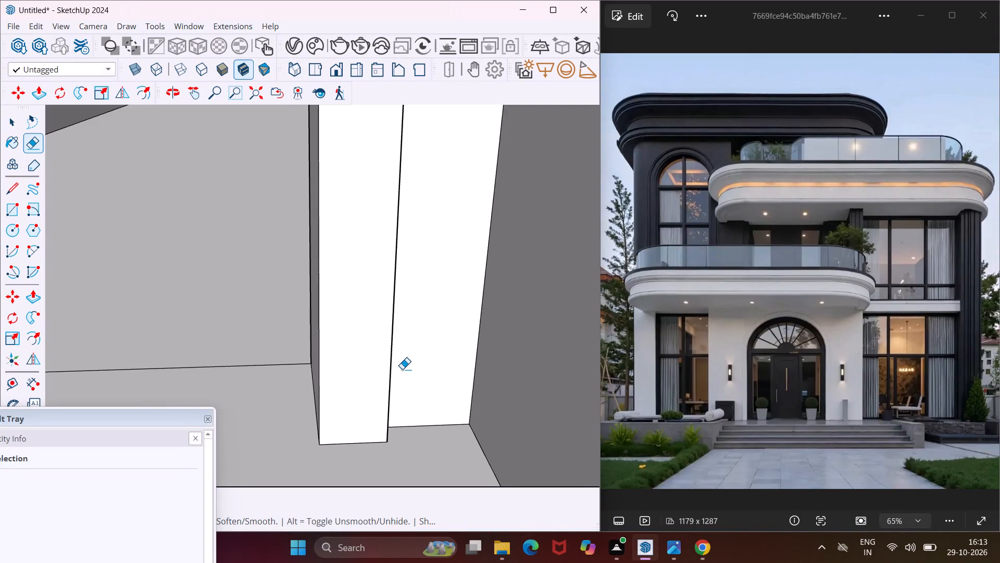
key(Escape)
key(space)
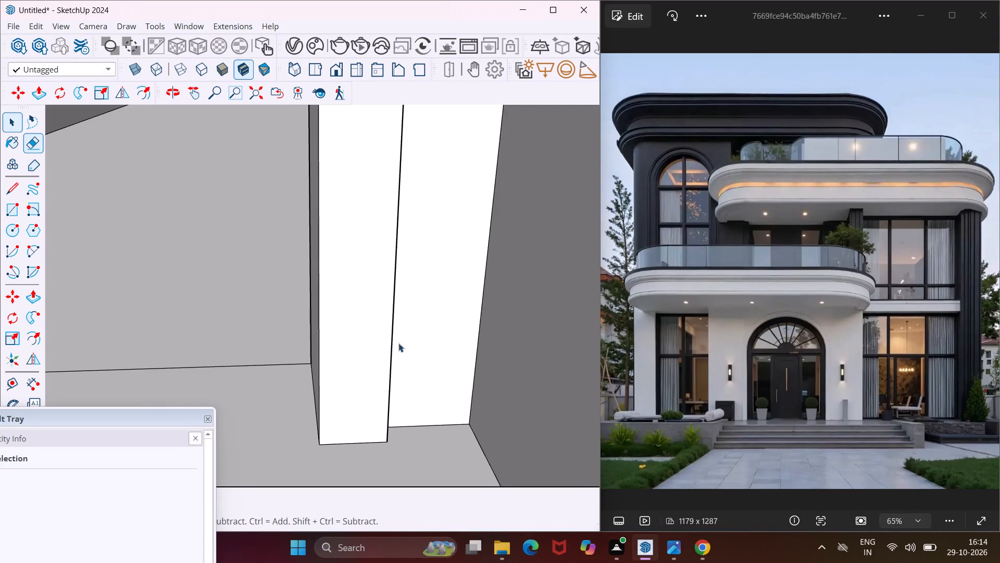
Offset the raised arched trim face's outline slightly outward to add a band around the trim.
scroll(403, 328, down, 13)
scroll(341, 337, down, 18)
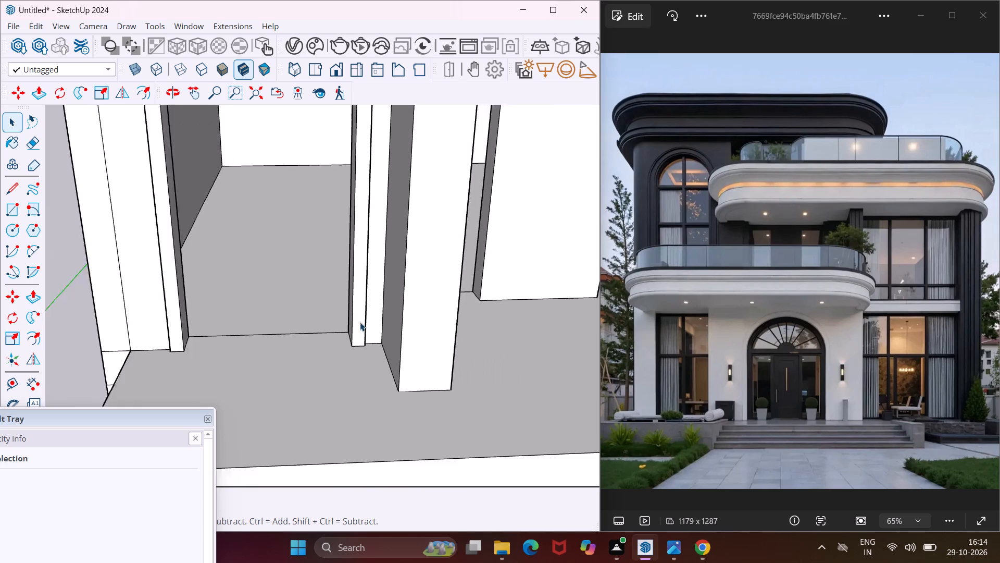
scroll(360, 322, down, 17)
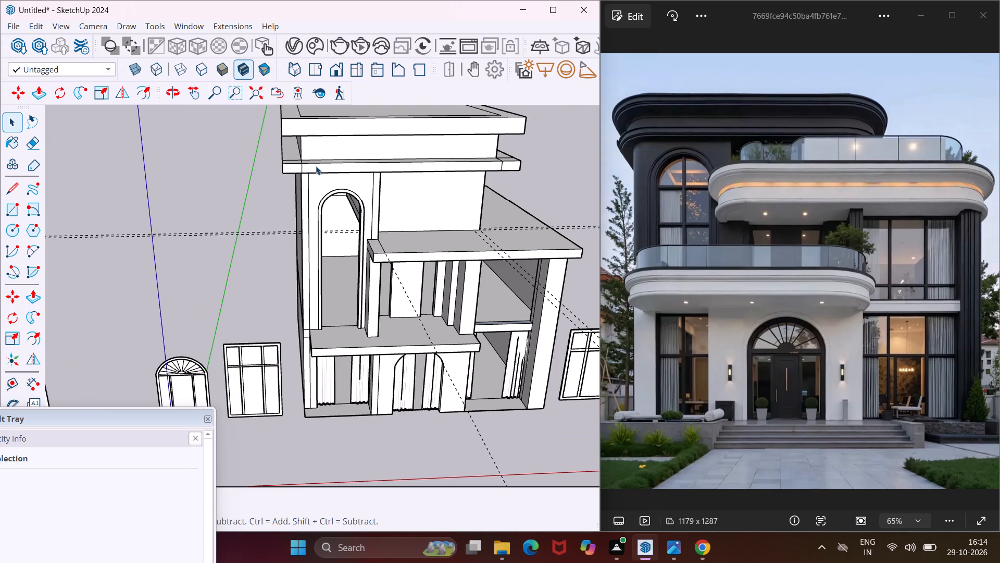
scroll(318, 176, up, 12)
scroll(310, 214, down, 1)
scroll(310, 214, up, 6)
middle_drag(329, 248, 355, 242)
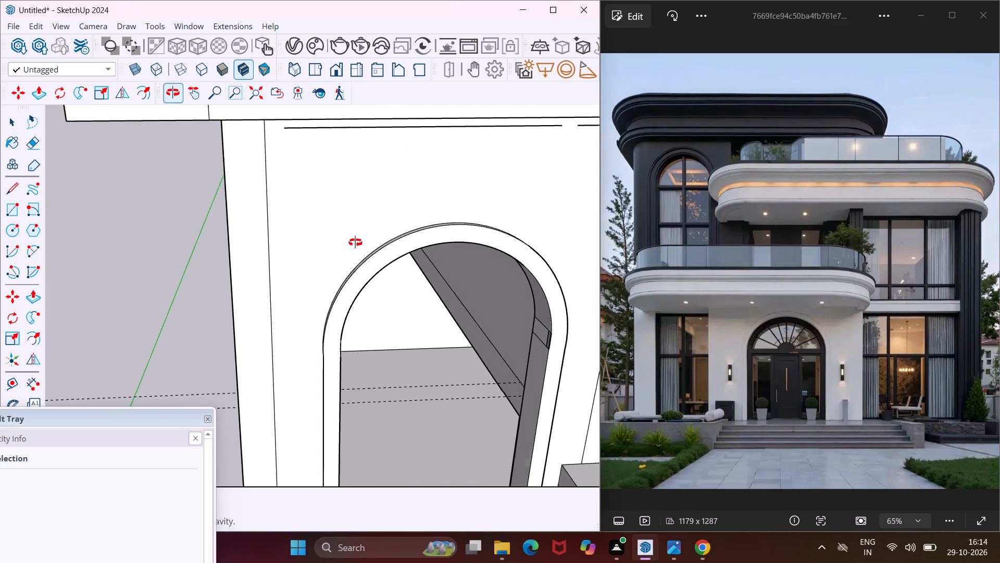
middle_drag(355, 242, 408, 233)
scroll(372, 256, up, 5)
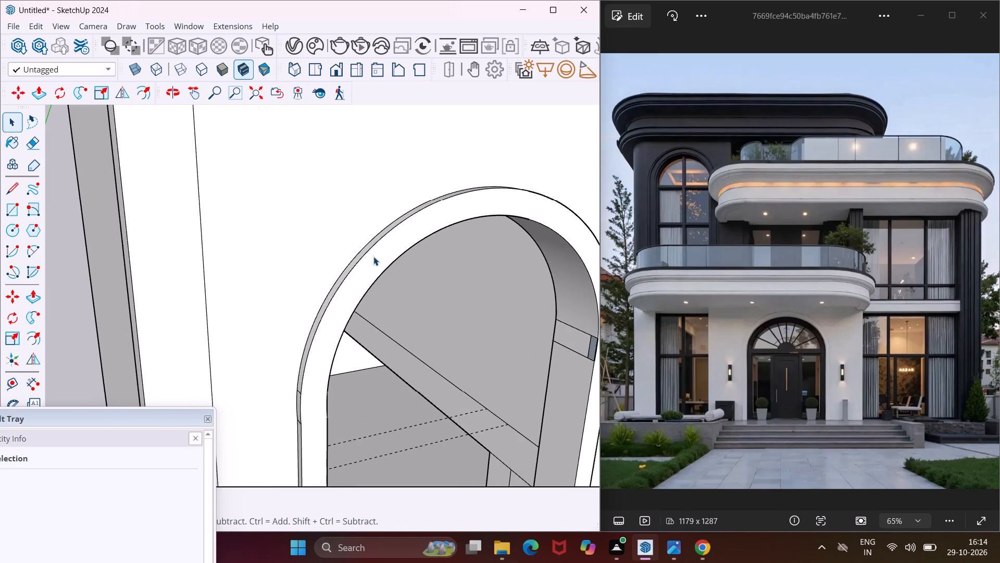
click(373, 256)
click(28, 341)
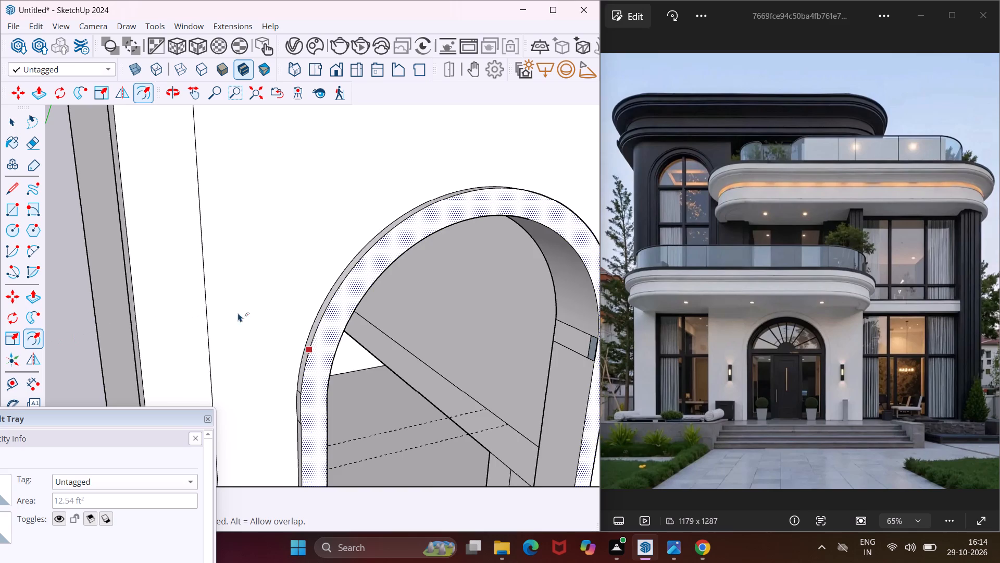
scroll(321, 304, up, 4)
click(321, 304)
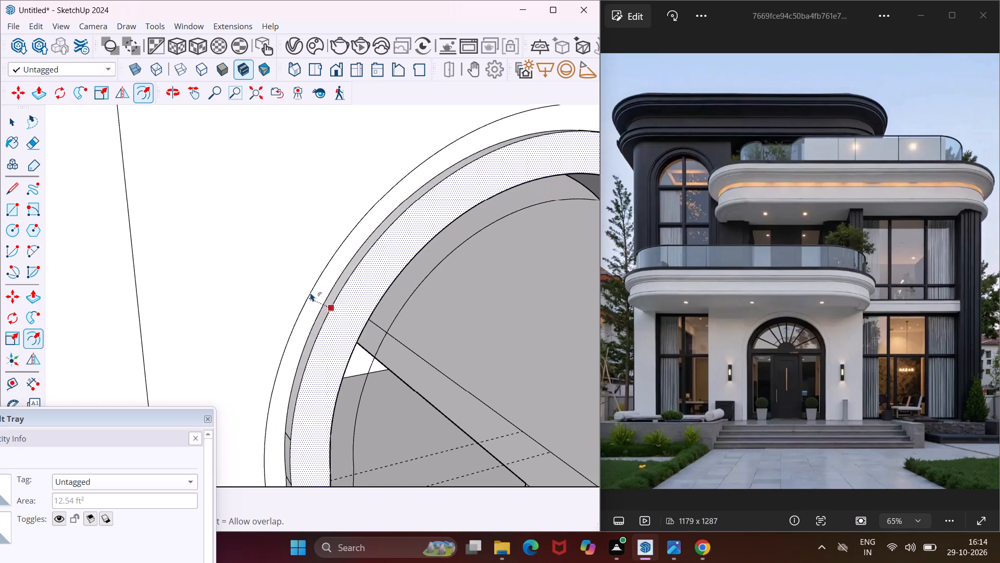
click(305, 288)
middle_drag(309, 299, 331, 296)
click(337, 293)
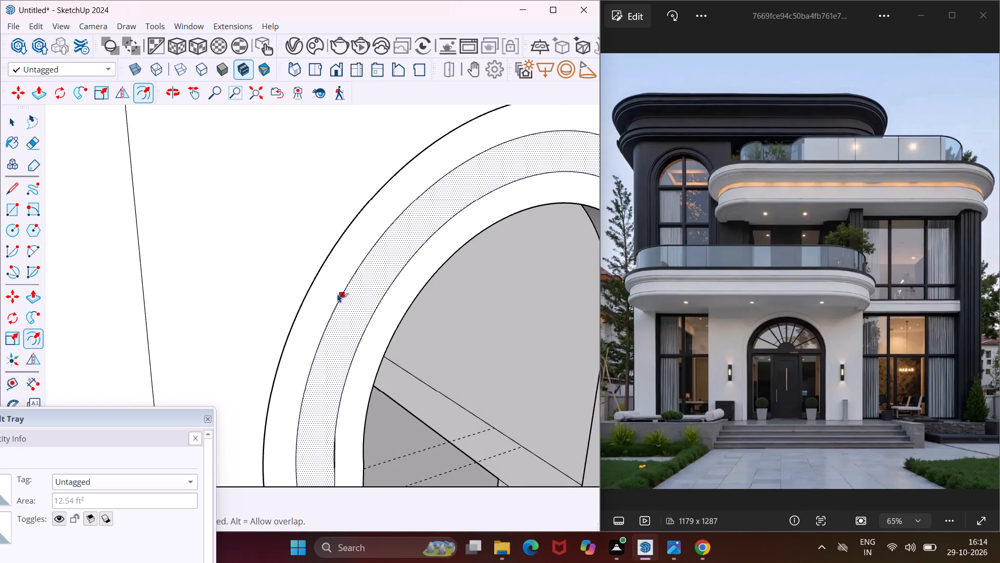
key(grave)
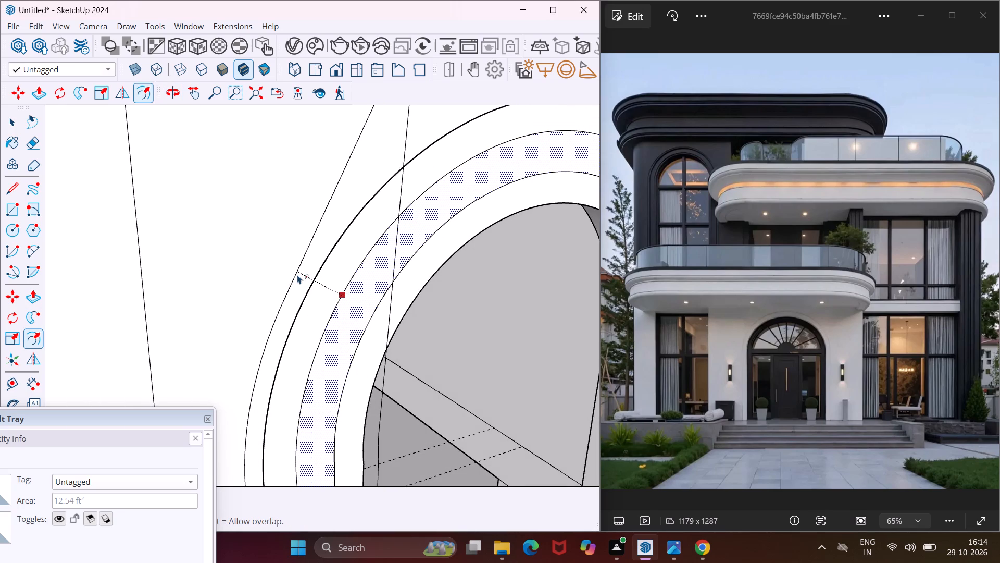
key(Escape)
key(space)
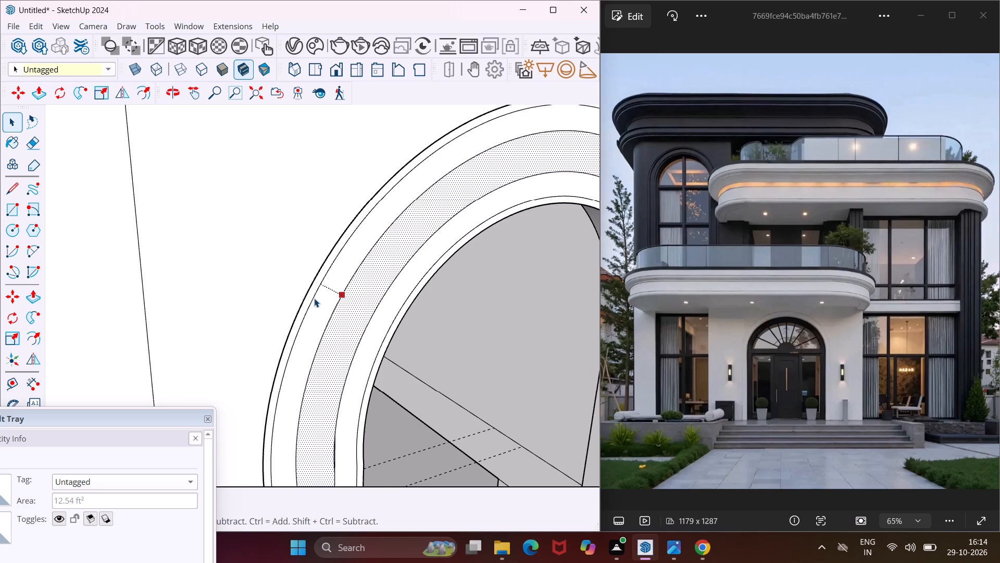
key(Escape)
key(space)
Draw a line along the floor slab across the foot of the outer offset band at the trim's left leg.
click(314, 298)
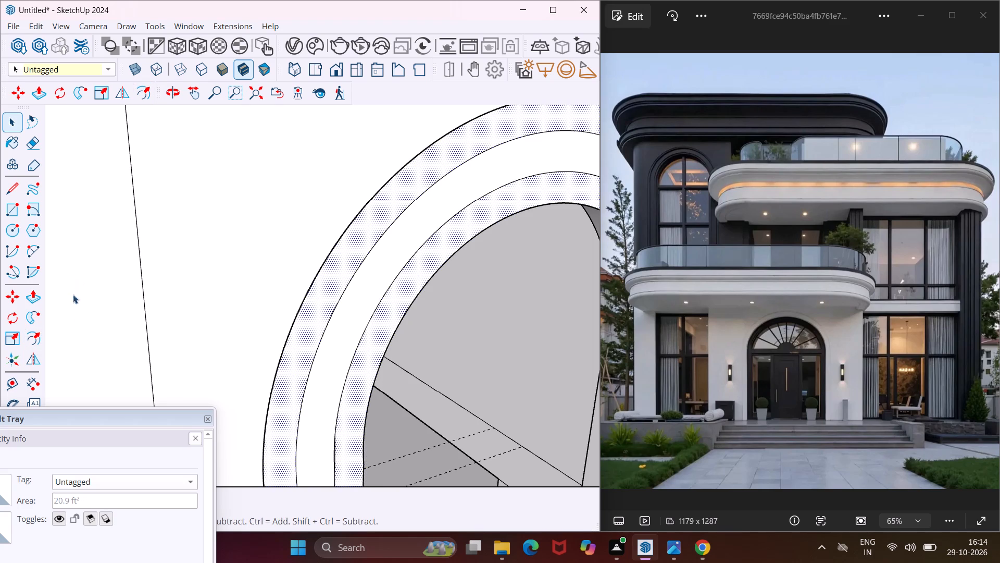
scroll(501, 106, down, 7)
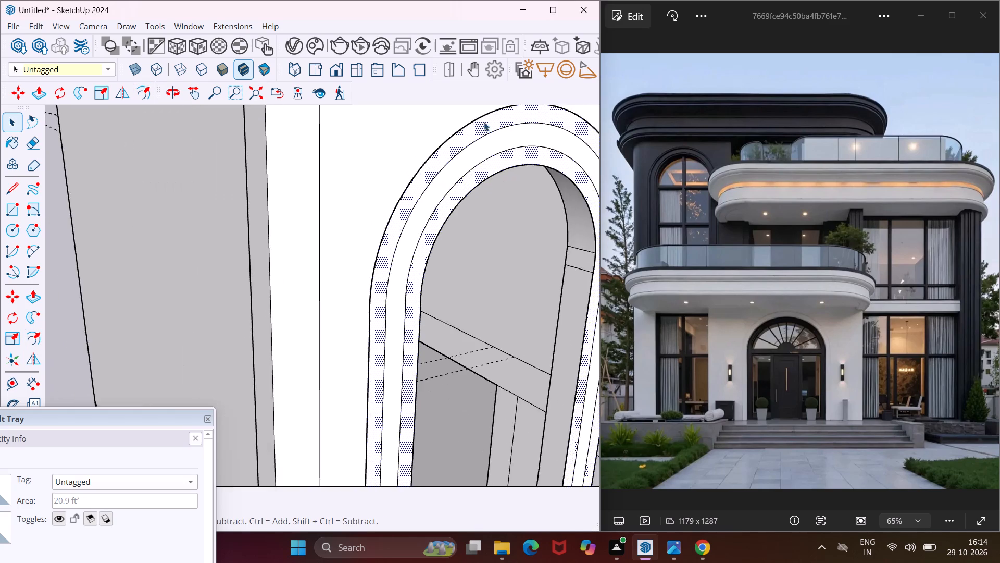
scroll(455, 132, down, 14)
scroll(437, 184, down, 5)
scroll(420, 345, up, 5)
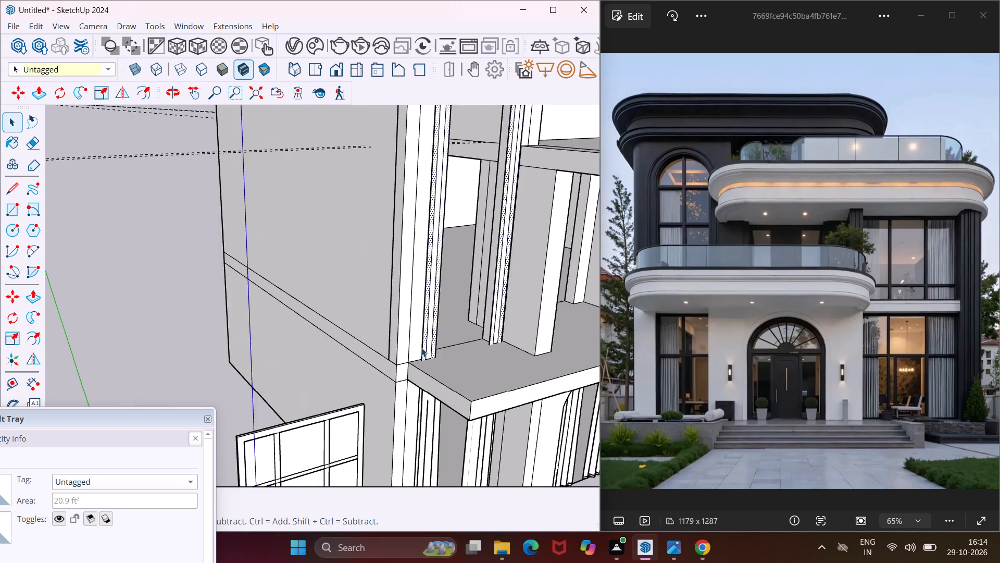
scroll(432, 354, up, 17)
scroll(432, 354, up, 6)
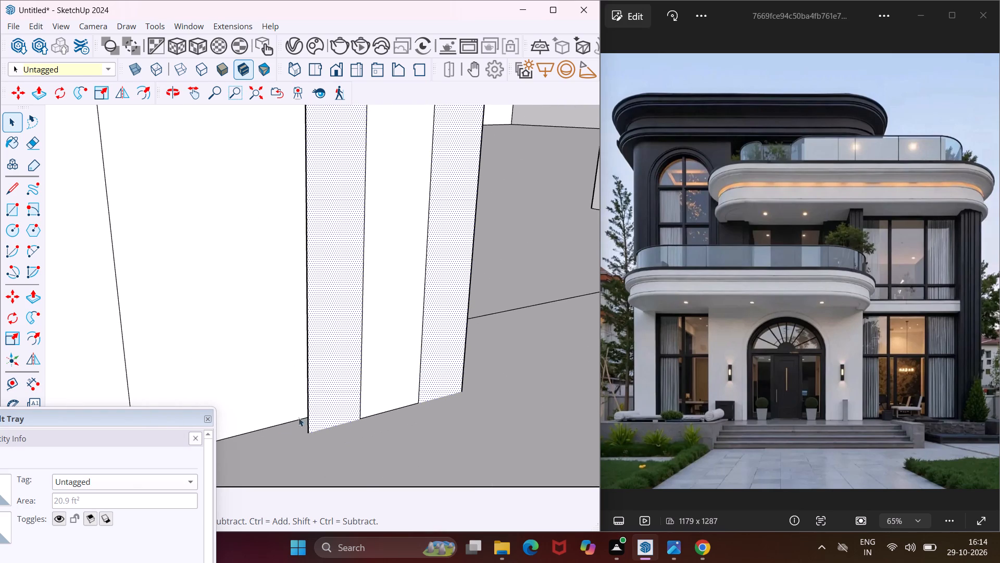
click(20, 197)
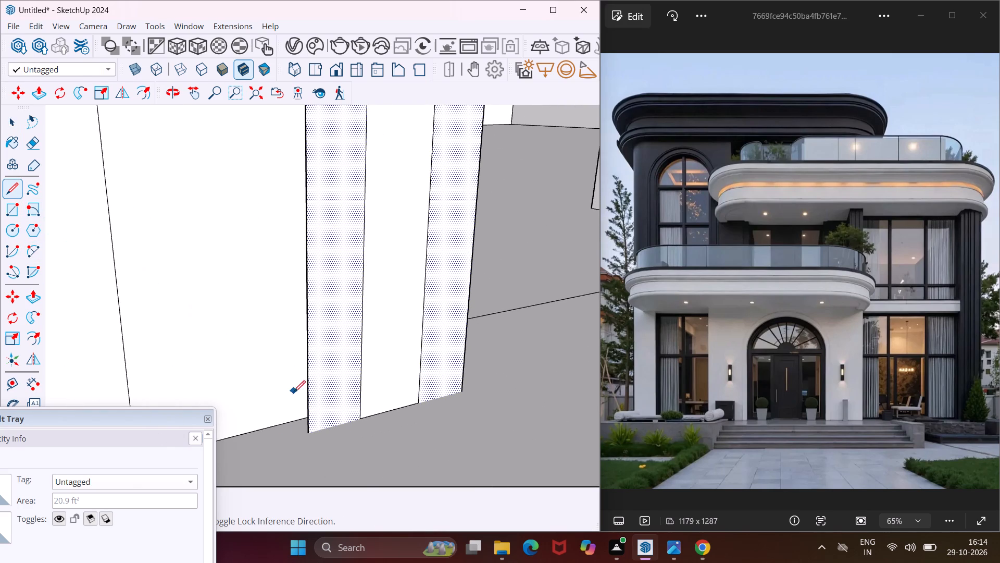
scroll(294, 392, up, 3)
click(312, 446)
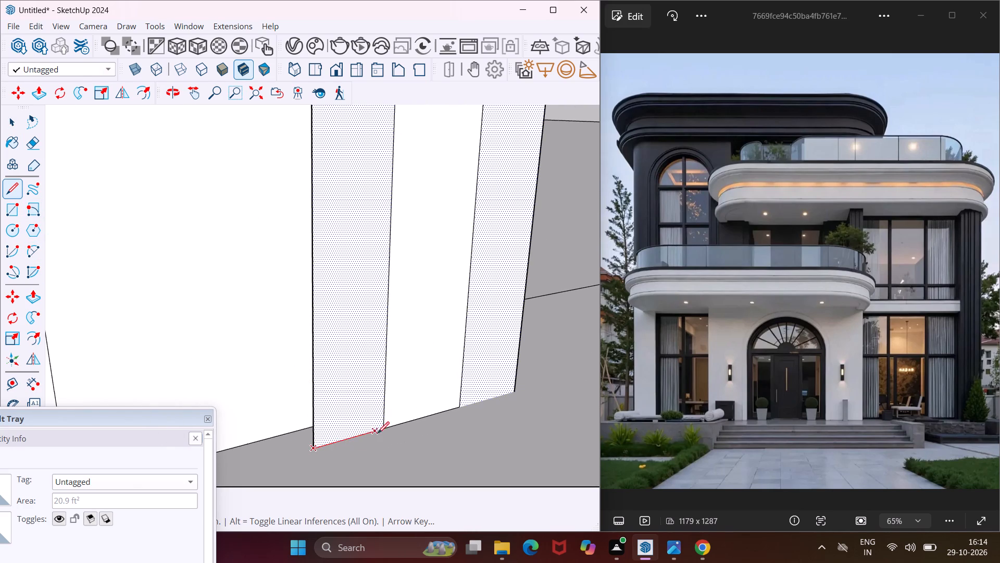
click(381, 433)
Draw a line along the floor slab across the foot of the outer offset band at the trim's right leg.
scroll(250, 383, down, 11)
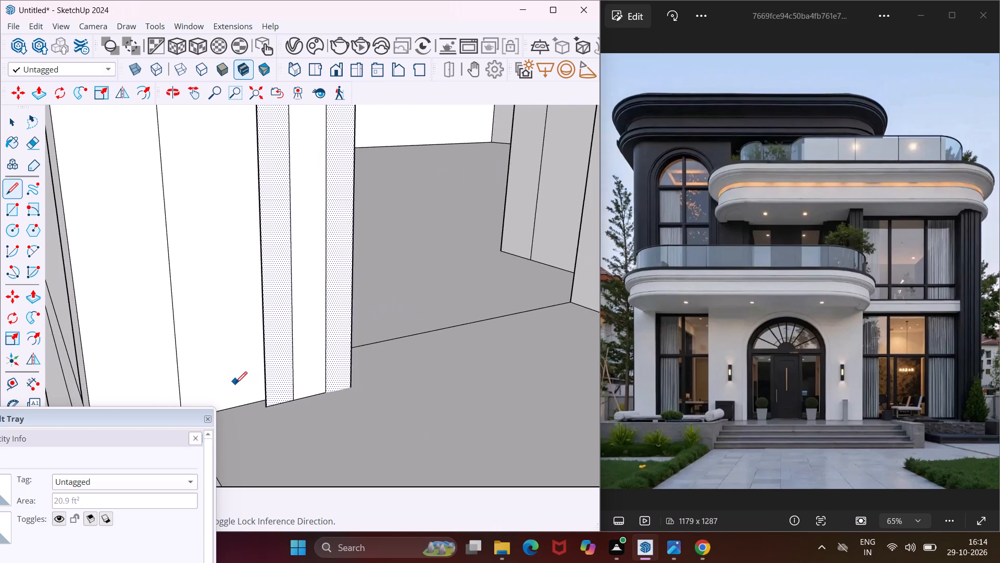
scroll(235, 383, down, 4)
scroll(569, 323, up, 9)
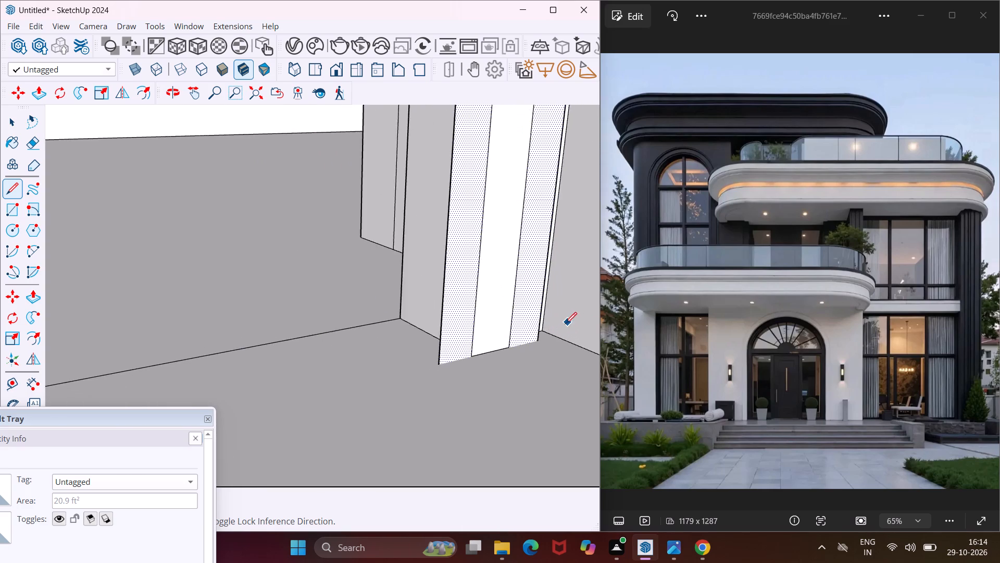
scroll(558, 326, up, 8)
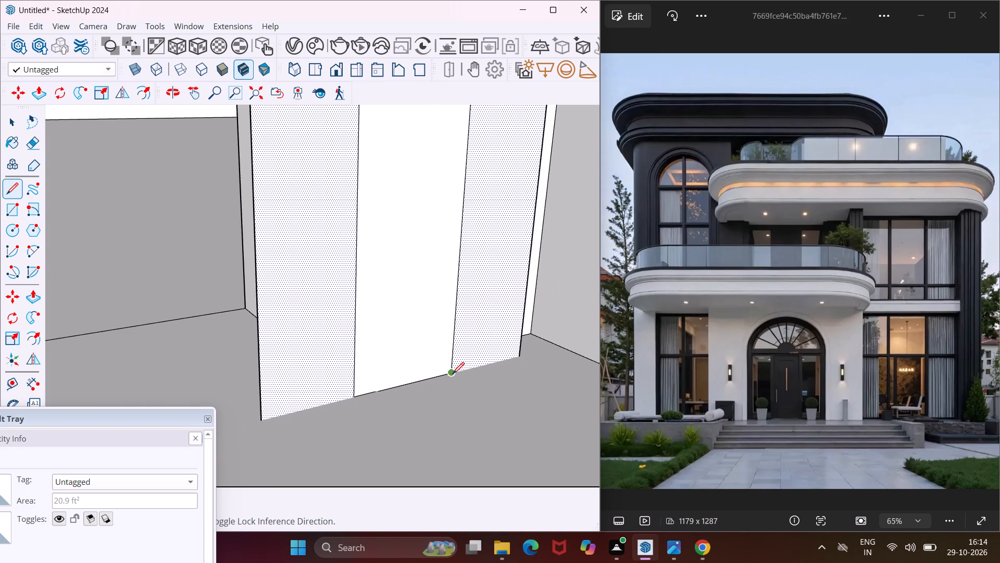
click(453, 374)
click(520, 360)
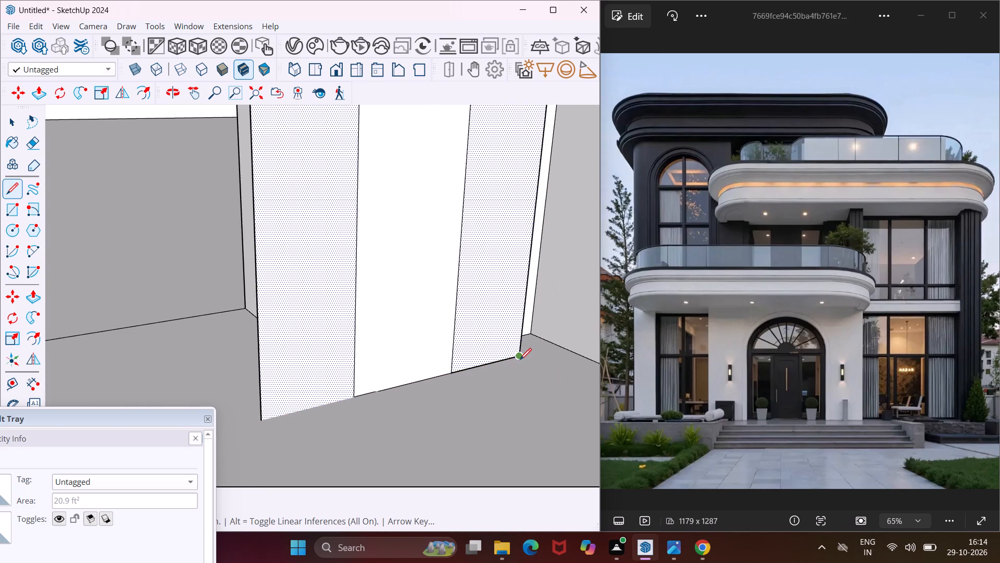
key(Escape)
key(space)
Select the offset band face at the right and left legs to check whether its outer and inner strips are separate.
click(498, 339)
scroll(498, 339, down, 3)
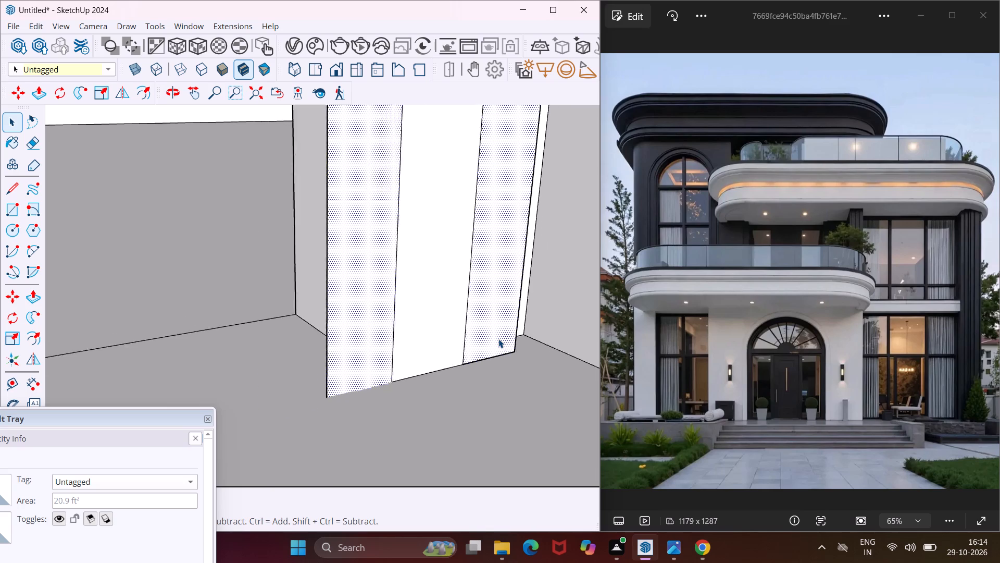
scroll(498, 339, down, 4)
scroll(496, 335, down, 20)
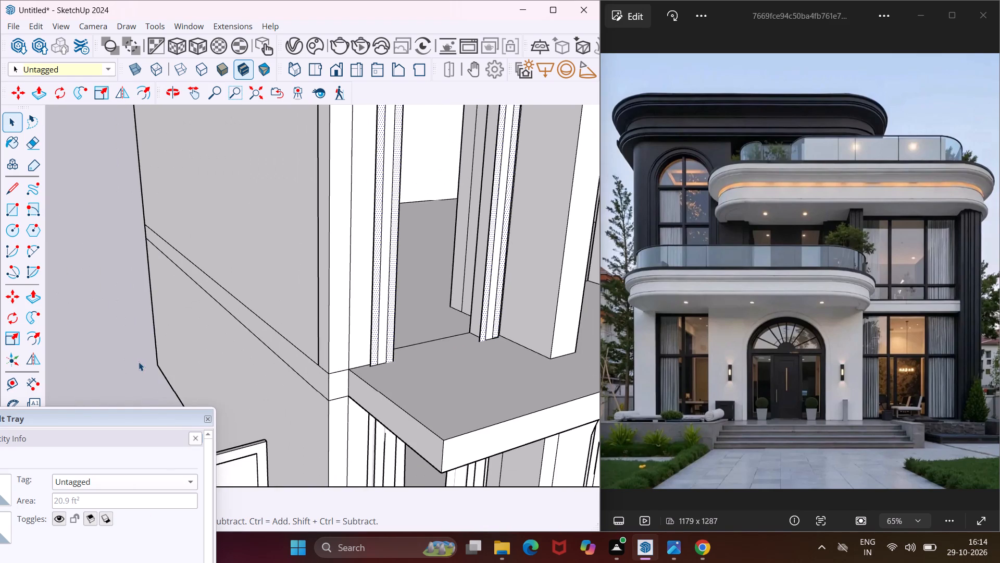
click(131, 356)
scroll(405, 254, up, 4)
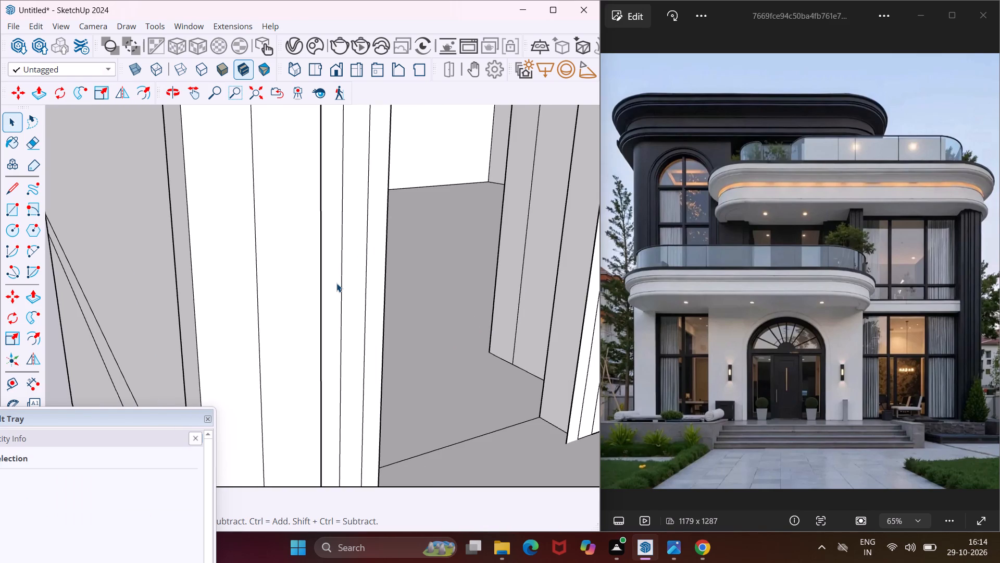
click(336, 283)
middle_drag(323, 301, 293, 309)
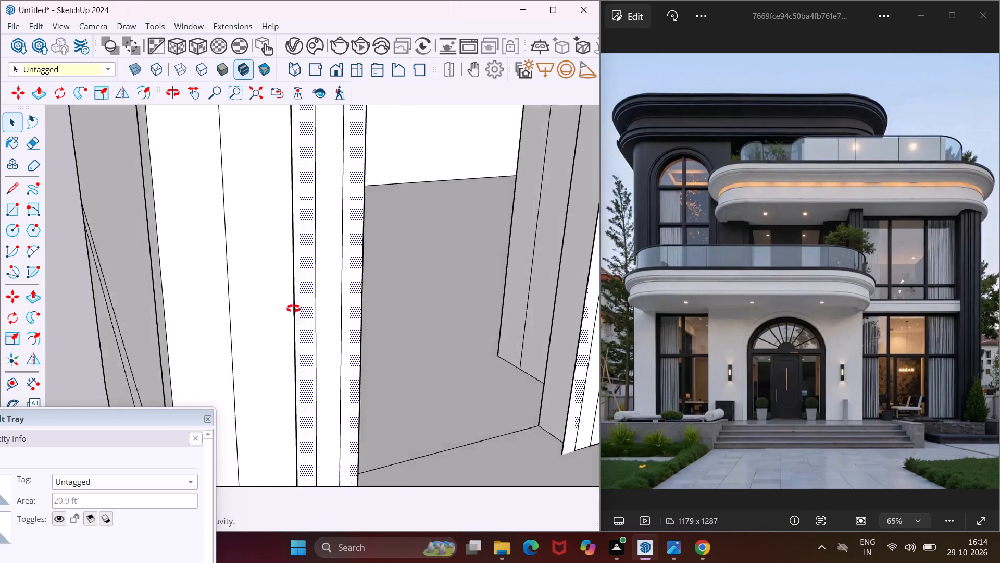
middle_drag(293, 309, 285, 310)
scroll(284, 310, down, 16)
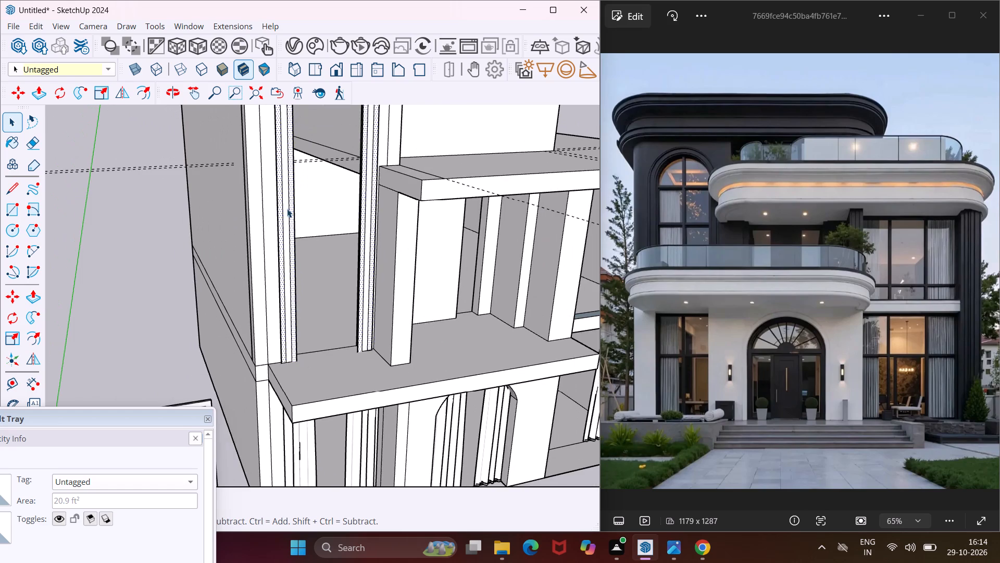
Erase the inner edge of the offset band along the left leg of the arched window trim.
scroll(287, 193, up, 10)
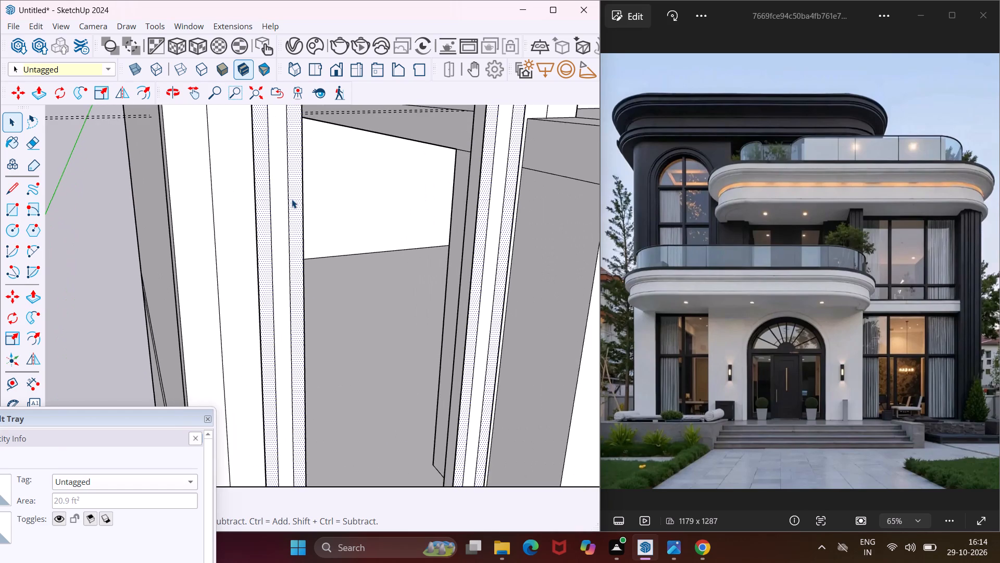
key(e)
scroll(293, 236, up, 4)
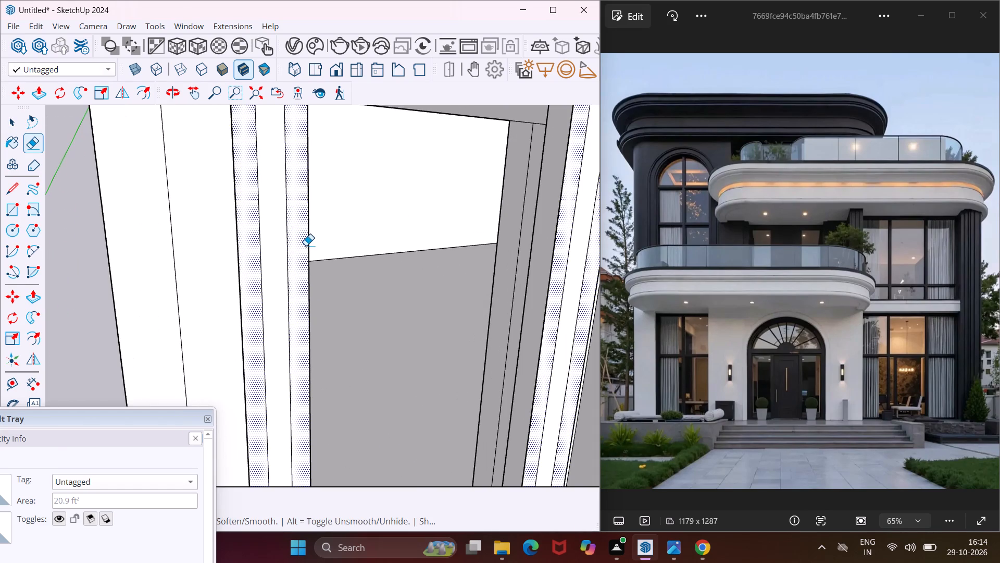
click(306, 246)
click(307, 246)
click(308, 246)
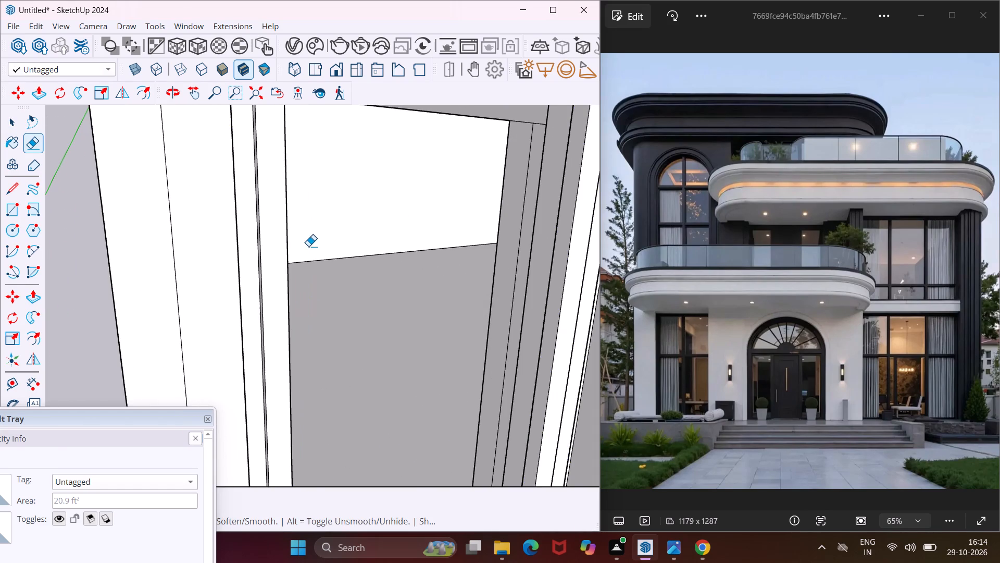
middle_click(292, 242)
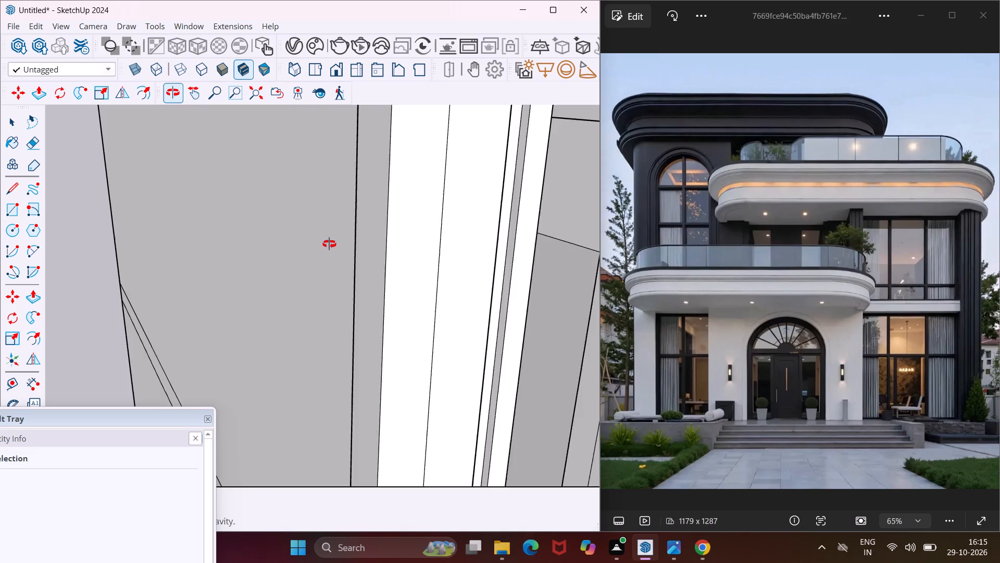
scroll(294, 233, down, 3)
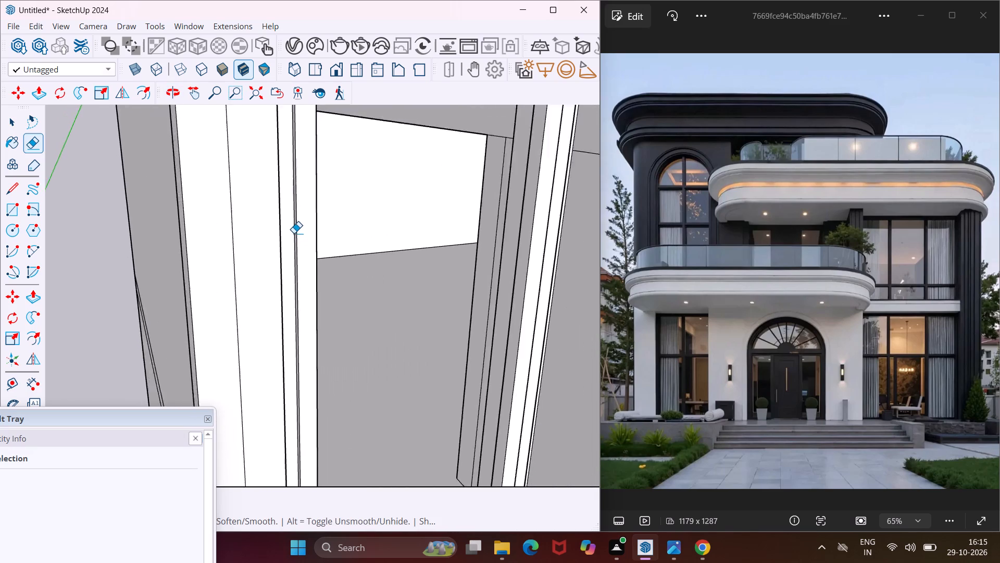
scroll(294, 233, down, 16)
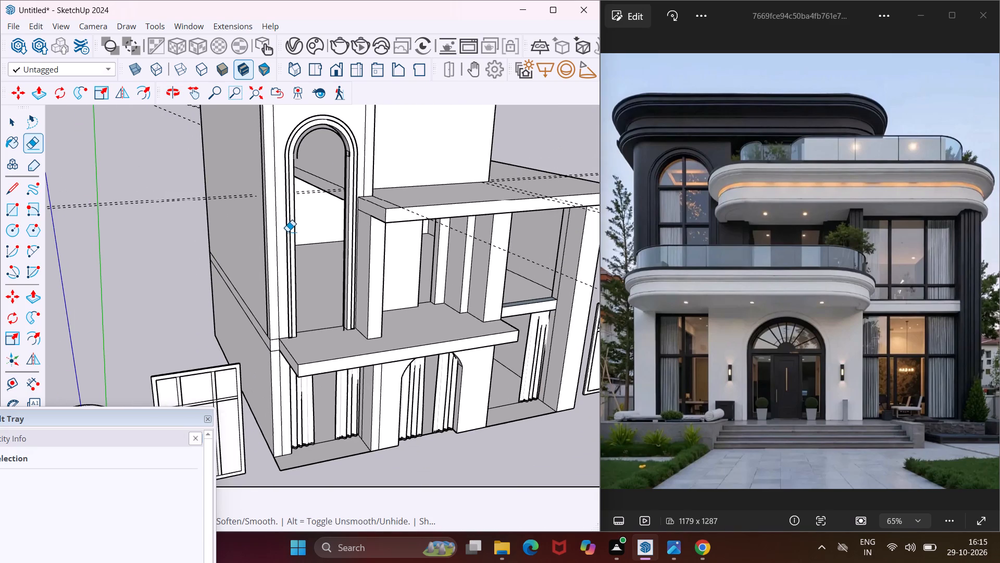
Undo the edge erasure and the preceding offset band edits around the arched window trim.
key(ctrl+z)
scroll(329, 128, up, 8)
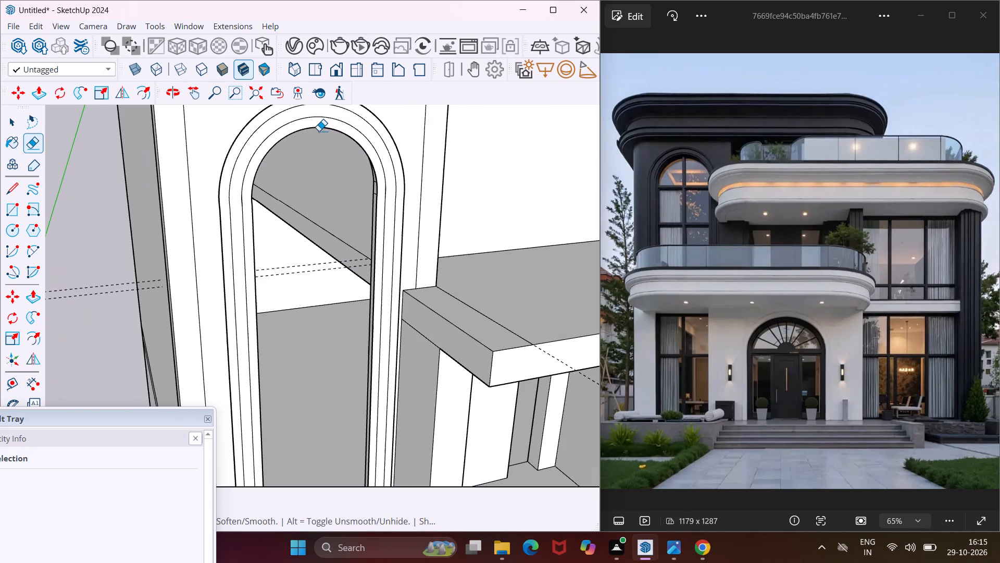
key(ctrl+z)
key(ctrl+z)
key(ctrl+z)
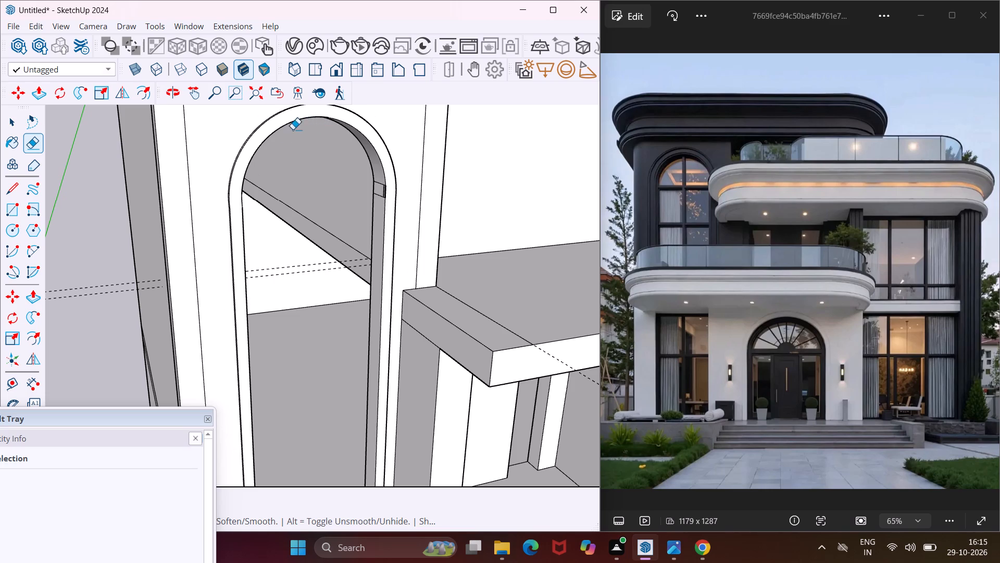
Examine the outer side face of the raised arched window trim, then the villa's whole front.
middle_drag(270, 143, 459, 163)
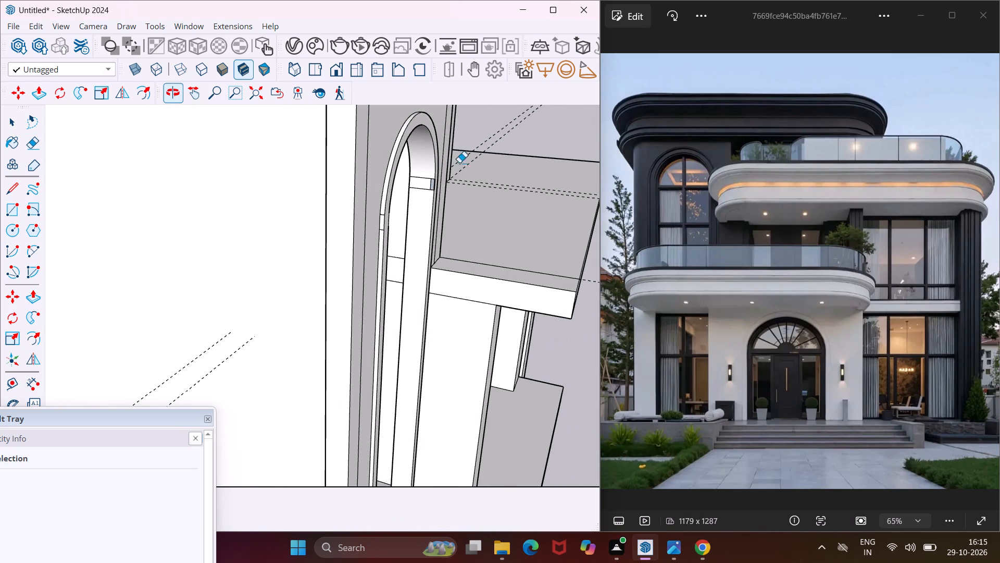
scroll(378, 171, up, 4)
key(Escape)
key(space)
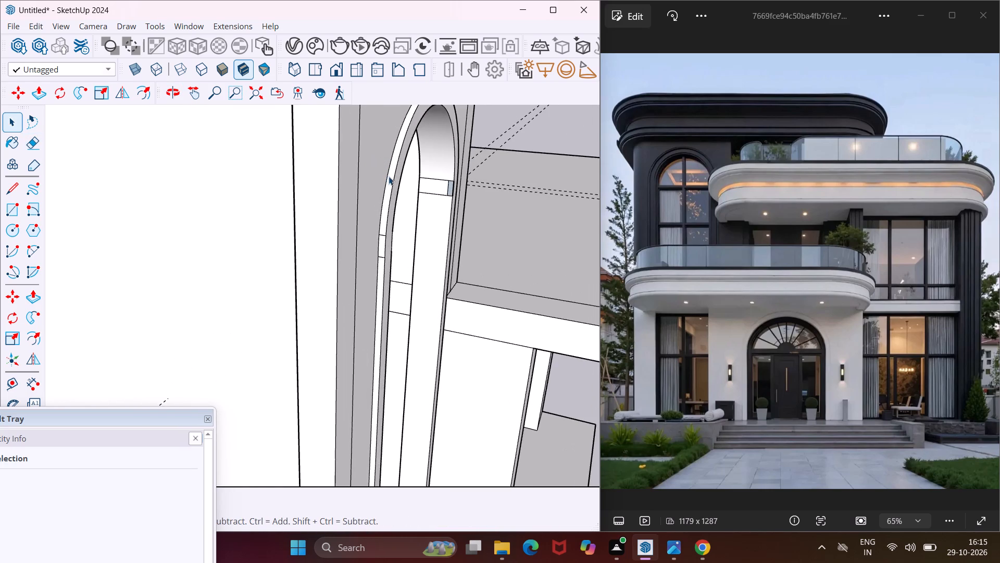
scroll(390, 176, up, 4)
scroll(267, 221, down, 5)
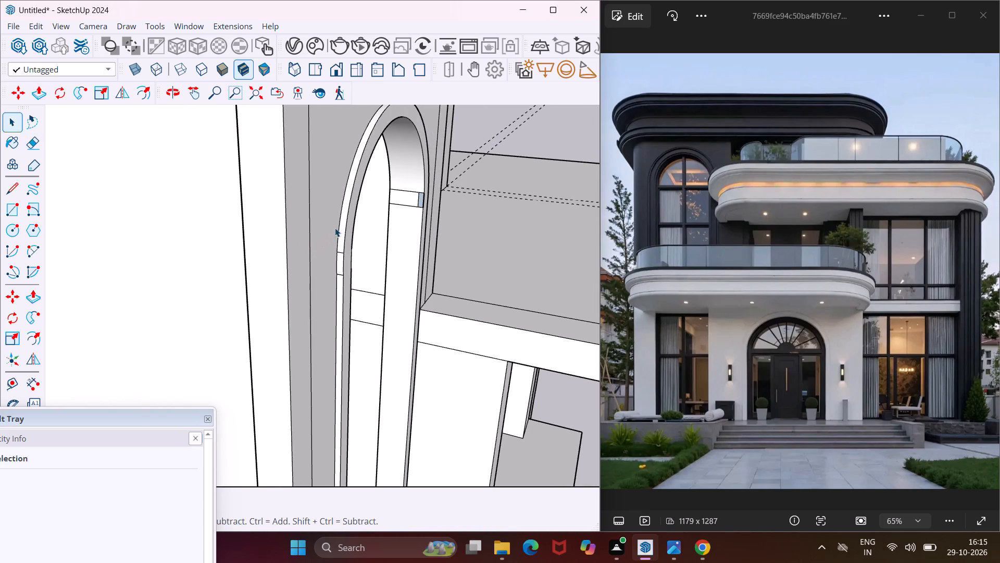
scroll(339, 227, up, 7)
click(346, 217)
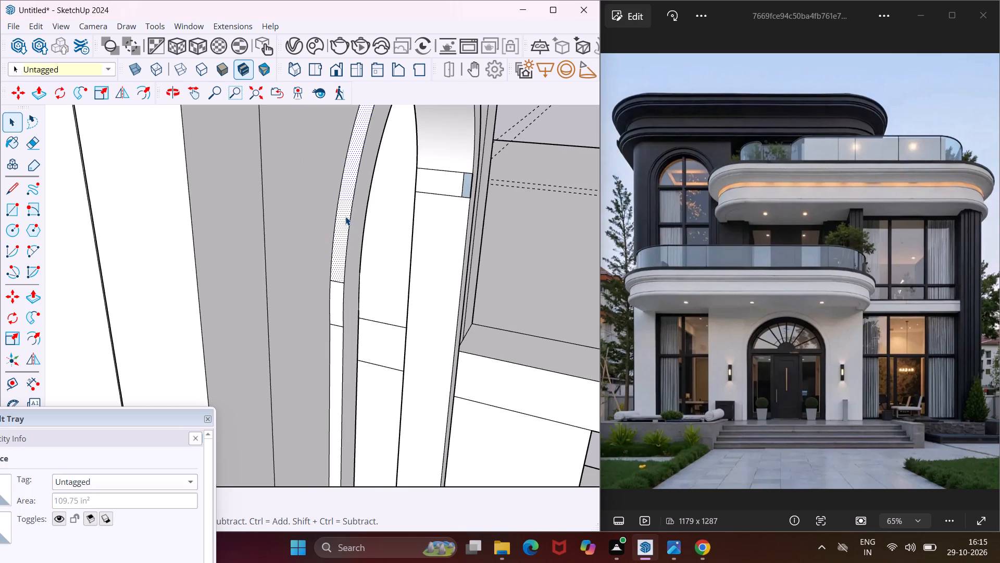
scroll(325, 235, down, 13)
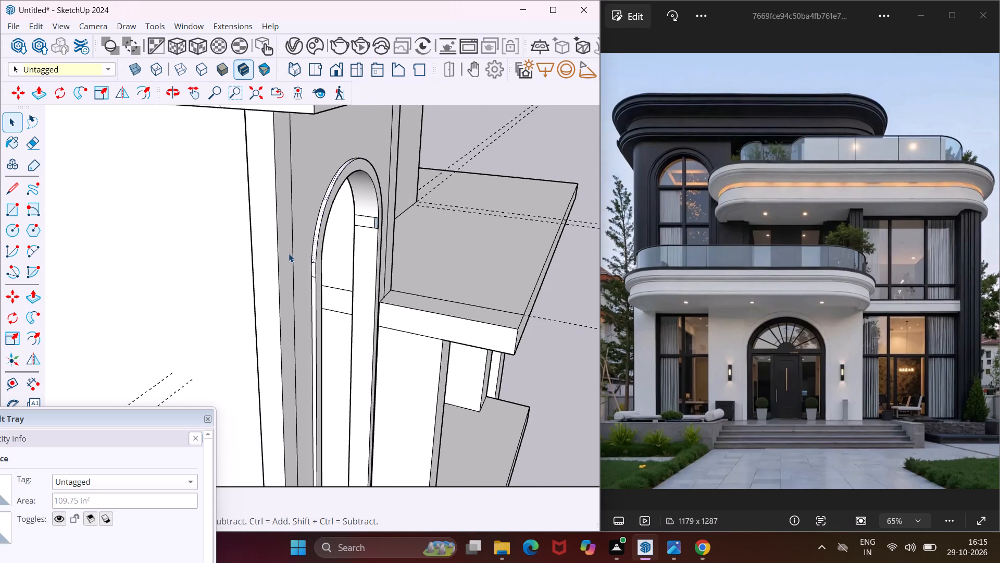
scroll(273, 258, down, 7)
middle_drag(269, 289, 139, 274)
scroll(264, 183, down, 13)
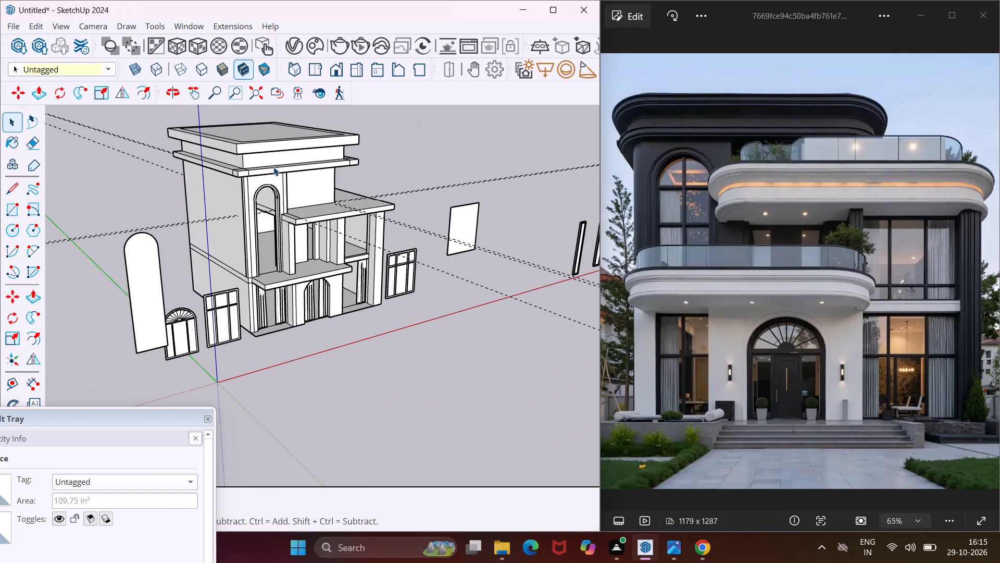
scroll(284, 174, up, 5)
scroll(333, 190, up, 3)
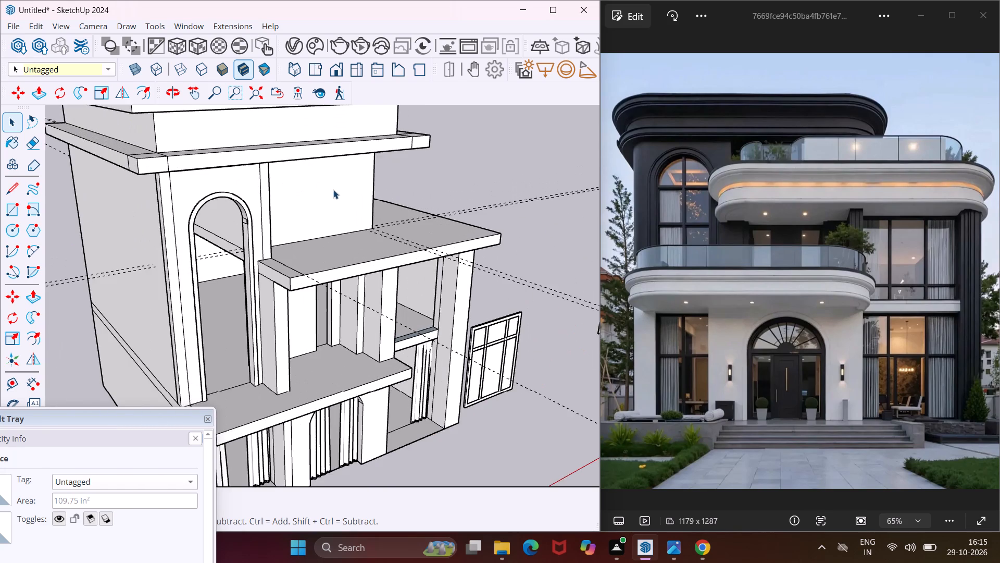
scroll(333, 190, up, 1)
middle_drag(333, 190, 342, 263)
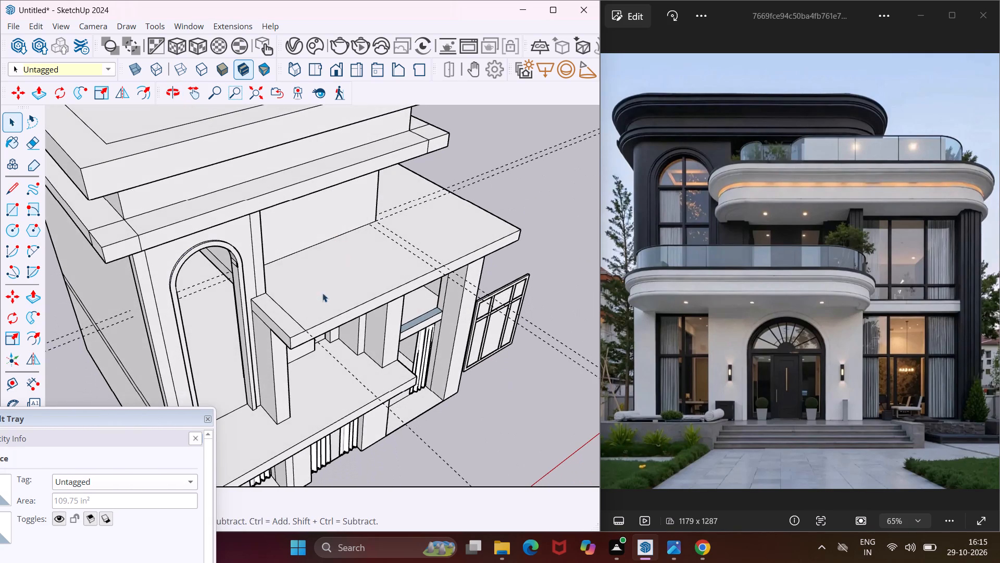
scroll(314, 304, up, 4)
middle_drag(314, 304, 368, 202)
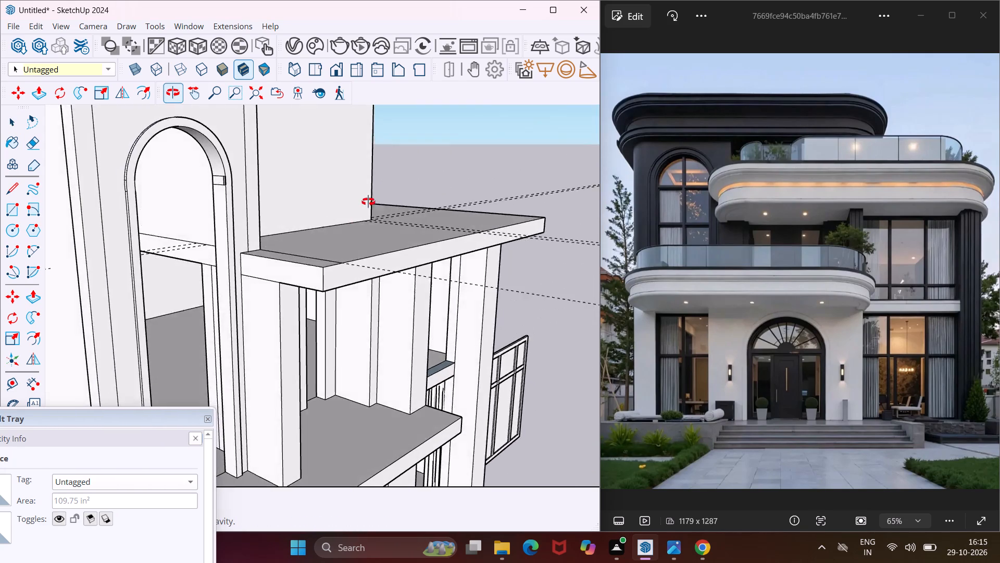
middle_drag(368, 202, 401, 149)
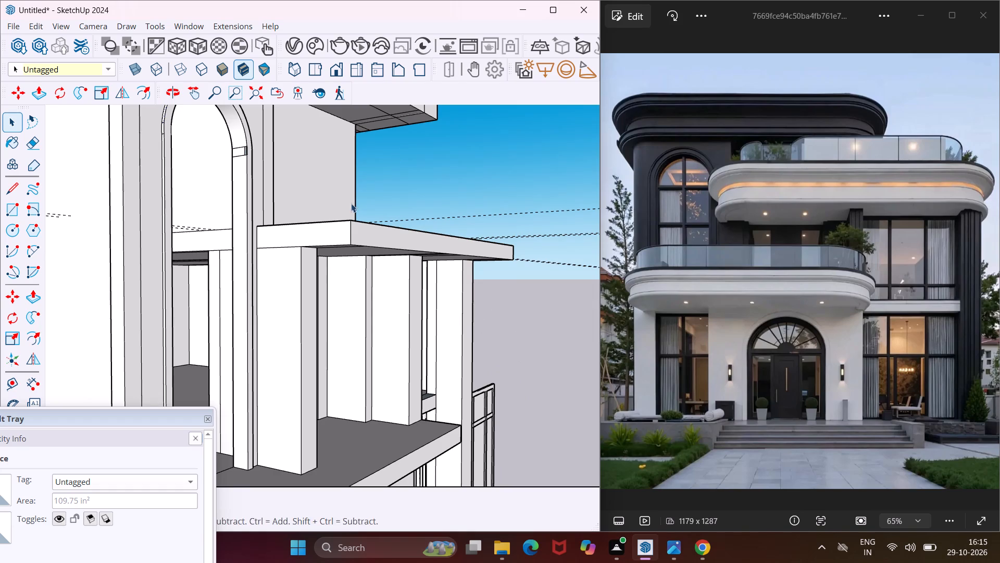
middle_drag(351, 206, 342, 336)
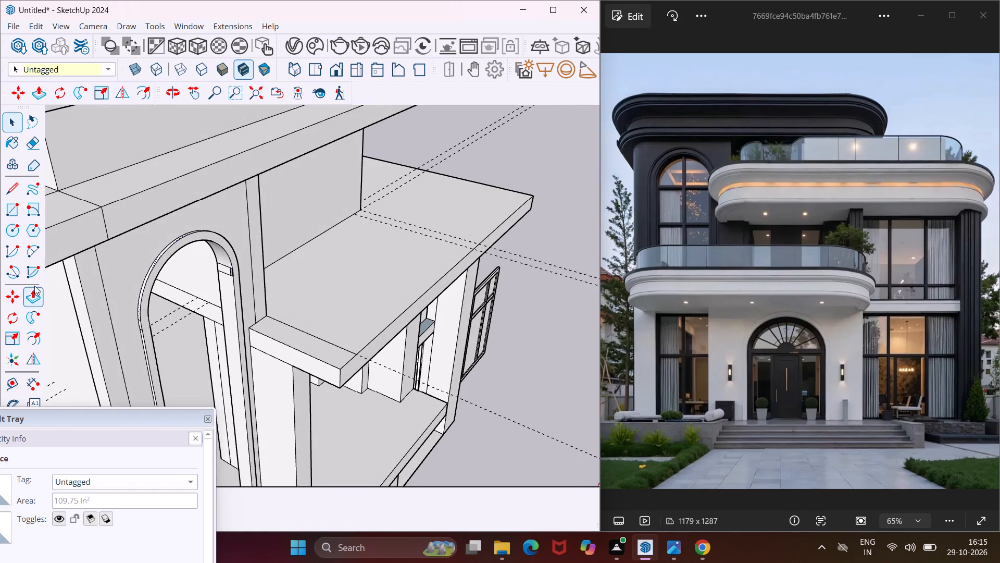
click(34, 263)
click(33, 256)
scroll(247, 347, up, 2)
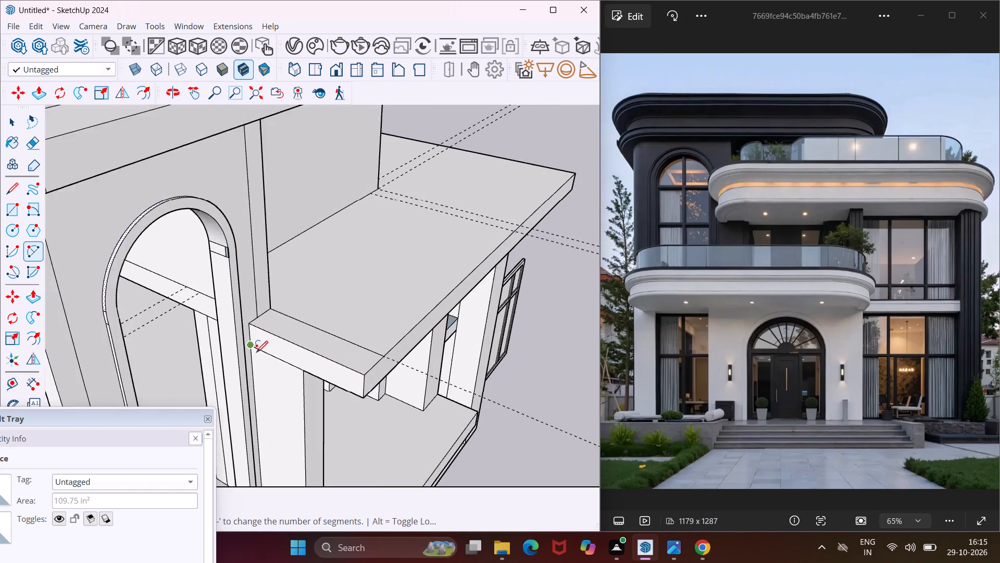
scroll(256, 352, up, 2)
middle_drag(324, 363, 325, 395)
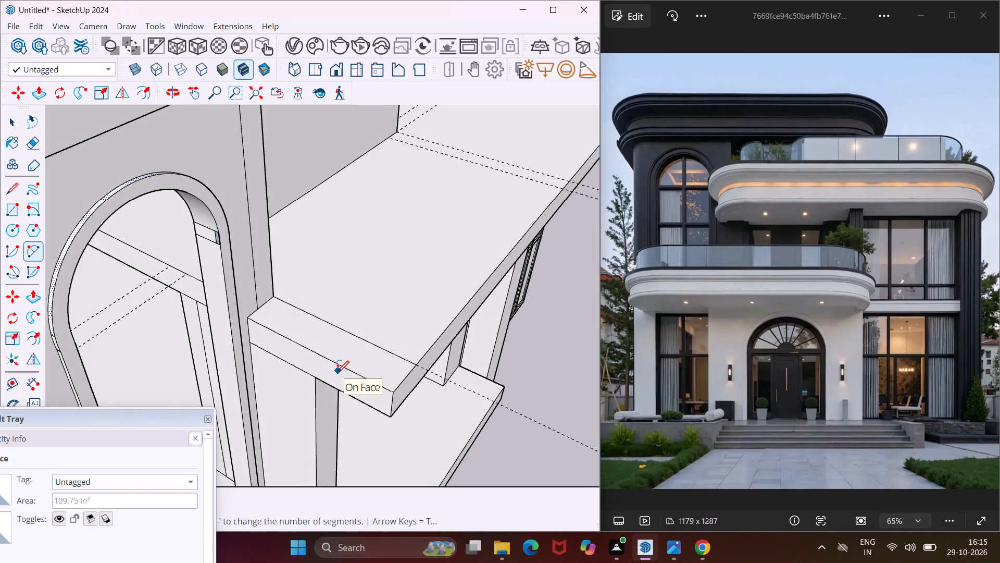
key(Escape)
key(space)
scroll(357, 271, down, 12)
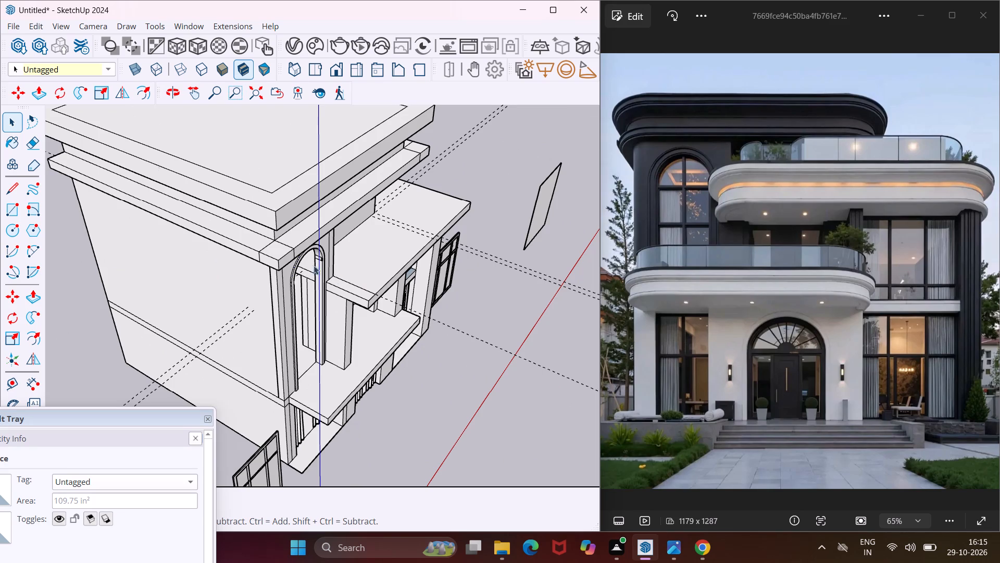
Place a guide line 2' inward from the front edge of the upper balcony slab.
click(14, 380)
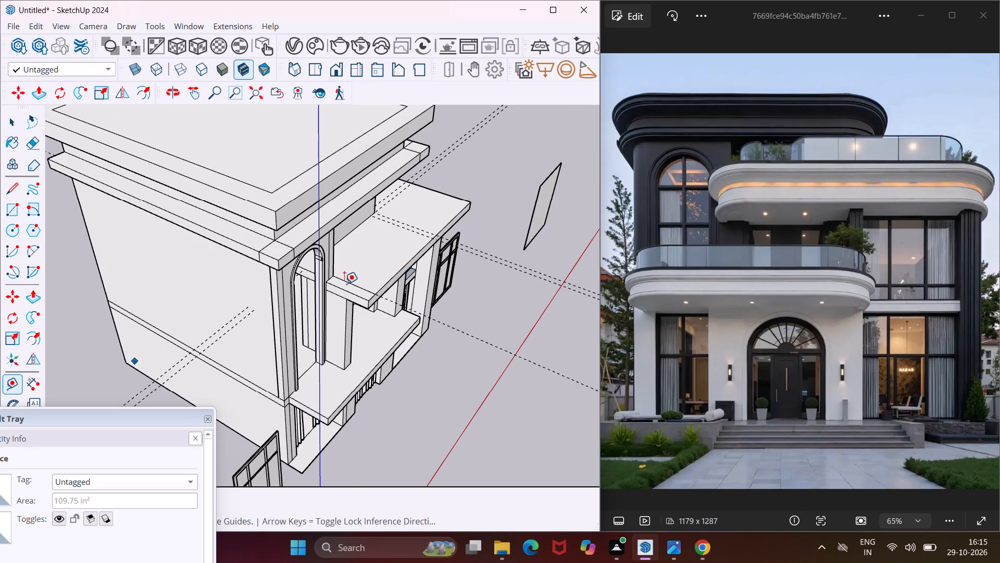
scroll(408, 250, up, 9)
click(435, 251)
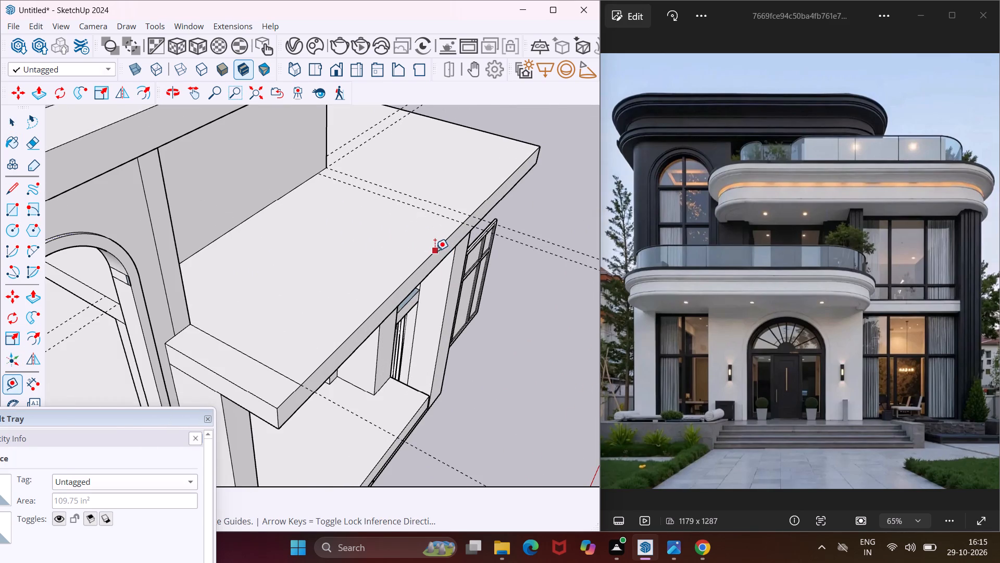
text(2')
key(Return)
Place a guide line 2' inward from the front edge of the lower balcony slab.
scroll(411, 251, down, 7)
scroll(394, 184, down, 4)
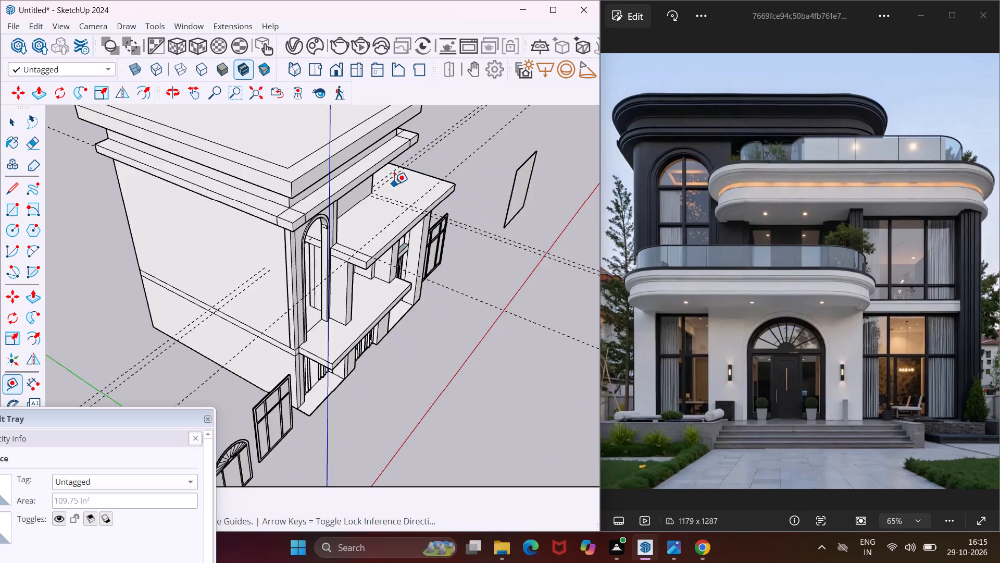
scroll(394, 184, down, 2)
scroll(356, 328, up, 14)
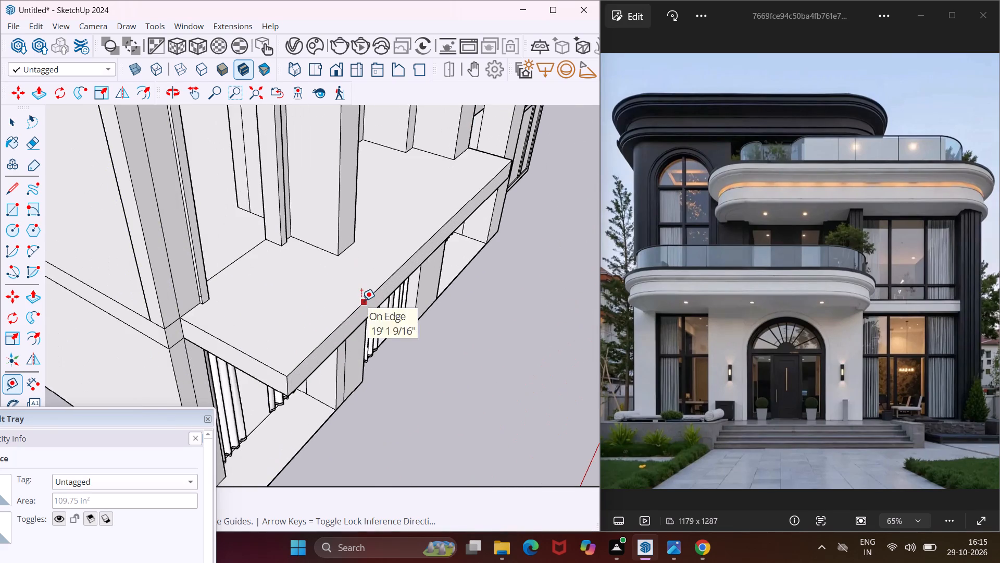
click(361, 301)
text(2')
key(Return)
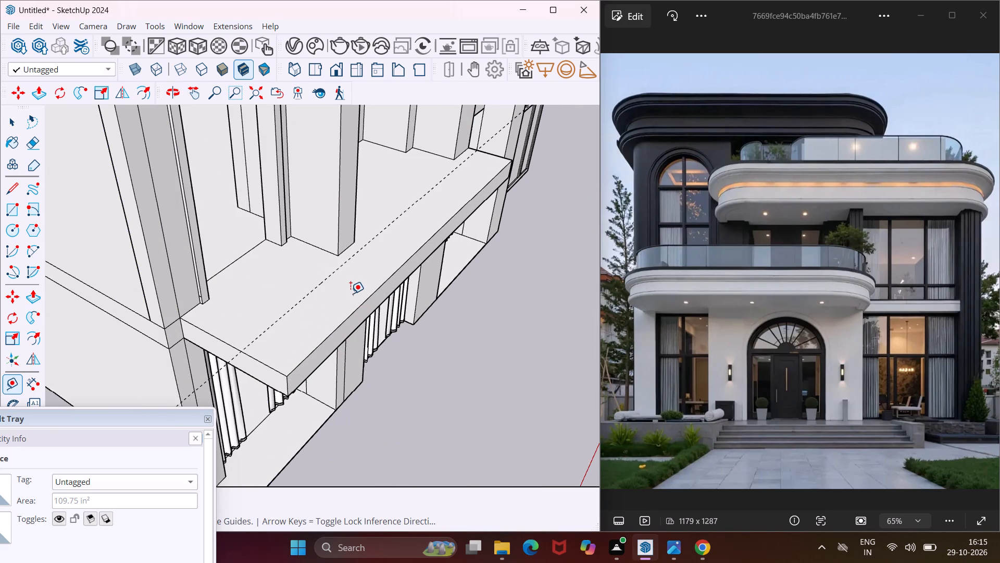
Place a guide line parallel to the roof slab's front edge, aligned with the inner outline on the roof top.
middle_drag(351, 293, 395, 307)
scroll(395, 307, down, 6)
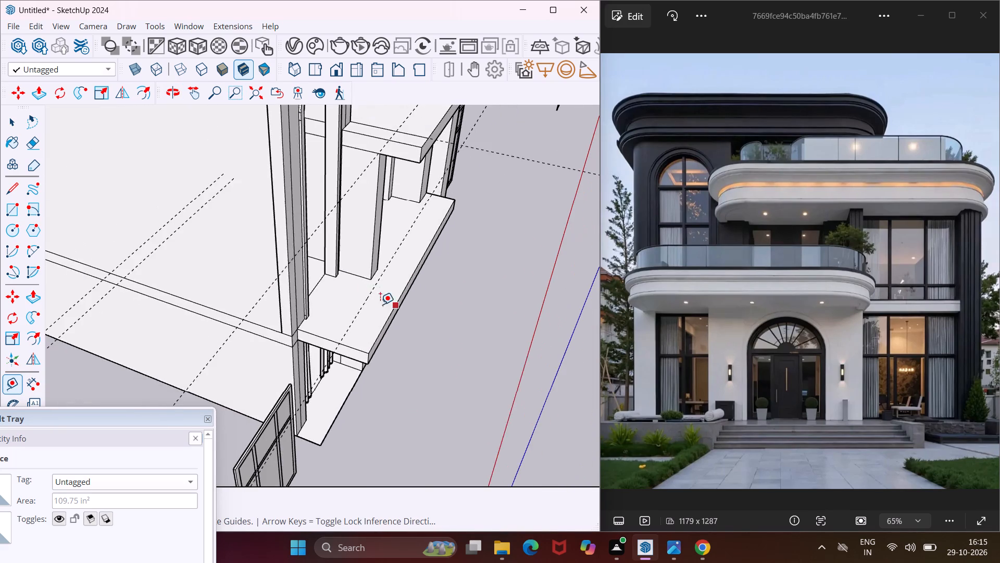
scroll(360, 287, down, 17)
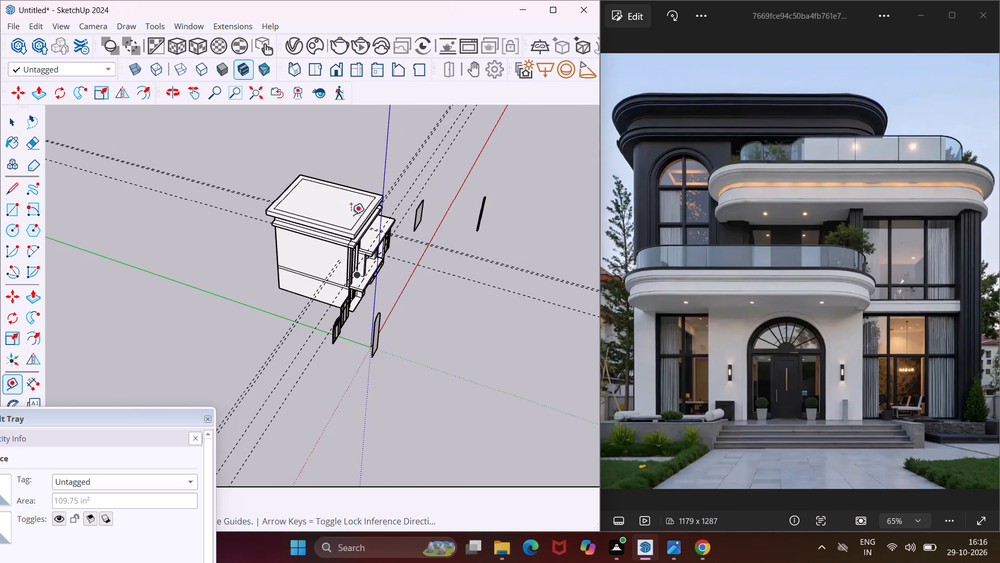
scroll(352, 215, up, 20)
scroll(352, 215, up, 2)
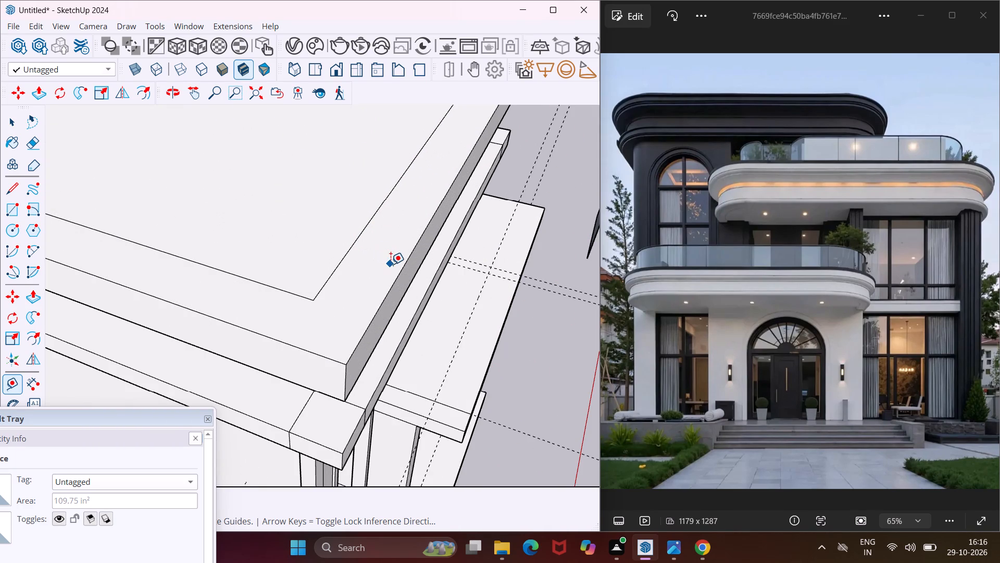
click(401, 268)
click(353, 246)
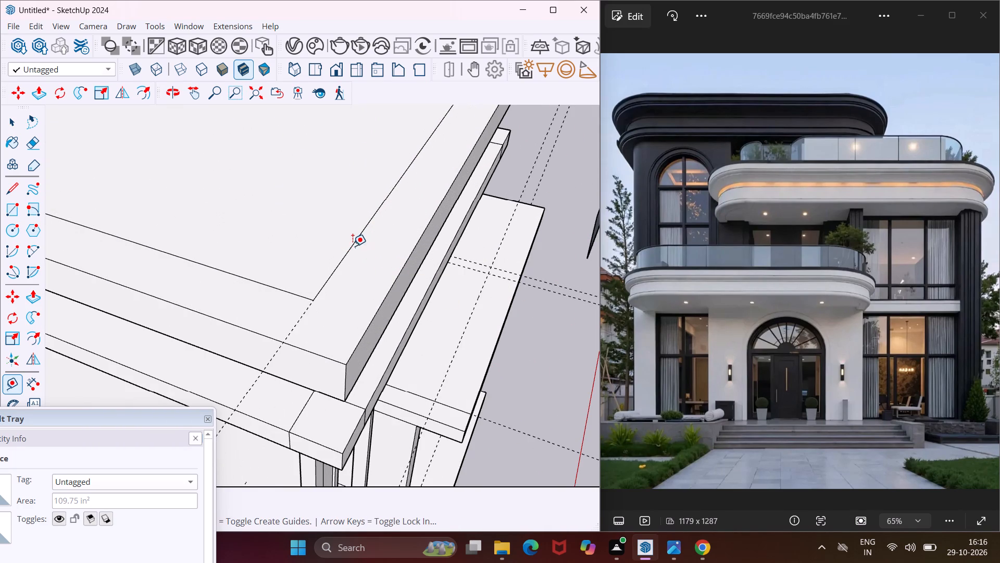
scroll(332, 234, down, 5)
scroll(367, 328, up, 8)
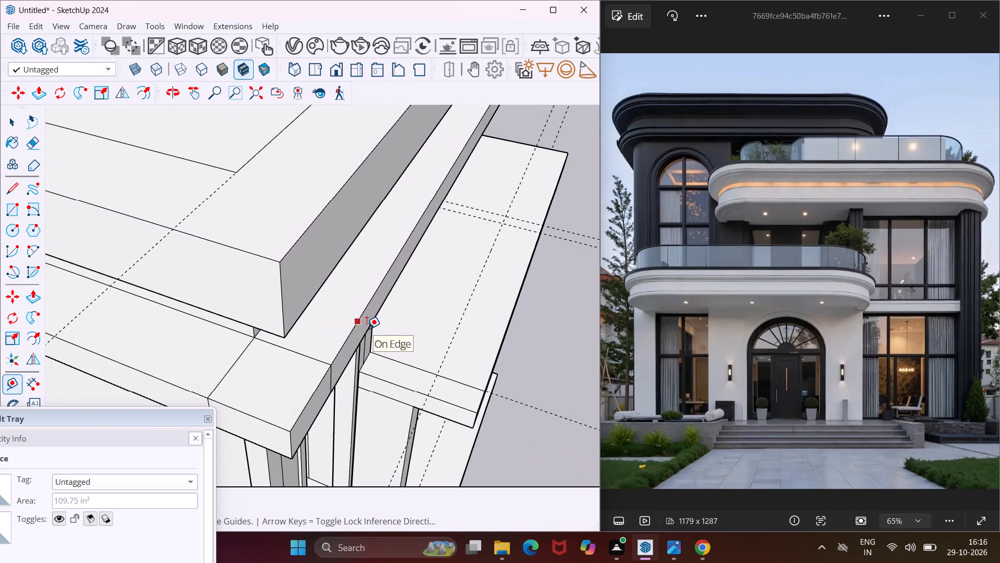
key(Escape)
key(space)
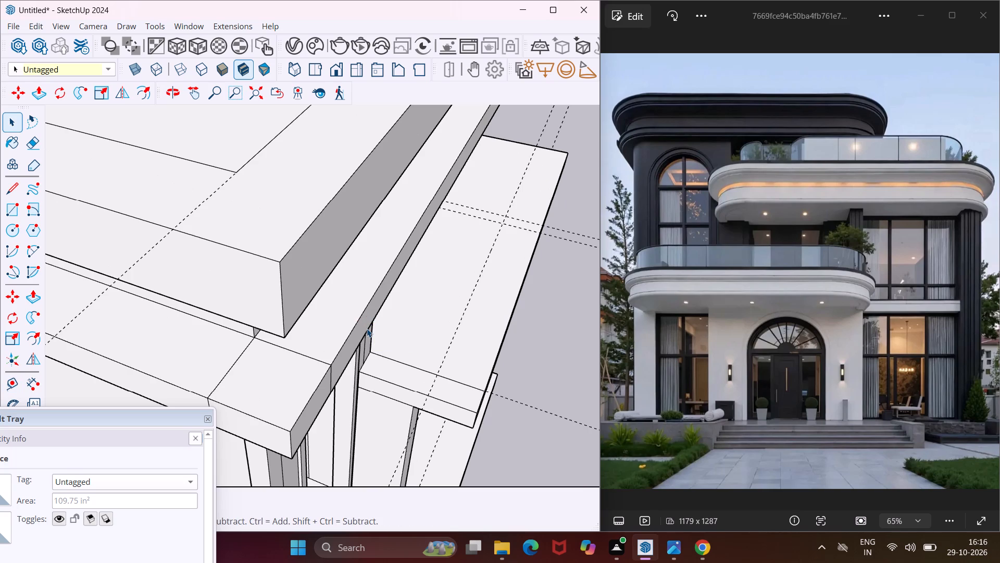
Draw a 2-point arc tangent to both edges across the top roof slab's left front corner, starting where the guide meets the side edge.
click(31, 252)
scroll(199, 225, up, 4)
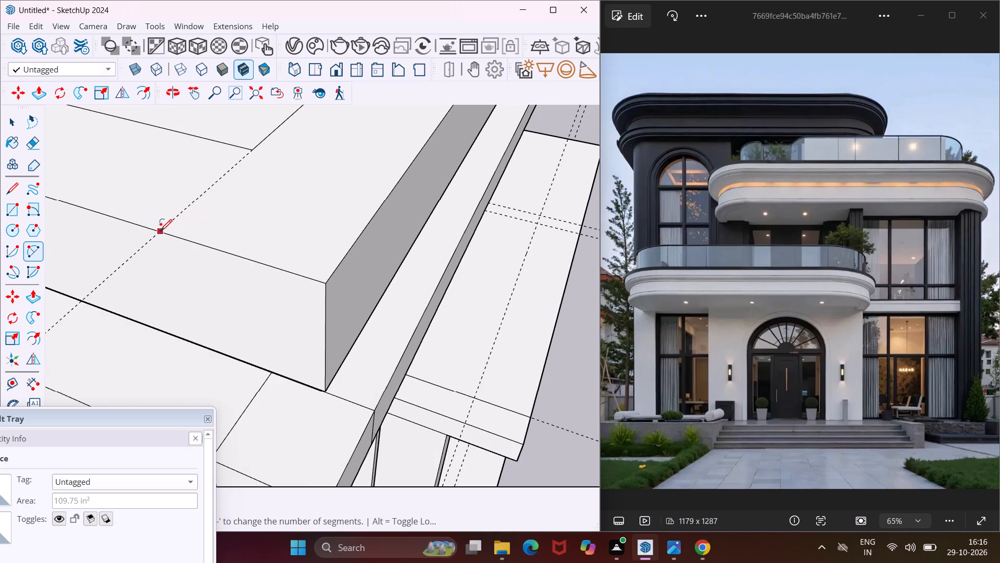
click(159, 232)
scroll(202, 219, down, 4)
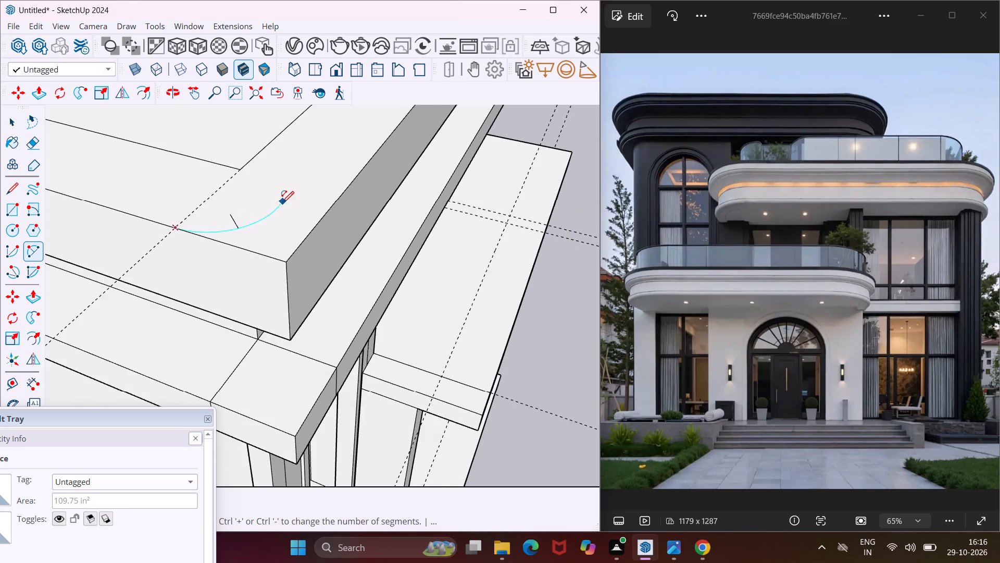
middle_drag(282, 203, 159, 280)
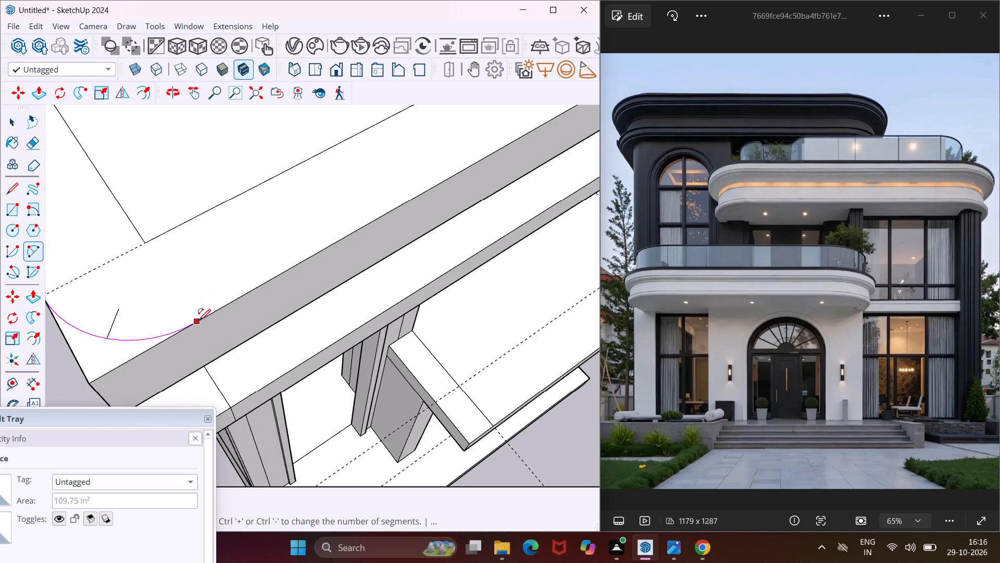
click(199, 321)
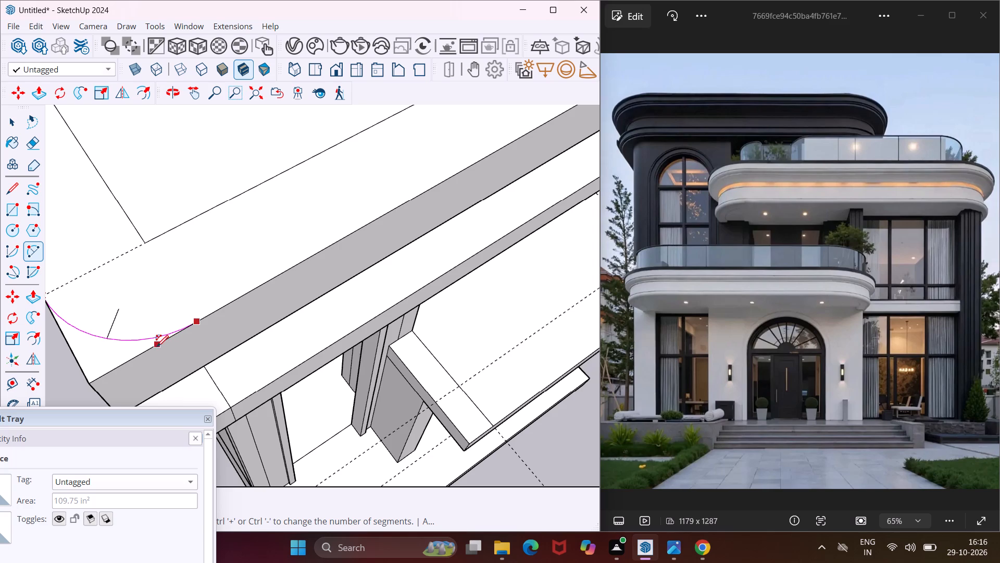
click(153, 349)
Draw a matching tangent arc across the top roof slab's right front corner, from the guide's intersection with the side edge to the front edge.
scroll(94, 339, down, 15)
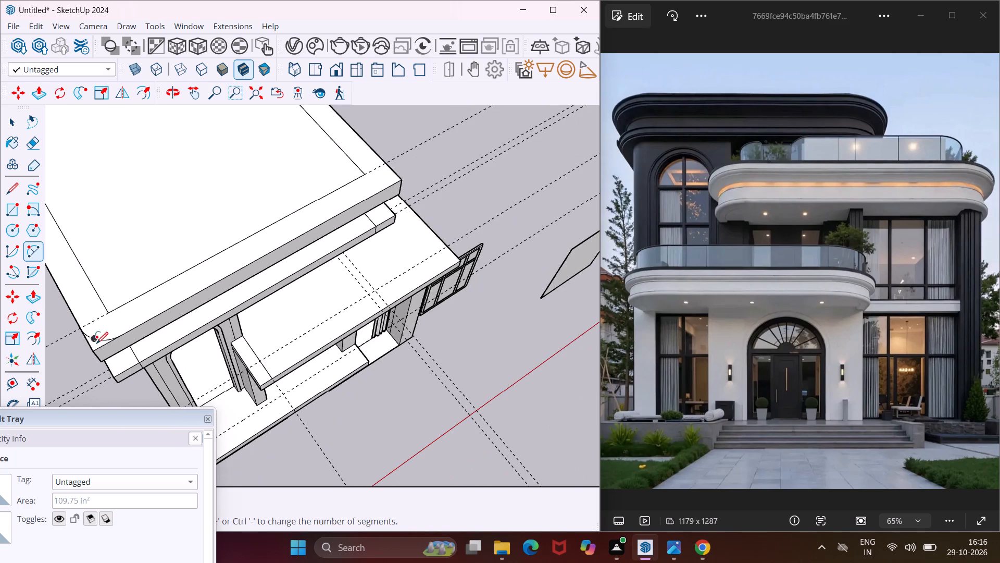
scroll(385, 163, up, 9)
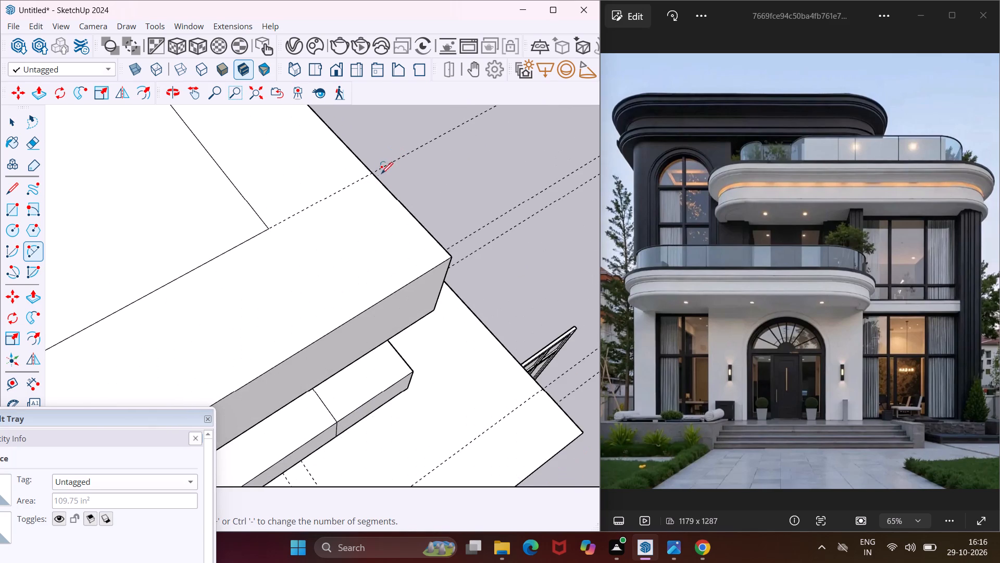
click(371, 173)
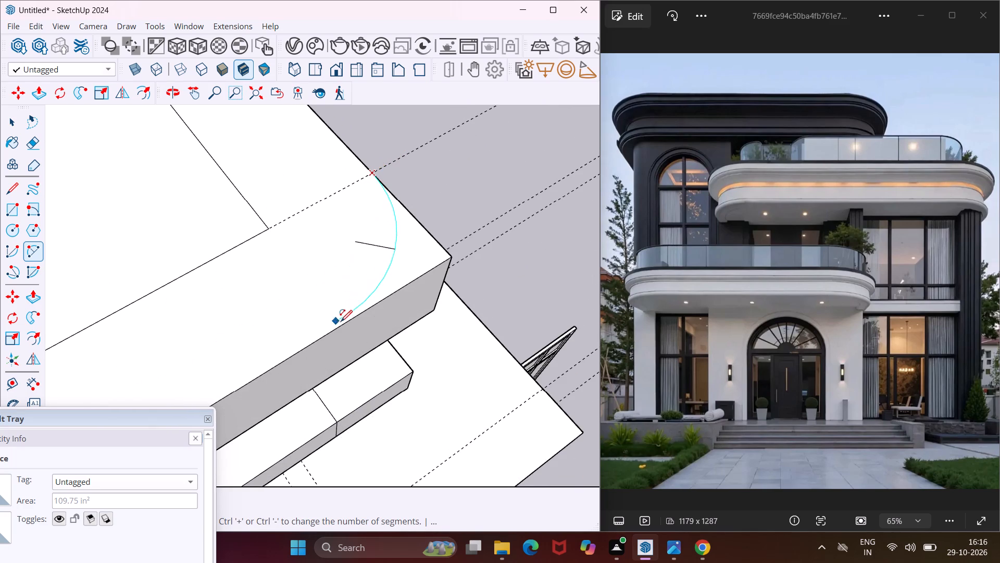
click(344, 323)
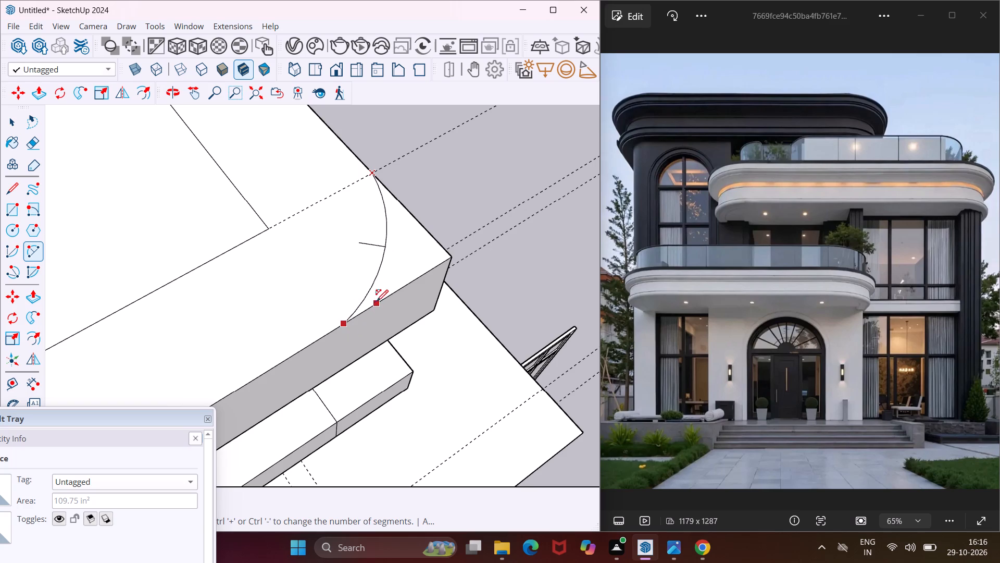
click(387, 294)
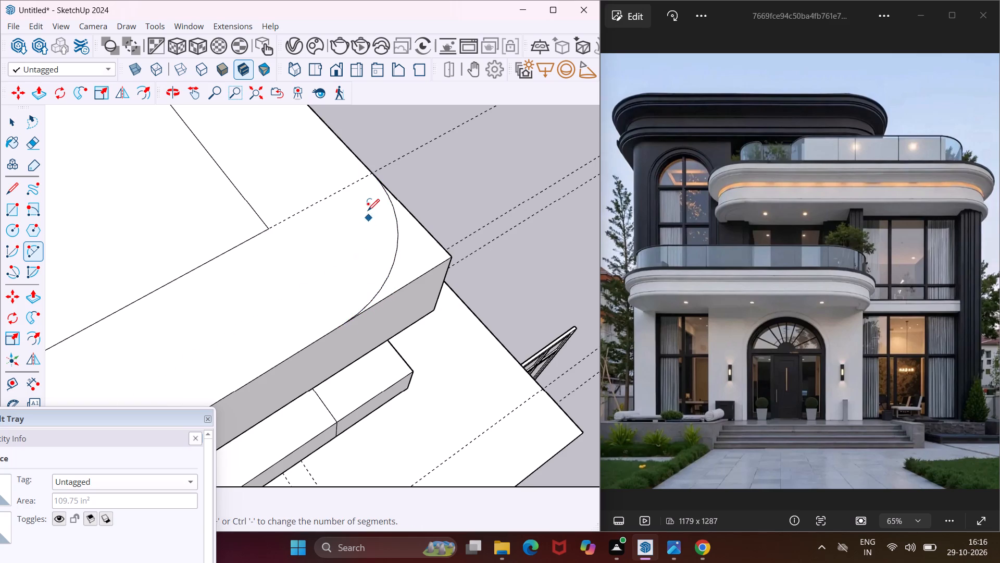
Draw a tangent arc across the right front corner of the slab below the roof, between the division lines' endpoints on its outer edges.
scroll(367, 210, down, 11)
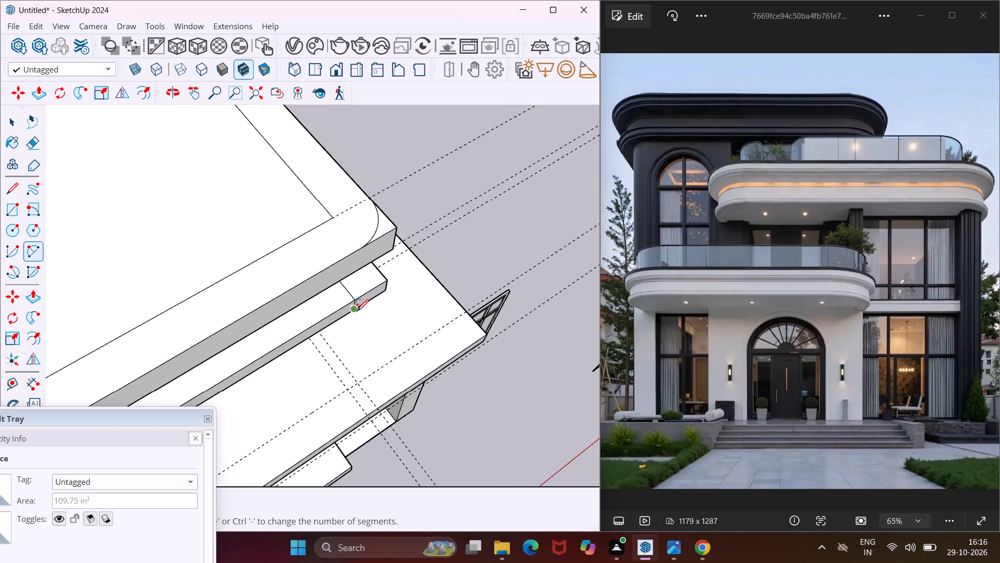
scroll(357, 313, up, 5)
middle_drag(357, 313, 351, 286)
scroll(357, 313, up, 1)
scroll(341, 282, down, 5)
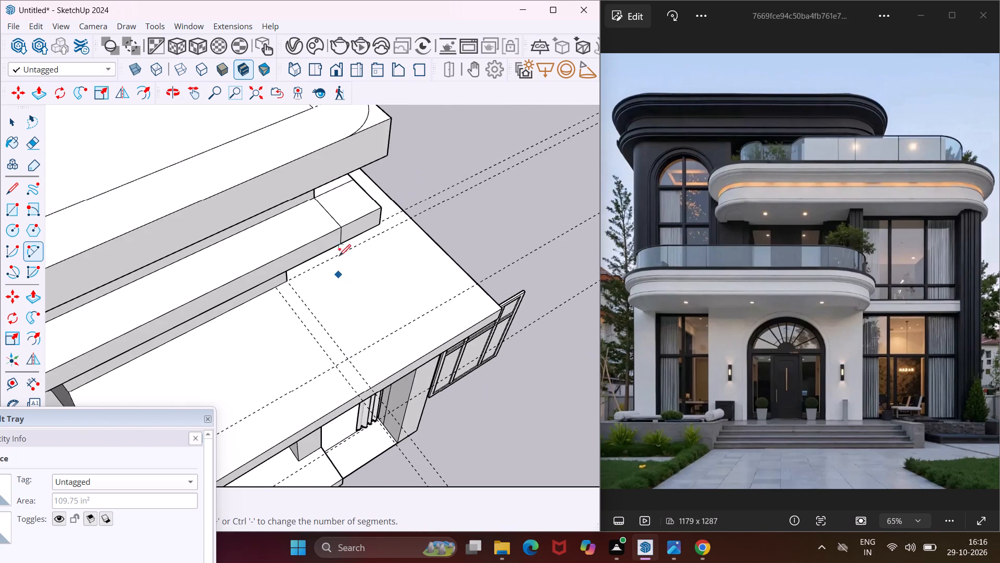
click(354, 182)
click(339, 227)
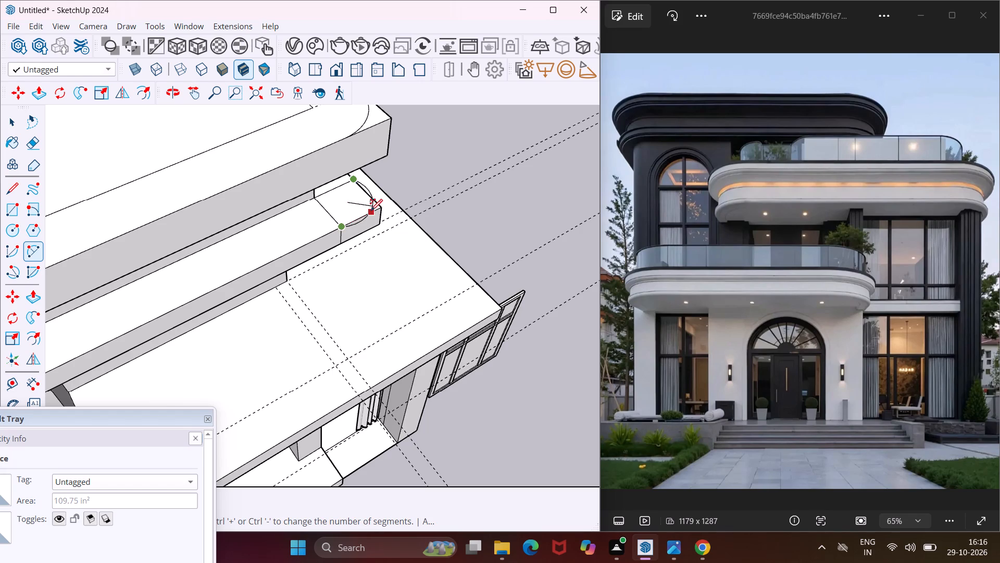
scroll(353, 221, up, 8)
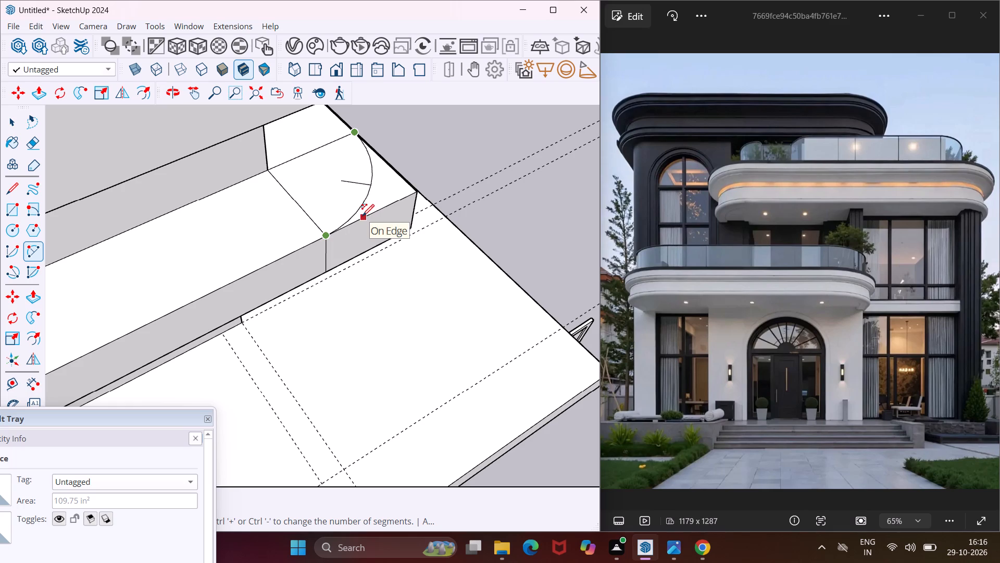
click(362, 216)
Draw a tangent arc across the left front corner of the slab below the roof, between the division lines' endpoints on its outer edges.
scroll(387, 154, down, 13)
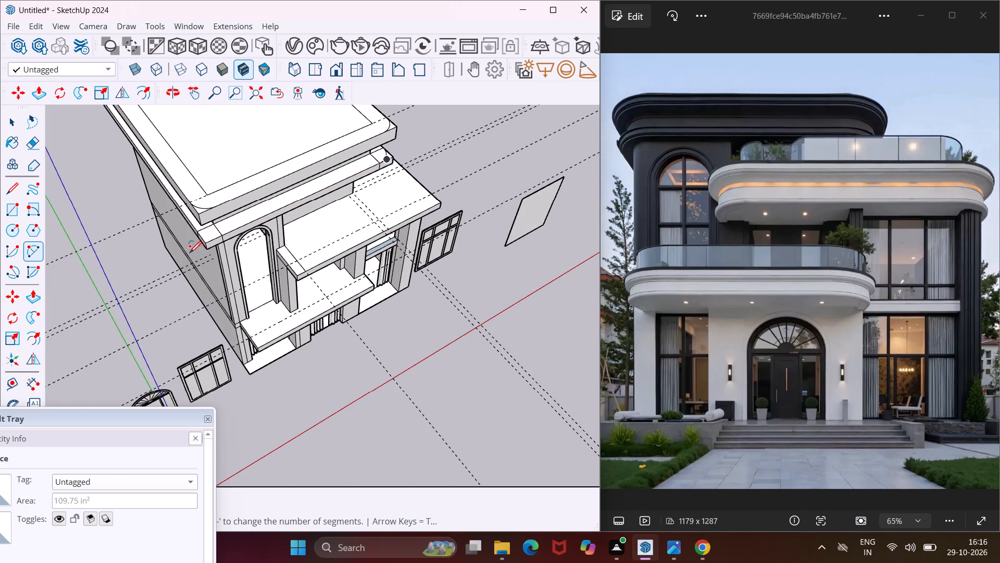
scroll(192, 249, up, 11)
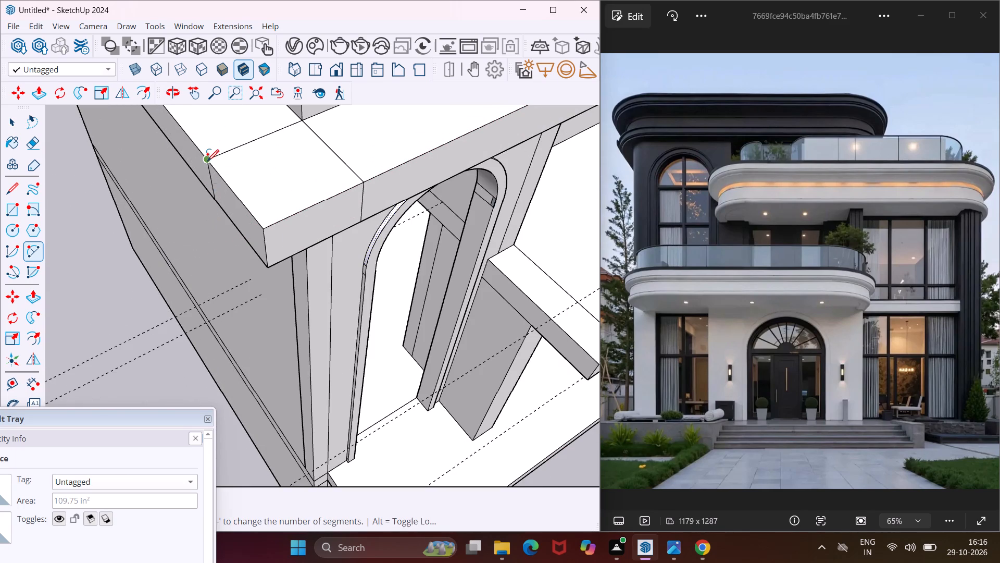
click(207, 161)
click(361, 185)
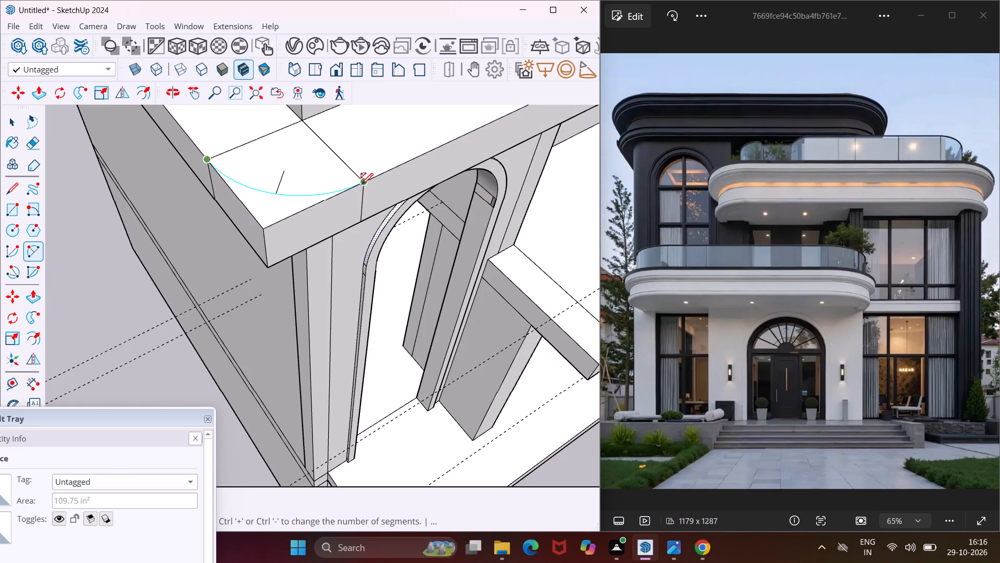
click(328, 198)
Draw a tangent arc across the upper balcony slab's left front corner, from the guide's intersection with the side edge to the front edge.
scroll(230, 199, down, 2)
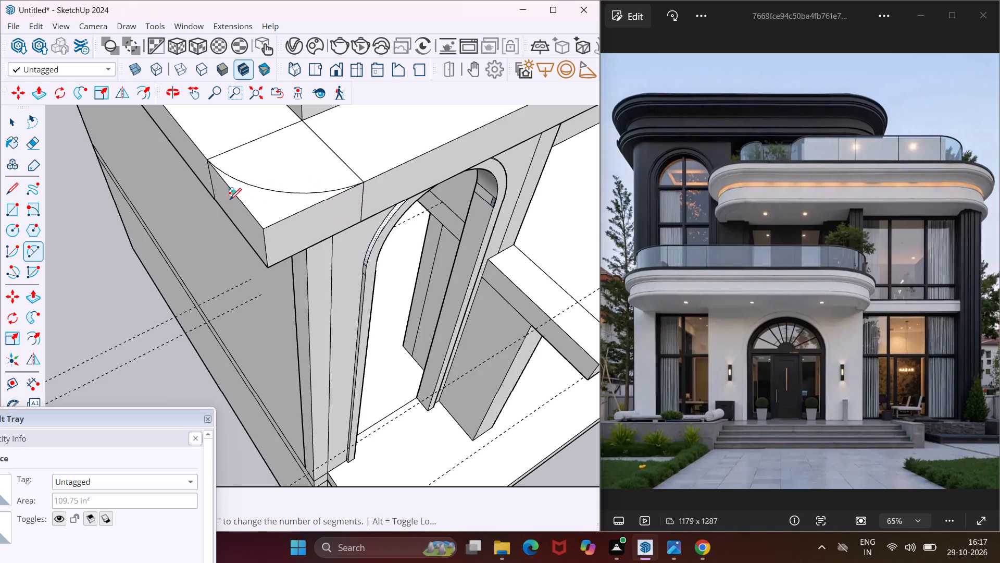
scroll(230, 200, down, 10)
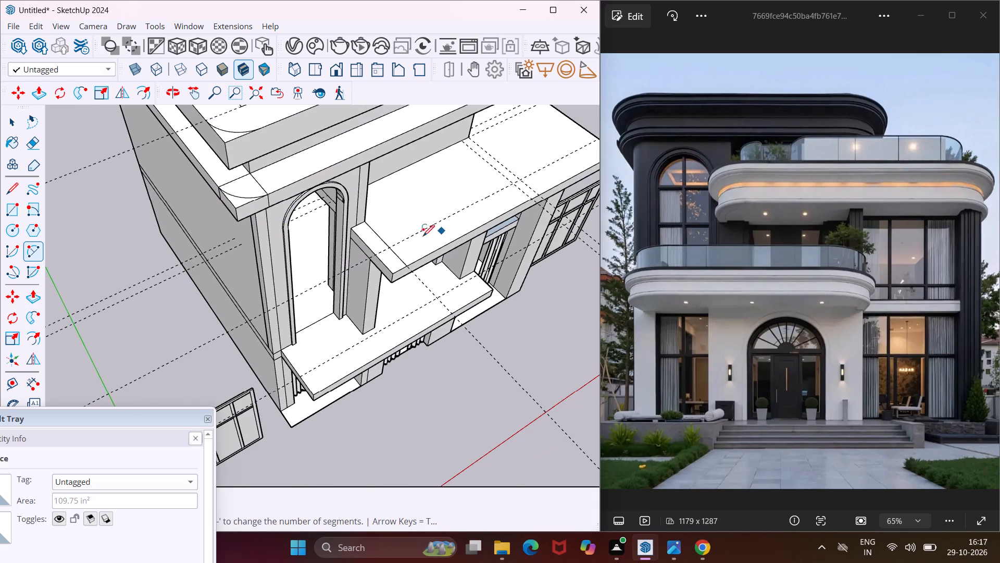
scroll(415, 239, up, 2)
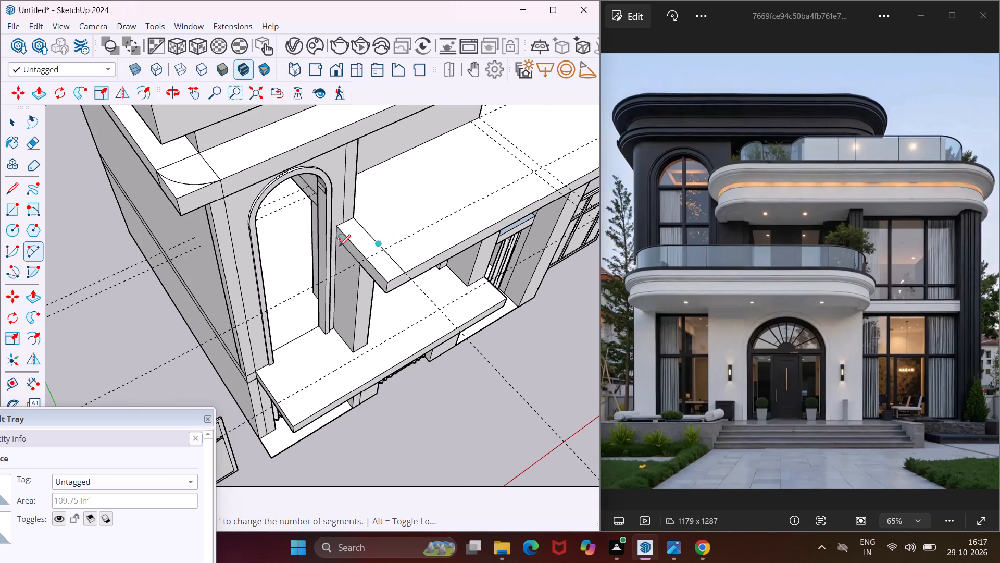
scroll(314, 244, down, 6)
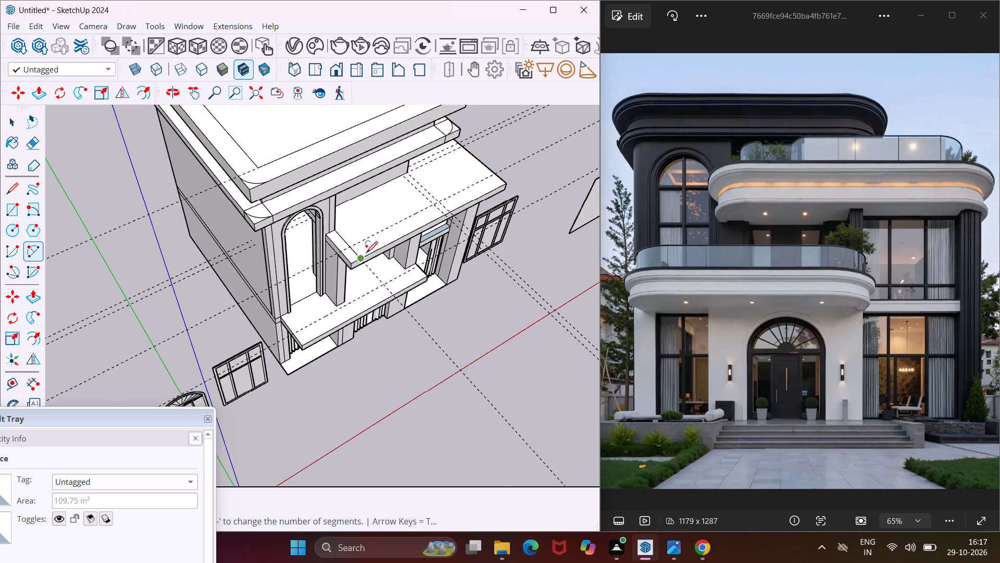
scroll(488, 178, up, 4)
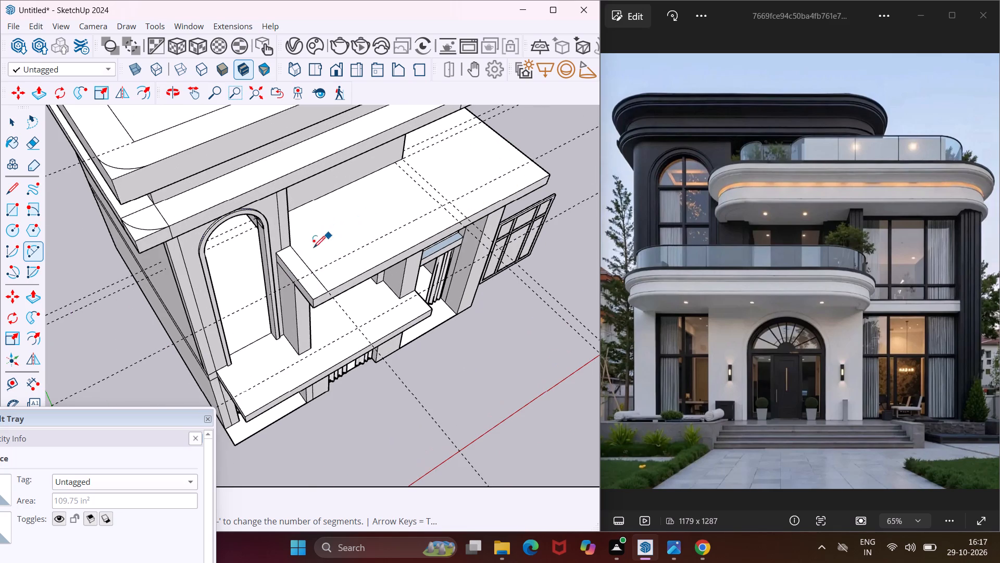
scroll(298, 274, up, 5)
click(299, 283)
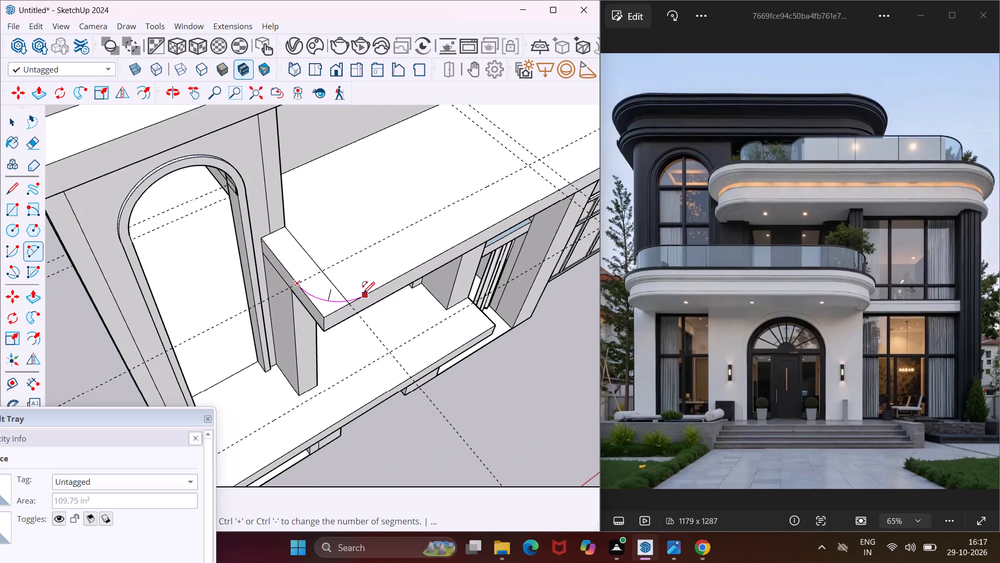
scroll(363, 297, up, 4)
click(363, 297)
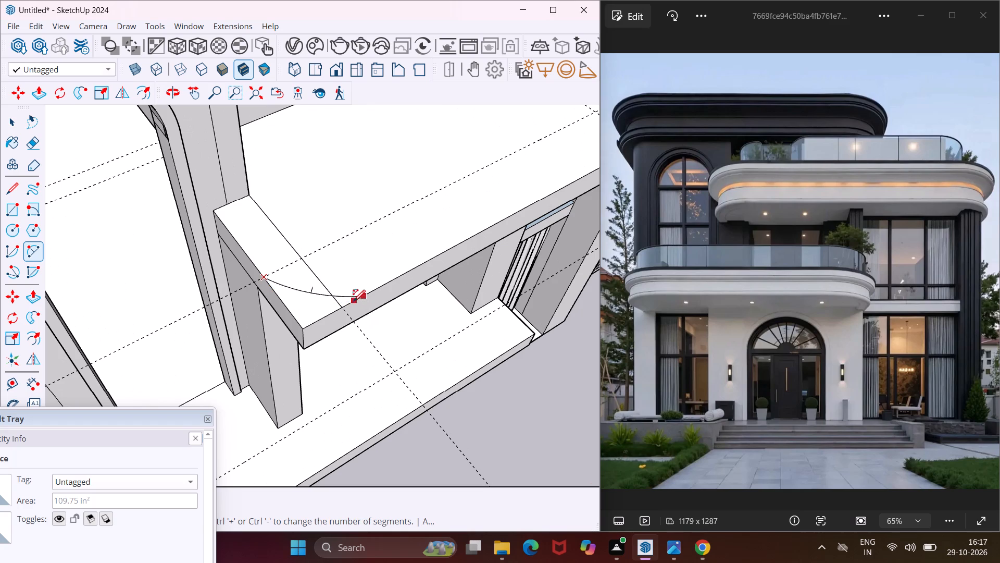
click(347, 310)
Draw a tangent arc across the upper balcony slab's right front corner, from the guide's intersection with the side edge to the front edge.
scroll(227, 313, down, 6)
scroll(542, 149, up, 8)
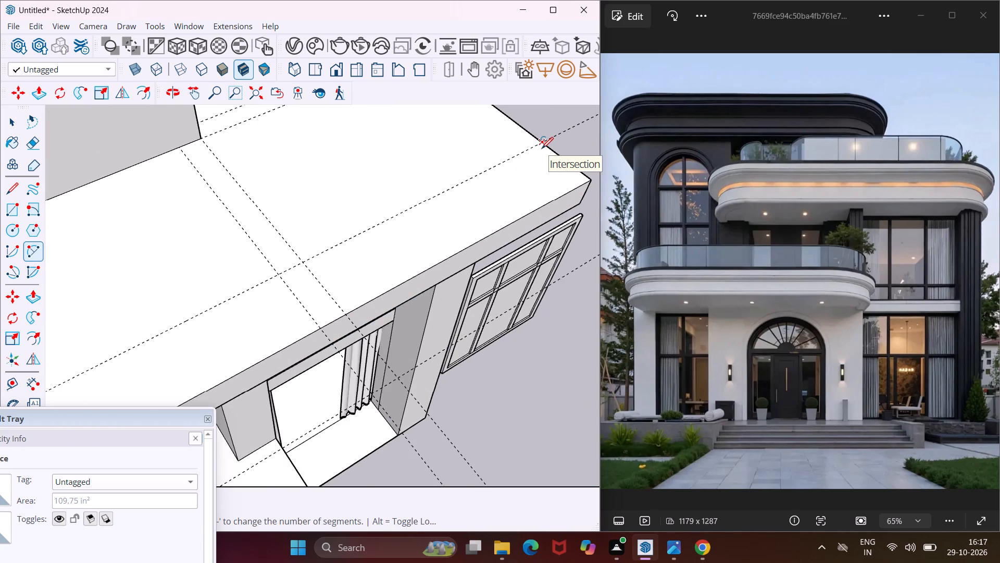
scroll(542, 149, up, 3)
click(541, 139)
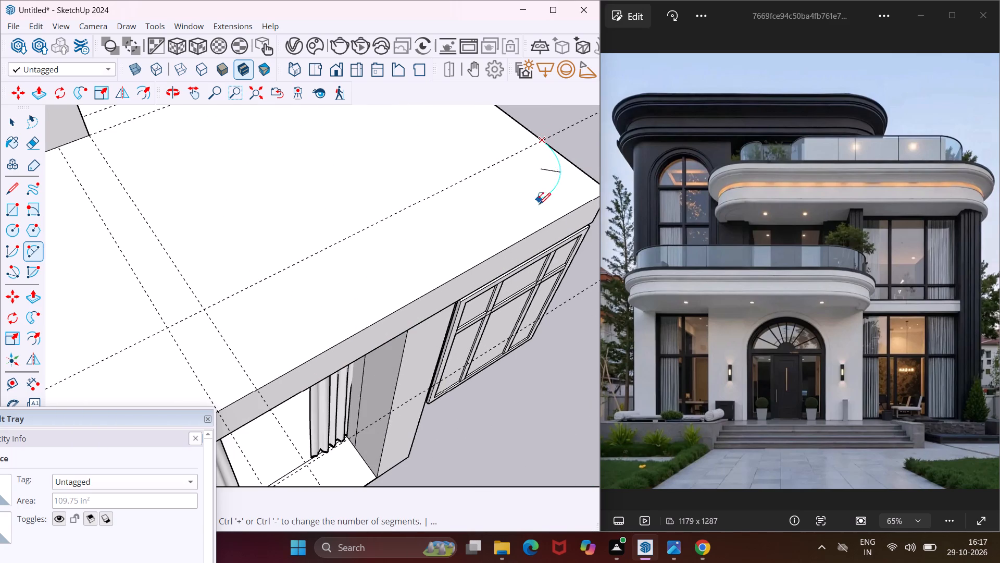
click(544, 227)
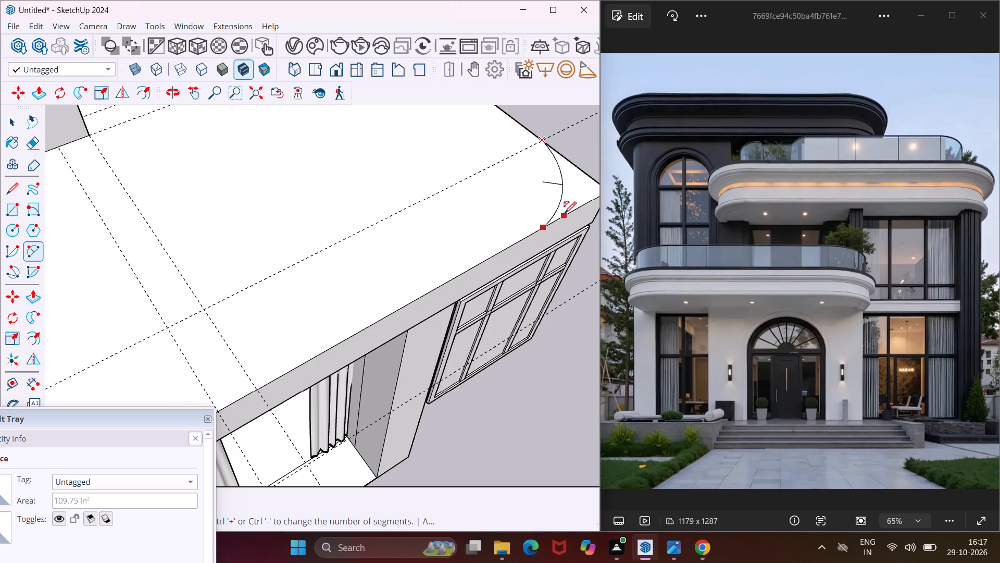
click(569, 212)
Draw a tangent arc across the lower balcony slab's right front corner, from the guide's intersection with the side edge to the front edge.
scroll(453, 183, down, 14)
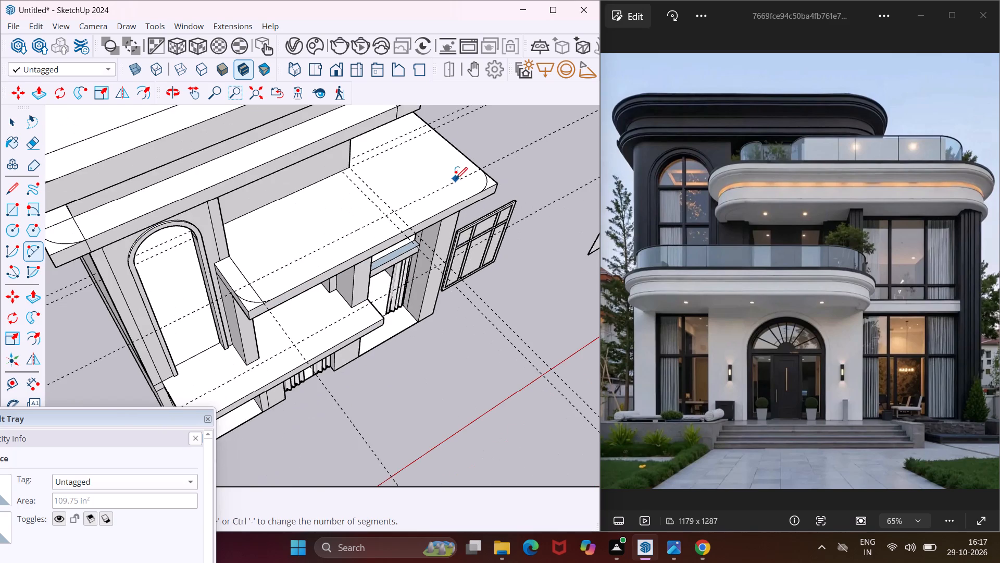
scroll(370, 308, up, 7)
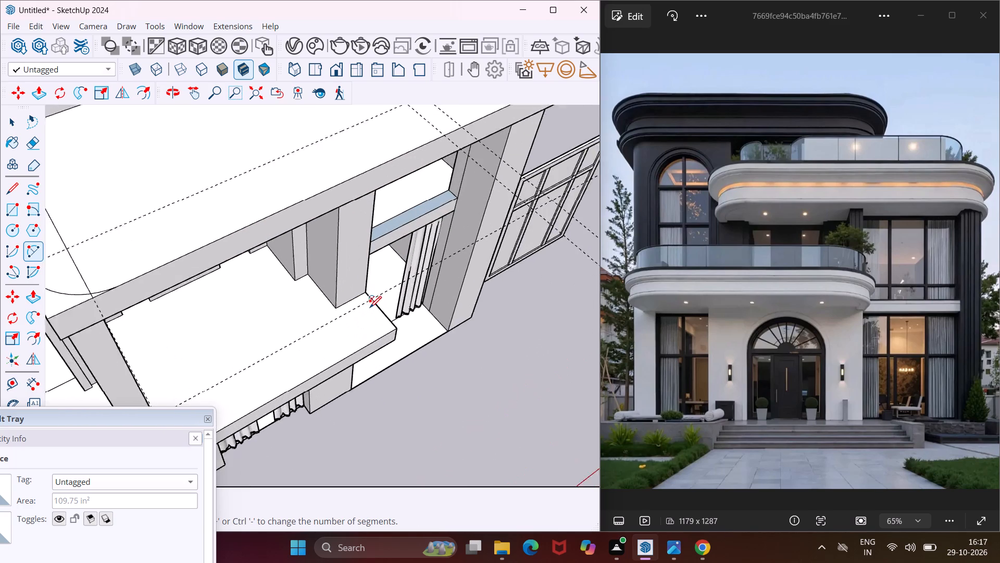
scroll(370, 308, up, 2)
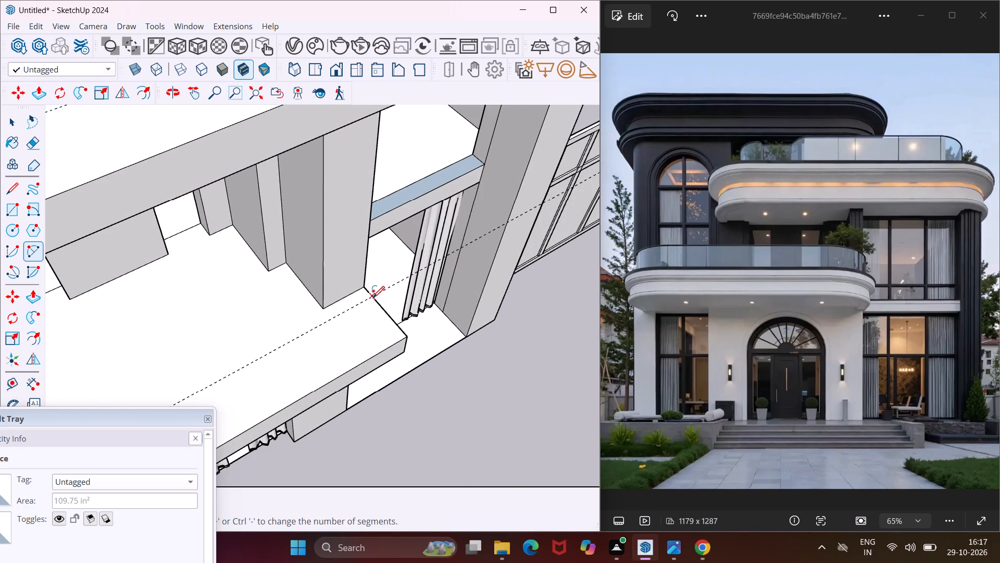
click(373, 298)
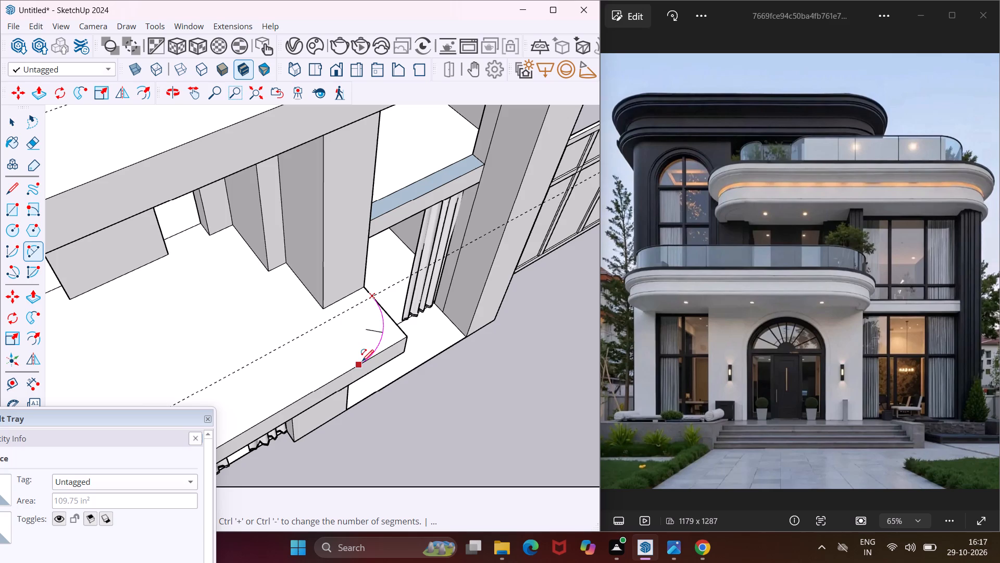
click(358, 364)
click(378, 351)
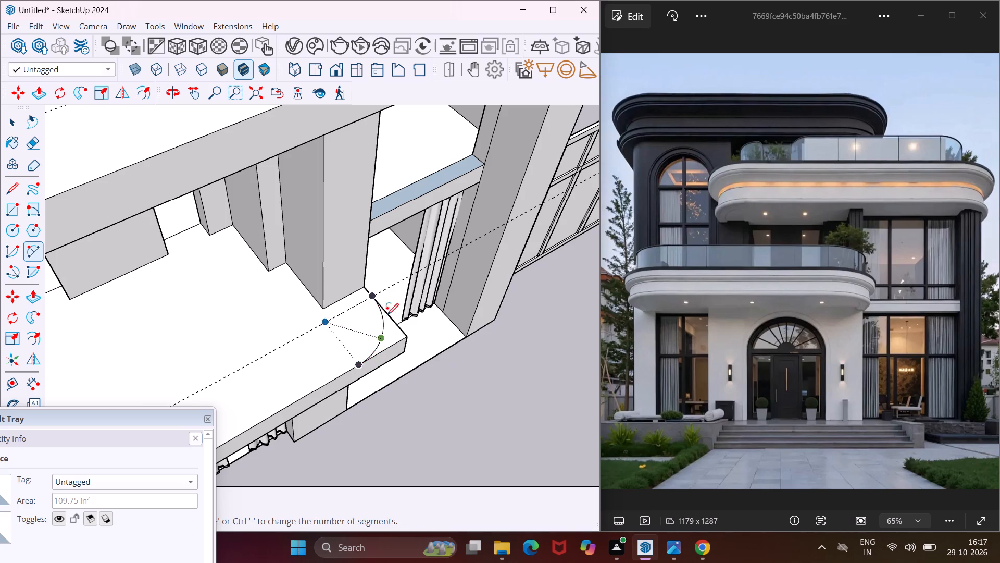
Draw a tangent arc across the lower balcony slab's left front corner, from the guide's intersection with the side edge to the front edge.
scroll(385, 299, down, 11)
scroll(283, 358, up, 5)
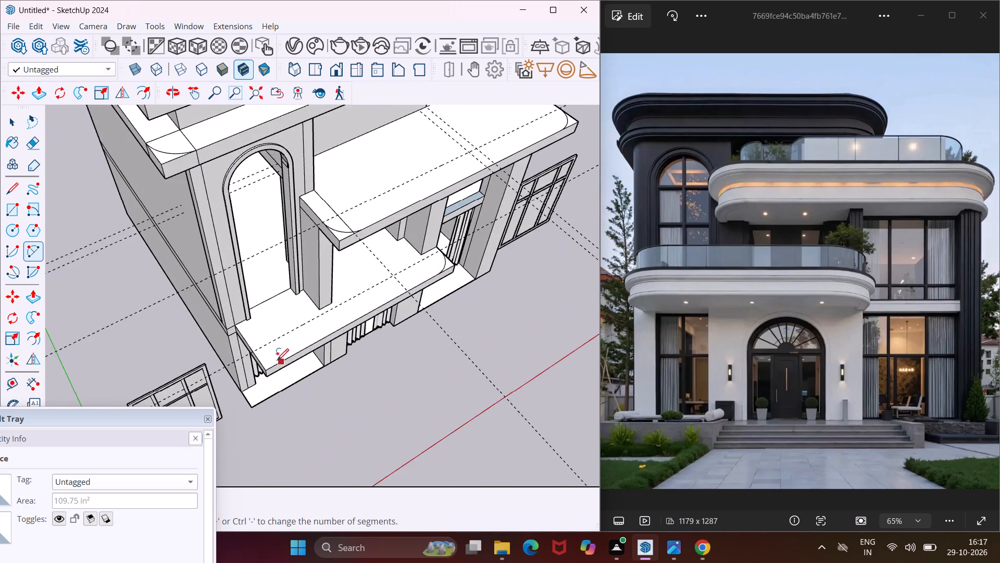
scroll(277, 360, up, 14)
click(230, 328)
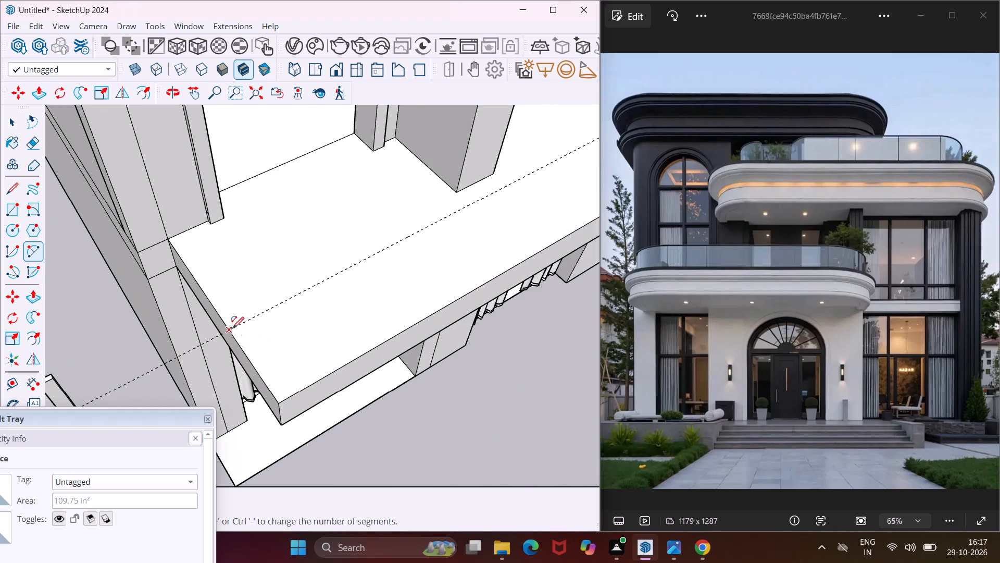
click(359, 358)
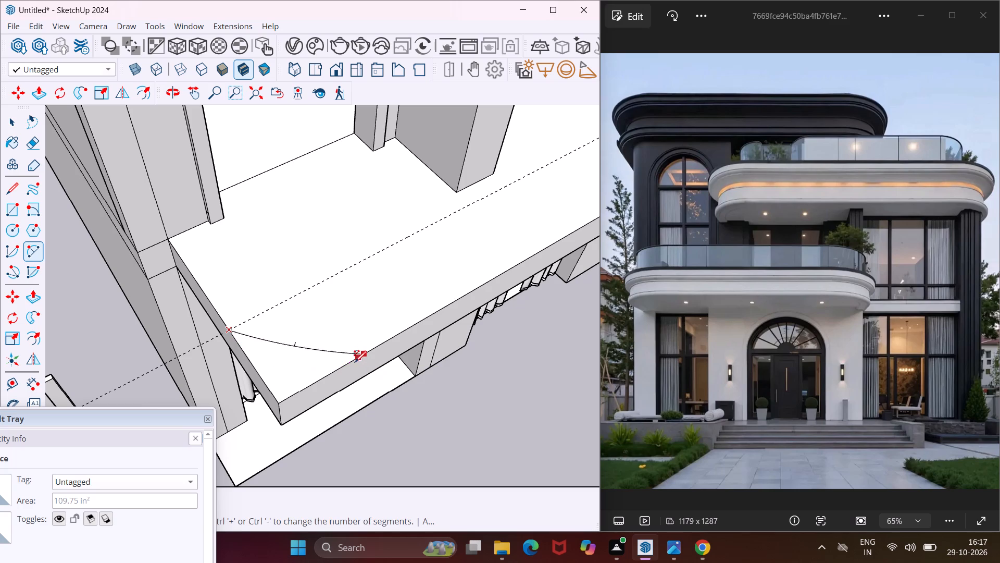
click(334, 373)
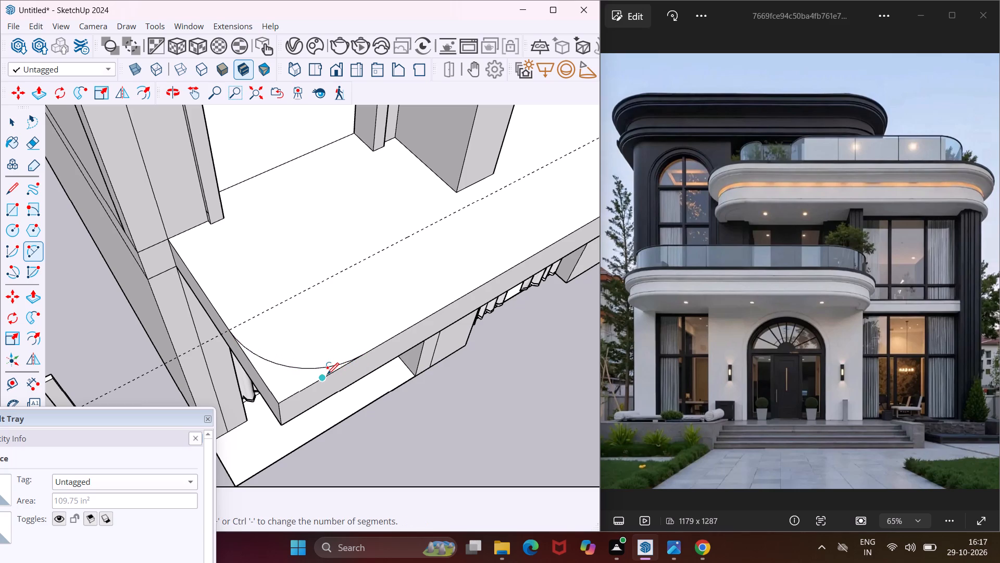
key(Escape)
key(space)
Push the waste pieces outside the arcs at both front corners of the lower balcony slab down through its 1' thickness to round them.
scroll(292, 386, up, 3)
click(289, 385)
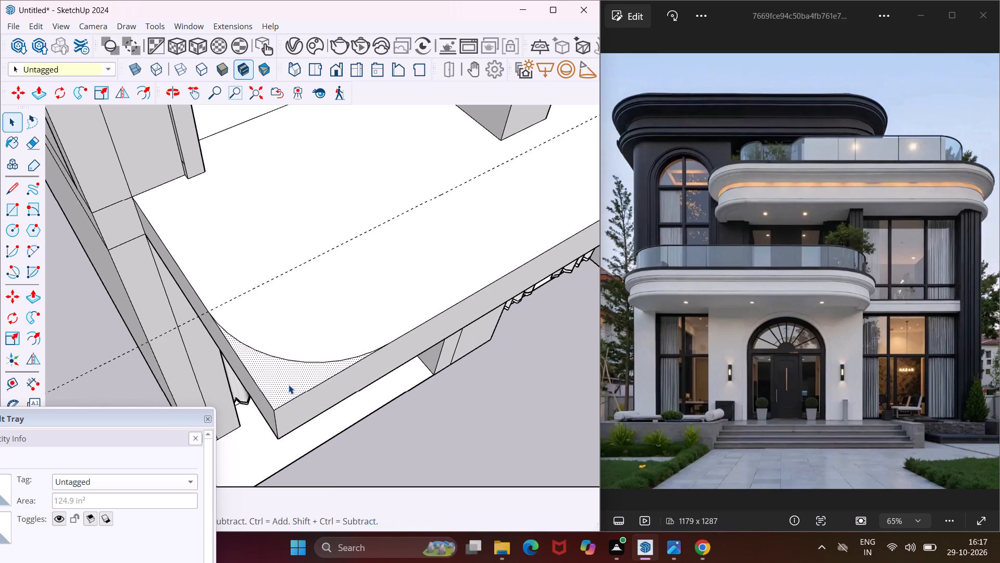
key(p)
click(289, 385)
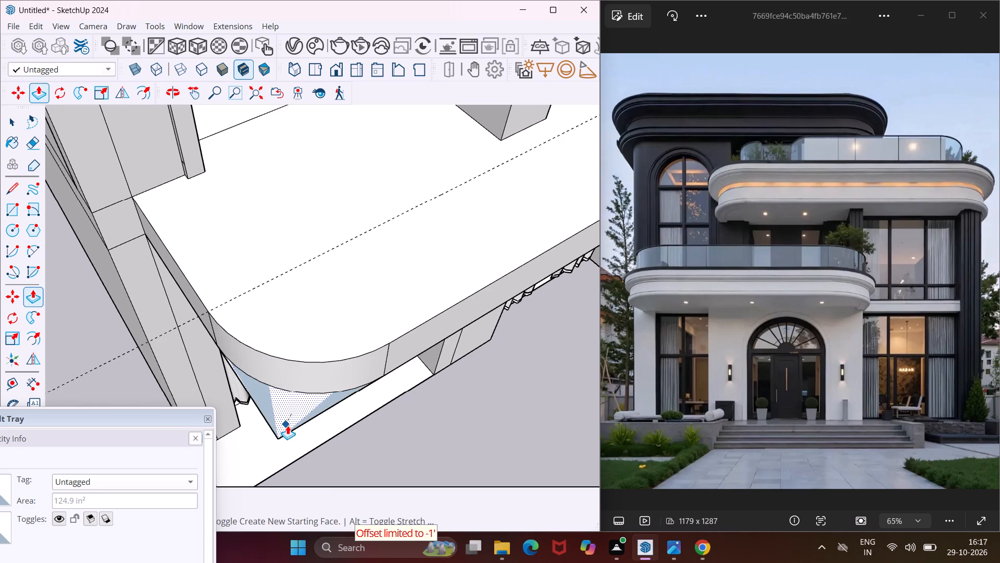
click(287, 425)
scroll(220, 385, down, 7)
scroll(184, 349, down, 3)
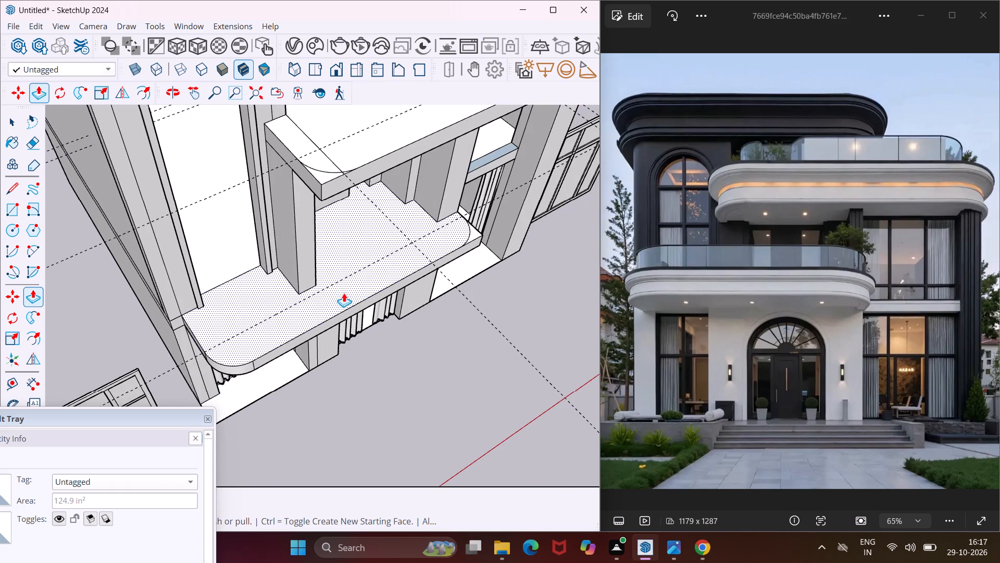
scroll(474, 236, up, 7)
click(474, 236)
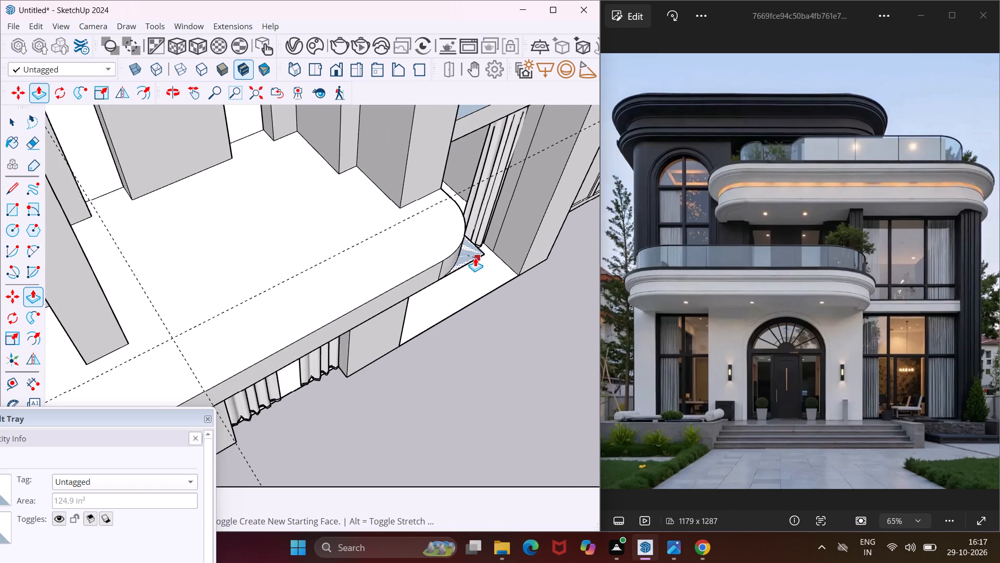
click(476, 258)
Push both waste pieces outside the arc at the upper balcony slab's left front corner down through the slab, including the small sliver beside the division line.
scroll(476, 243, down, 9)
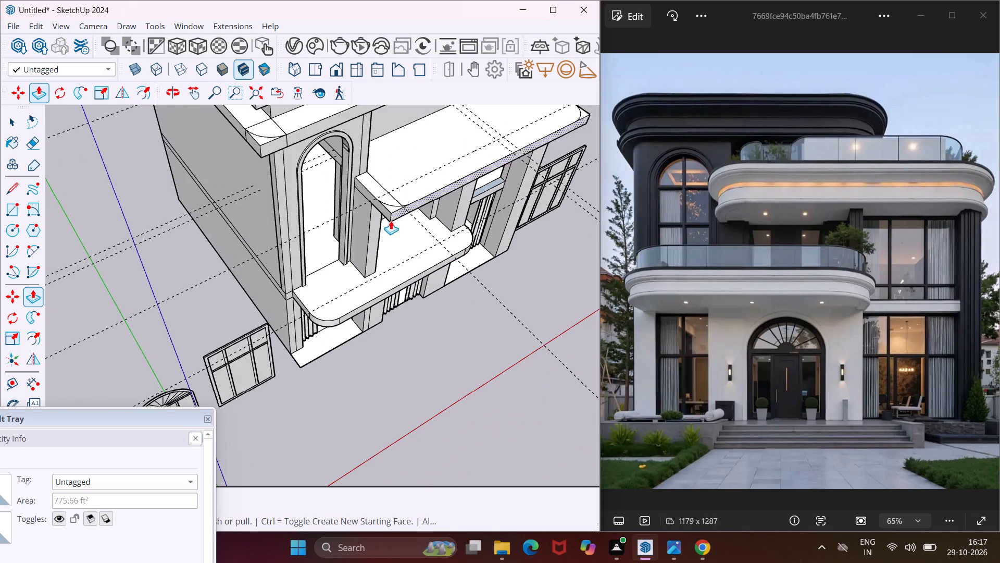
scroll(392, 214, up, 8)
click(390, 206)
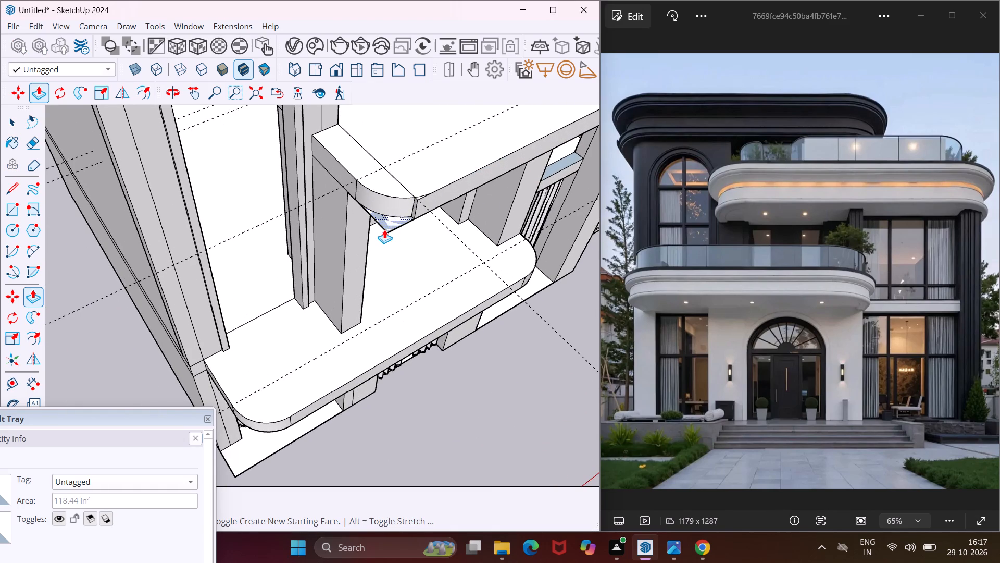
click(384, 230)
scroll(276, 247, down, 4)
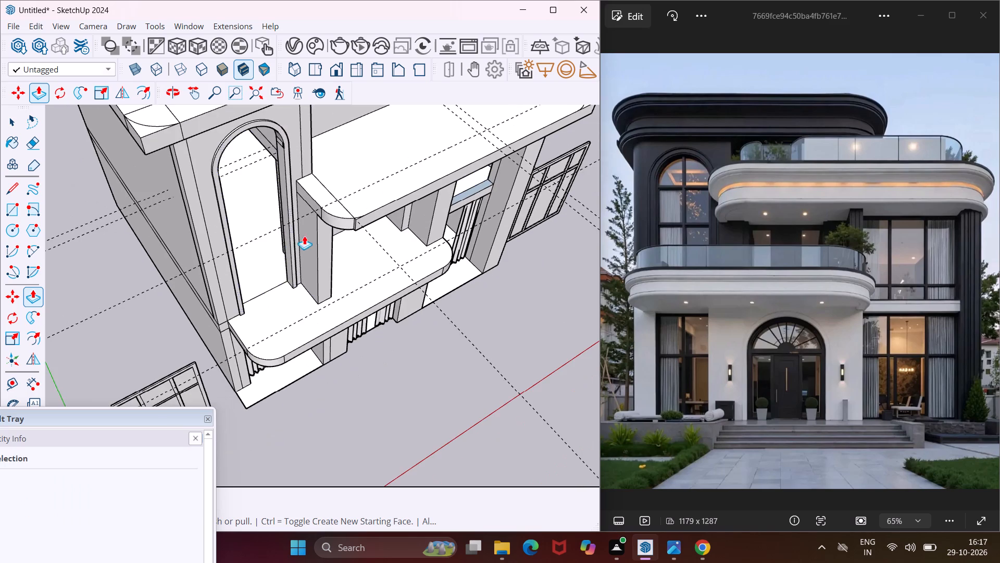
scroll(349, 211, up, 17)
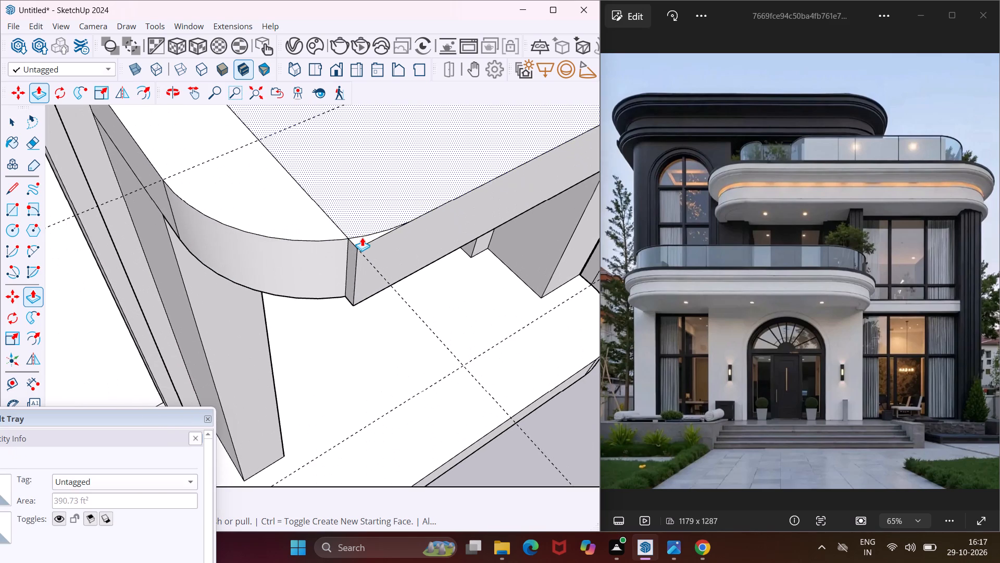
click(359, 246)
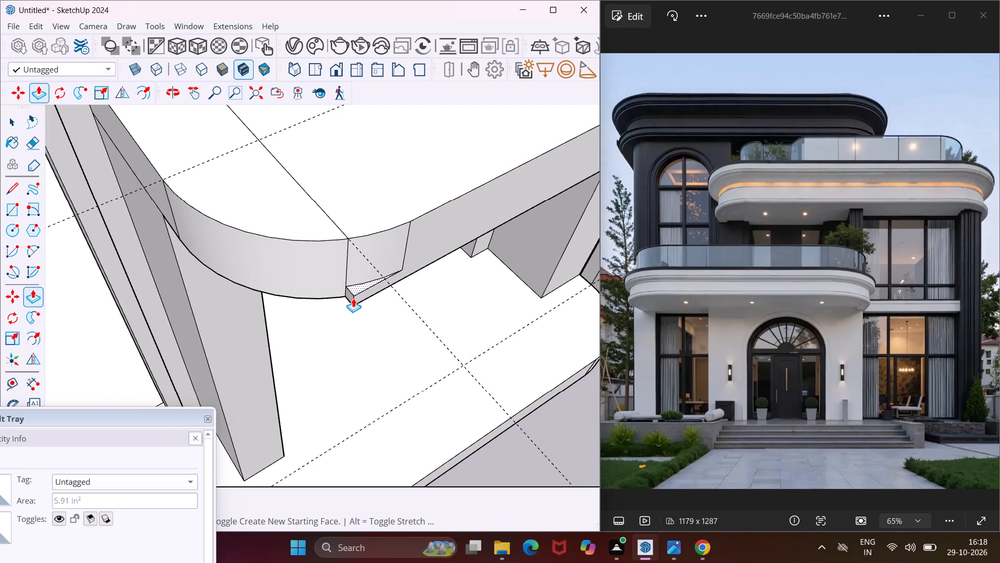
click(354, 304)
Push the waste piece outside the arc at the upper balcony slab's right front corner down through the slab to round it.
scroll(251, 300, down, 5)
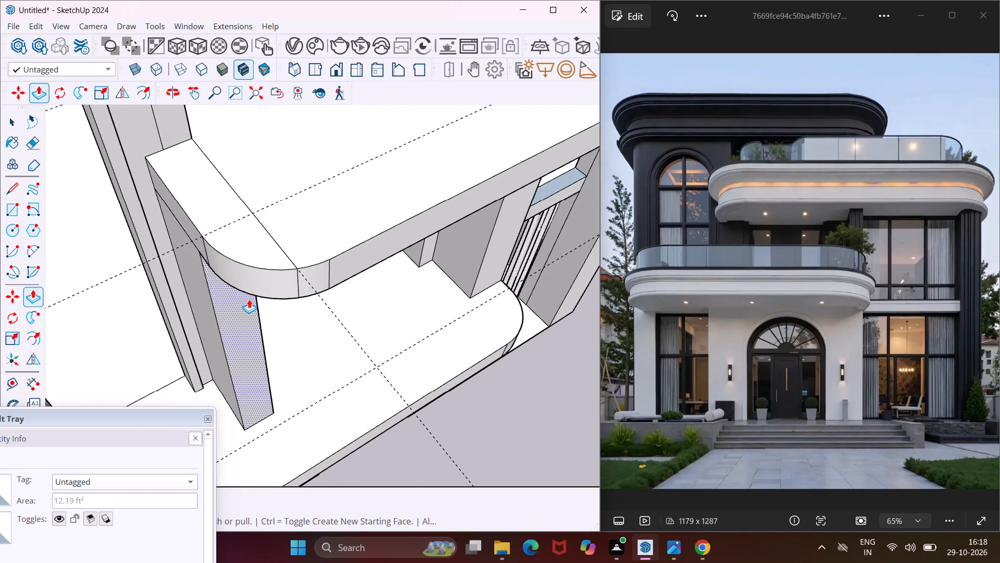
scroll(246, 286, down, 9)
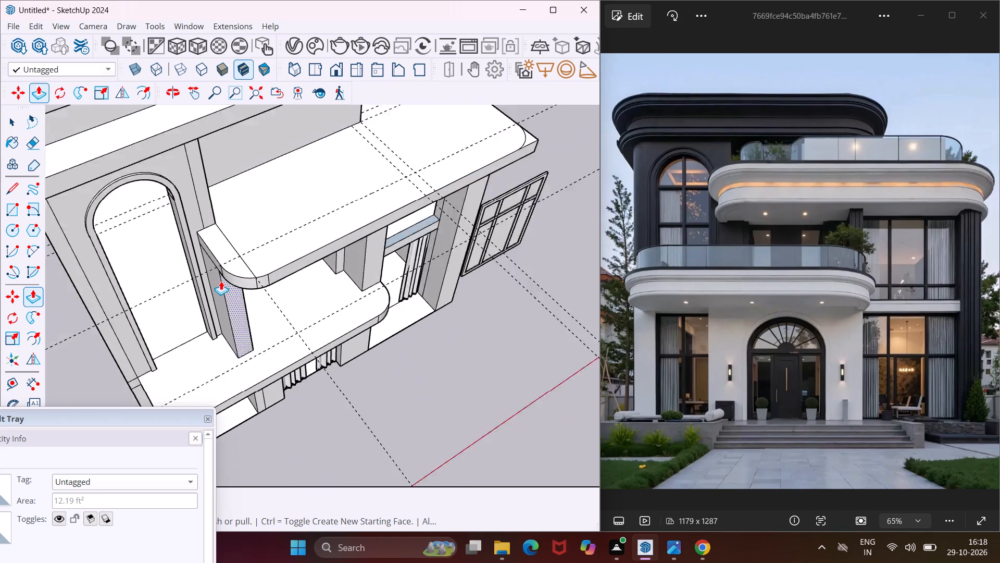
scroll(221, 281, down, 6)
scroll(417, 180, up, 11)
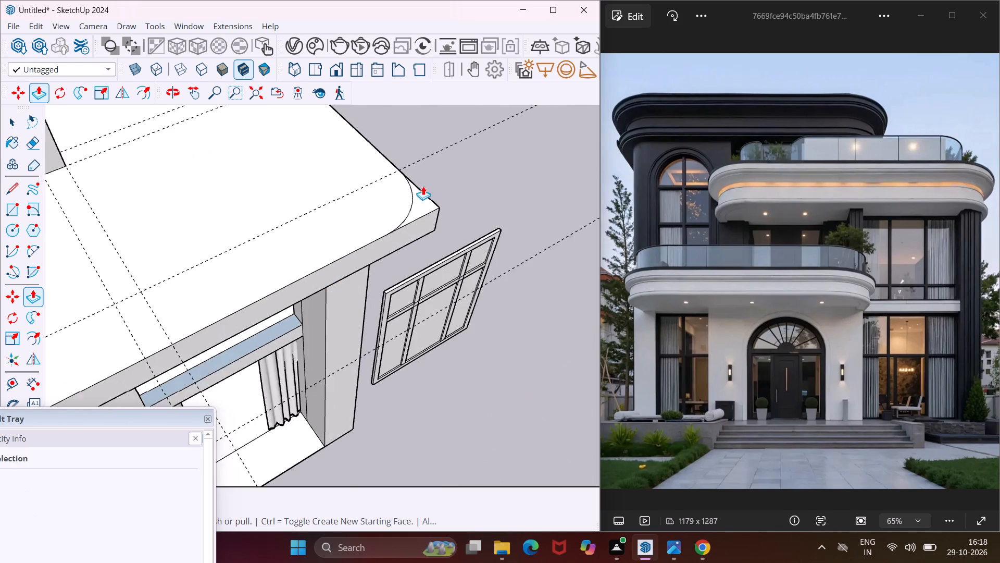
scroll(423, 186, up, 6)
scroll(396, 240, down, 4)
click(378, 274)
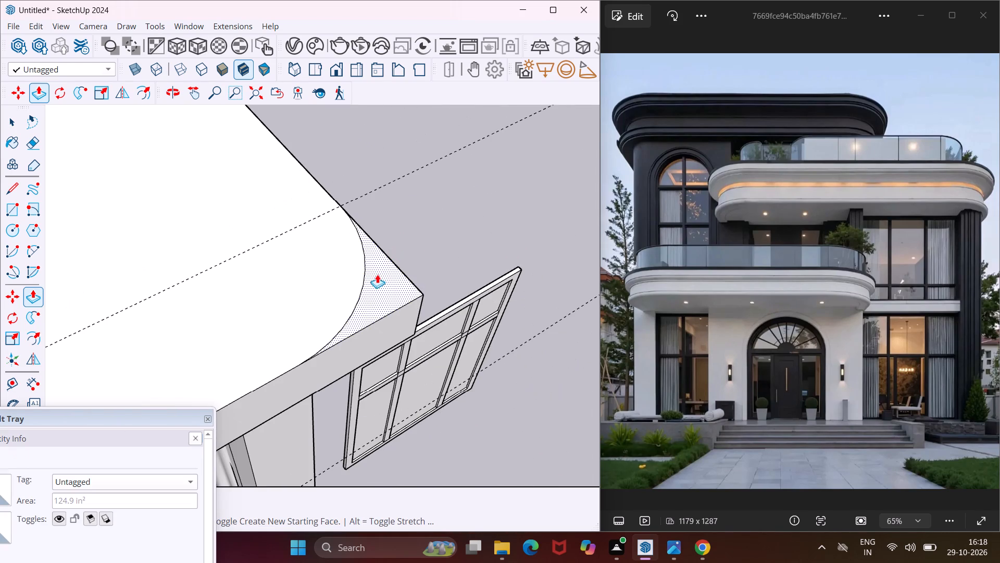
click(391, 342)
Round the left front corners by pushing away the waste outside the arcs, 1' 8 1/4" on the roof slab and 1' on the slab below.
scroll(319, 284, down, 6)
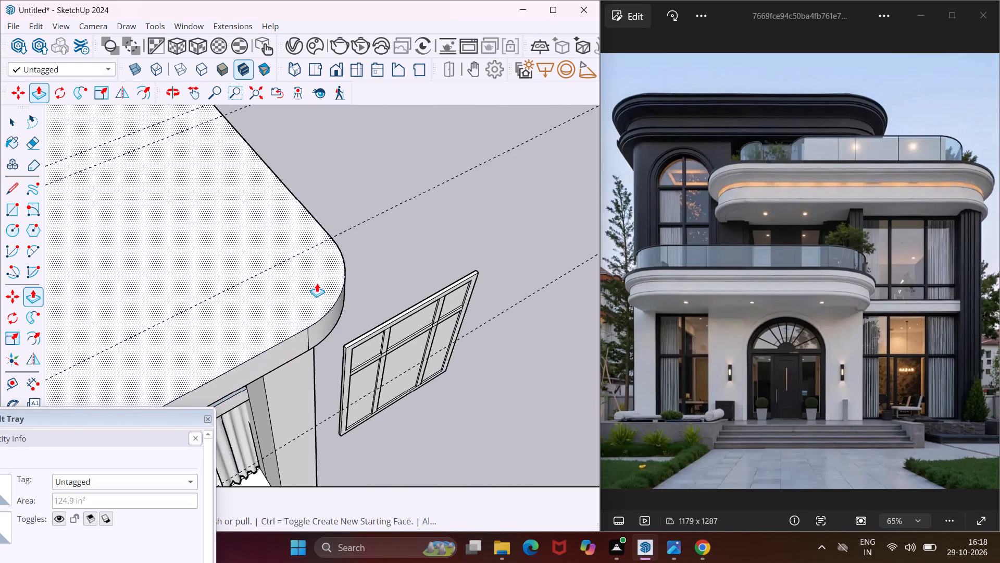
scroll(308, 277, down, 11)
scroll(303, 275, down, 11)
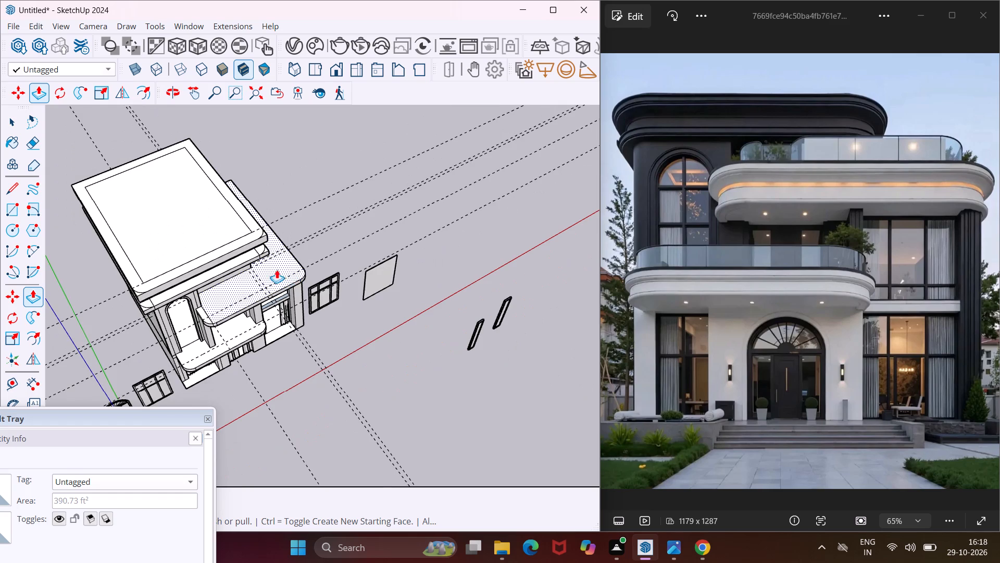
scroll(112, 303, up, 15)
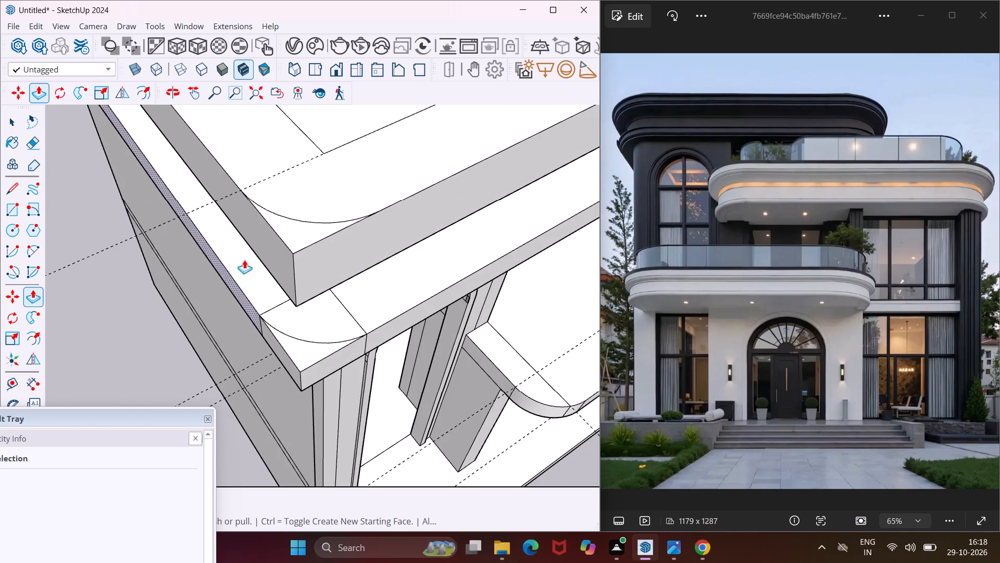
click(296, 234)
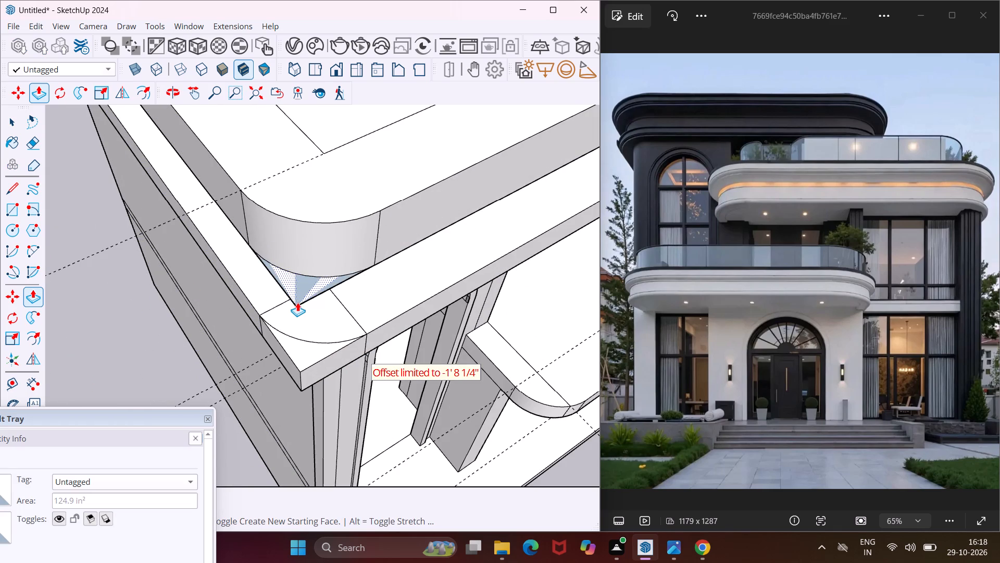
click(297, 302)
click(296, 350)
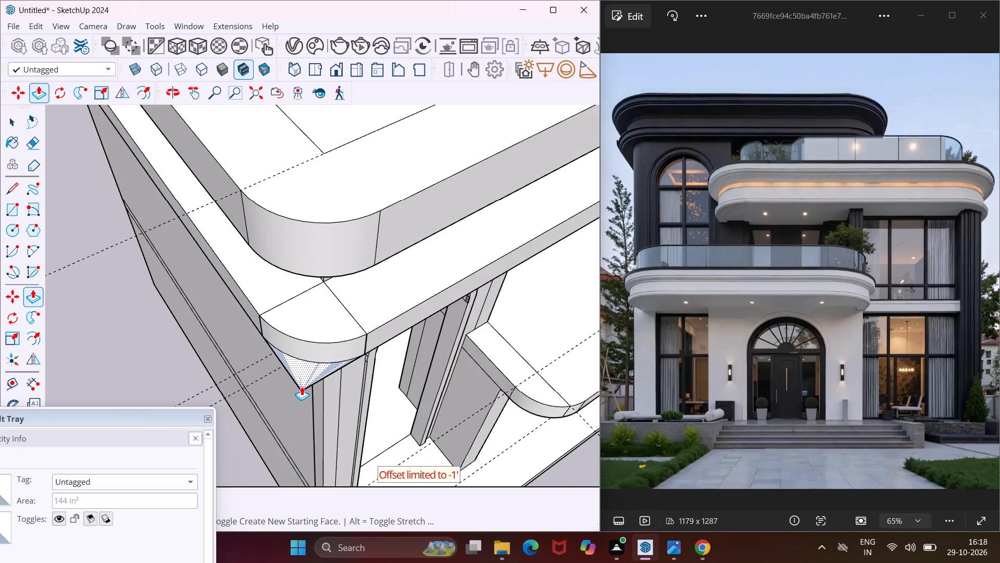
click(302, 386)
Push away the waste outside the arcs at the right front corners of the roof slab, by 1' 8 1/4", and of the slab below it.
scroll(130, 357, down, 9)
scroll(423, 200, up, 2)
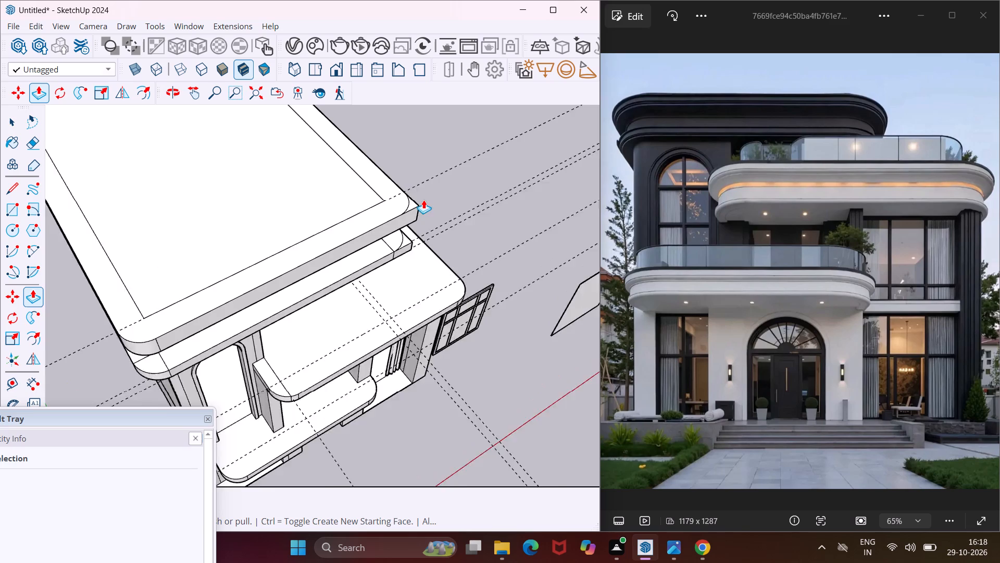
scroll(423, 200, up, 7)
click(395, 215)
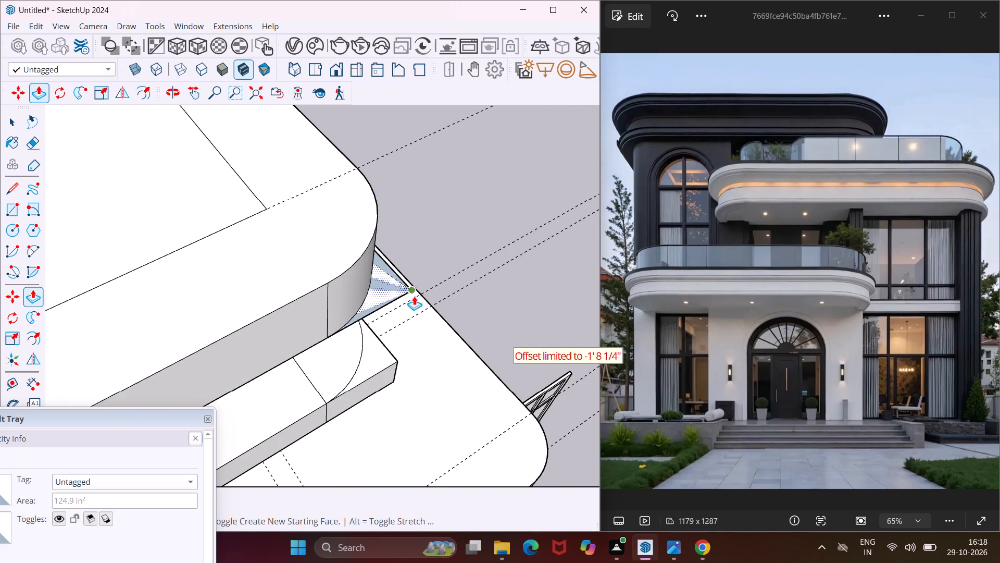
click(410, 292)
click(381, 354)
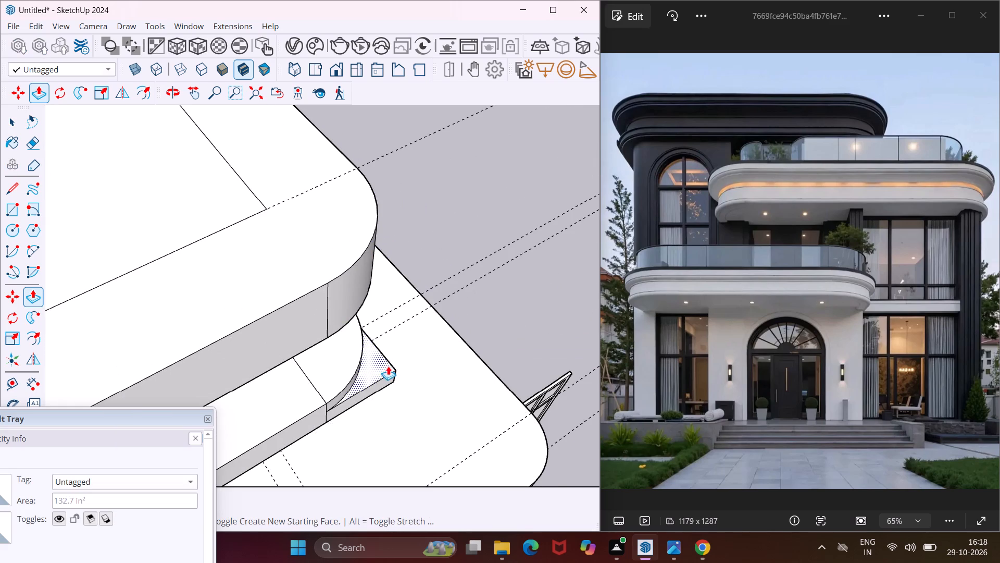
click(390, 383)
scroll(383, 288, down, 4)
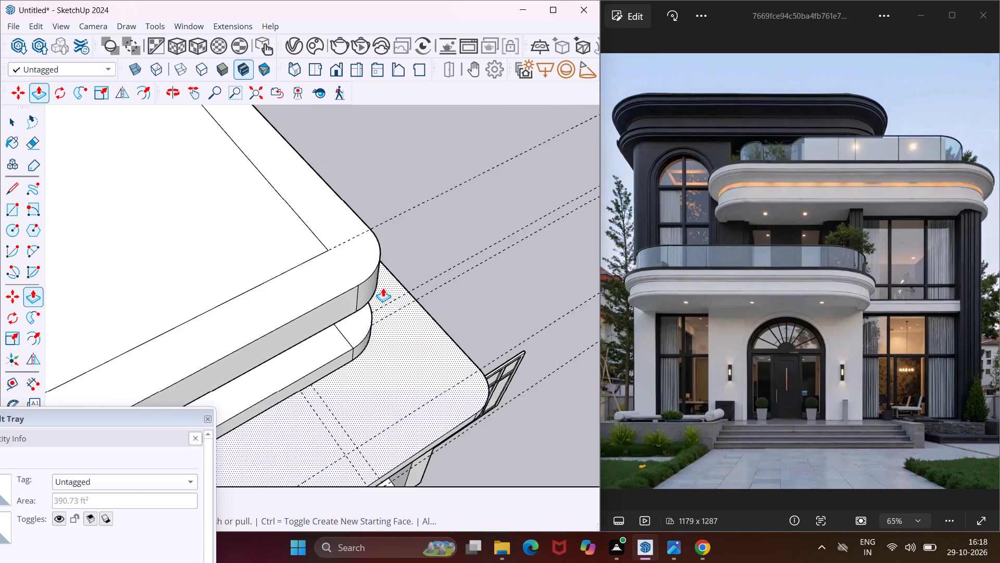
scroll(383, 288, down, 9)
middle_drag(367, 274, 394, 103)
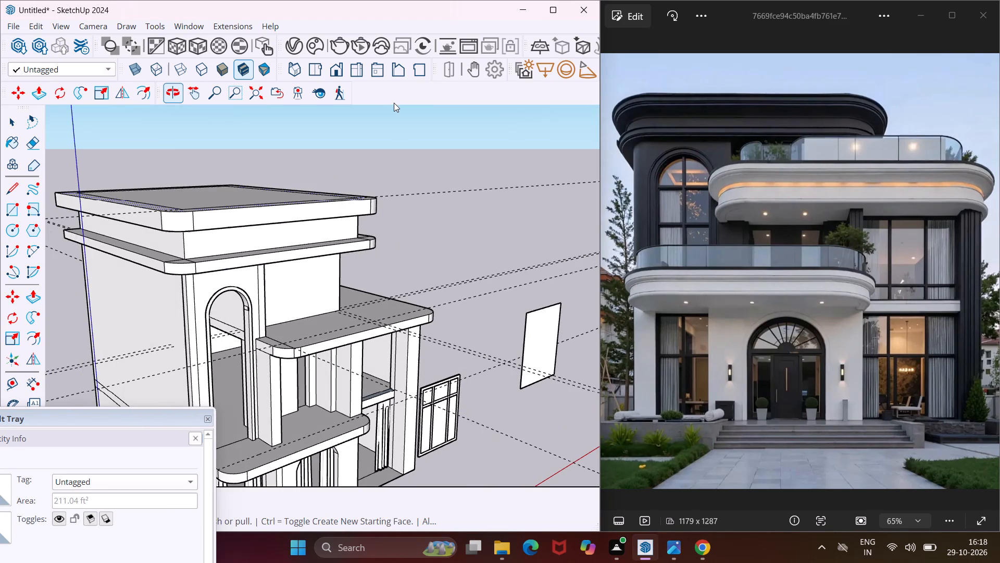
key(Escape)
key(space)
Erase the division line crossing the top face of the upper balcony slab near its rounded left front corner.
scroll(288, 247, down, 4)
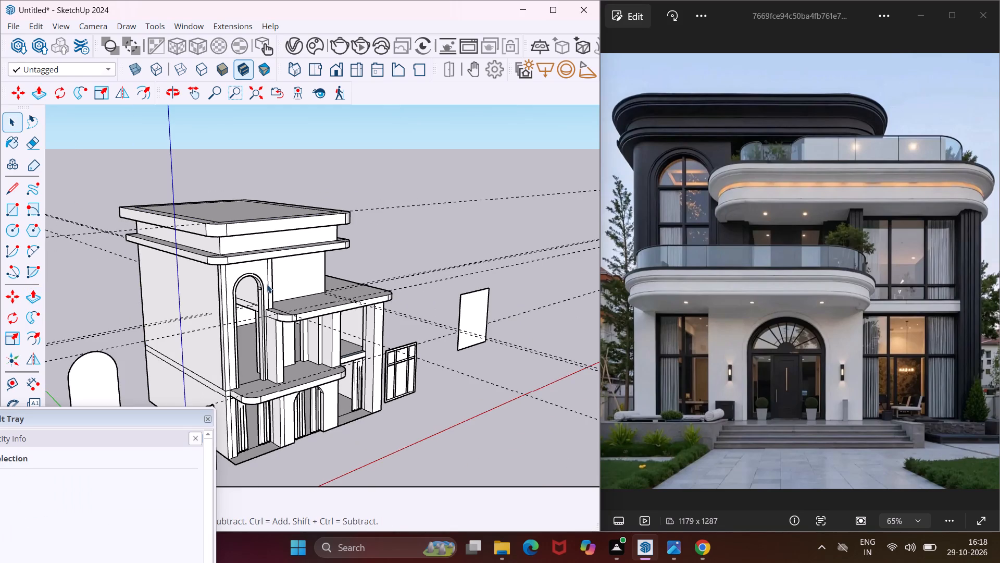
scroll(265, 280, down, 4)
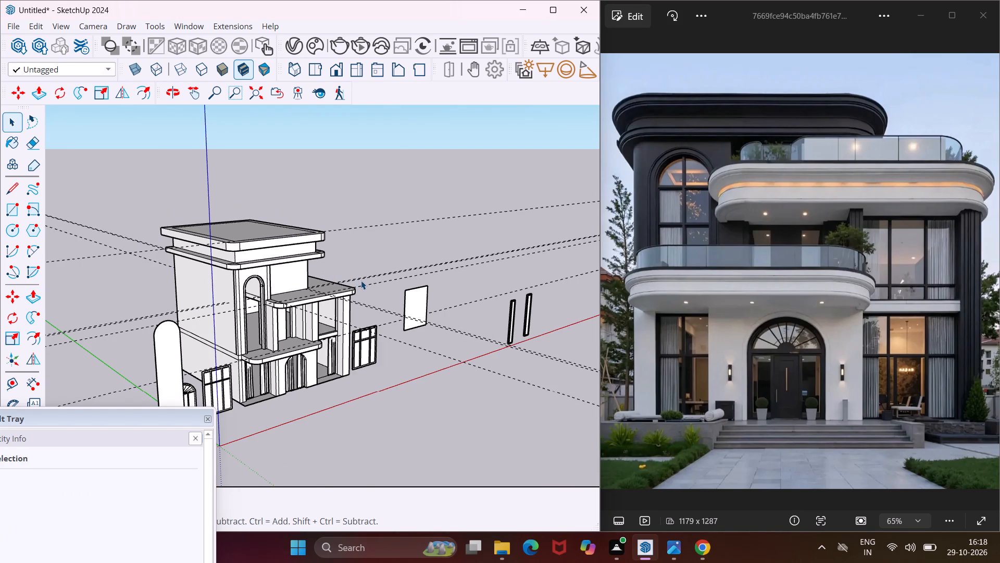
middle_drag(297, 286, 309, 332)
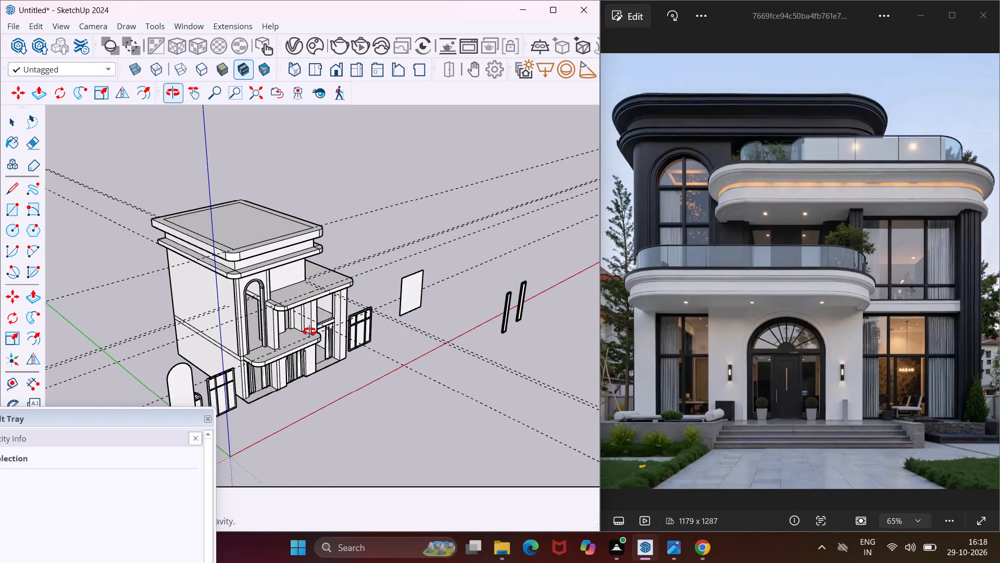
middle_drag(309, 332, 311, 333)
scroll(284, 285, up, 14)
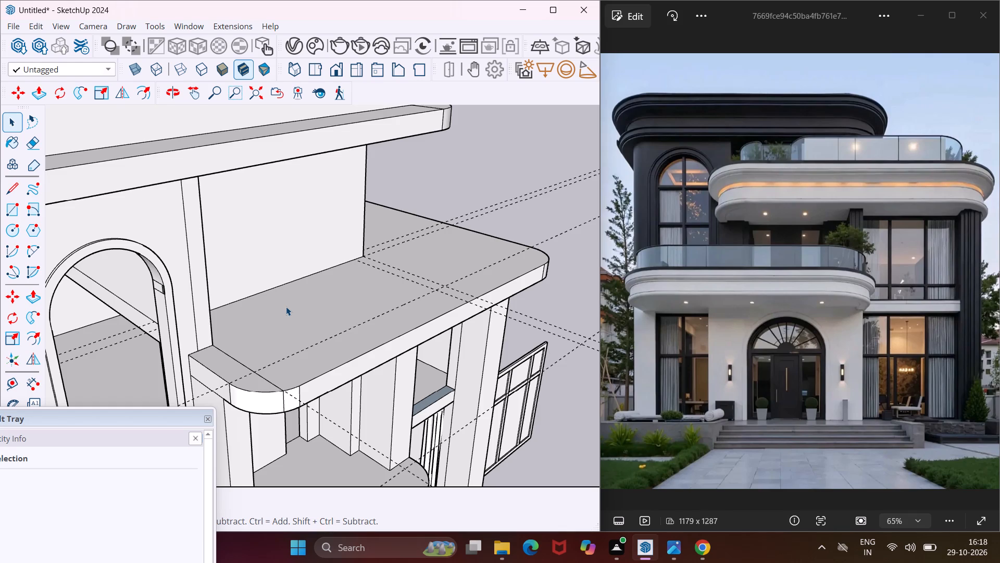
key(e)
drag(232, 367, 253, 363)
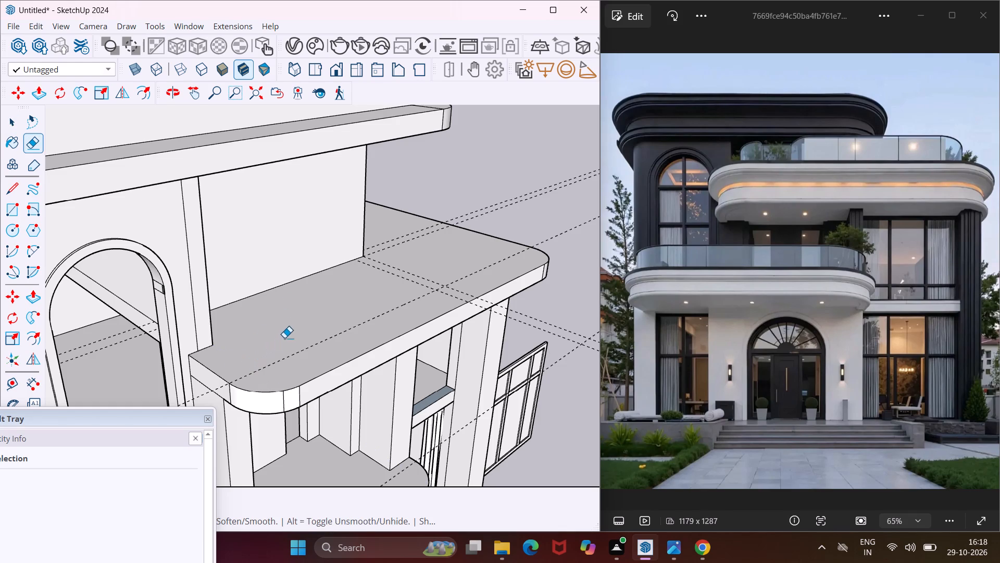
key(Escape)
key(space)
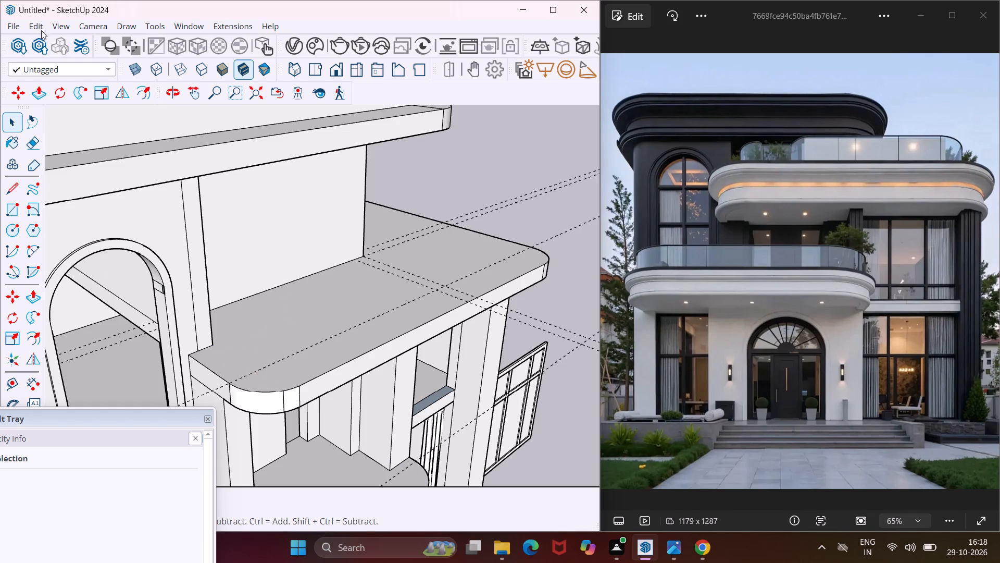
Delete all construction guides from the model.
click(37, 27)
click(87, 159)
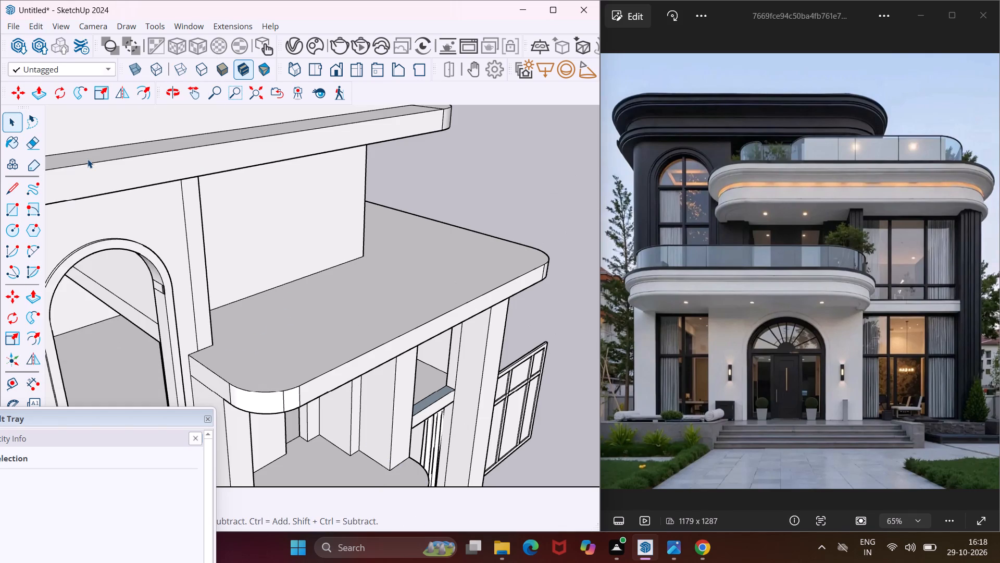
scroll(97, 173, down, 5)
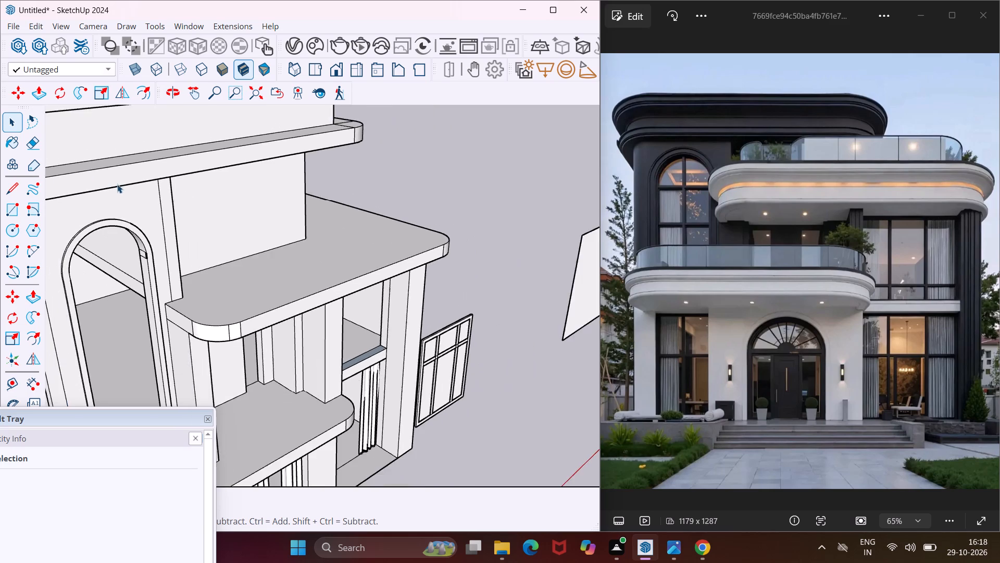
Offset the outline of the upper balcony slab's top face inward, leaving a wide border around its perimeter.
scroll(123, 187, down, 3)
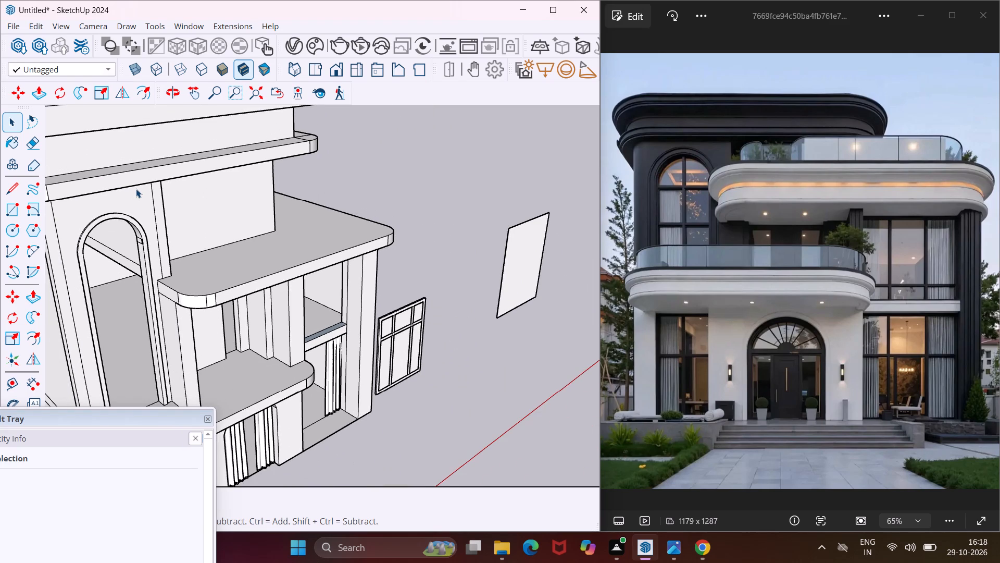
middle_drag(236, 256, 240, 301)
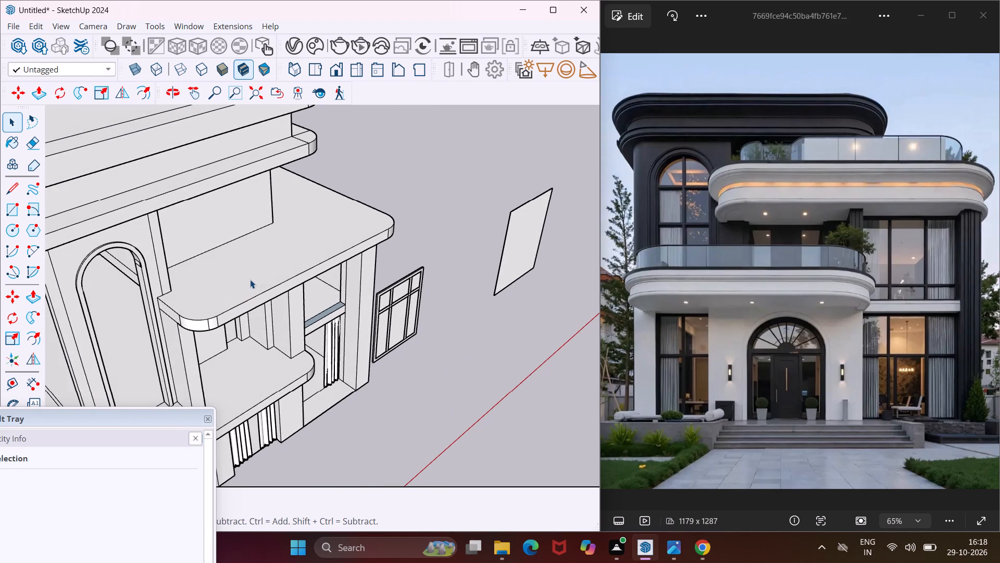
key(Escape)
key(space)
scroll(250, 279, up, 3)
middle_drag(250, 279, 282, 297)
scroll(280, 294, up, 4)
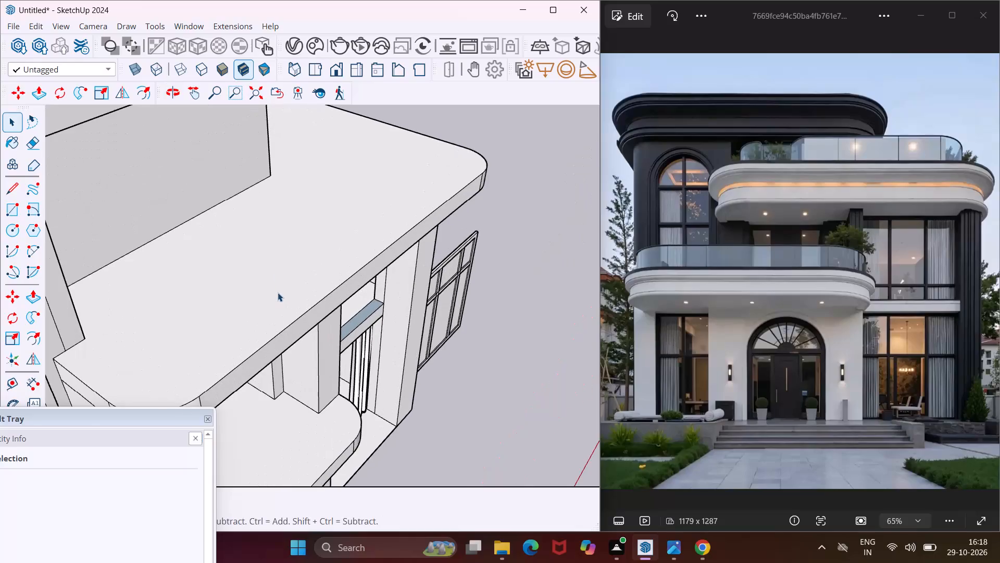
click(278, 292)
scroll(266, 291, down, 5)
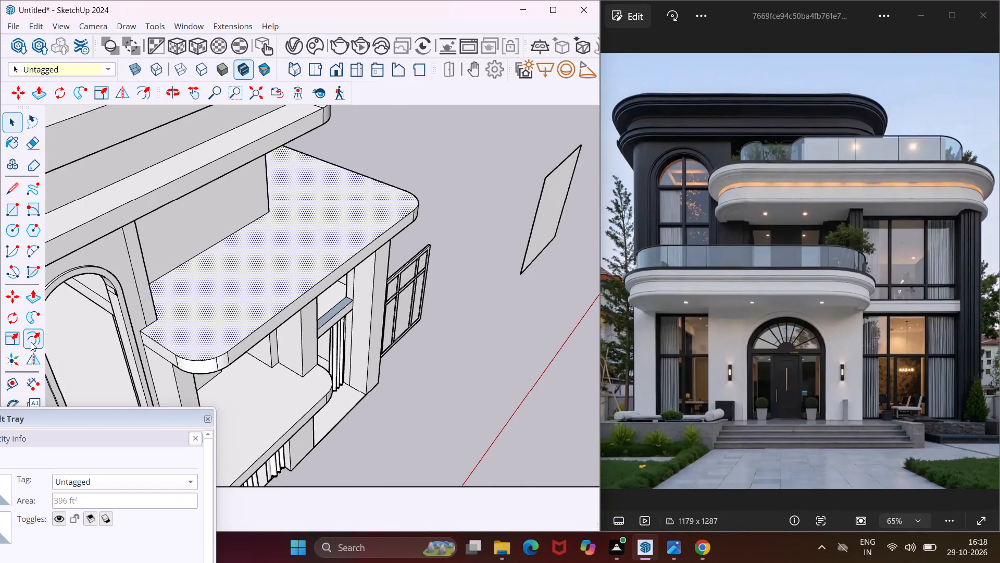
click(31, 340)
scroll(271, 315, up, 4)
click(271, 314)
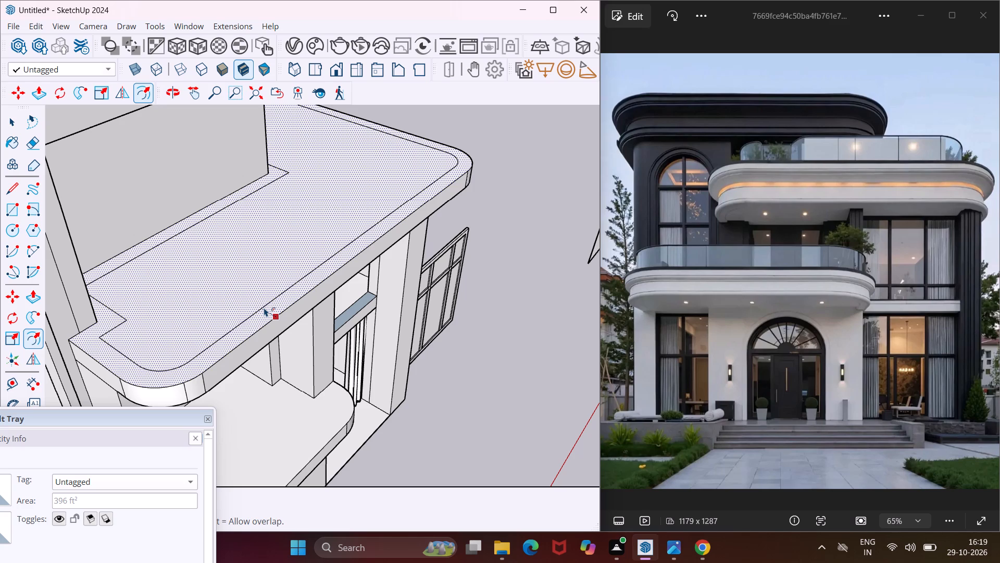
click(253, 297)
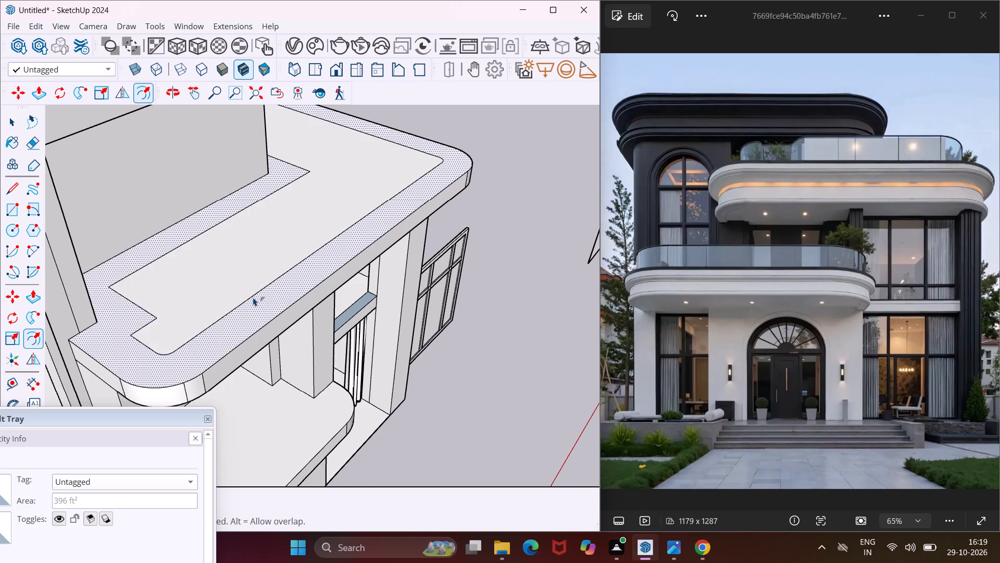
Offset the border face on the balcony slab again, adding a second line close to the first to outline a thin railing strip.
scroll(253, 297, up, 3)
click(274, 316)
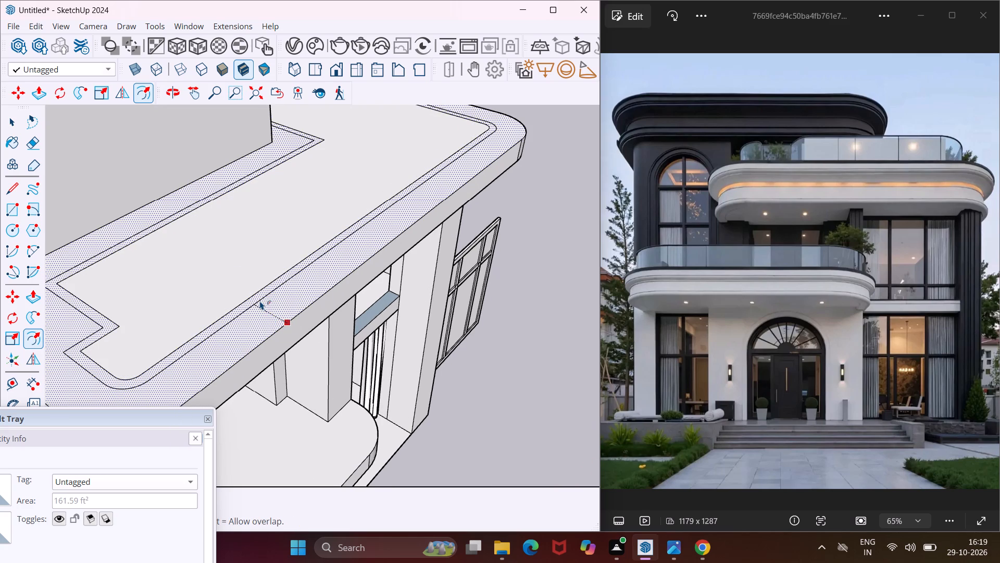
click(260, 301)
key(Escape)
key(space)
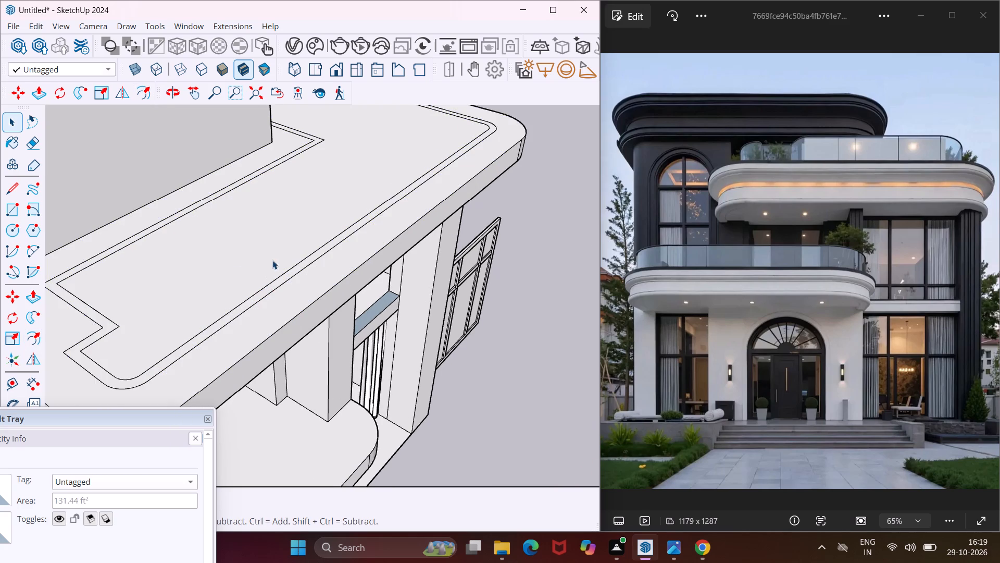
Draw lines extending both railing strip outlines from their left front corners back to the wall line beside the arched opening.
scroll(278, 245, down, 5)
click(5, 193)
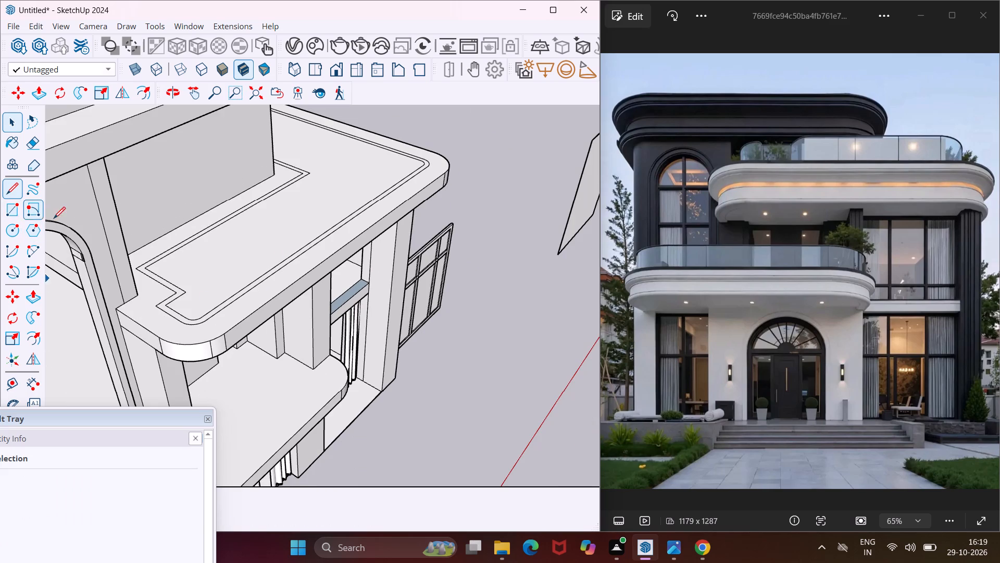
scroll(158, 297, up, 4)
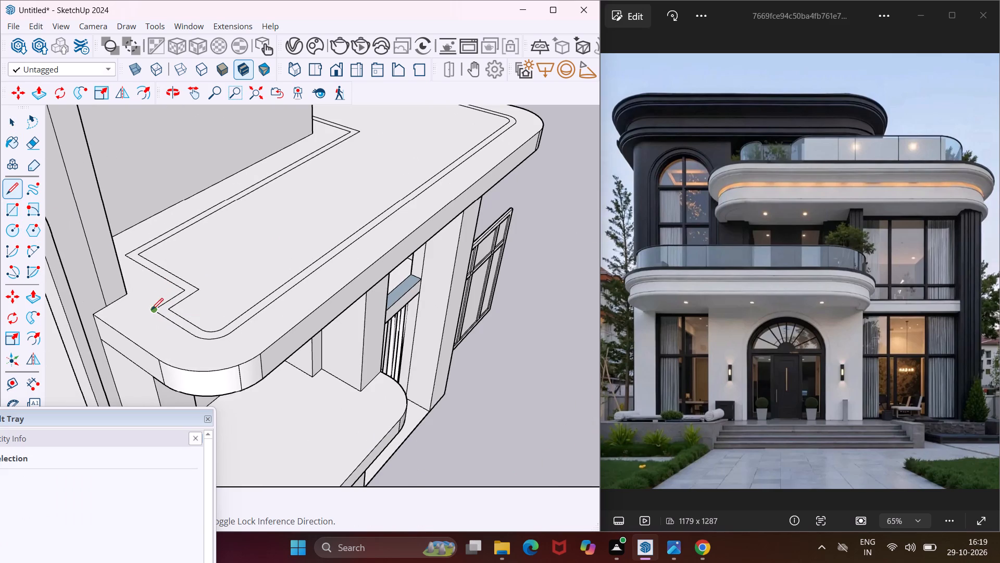
click(154, 311)
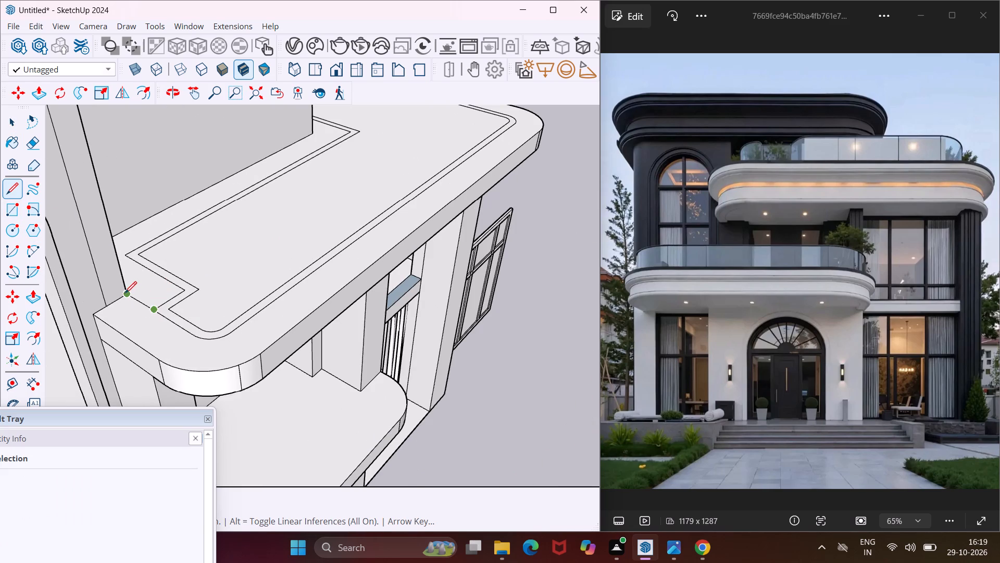
click(125, 293)
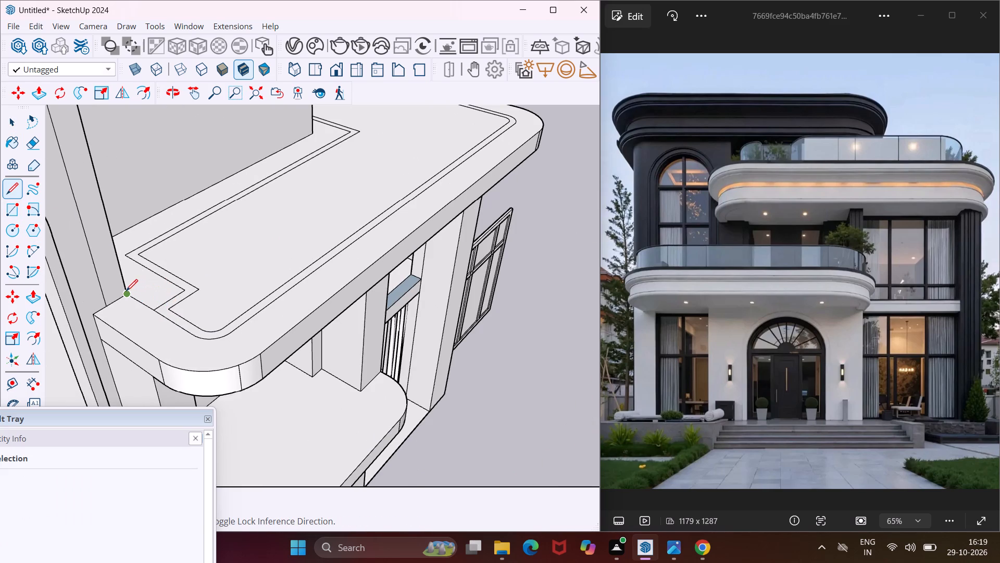
click(127, 293)
click(145, 286)
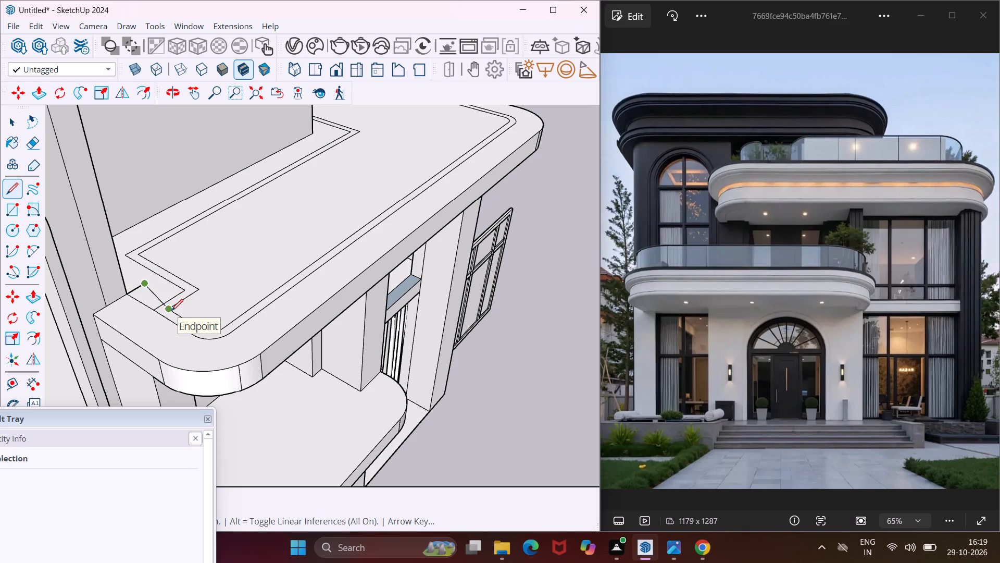
key(grave)
key(Escape)
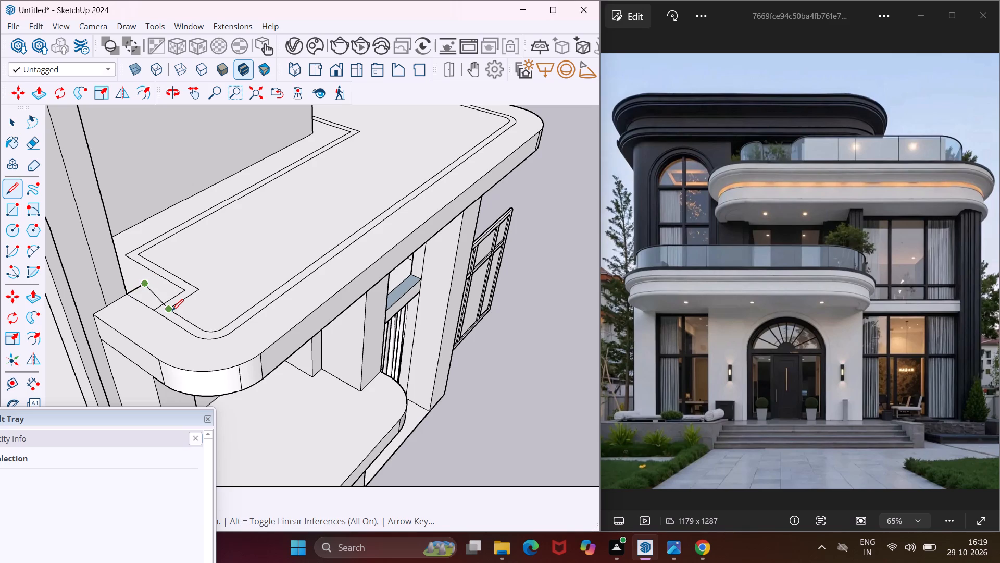
key(Escape)
click(168, 310)
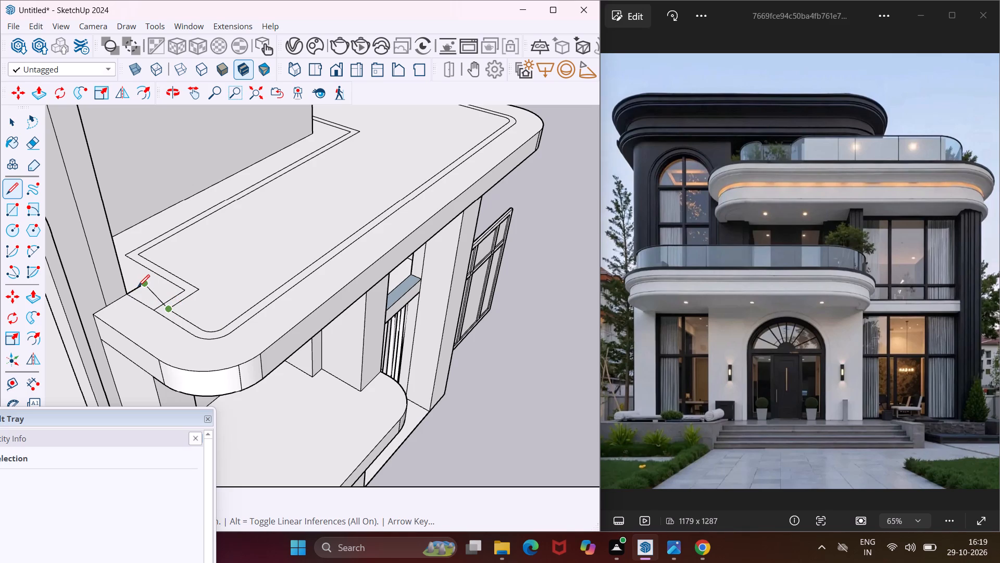
scroll(137, 289, up, 8)
click(136, 289)
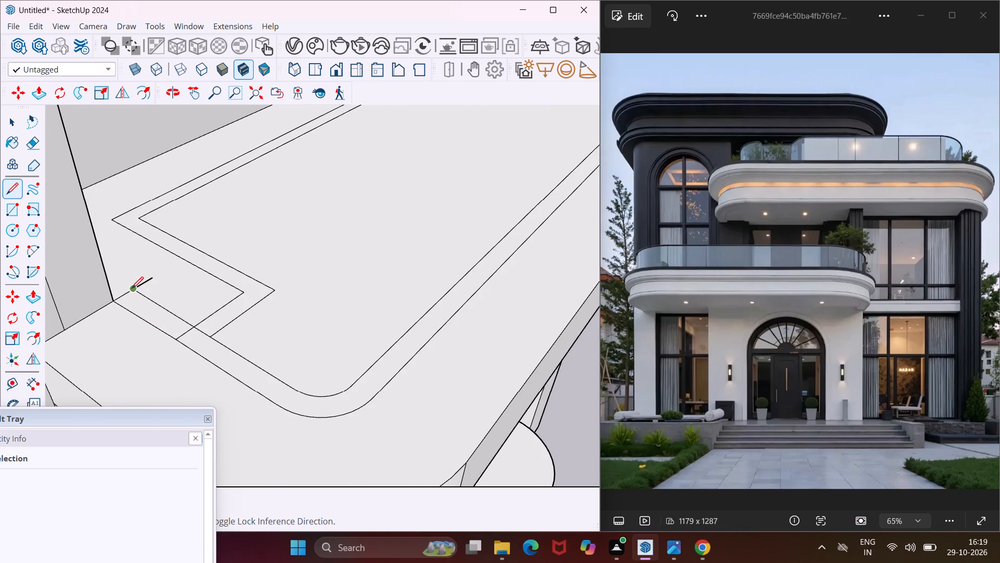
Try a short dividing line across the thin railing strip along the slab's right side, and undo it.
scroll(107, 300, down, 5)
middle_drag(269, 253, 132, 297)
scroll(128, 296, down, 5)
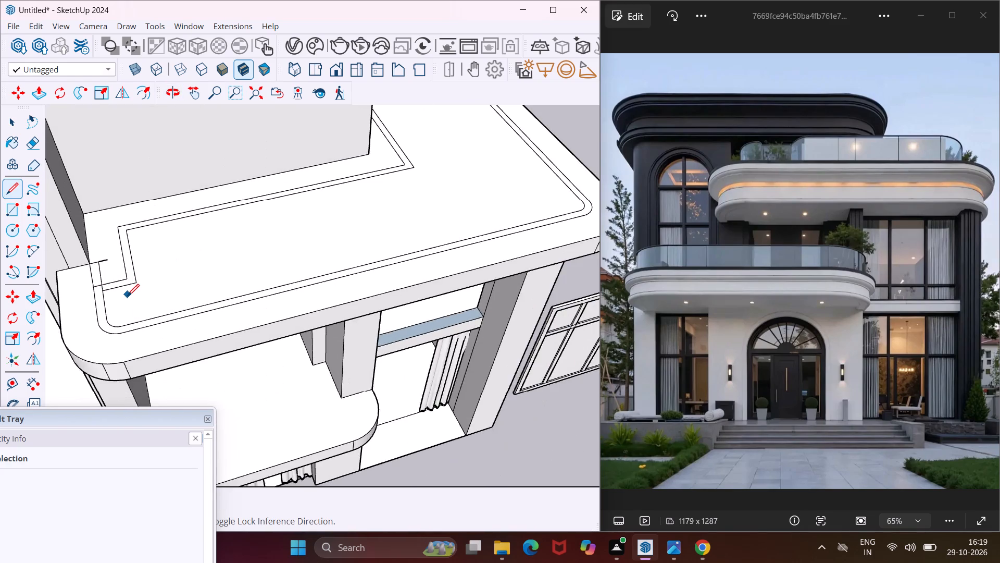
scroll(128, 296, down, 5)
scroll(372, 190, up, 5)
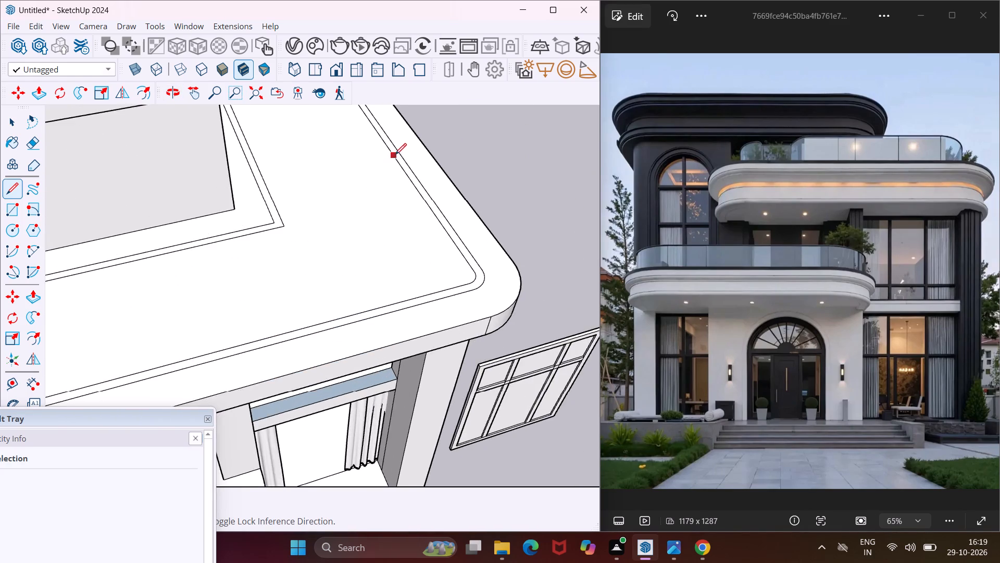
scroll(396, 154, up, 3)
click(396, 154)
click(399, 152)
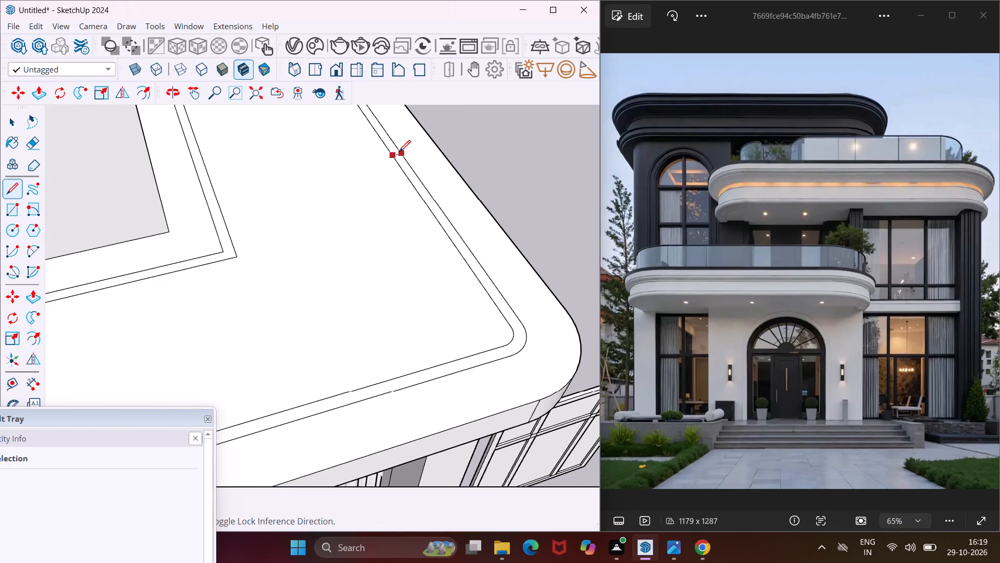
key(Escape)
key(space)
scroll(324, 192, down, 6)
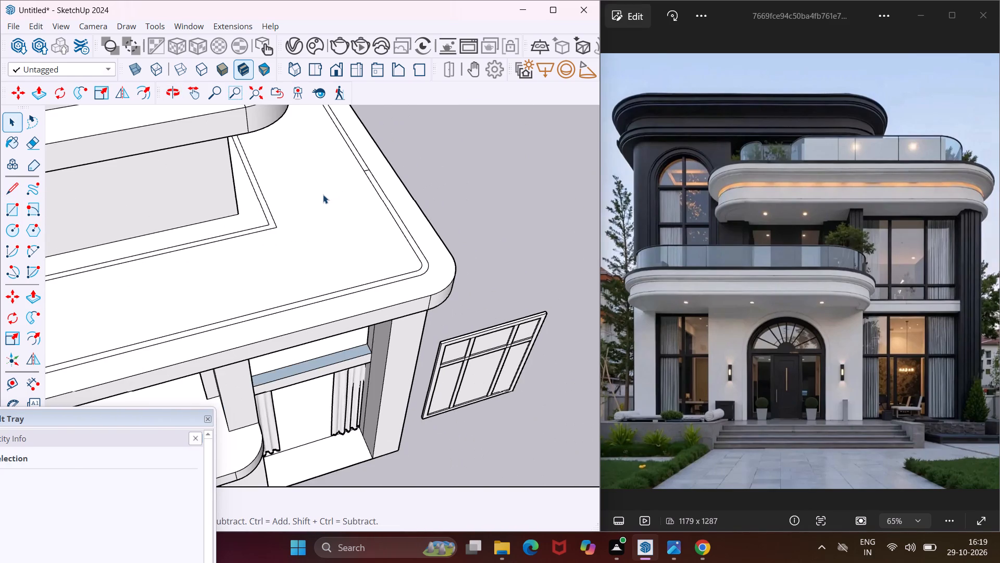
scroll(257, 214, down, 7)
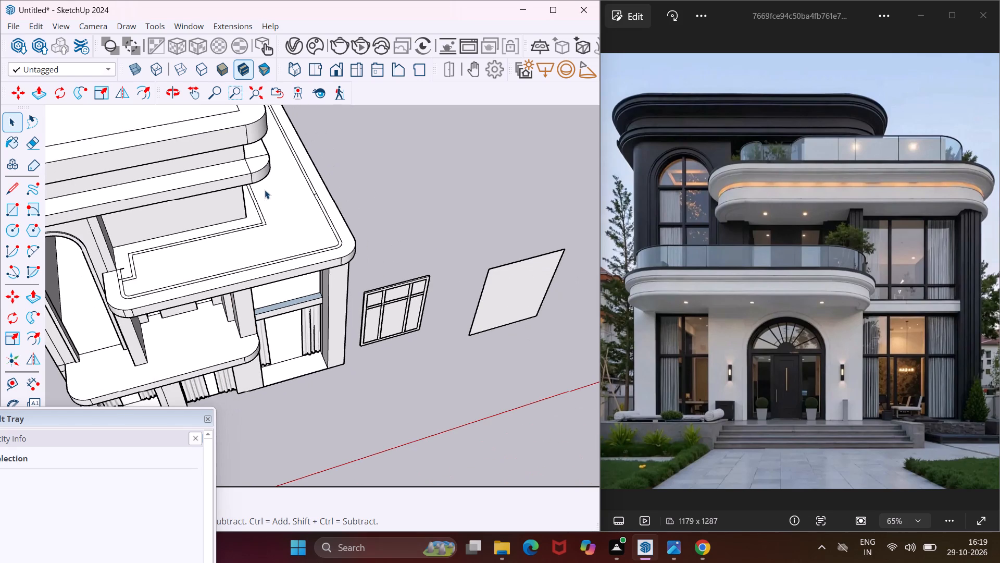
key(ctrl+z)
Draw two parallel lines extending both railing strip outlines from their rear corner to the upper-floor wall.
middle_drag(321, 177, 145, 256)
scroll(141, 252, down, 5)
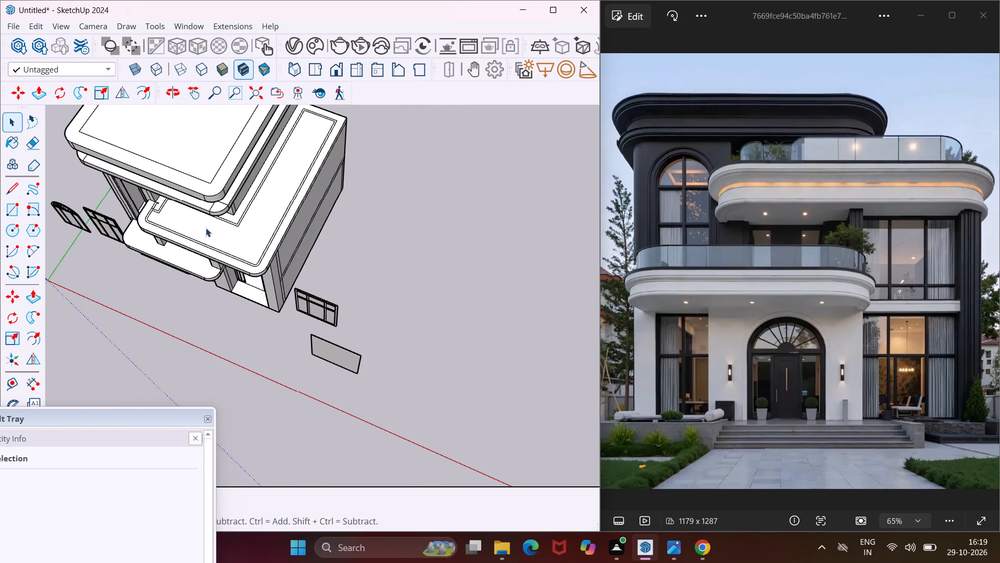
click(5, 191)
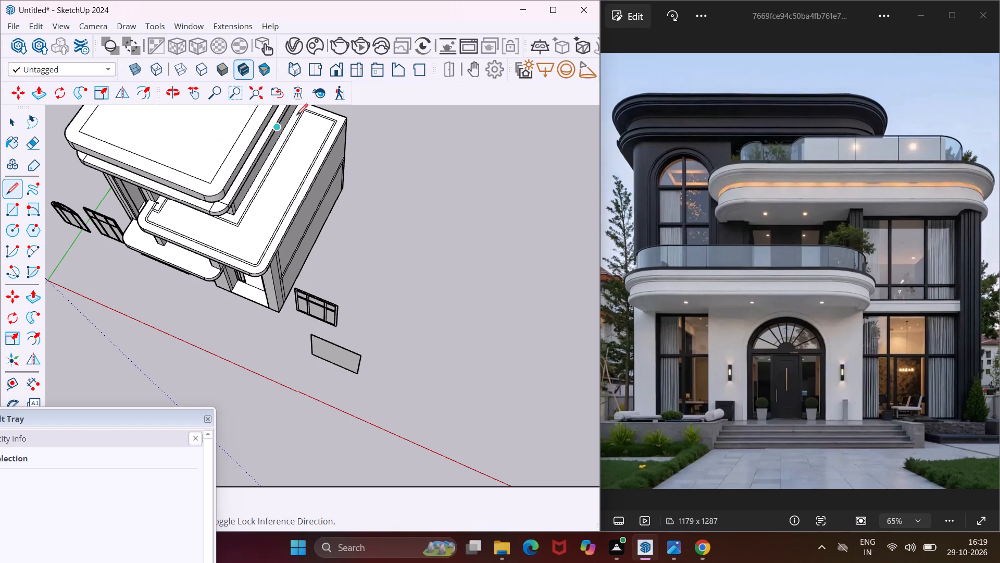
scroll(306, 109, up, 2)
middle_drag(311, 116, 53, 246)
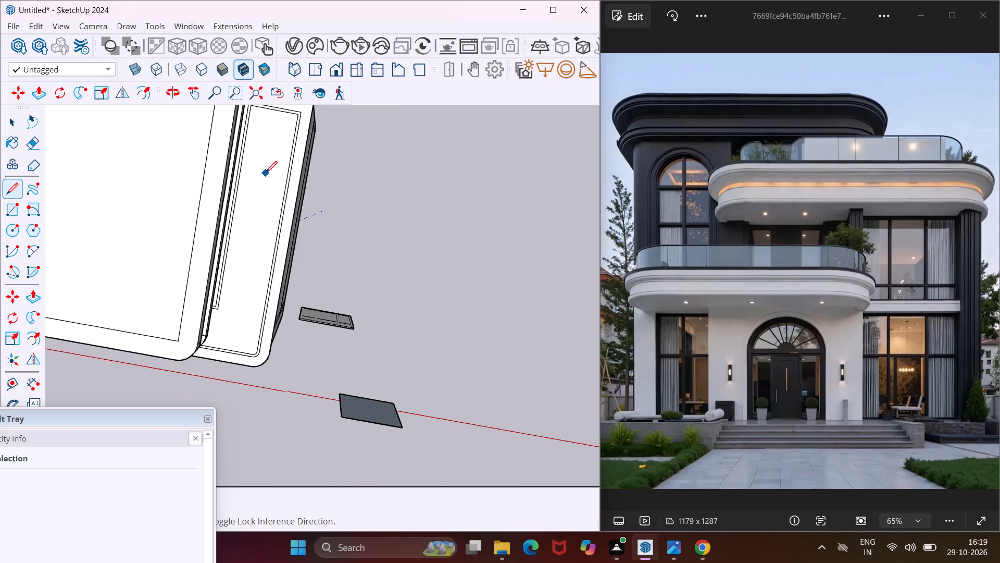
scroll(264, 169, down, 6)
middle_drag(265, 169, 162, 281)
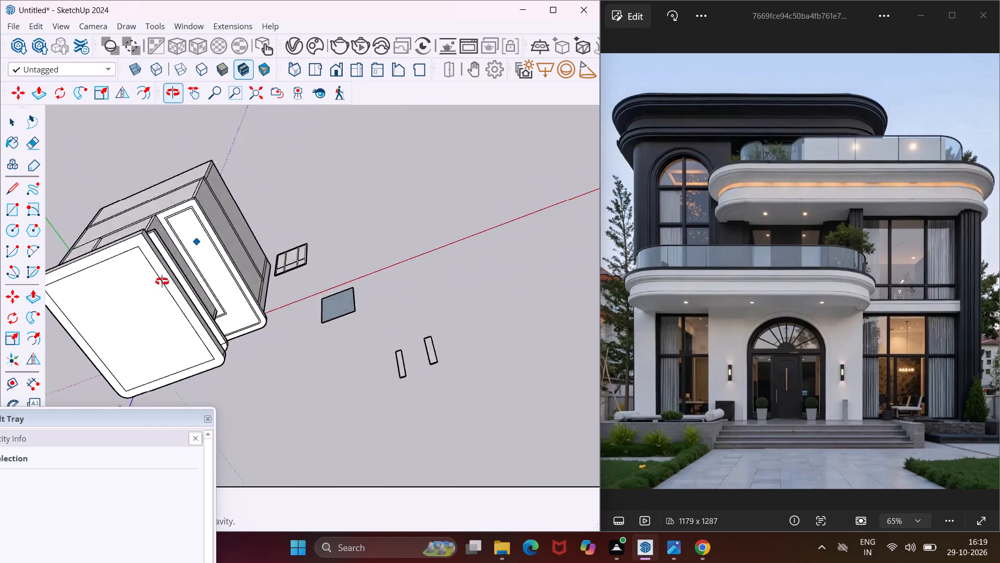
middle_drag(162, 281, 445, 203)
middle_drag(387, 226, 411, 59)
scroll(384, 222, up, 1)
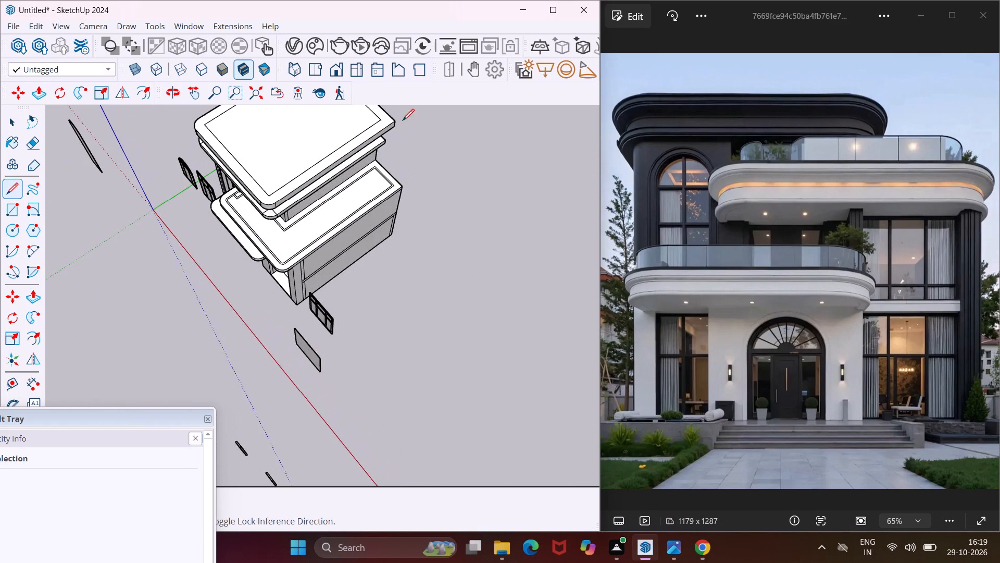
scroll(390, 164, up, 19)
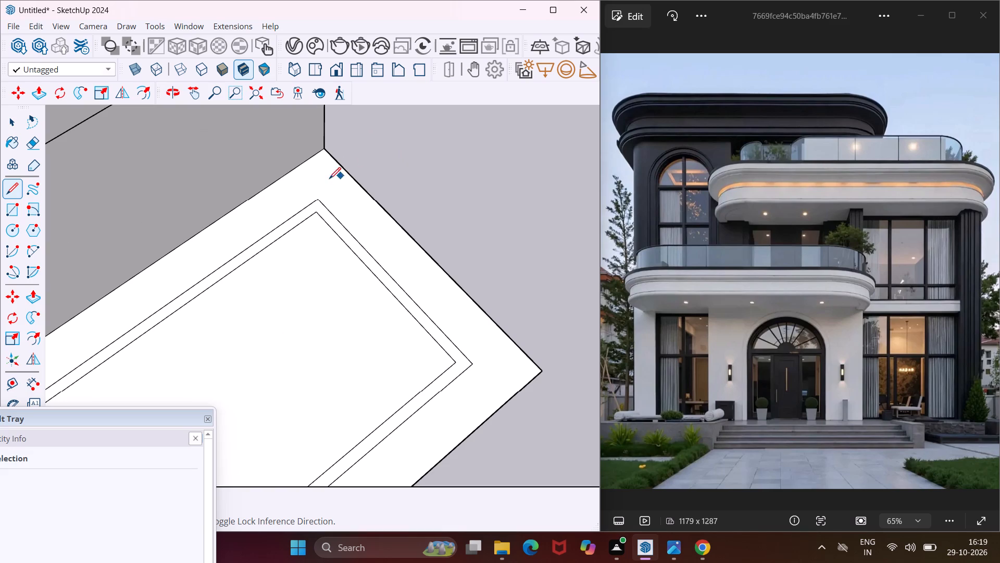
click(320, 199)
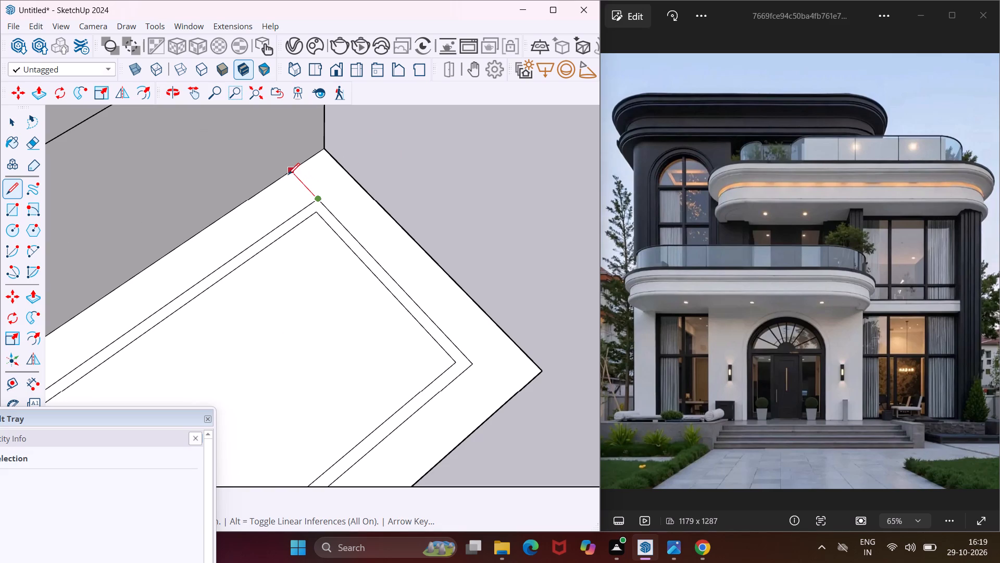
click(287, 168)
click(316, 211)
click(283, 180)
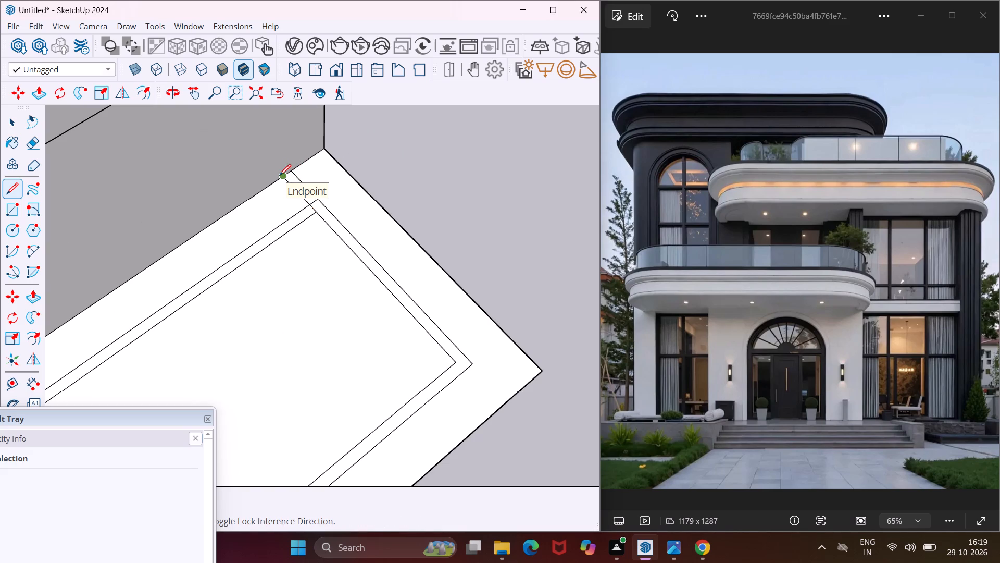
key(Escape)
key(space)
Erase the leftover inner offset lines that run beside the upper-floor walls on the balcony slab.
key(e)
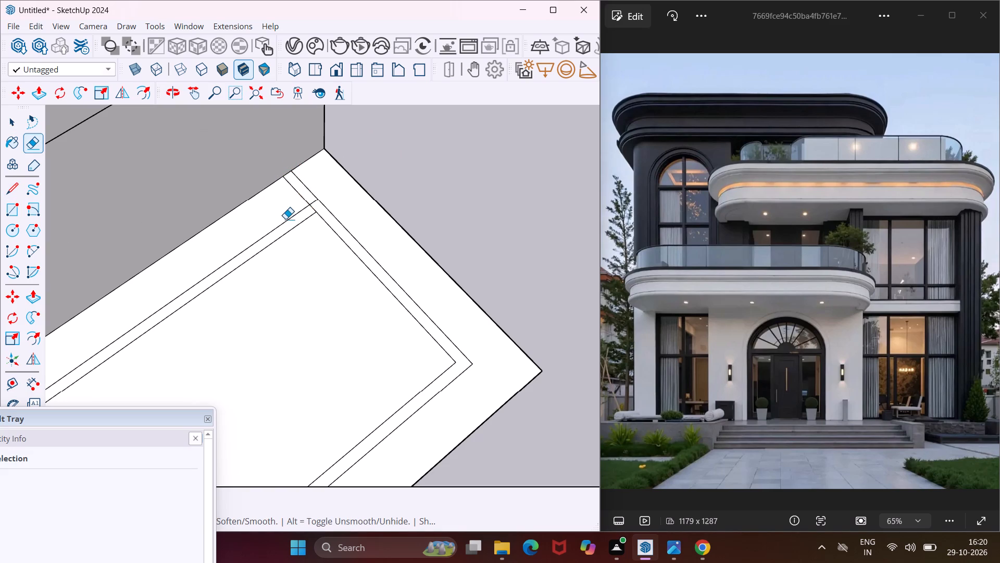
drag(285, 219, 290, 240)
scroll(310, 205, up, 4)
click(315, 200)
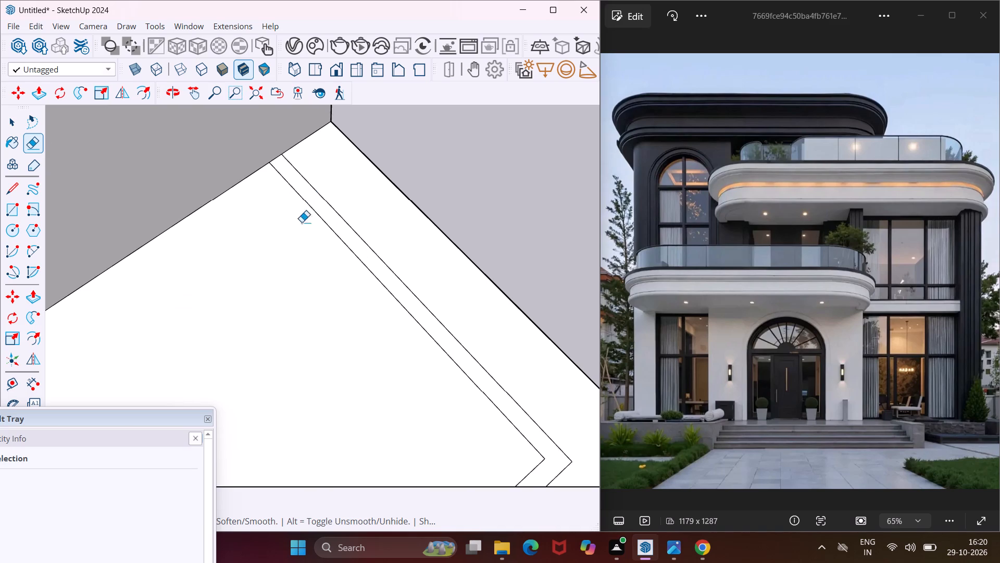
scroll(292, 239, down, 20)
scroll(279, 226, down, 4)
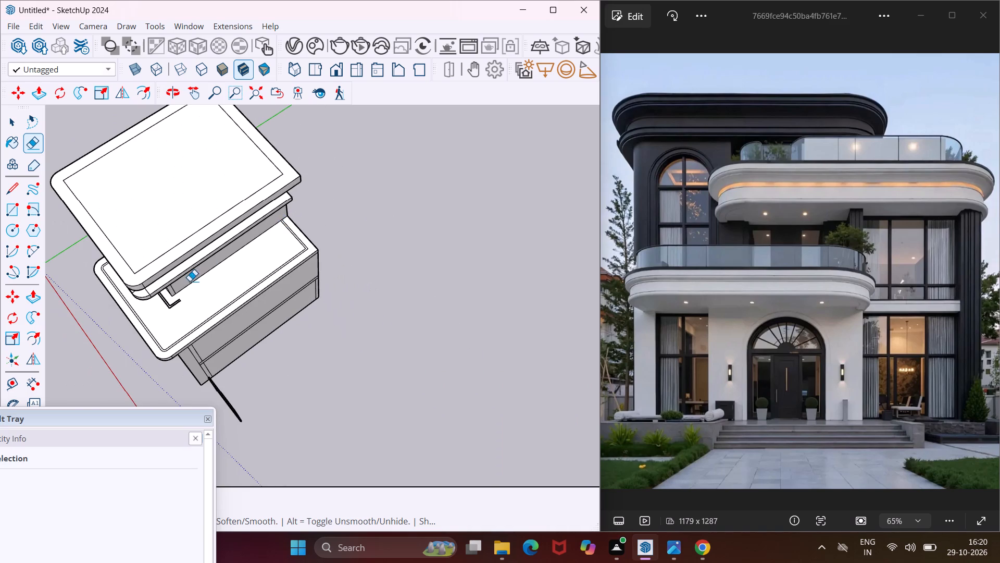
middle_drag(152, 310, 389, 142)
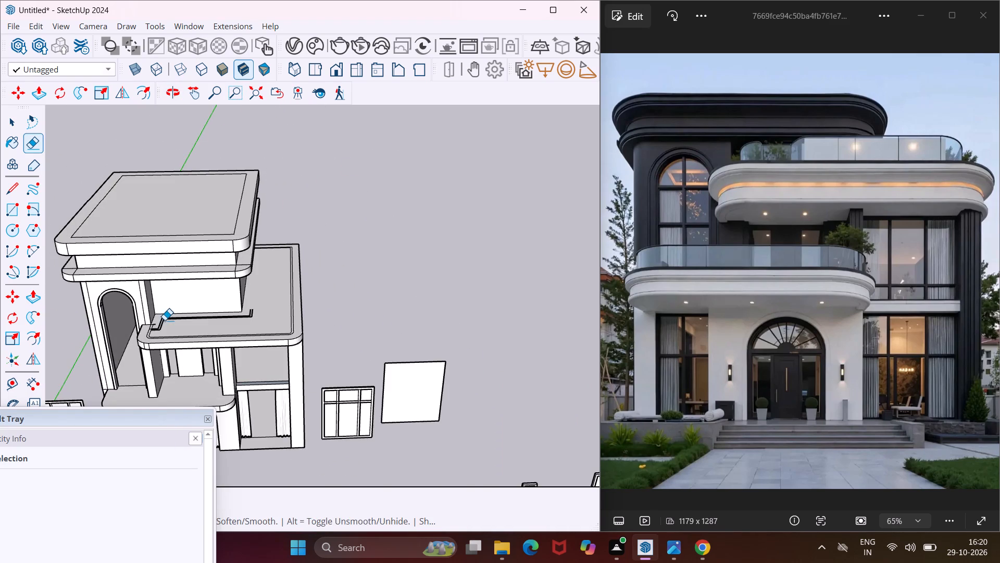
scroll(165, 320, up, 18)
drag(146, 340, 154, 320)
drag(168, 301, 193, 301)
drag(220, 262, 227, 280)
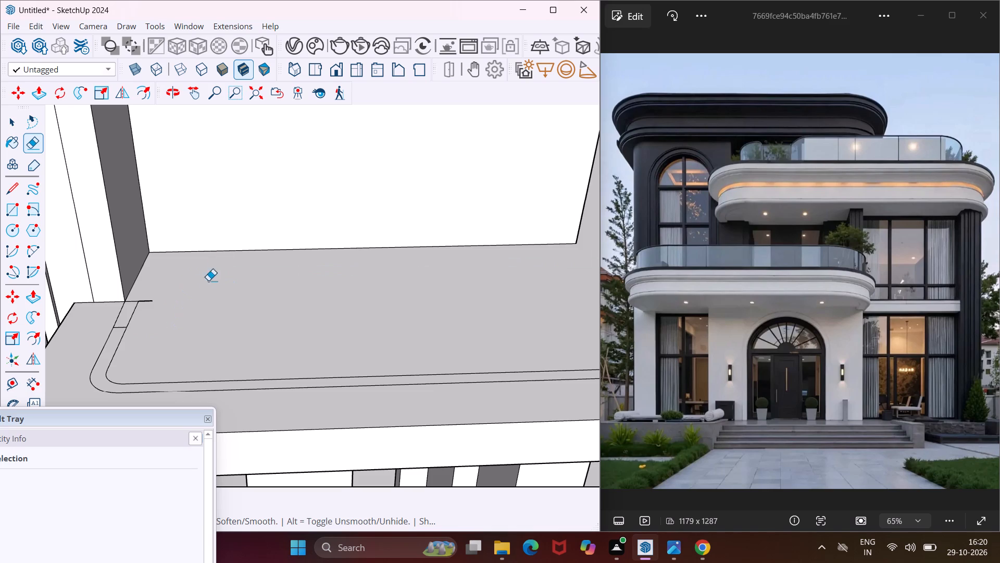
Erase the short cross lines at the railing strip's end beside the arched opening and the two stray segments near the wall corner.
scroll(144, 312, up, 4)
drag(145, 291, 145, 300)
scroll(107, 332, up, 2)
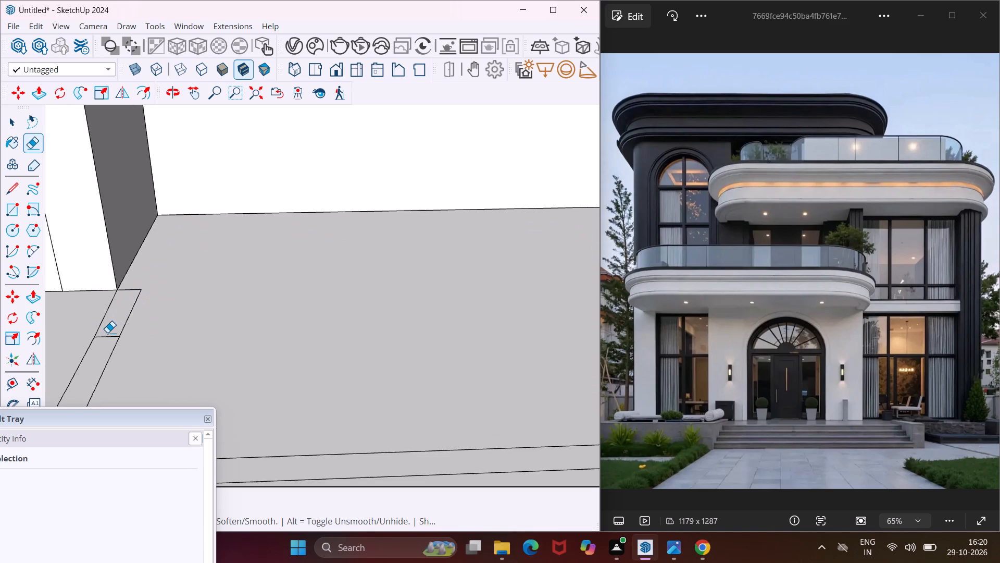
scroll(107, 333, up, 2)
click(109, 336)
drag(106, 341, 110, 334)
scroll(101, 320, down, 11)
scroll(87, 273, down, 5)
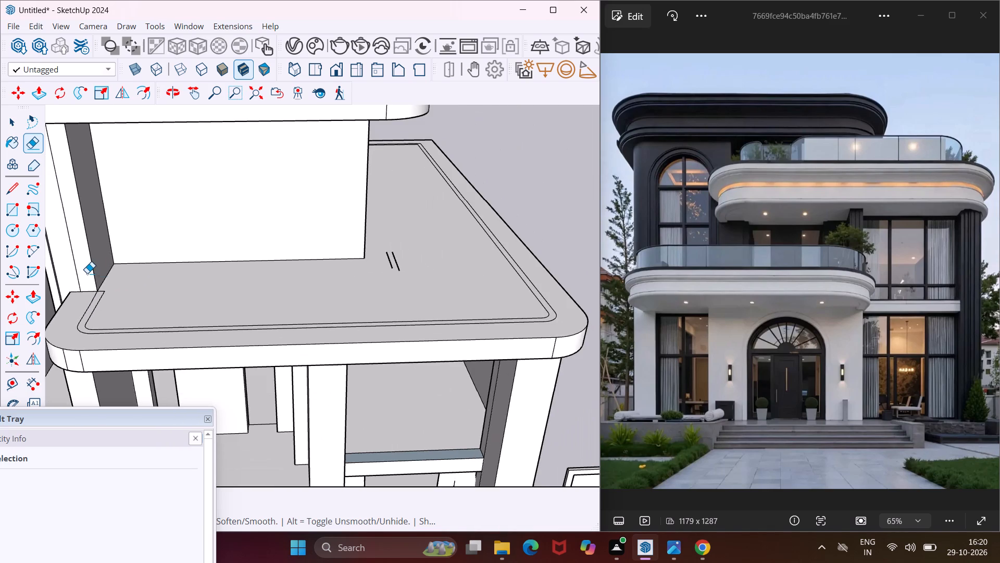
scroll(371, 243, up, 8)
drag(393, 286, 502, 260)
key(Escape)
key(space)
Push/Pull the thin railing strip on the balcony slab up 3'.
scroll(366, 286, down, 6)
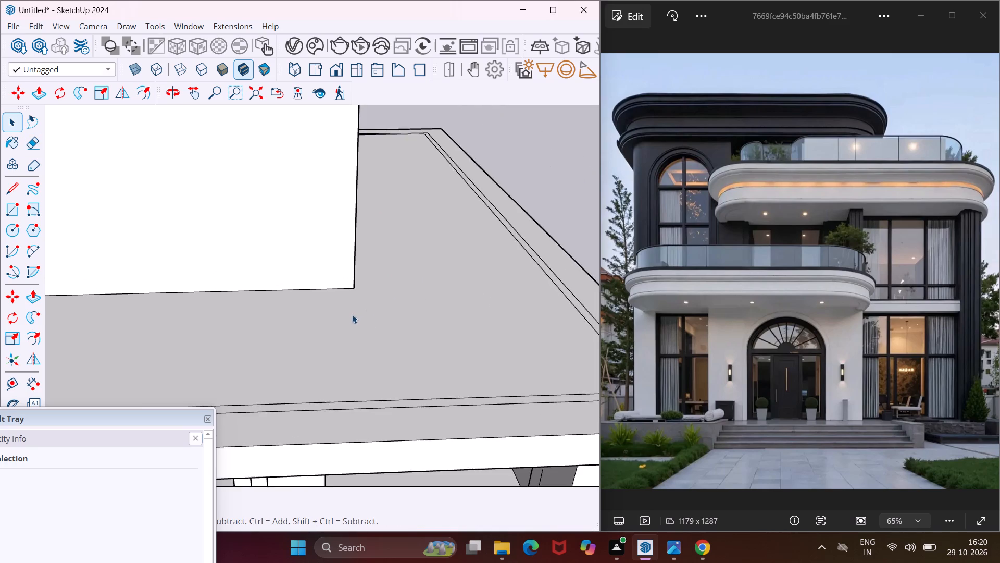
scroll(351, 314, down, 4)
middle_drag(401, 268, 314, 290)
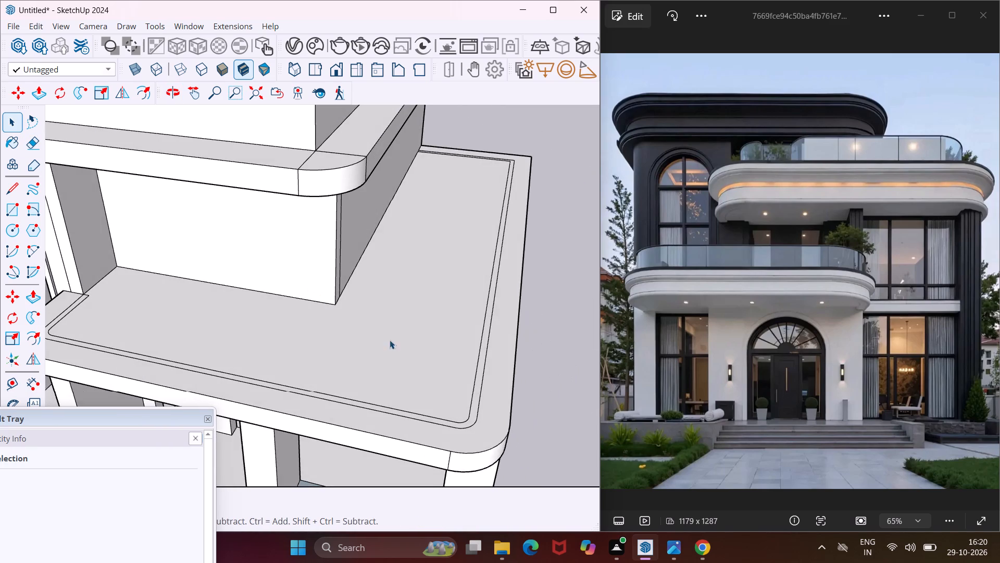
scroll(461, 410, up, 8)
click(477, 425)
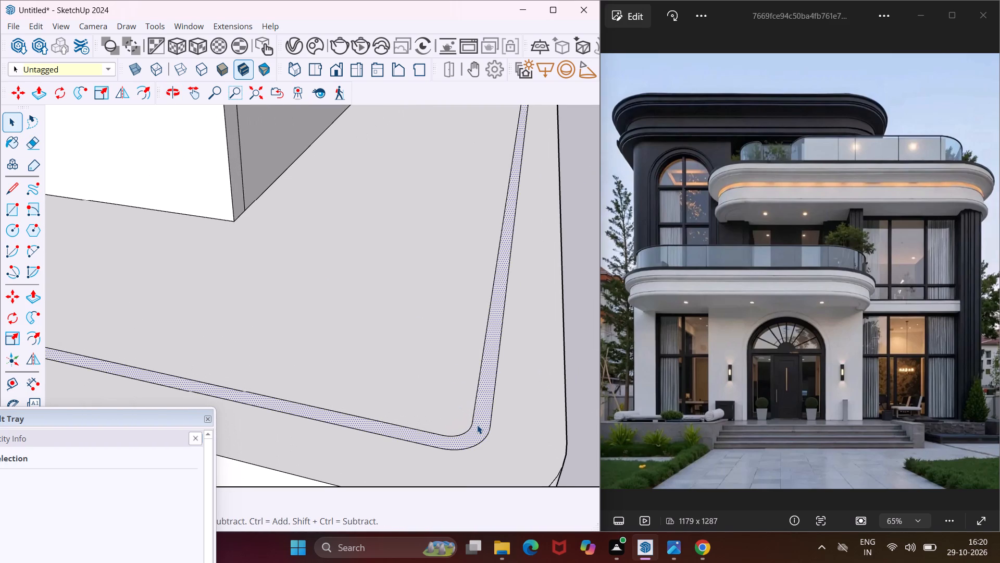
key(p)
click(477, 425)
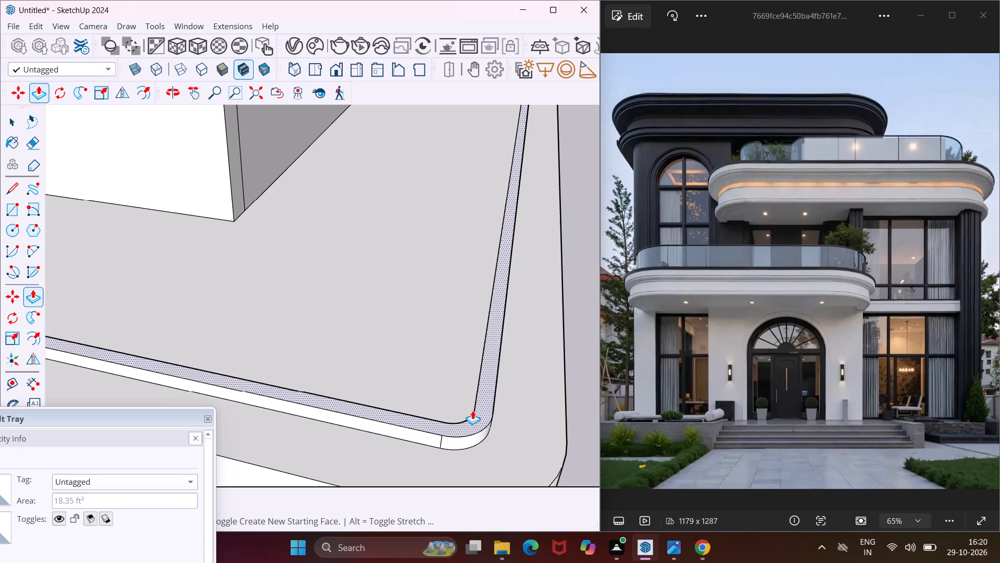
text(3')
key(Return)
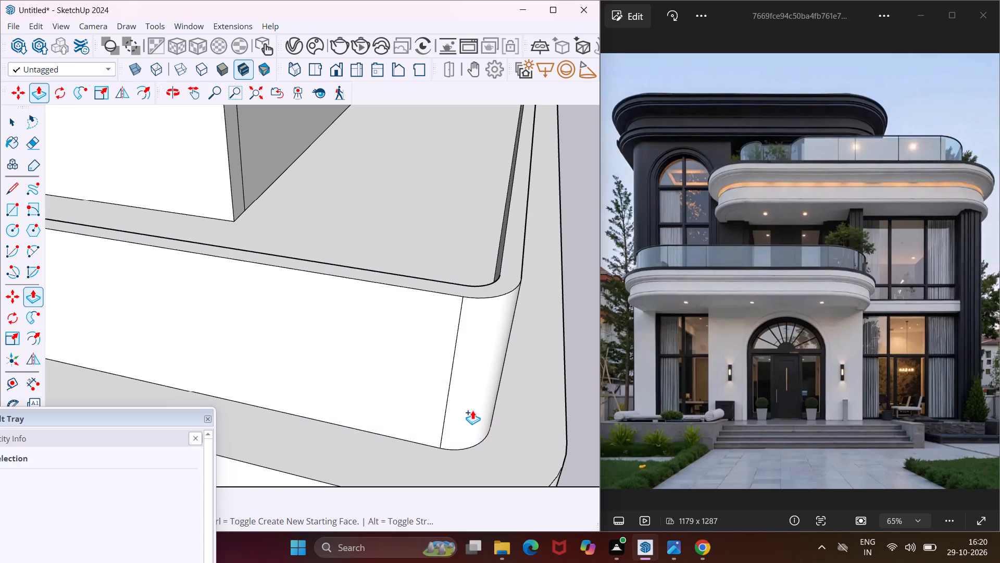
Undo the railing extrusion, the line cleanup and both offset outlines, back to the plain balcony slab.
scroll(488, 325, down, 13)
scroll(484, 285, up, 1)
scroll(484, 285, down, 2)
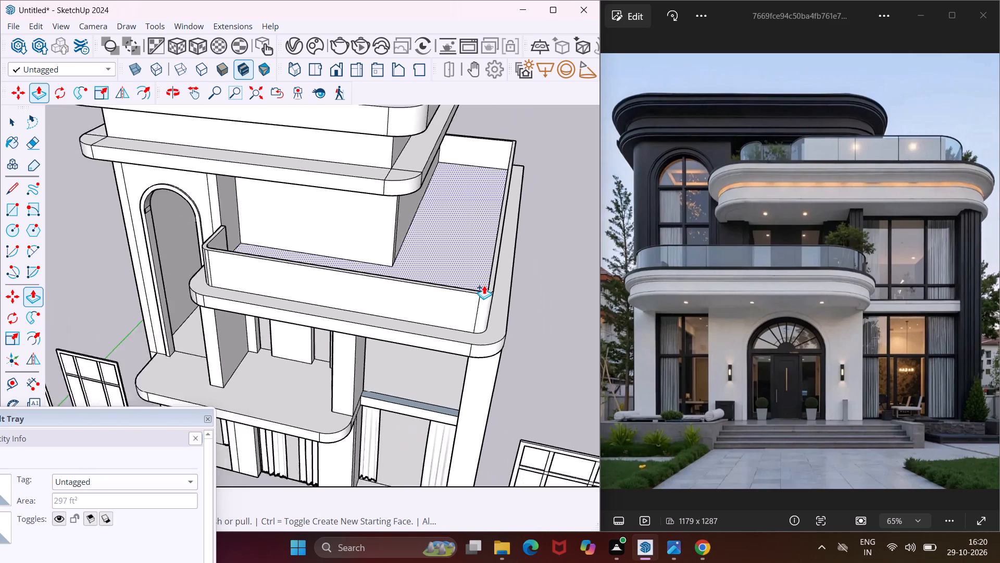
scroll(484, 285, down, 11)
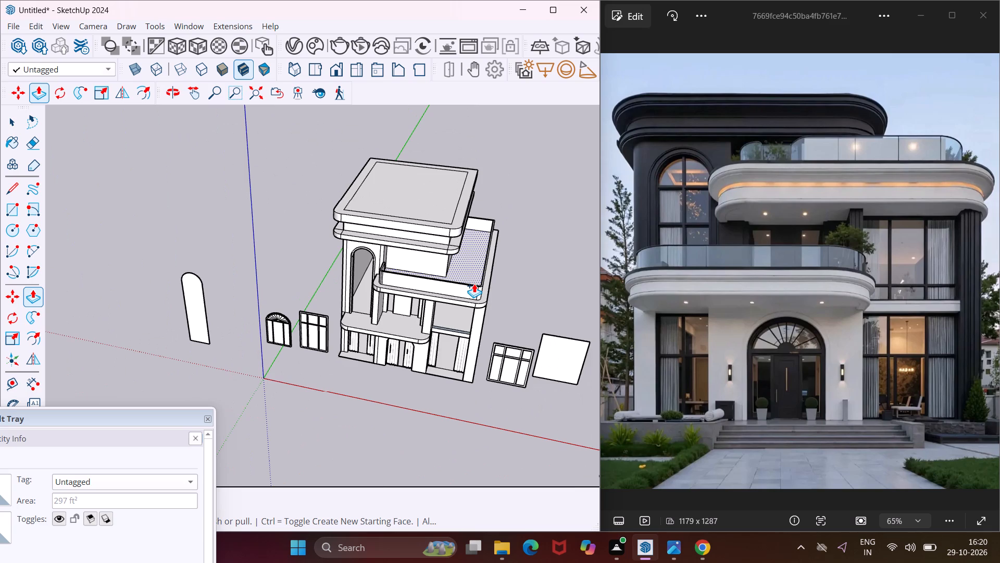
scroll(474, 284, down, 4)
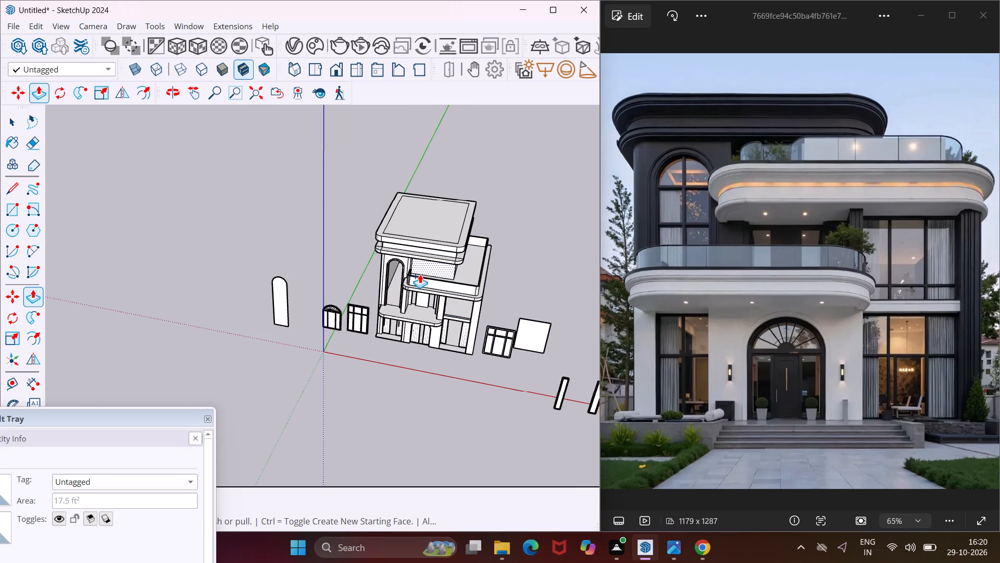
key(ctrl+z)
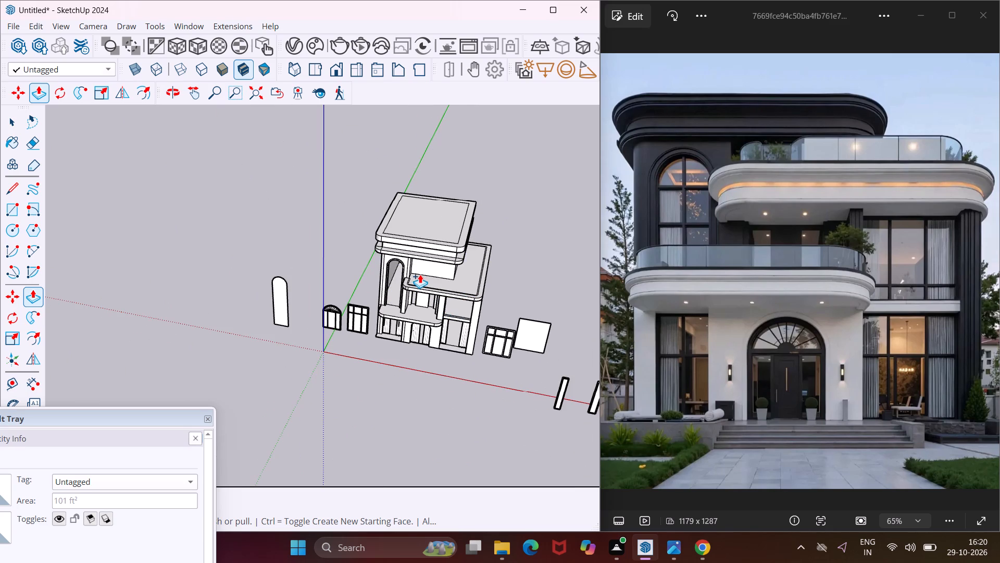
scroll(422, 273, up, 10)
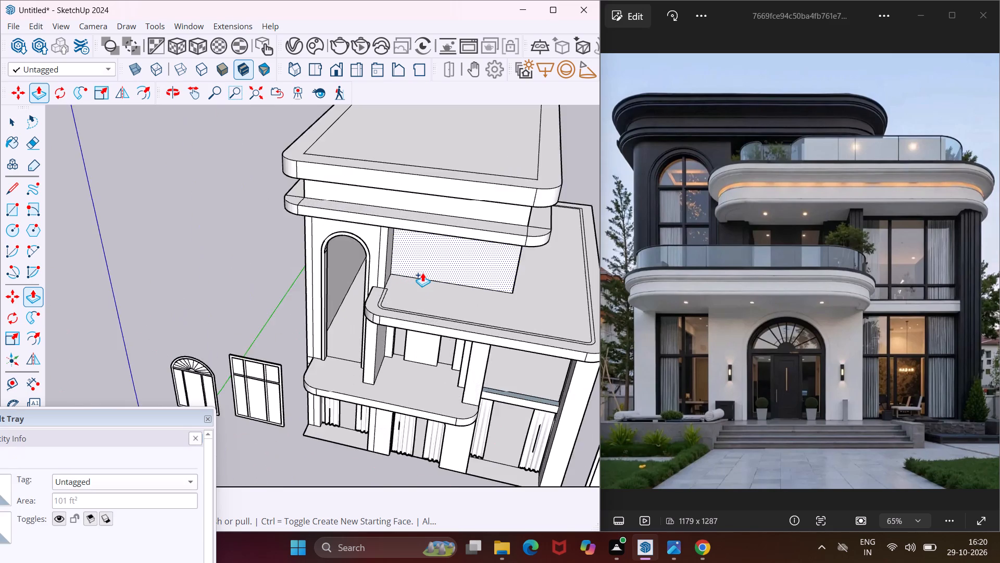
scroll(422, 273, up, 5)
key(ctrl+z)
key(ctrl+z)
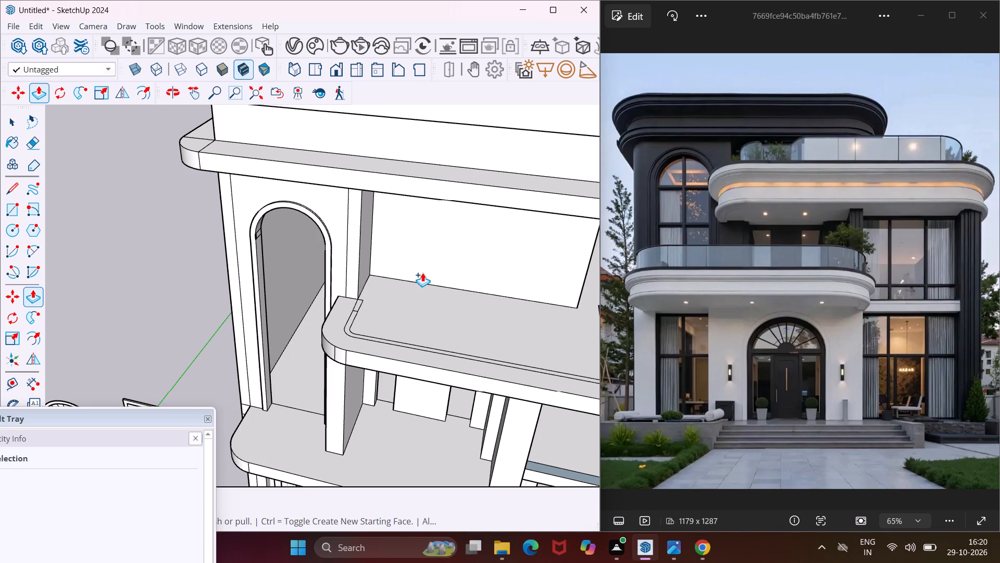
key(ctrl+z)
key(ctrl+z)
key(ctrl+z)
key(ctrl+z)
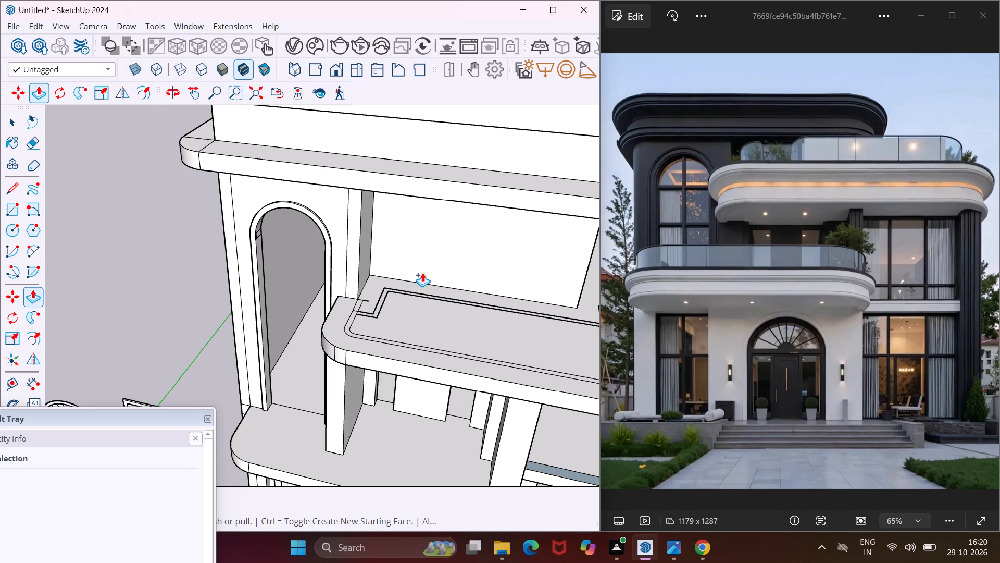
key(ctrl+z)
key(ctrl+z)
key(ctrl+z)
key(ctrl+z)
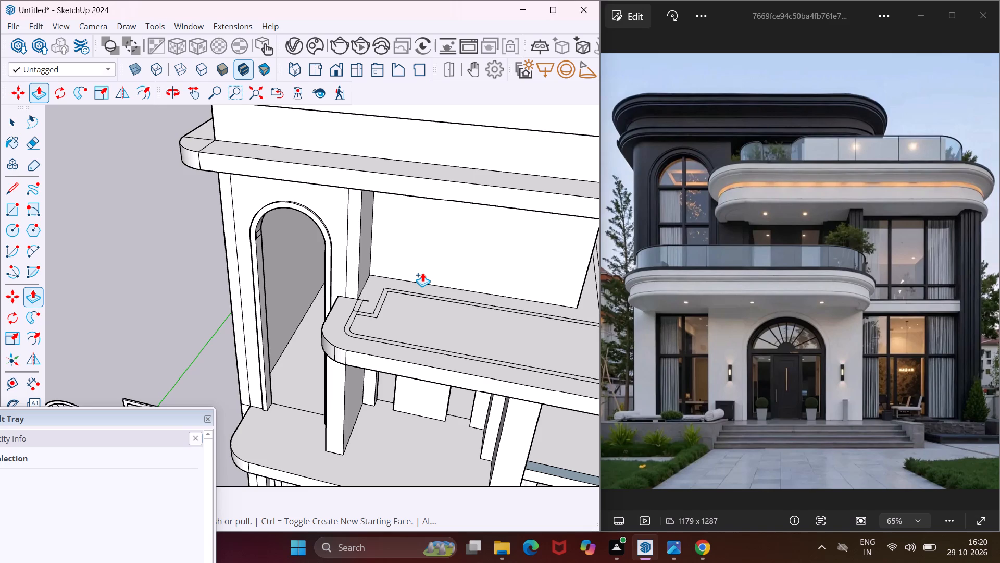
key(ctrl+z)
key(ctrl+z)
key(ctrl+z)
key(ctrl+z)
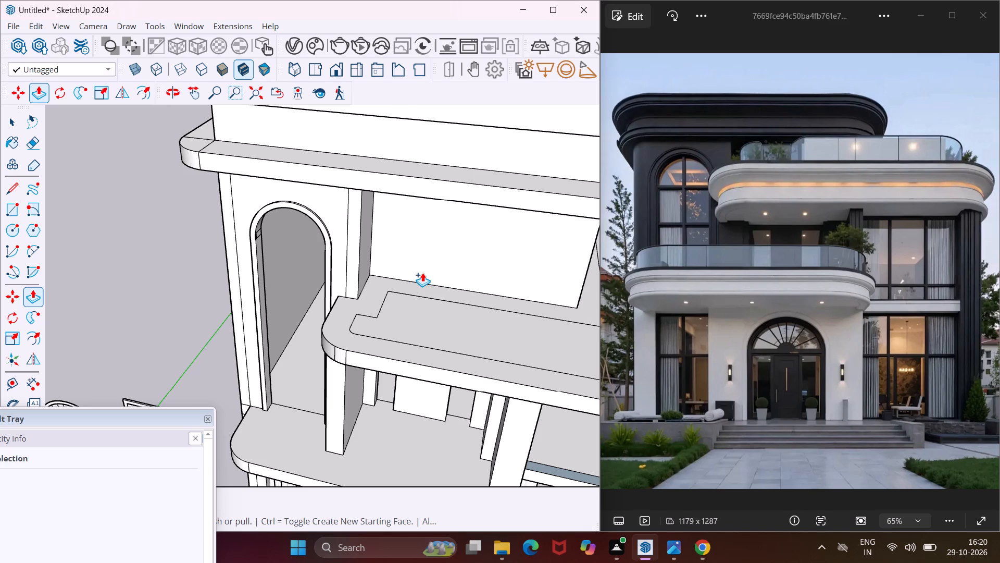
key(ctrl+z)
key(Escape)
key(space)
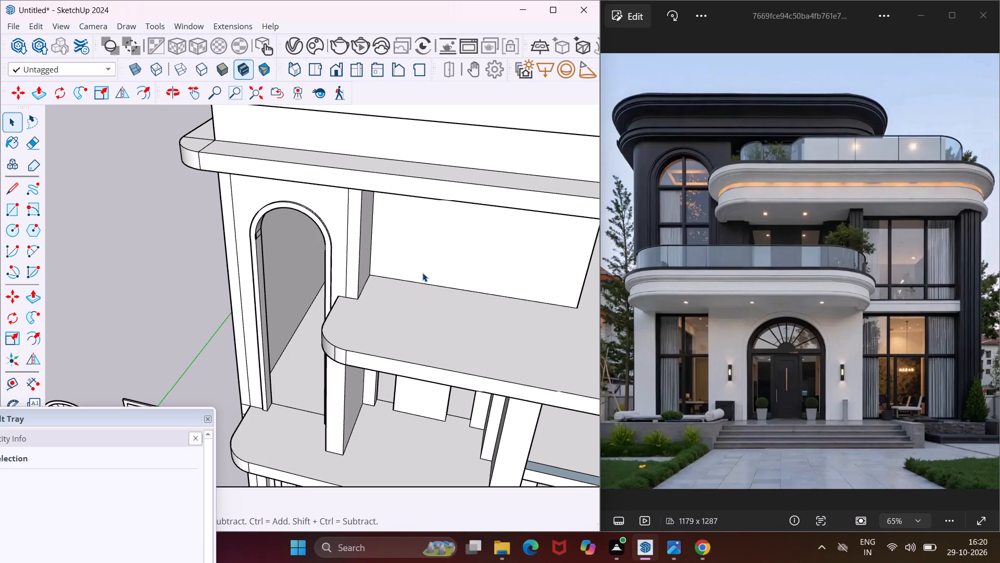
Erase the seam line on the balcony slab's underside at the rounded corner beside the arched opening.
scroll(404, 348, up, 5)
middle_drag(397, 350, 397, 329)
scroll(393, 327, up, 3)
click(381, 347)
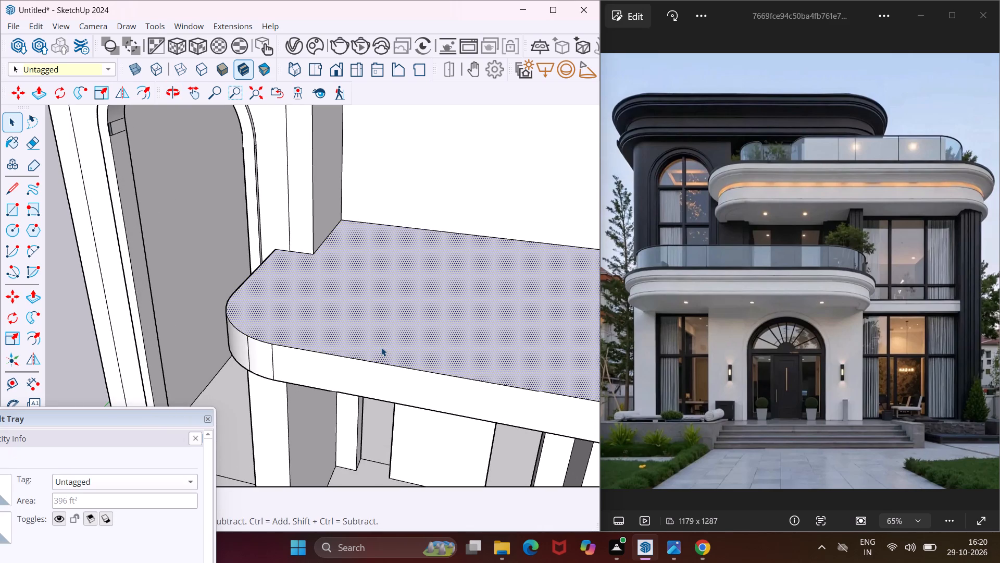
middle_drag(381, 347, 491, 174)
scroll(397, 242, up, 2)
click(379, 241)
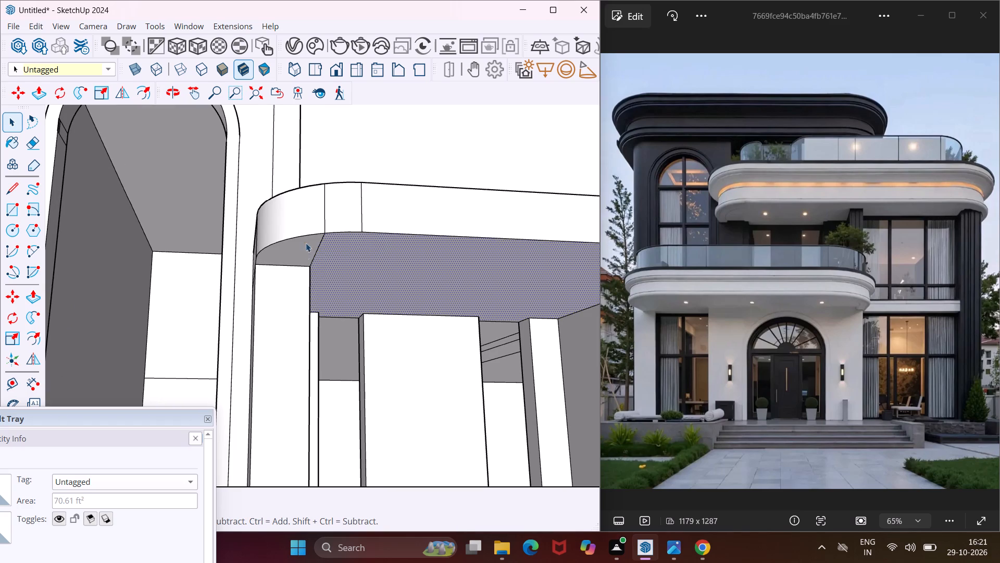
key(e)
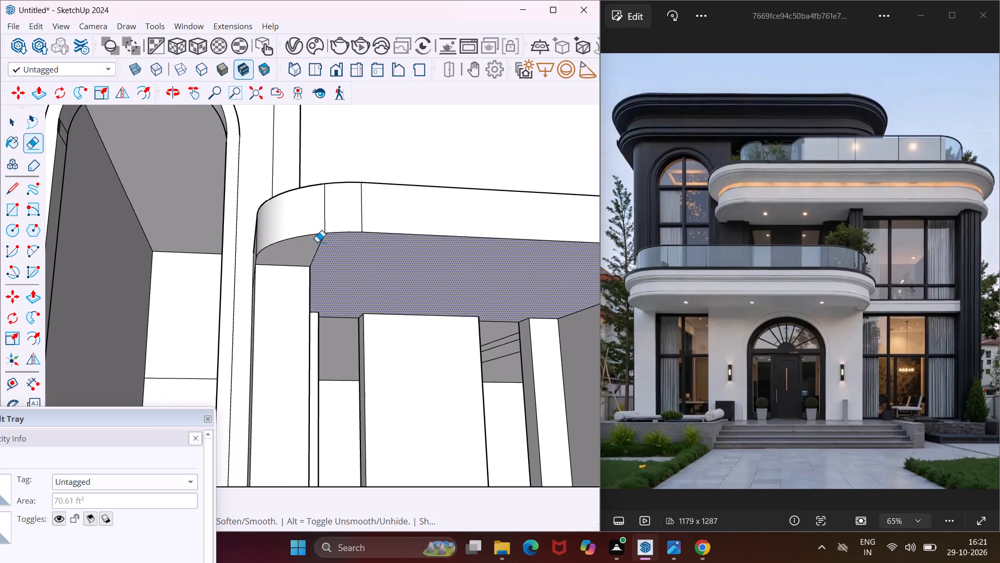
click(319, 243)
key(Escape)
key(space)
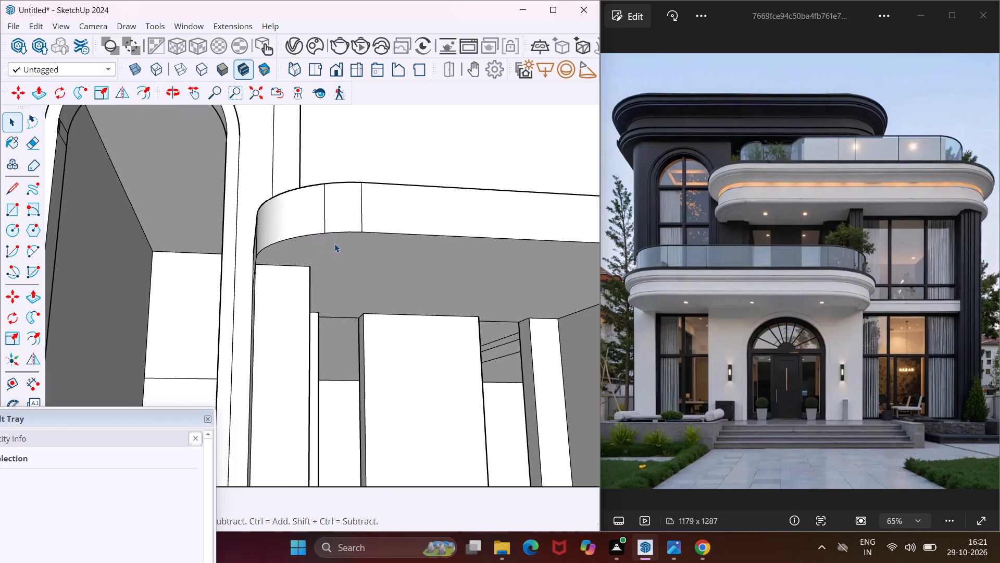
Erase the seam lines crossing the balcony slab's underside around the central column.
middle_drag(334, 243, 340, 261)
scroll(266, 235, down, 8)
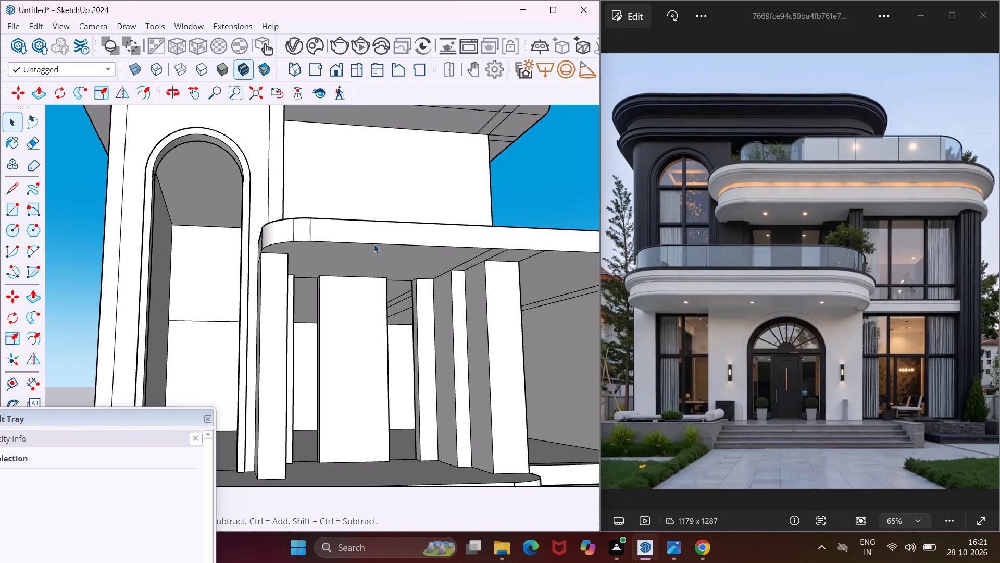
middle_drag(475, 243, 374, 239)
scroll(308, 222, down, 4)
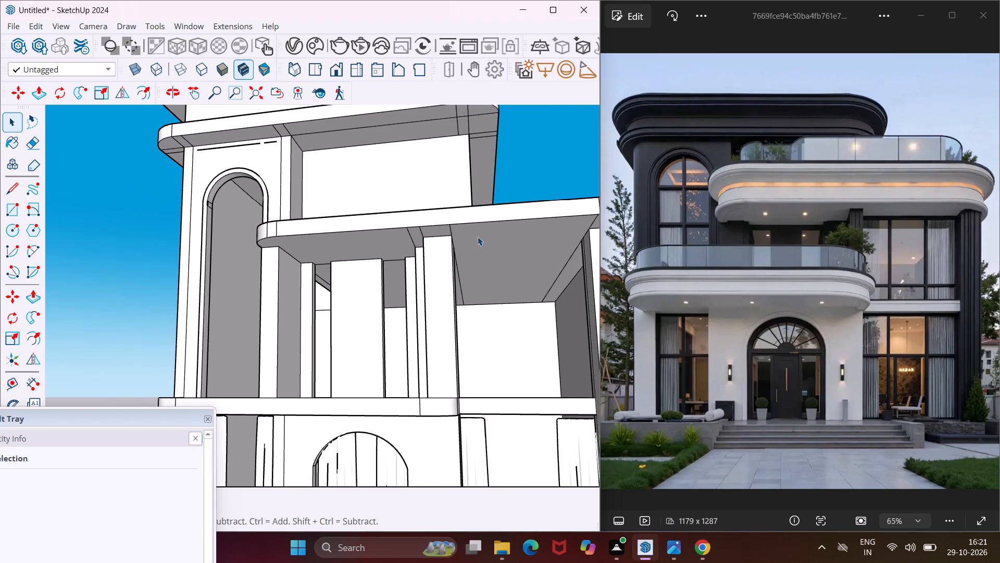
scroll(429, 216, down, 4)
scroll(456, 220, up, 9)
key(e)
scroll(386, 242, up, 4)
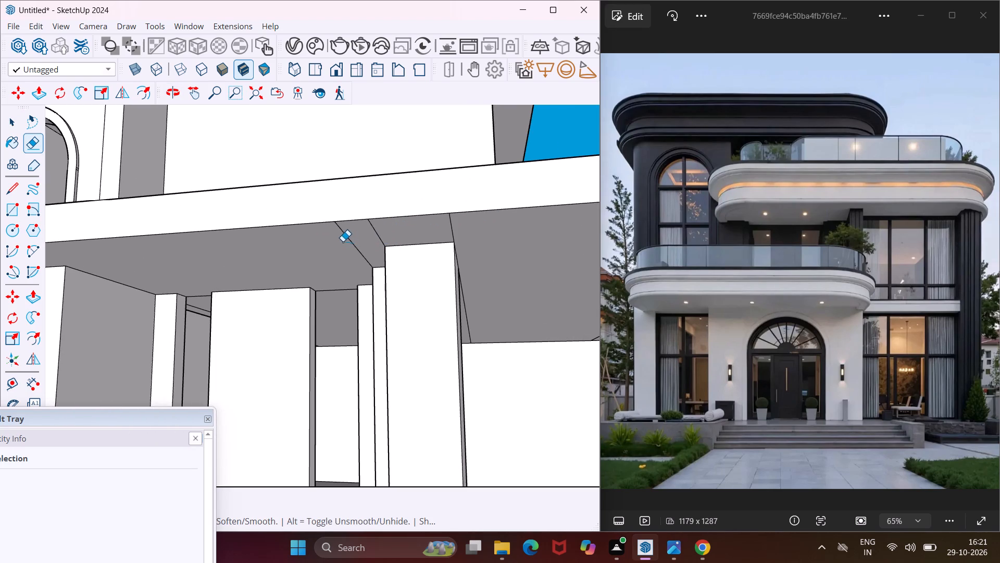
drag(342, 241, 386, 230)
drag(434, 233, 459, 234)
scroll(306, 249, down, 10)
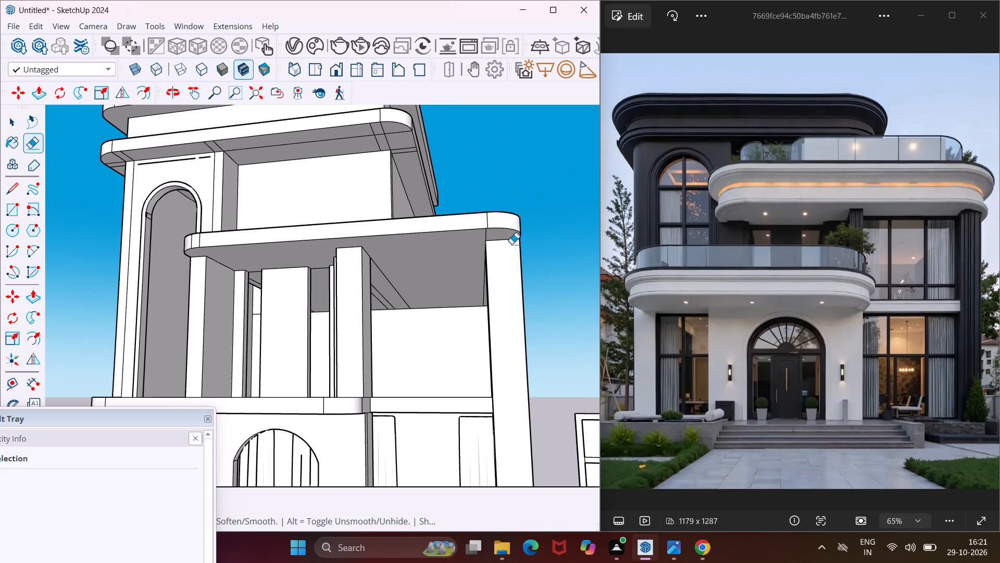
Erase the seam line on the slab's underside at the rounded corner above the outer column.
scroll(490, 237, up, 11)
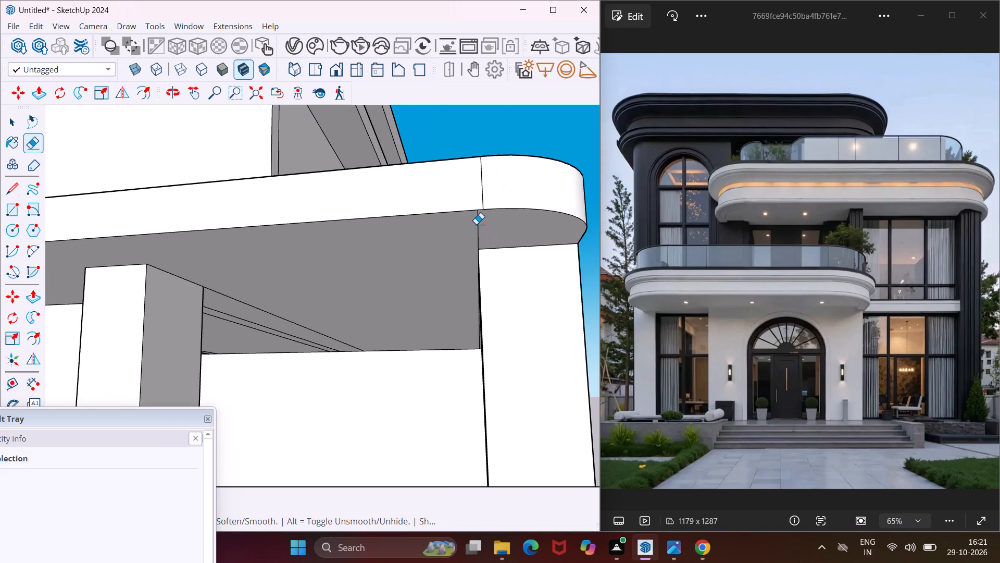
drag(473, 221, 479, 222)
key(Escape)
key(space)
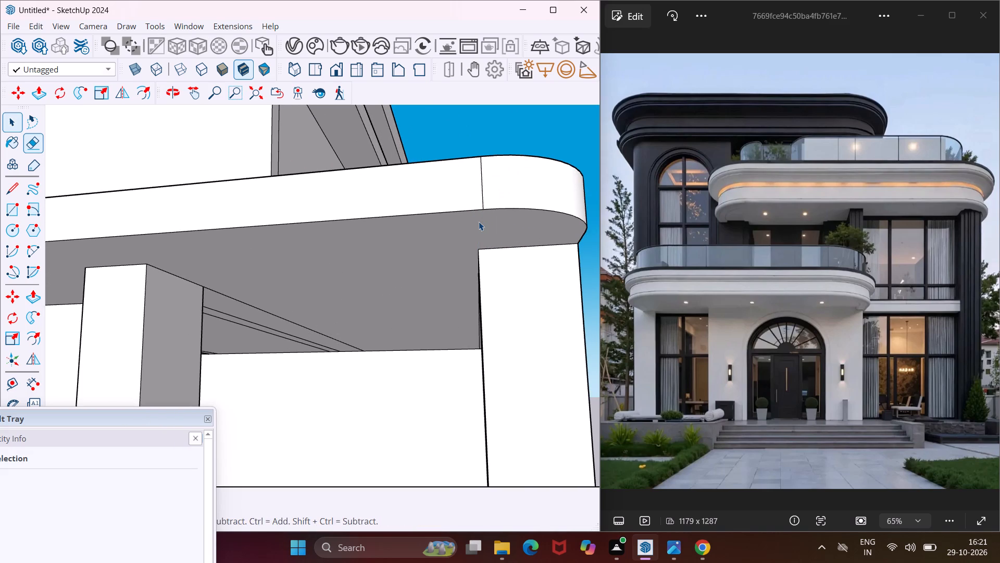
Offset the balcony slab's underside outline outward by a narrow margin, forming a border band around its lower edge.
middle_drag(477, 222, 497, 258)
click(495, 250)
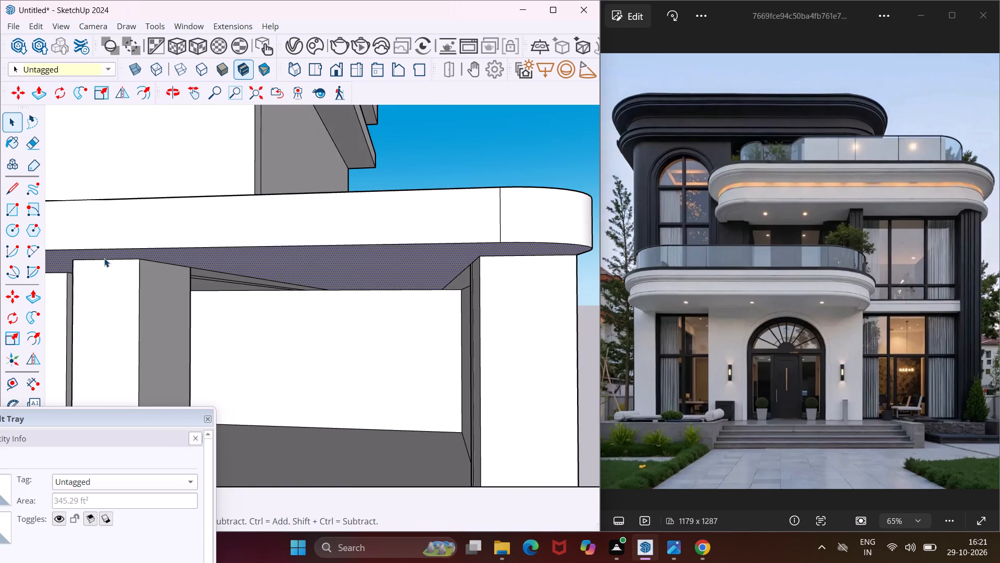
click(29, 337)
scroll(219, 237, up, 2)
click(227, 240)
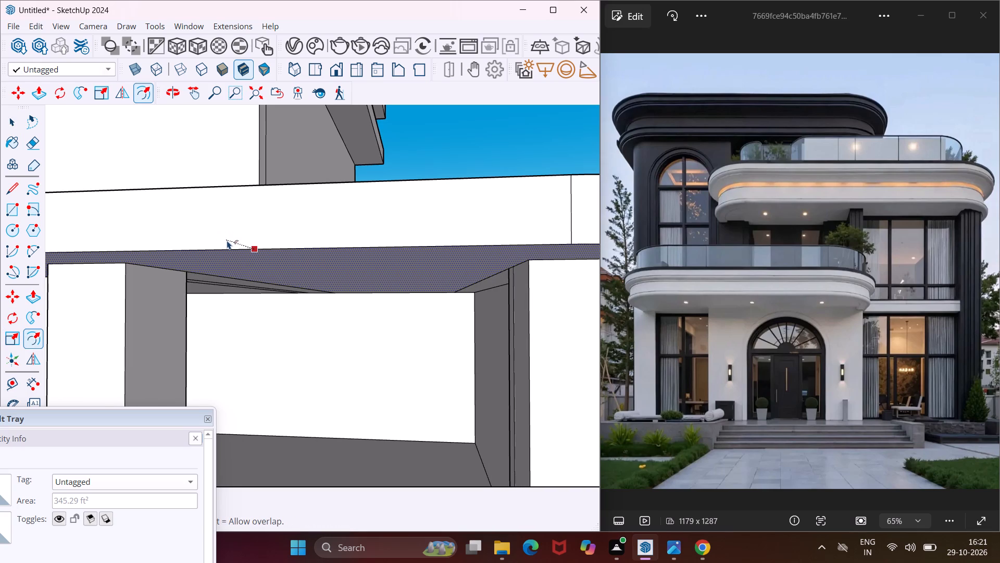
middle_drag(227, 237, 241, 149)
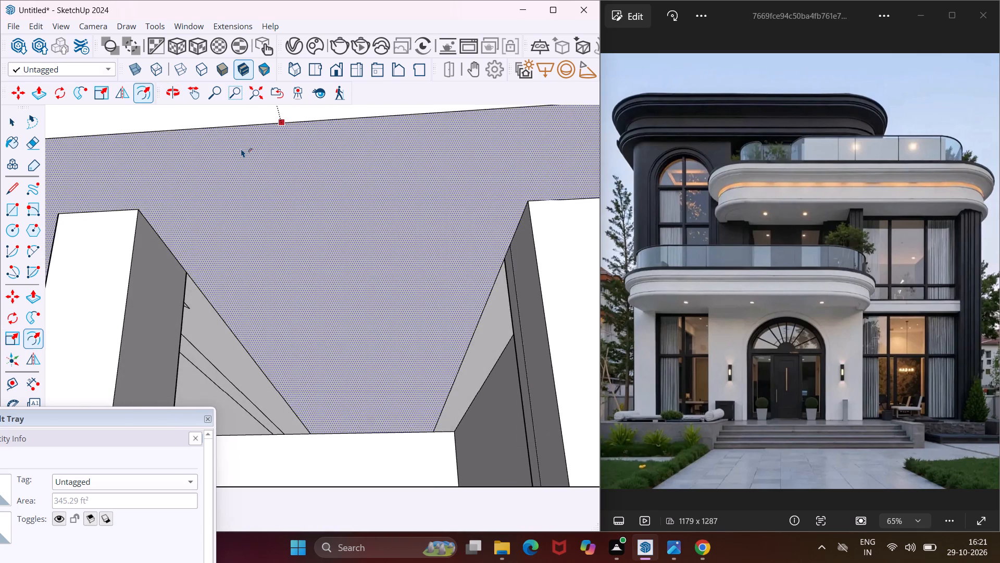
scroll(241, 149, down, 4)
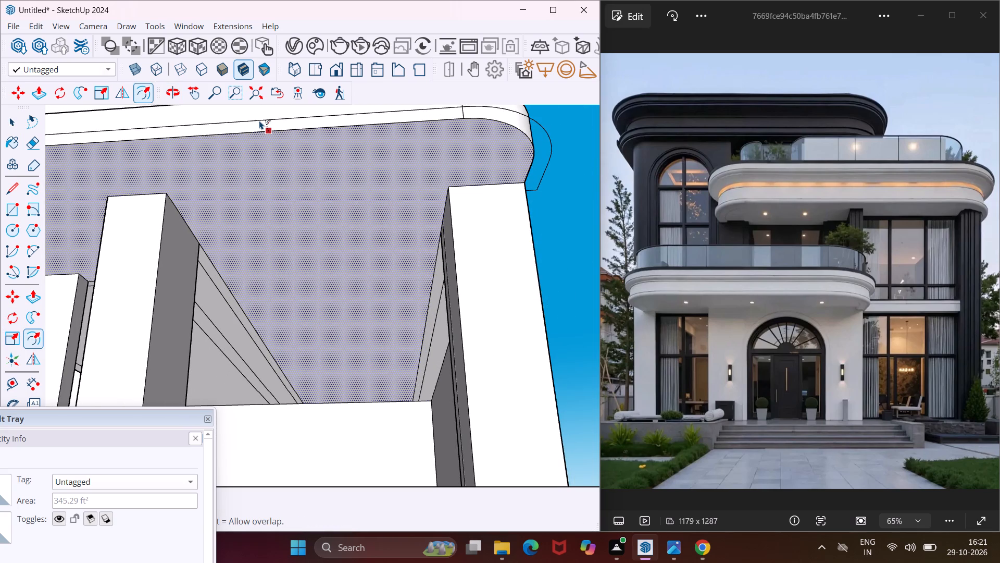
click(259, 120)
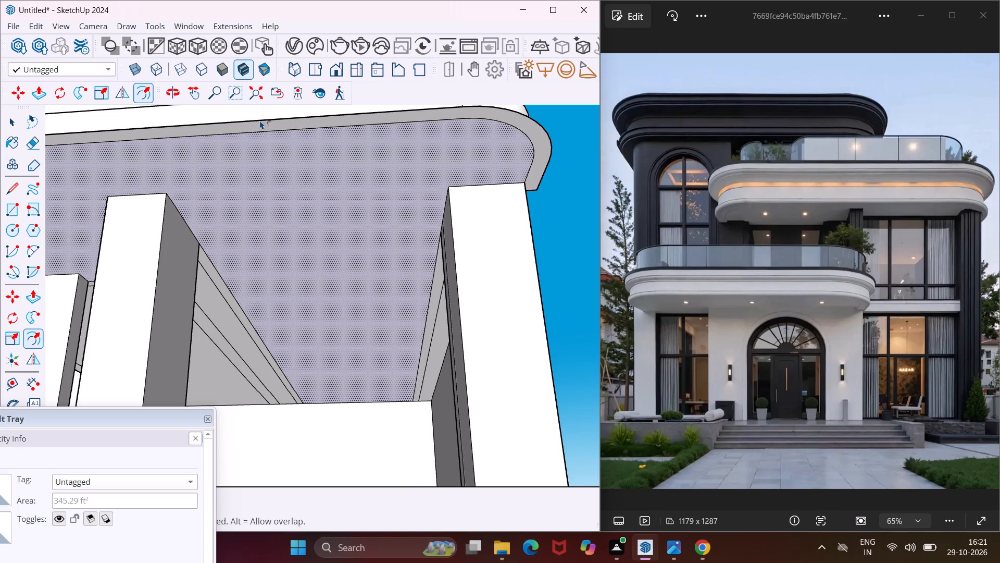
key(Escape)
key(space)
Extrude the narrow offset band along the balcony slab's lower edge into a thin projecting ledge.
middle_drag(260, 121, 446, 388)
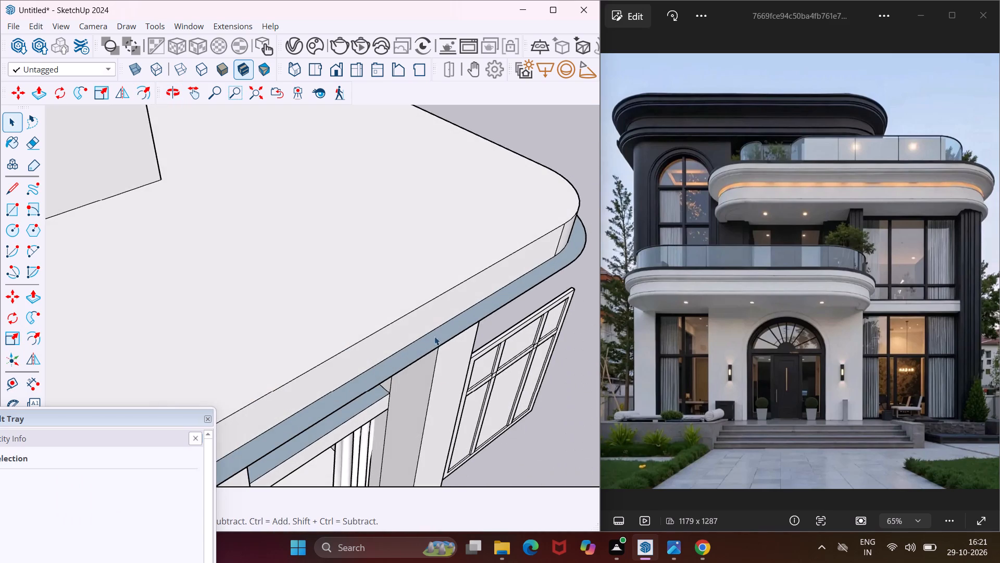
scroll(440, 328, up, 3)
click(446, 331)
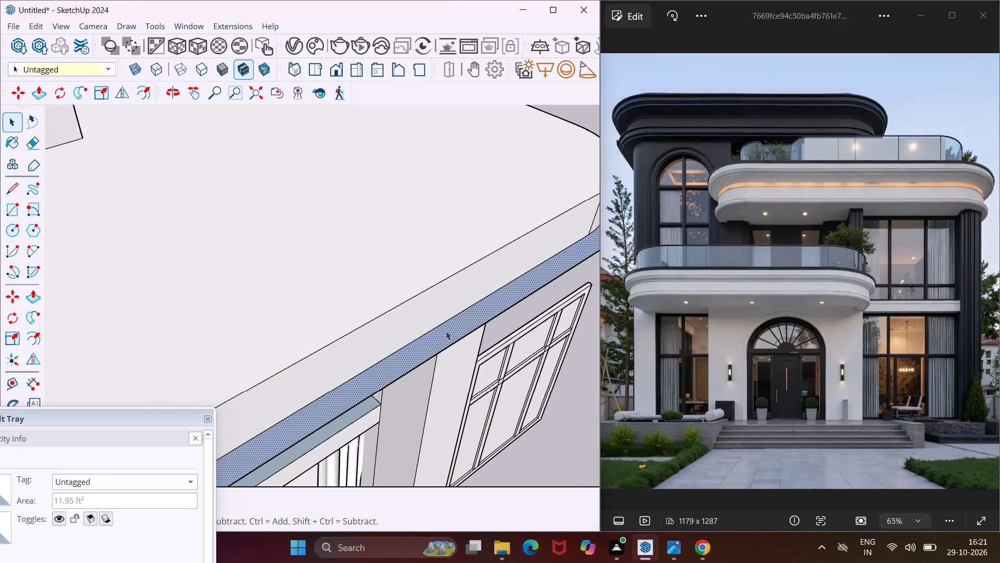
key(p)
click(446, 331)
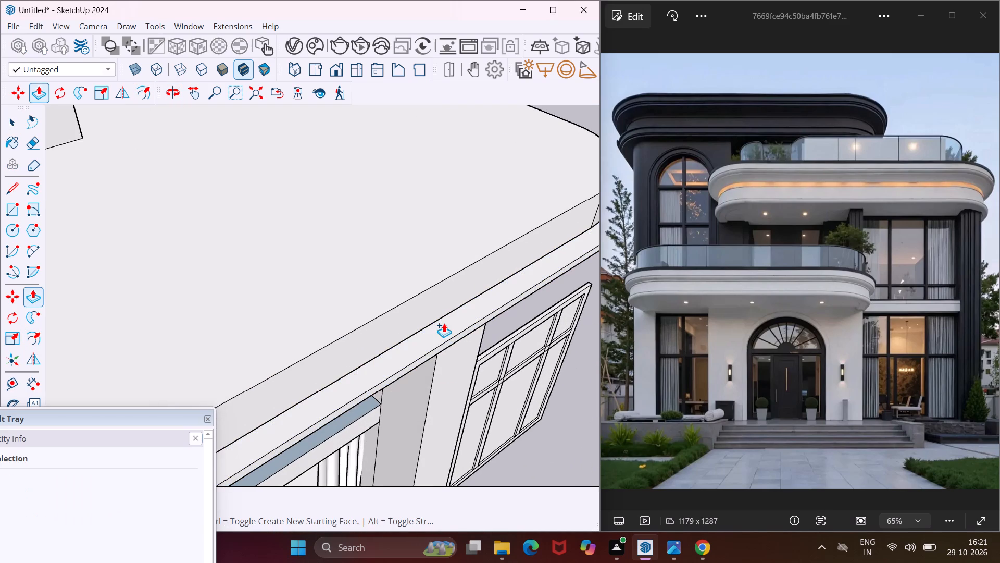
click(444, 323)
Raise the balcony slab's top face slightly with Push/Pull.
click(411, 275)
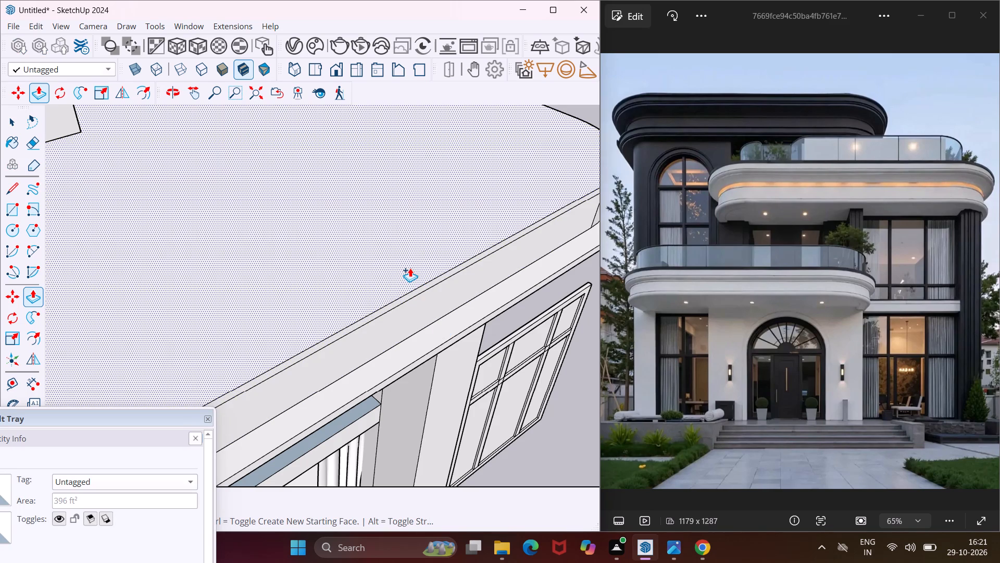
click(409, 263)
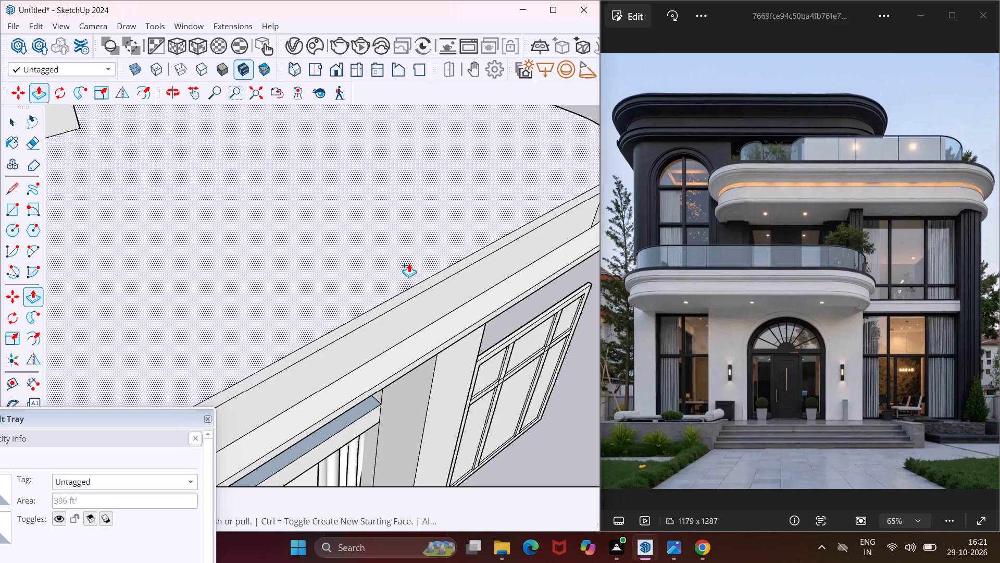
key(Escape)
key(space)
Offset the balcony slab's top face outline outward, past the lower ledge, to form a wider border band.
scroll(409, 263, down, 4)
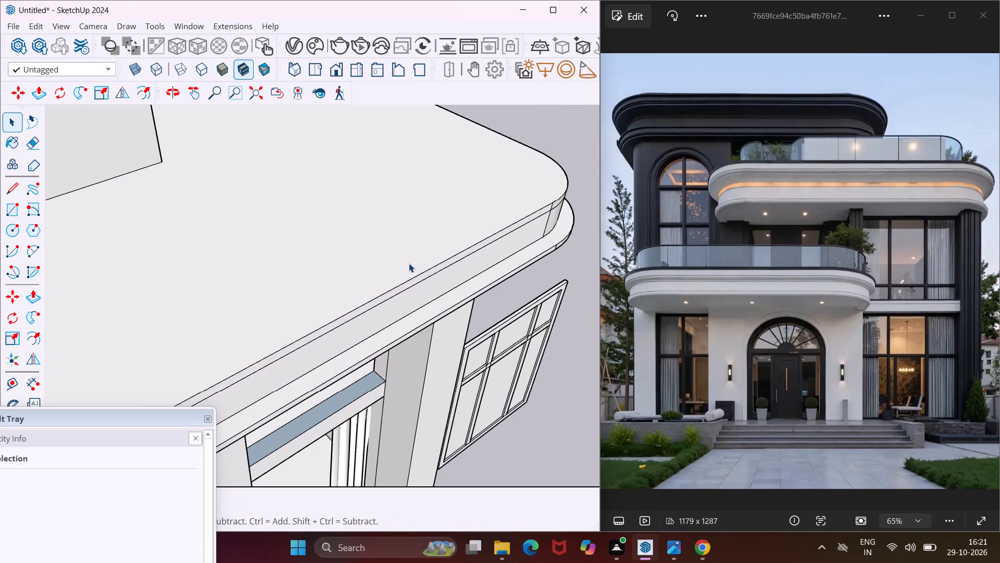
click(409, 263)
scroll(405, 264, down, 3)
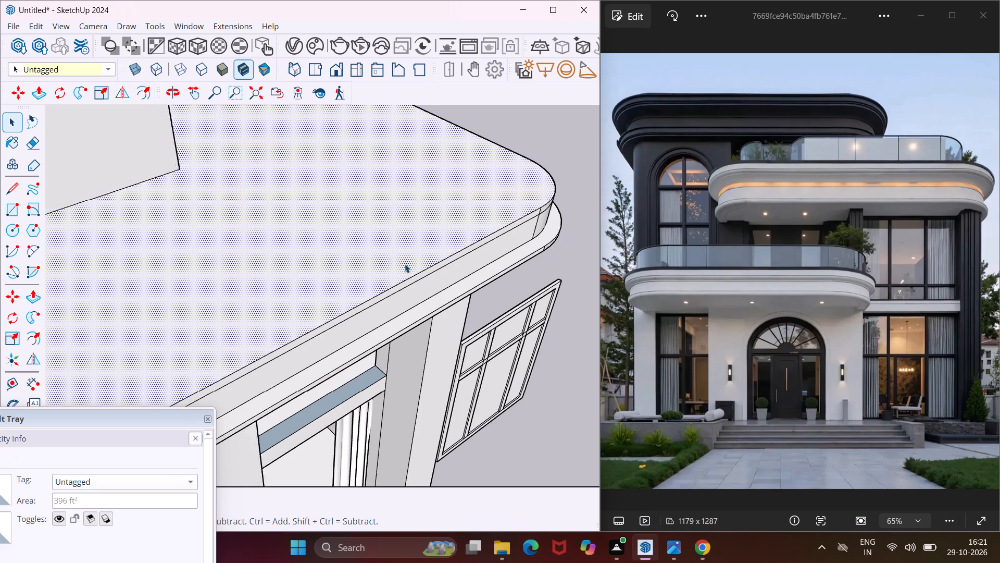
scroll(405, 264, down, 4)
middle_drag(404, 263, 458, 222)
scroll(449, 206, down, 3)
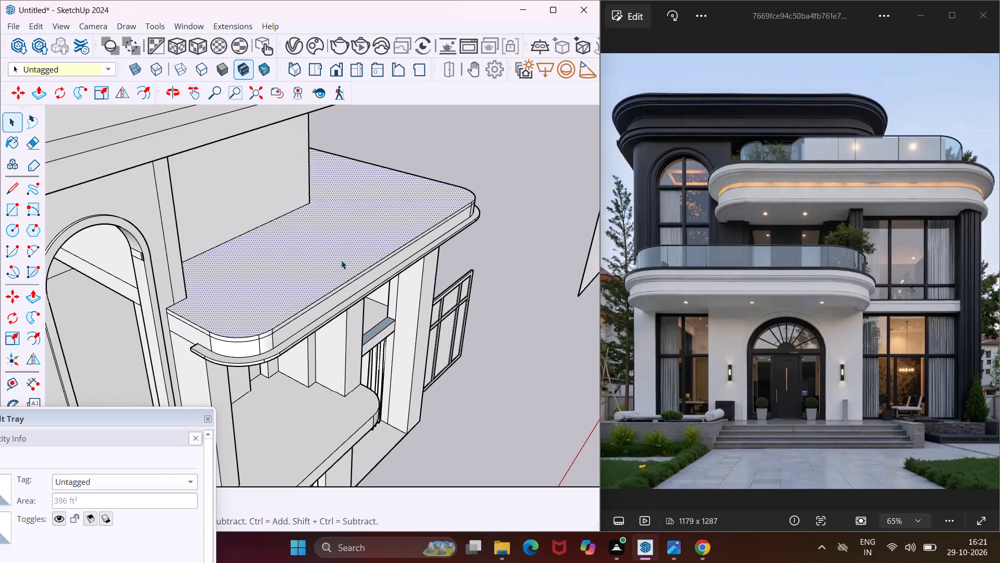
scroll(313, 278, down, 4)
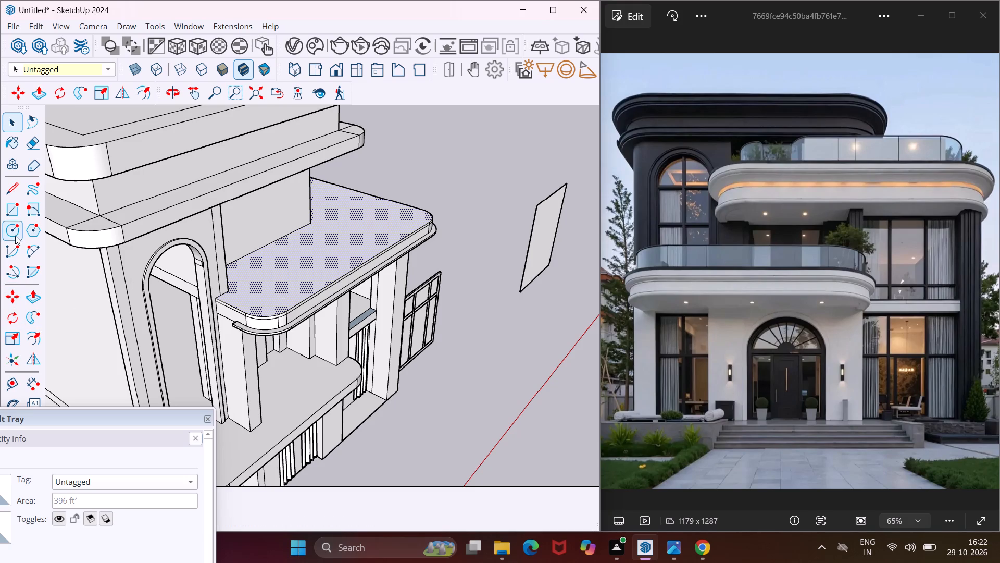
click(32, 341)
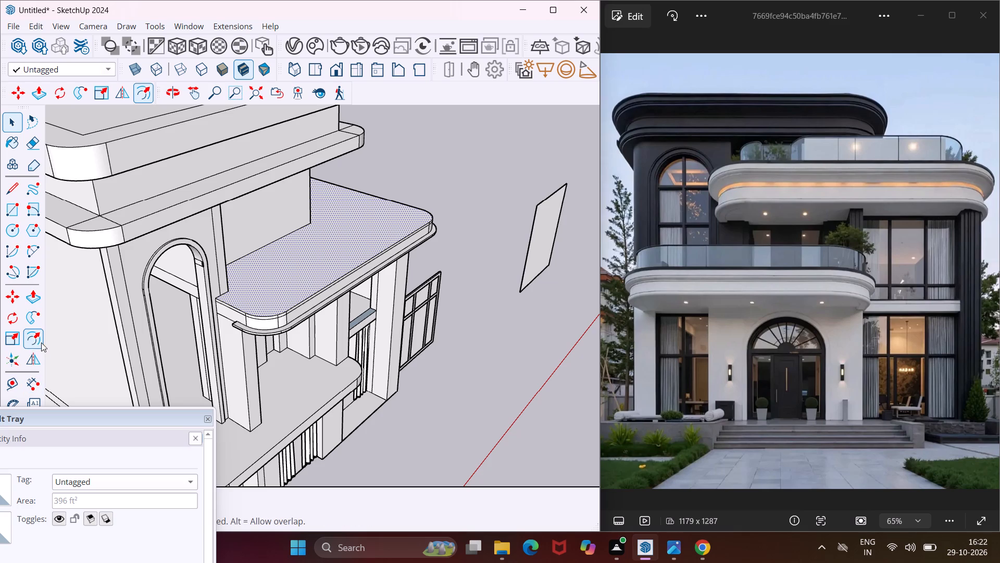
scroll(292, 299, up, 7)
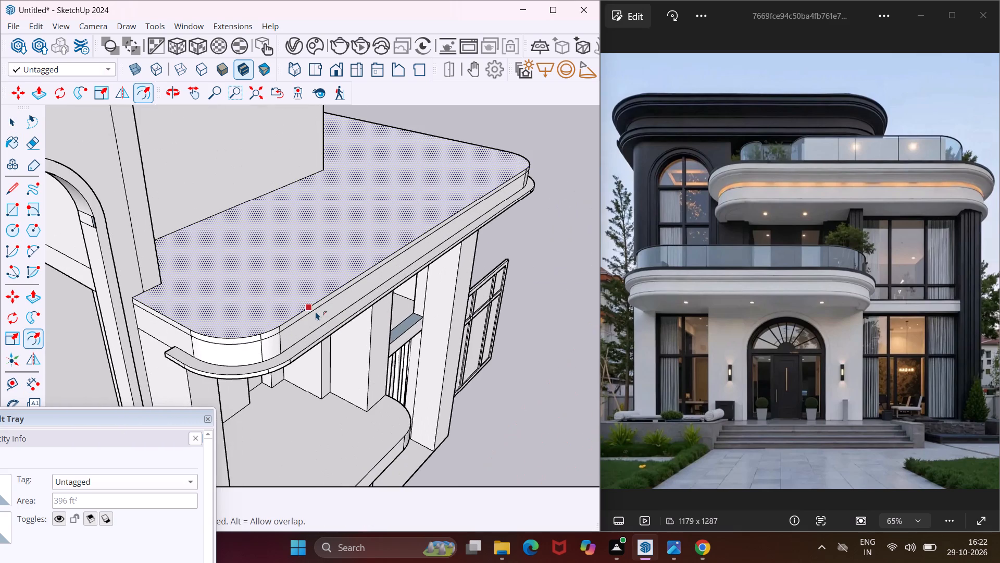
click(312, 307)
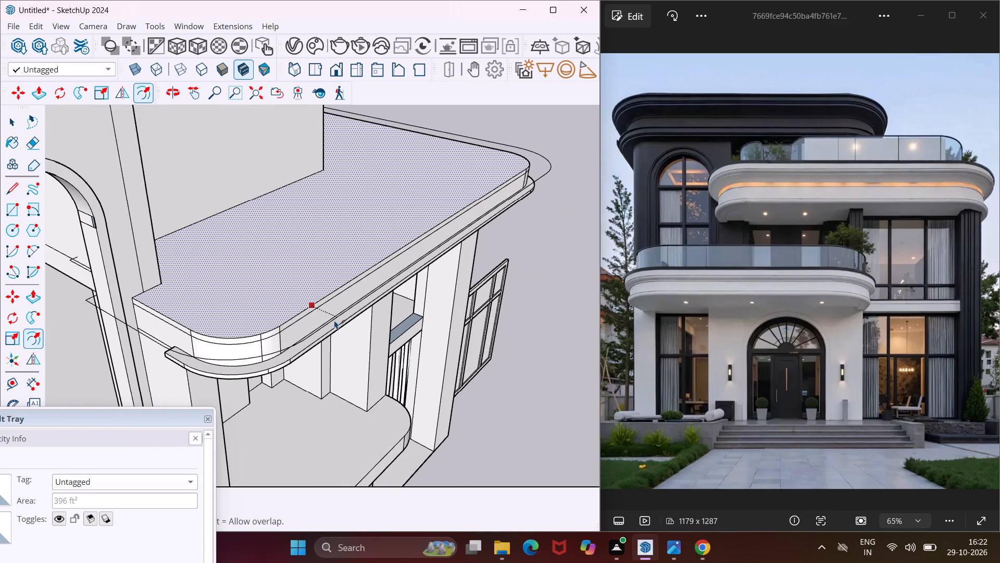
click(334, 320)
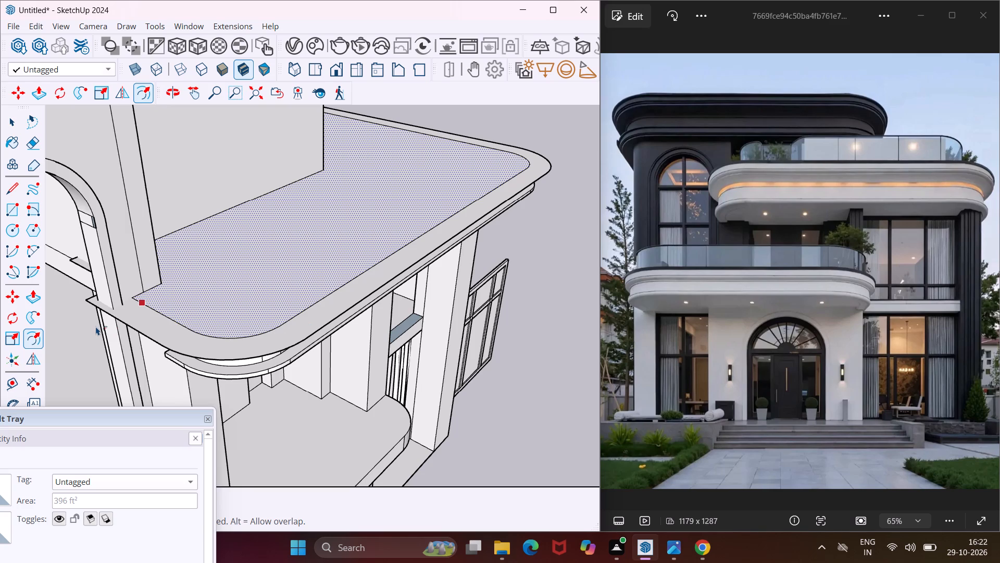
key(Escape)
key(space)
Draw a line across the top border band from the slab's inner corner to its outer edge beside the arched opening.
click(16, 194)
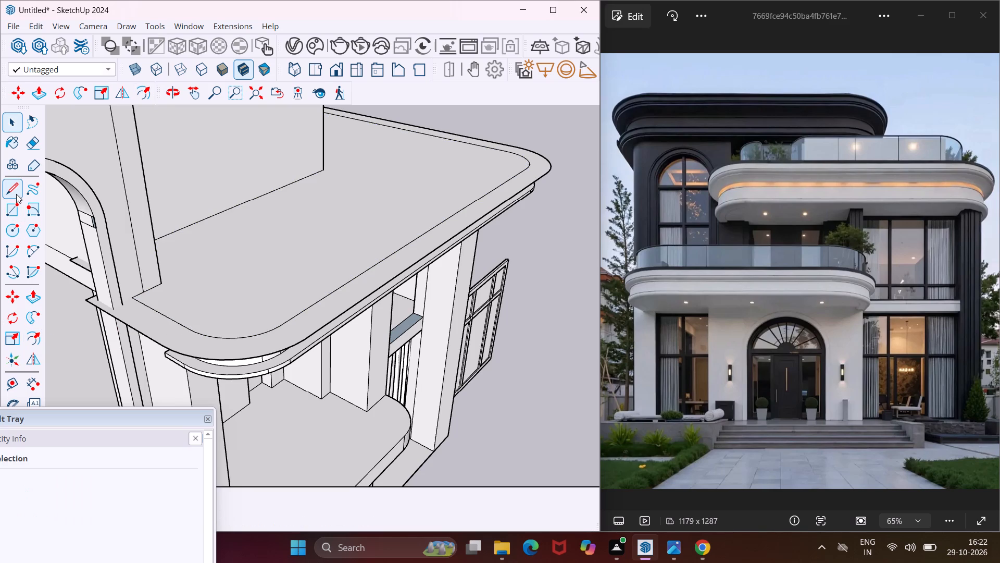
scroll(122, 294, up, 4)
click(137, 300)
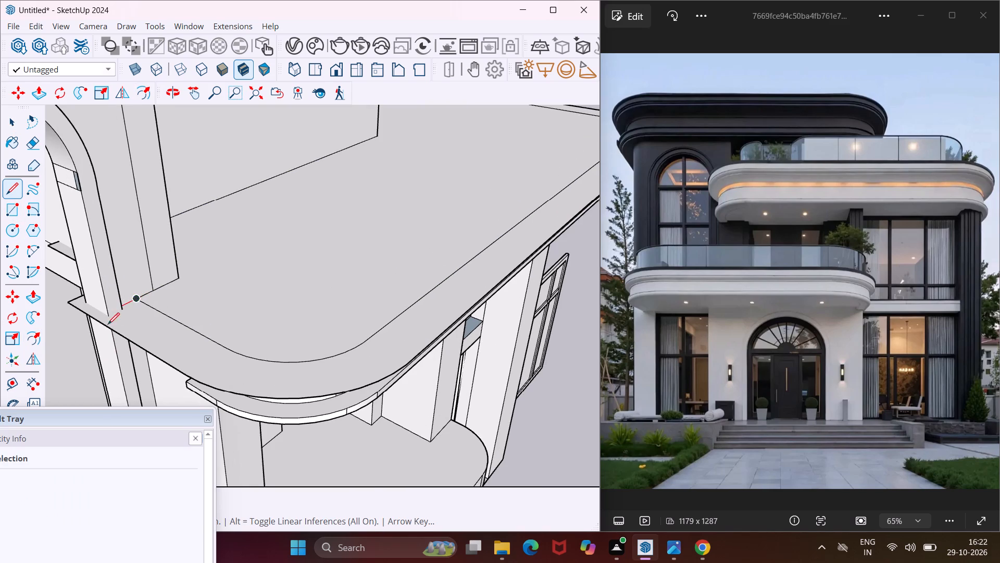
click(98, 322)
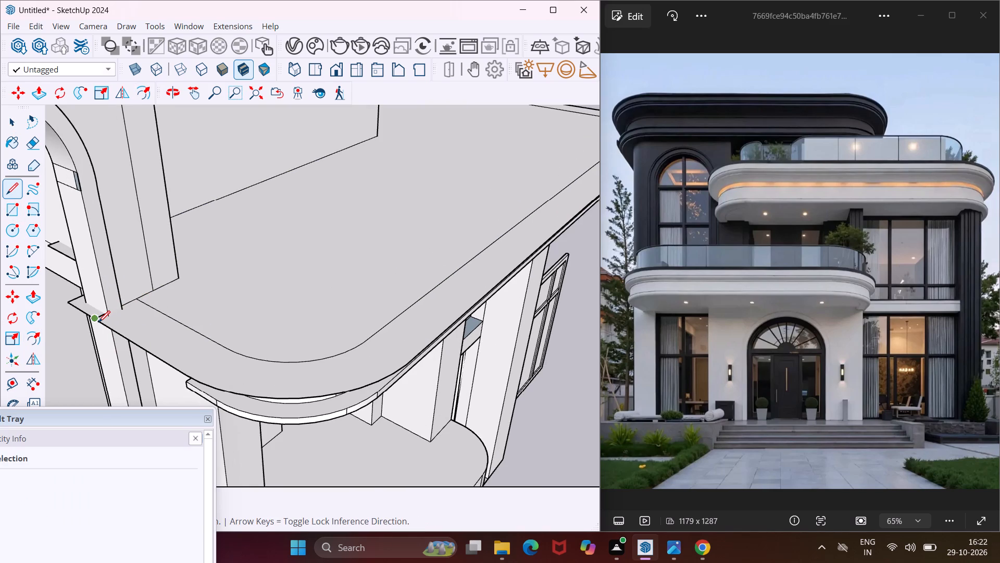
key(Escape)
key(space)
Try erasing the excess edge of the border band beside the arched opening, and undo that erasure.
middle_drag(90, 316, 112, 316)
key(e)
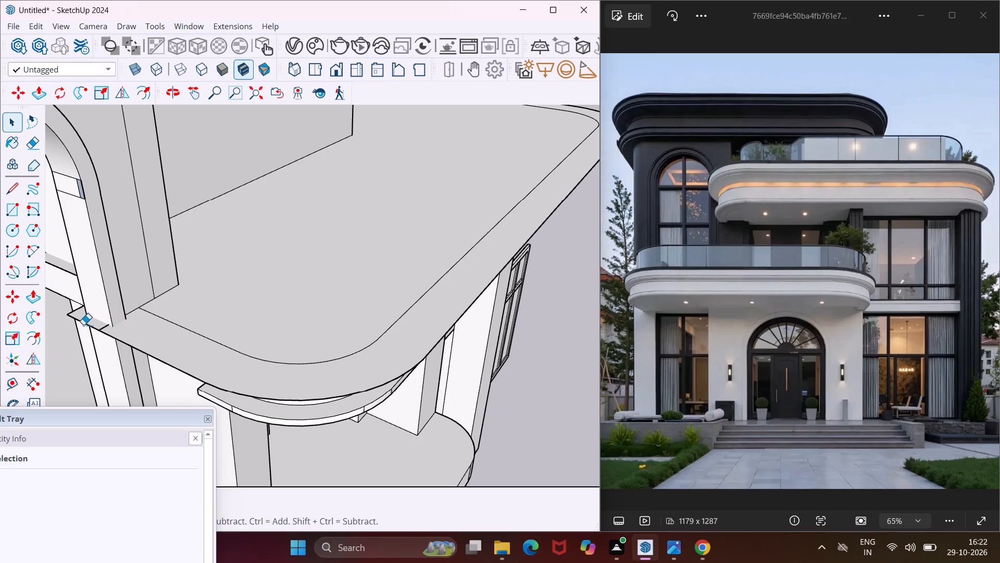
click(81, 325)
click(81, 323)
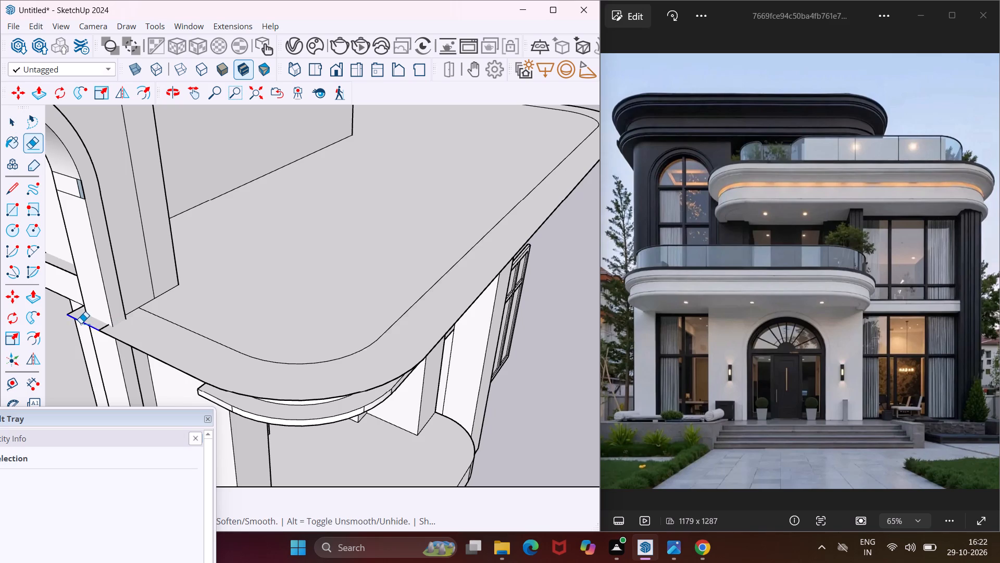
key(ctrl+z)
Draw a line across the top border band at the slab's rear end, where it meets the upper-floor wall.
middle_drag(290, 286, 115, 329)
scroll(114, 325, down, 11)
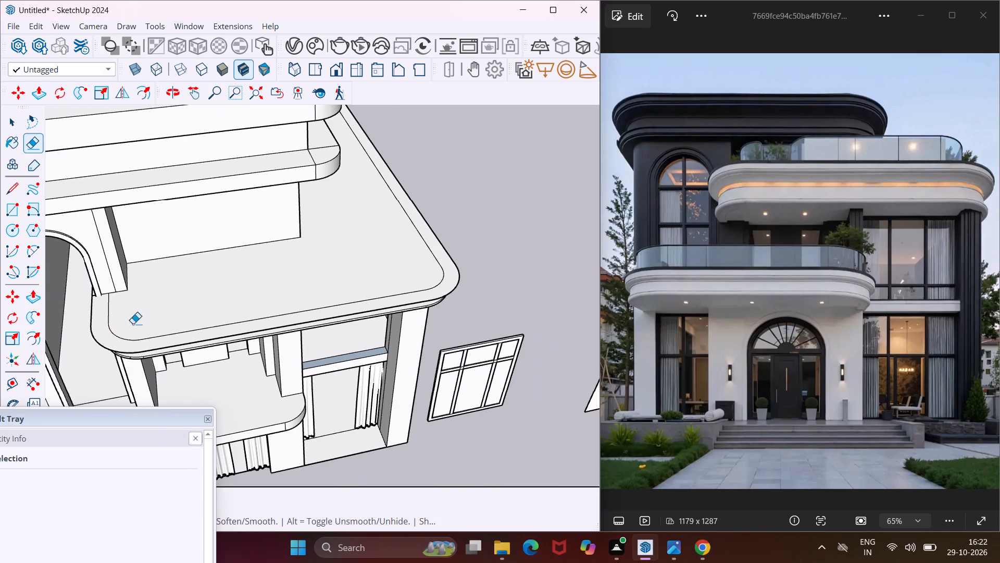
key(Escape)
key(space)
middle_drag(389, 231, 65, 337)
scroll(147, 288, down, 6)
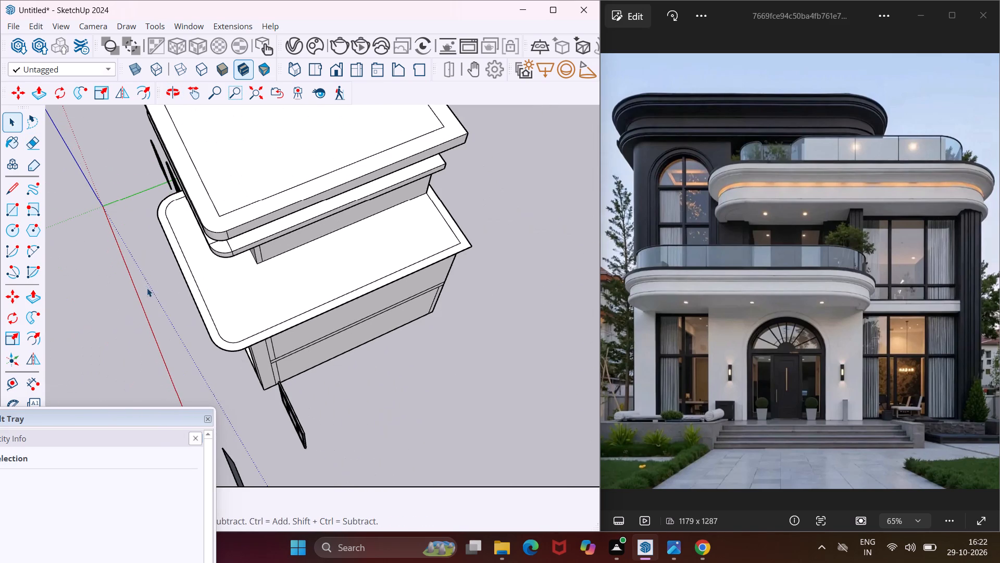
click(15, 196)
scroll(446, 227, up, 8)
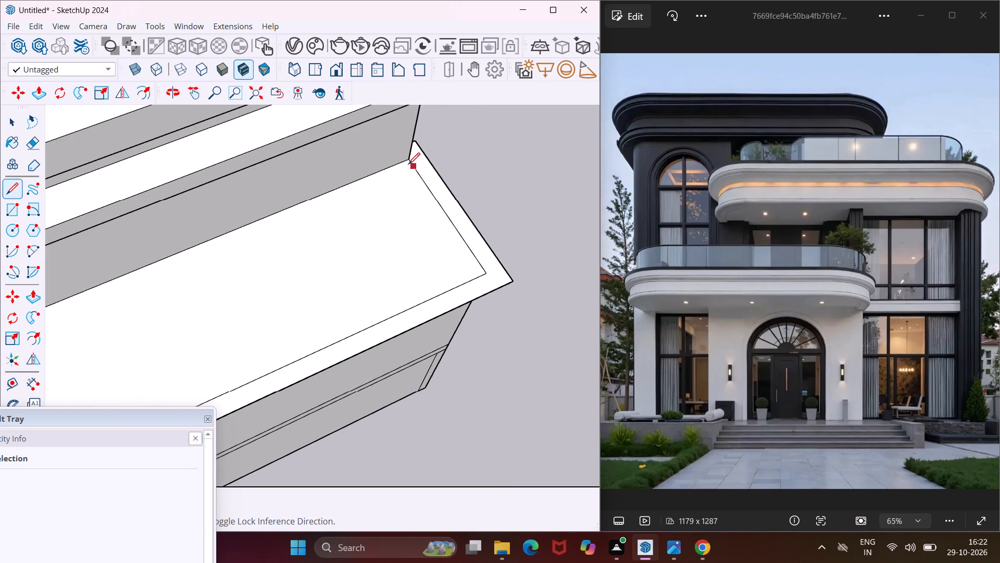
click(407, 163)
click(422, 154)
key(Escape)
key(space)
Erase the edges of the excess border strip projecting past the dividing line into the arched opening.
middle_drag(415, 181, 562, 126)
scroll(543, 122, down, 12)
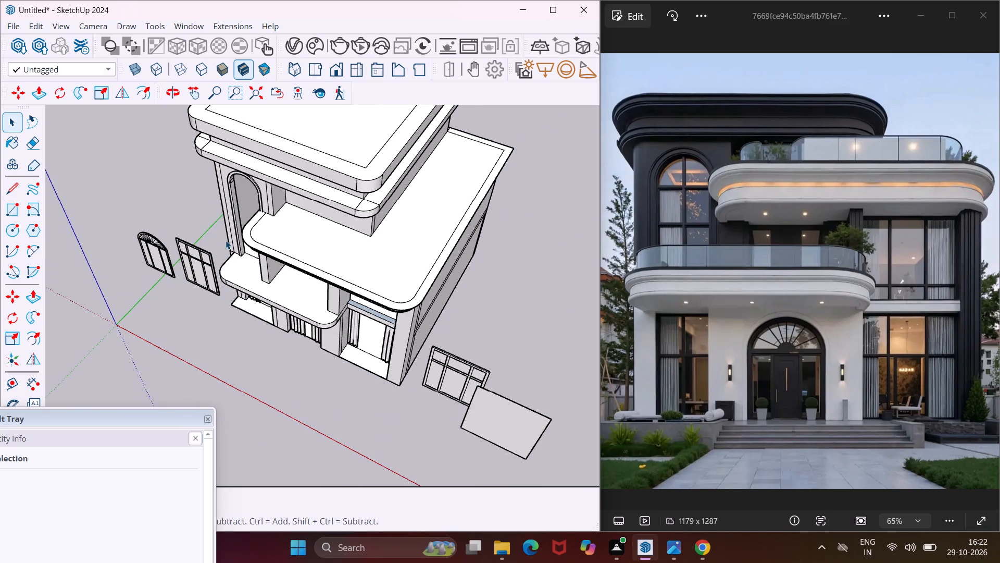
middle_drag(229, 223, 472, 180)
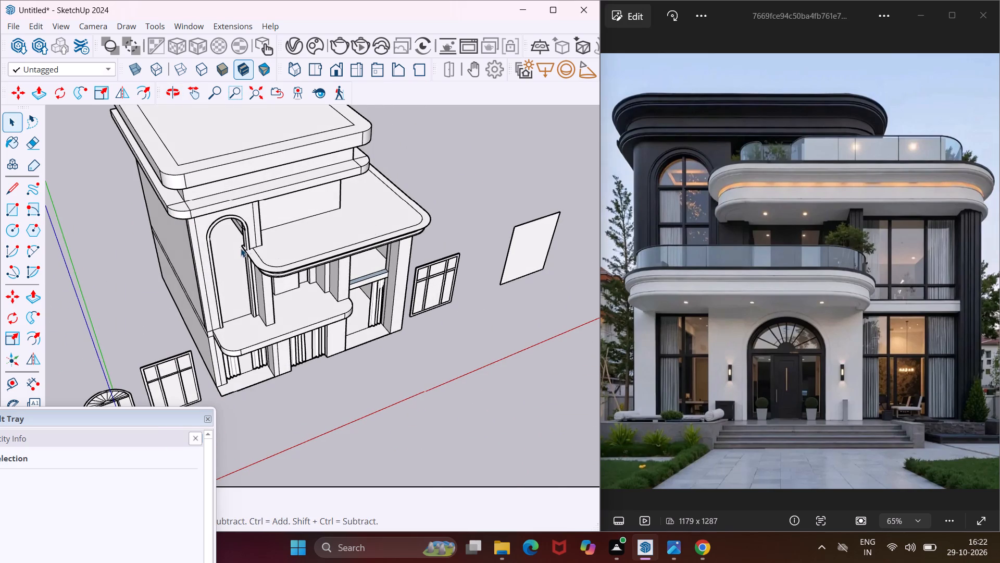
scroll(240, 248, up, 15)
scroll(238, 246, down, 4)
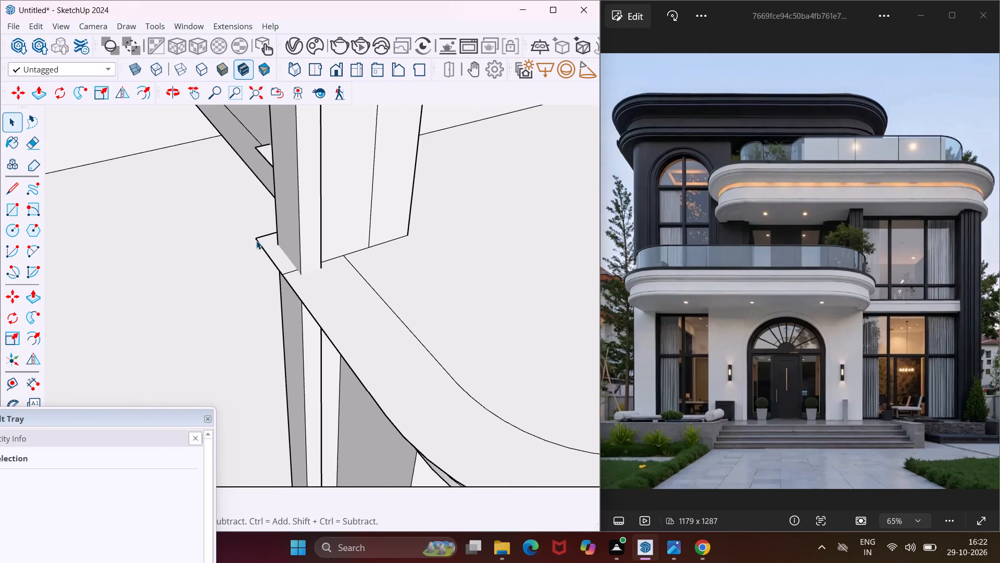
key(e)
click(264, 250)
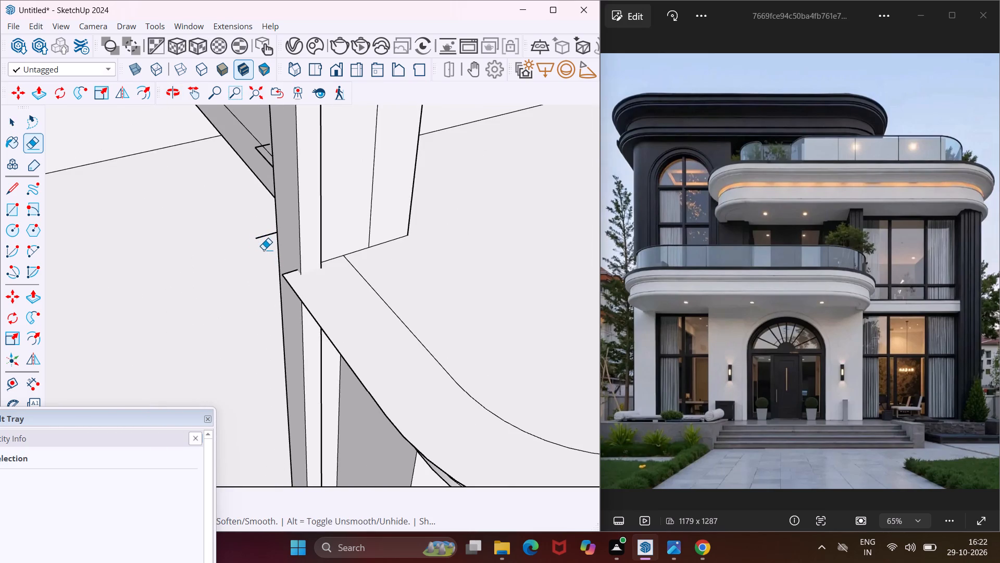
click(261, 238)
Erase the stray offset edges left behind the jamb inside the arched opening.
scroll(252, 162, up, 3)
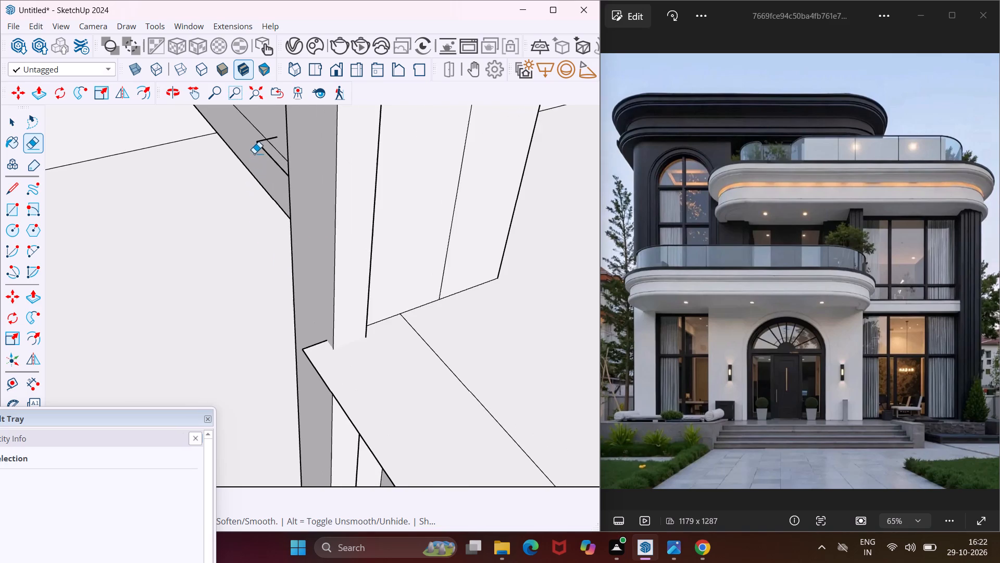
click(266, 153)
scroll(222, 178, down, 4)
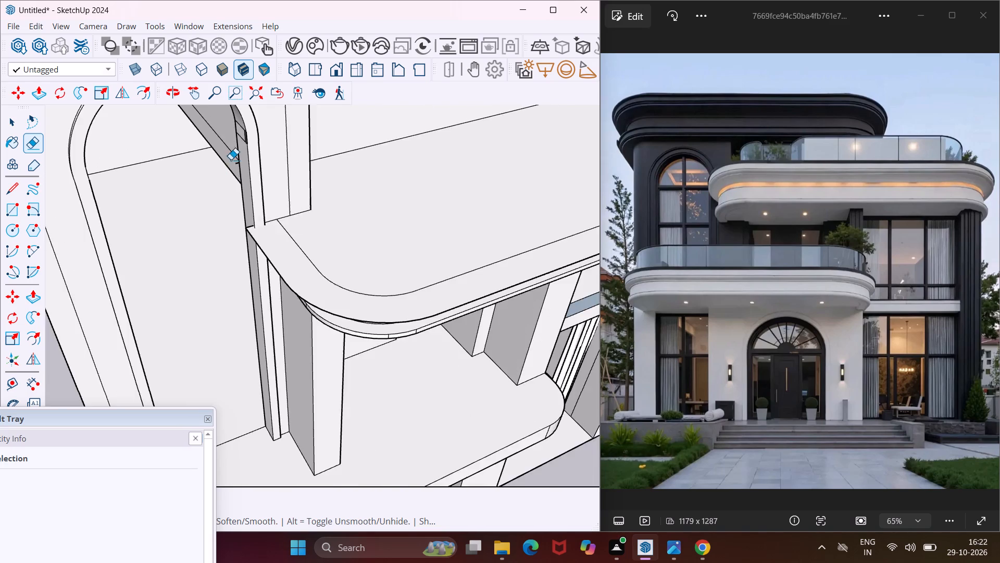
scroll(237, 148, up, 17)
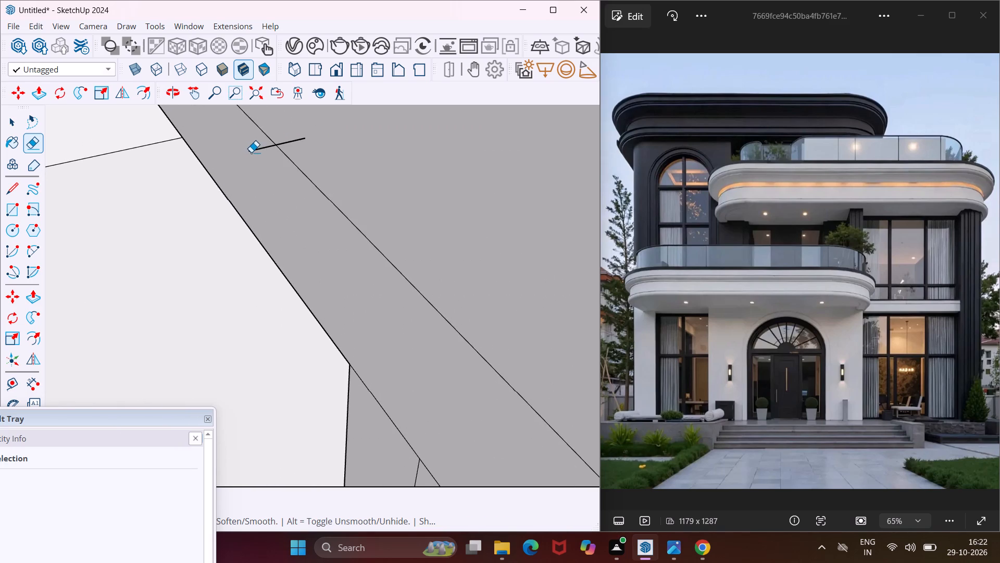
click(253, 150)
scroll(228, 163, down, 19)
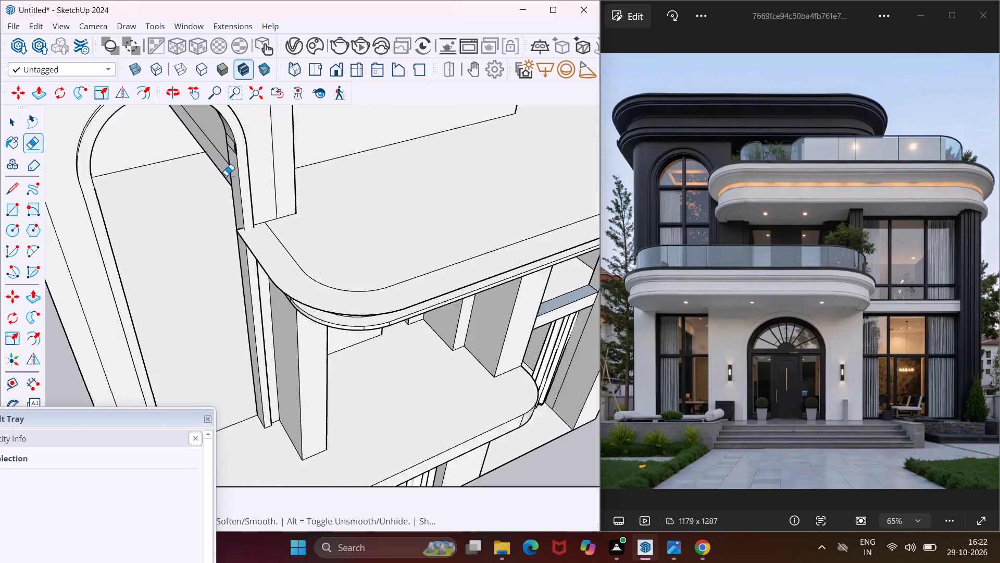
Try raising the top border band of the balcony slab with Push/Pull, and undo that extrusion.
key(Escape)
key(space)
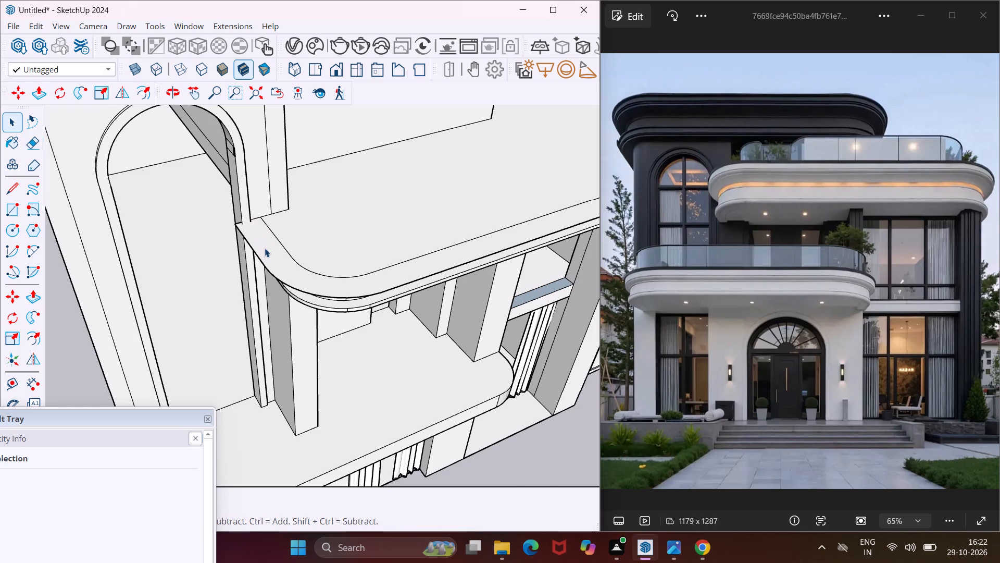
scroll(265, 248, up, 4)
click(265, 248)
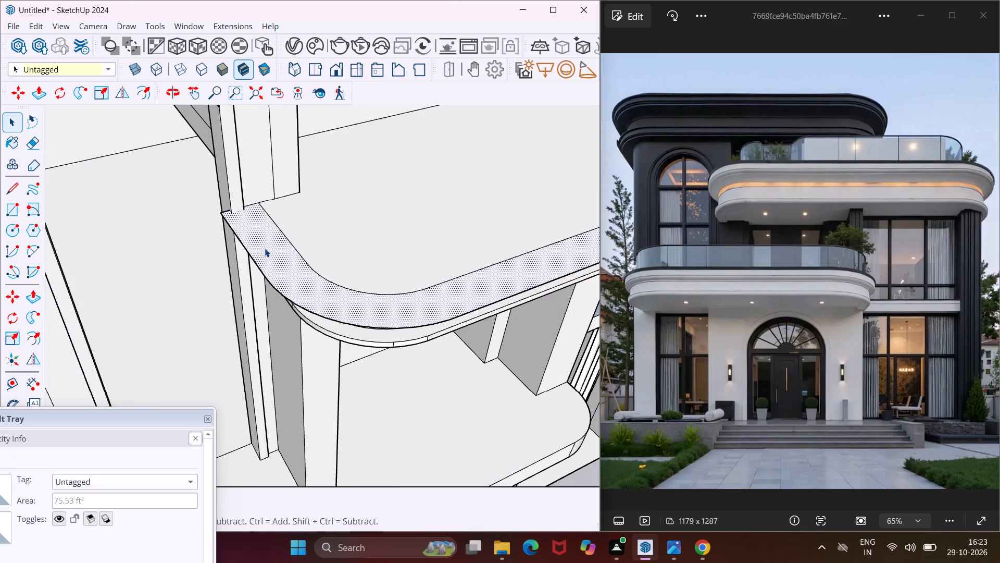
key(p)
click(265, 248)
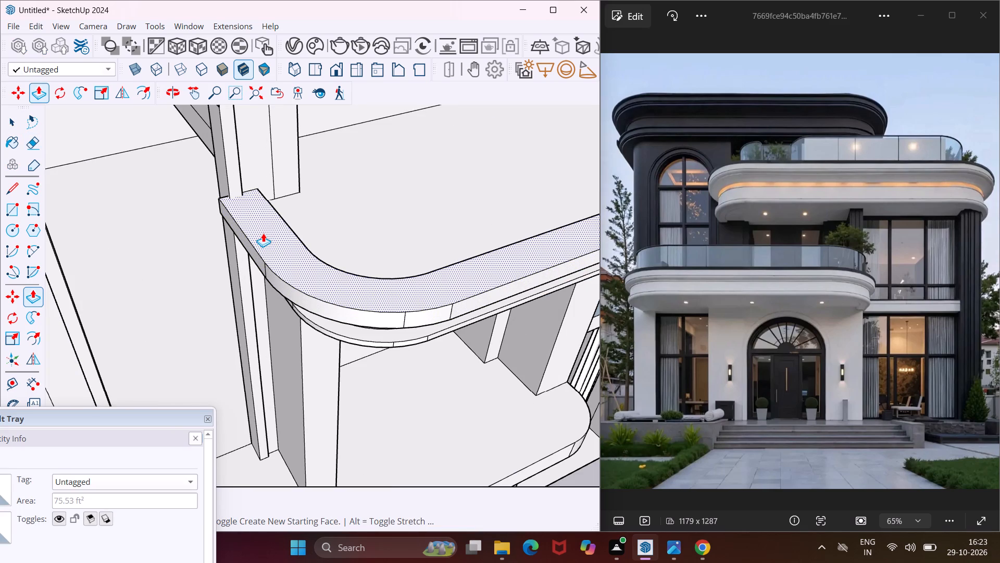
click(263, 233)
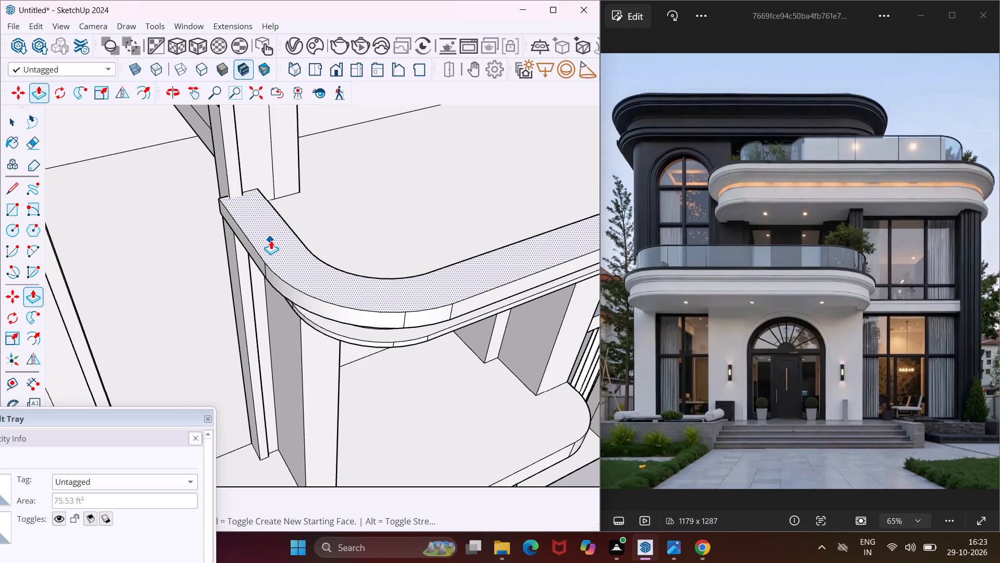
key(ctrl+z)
Pull the balcony slab's top border band upward by a small thickness to form a raised curb.
click(274, 249)
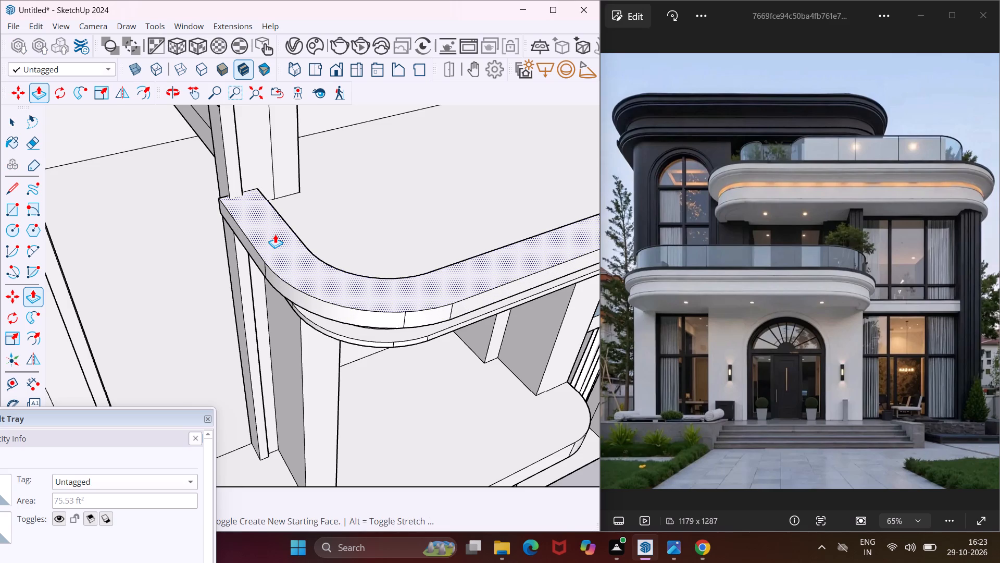
click(275, 234)
key(Escape)
key(space)
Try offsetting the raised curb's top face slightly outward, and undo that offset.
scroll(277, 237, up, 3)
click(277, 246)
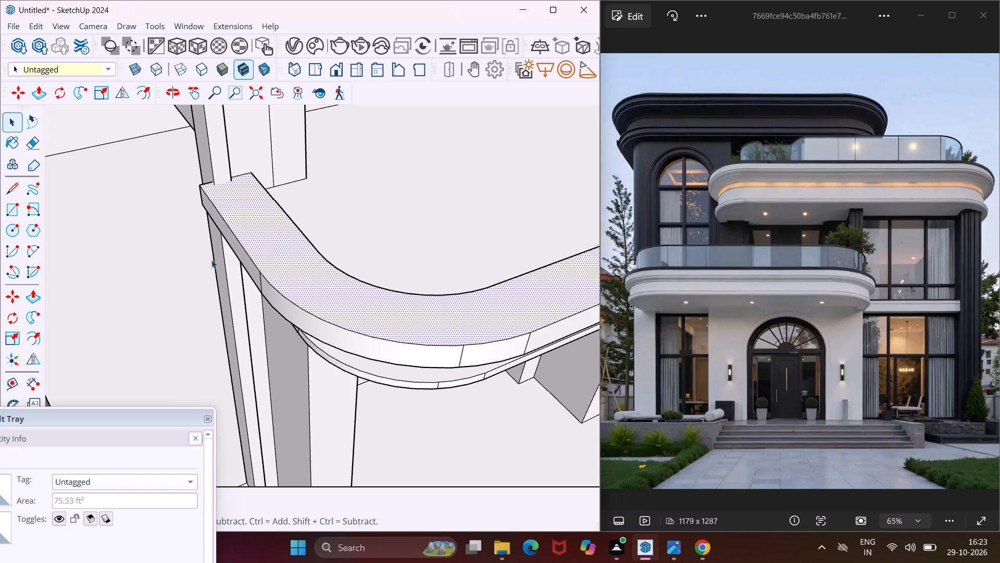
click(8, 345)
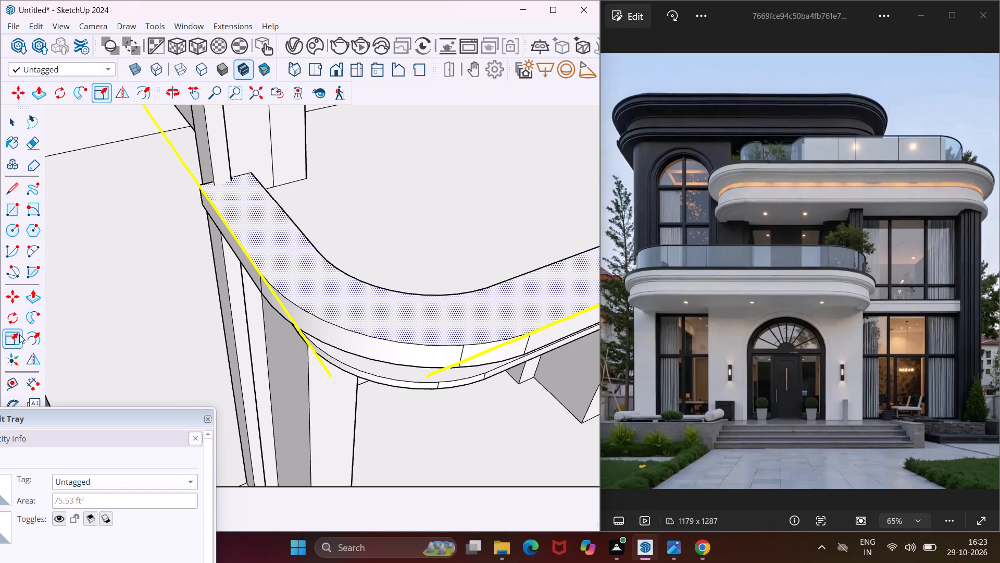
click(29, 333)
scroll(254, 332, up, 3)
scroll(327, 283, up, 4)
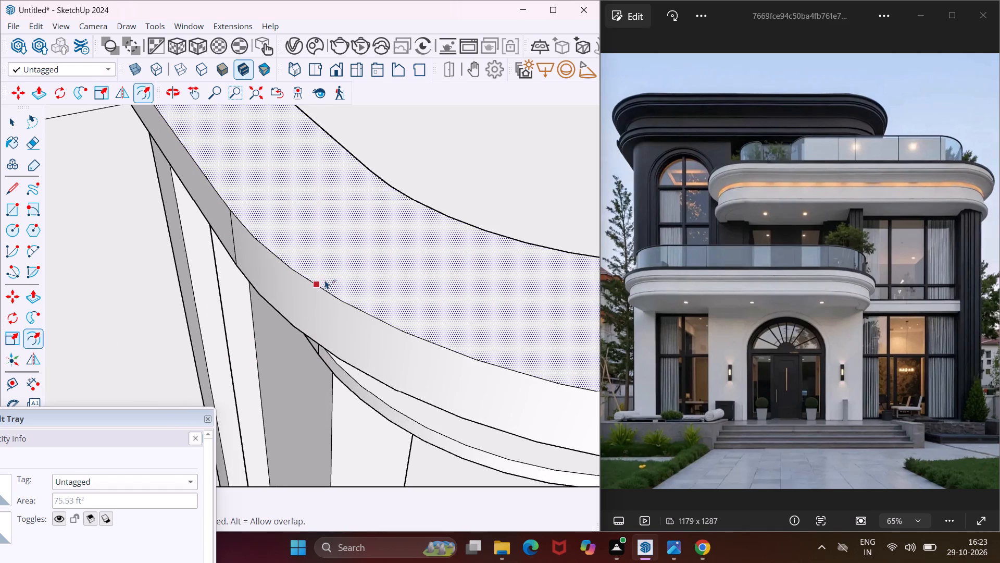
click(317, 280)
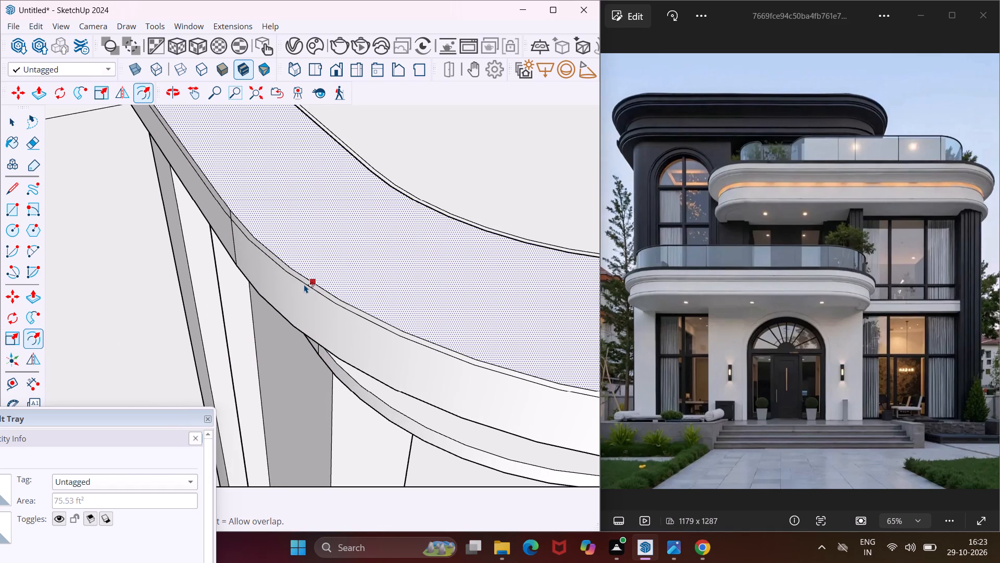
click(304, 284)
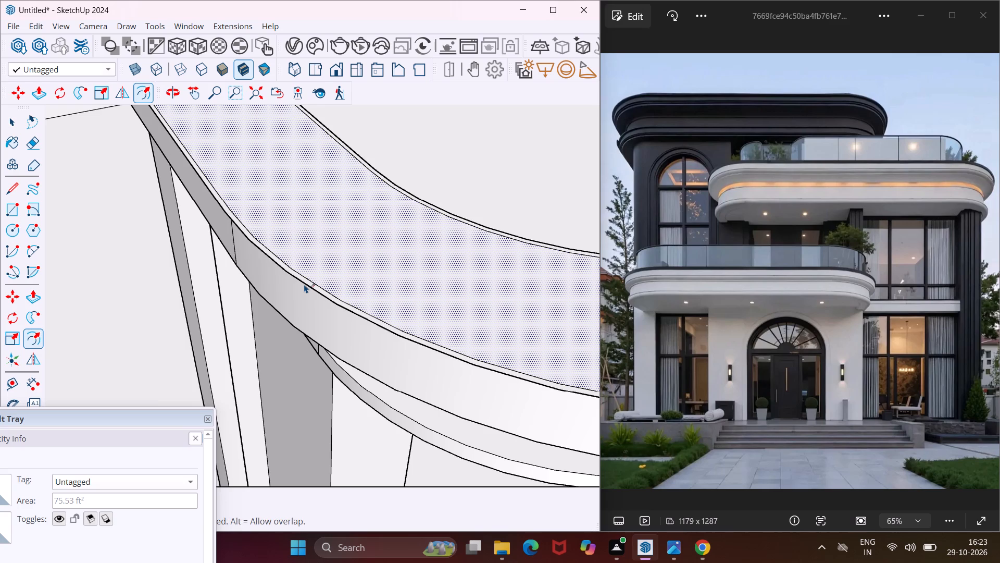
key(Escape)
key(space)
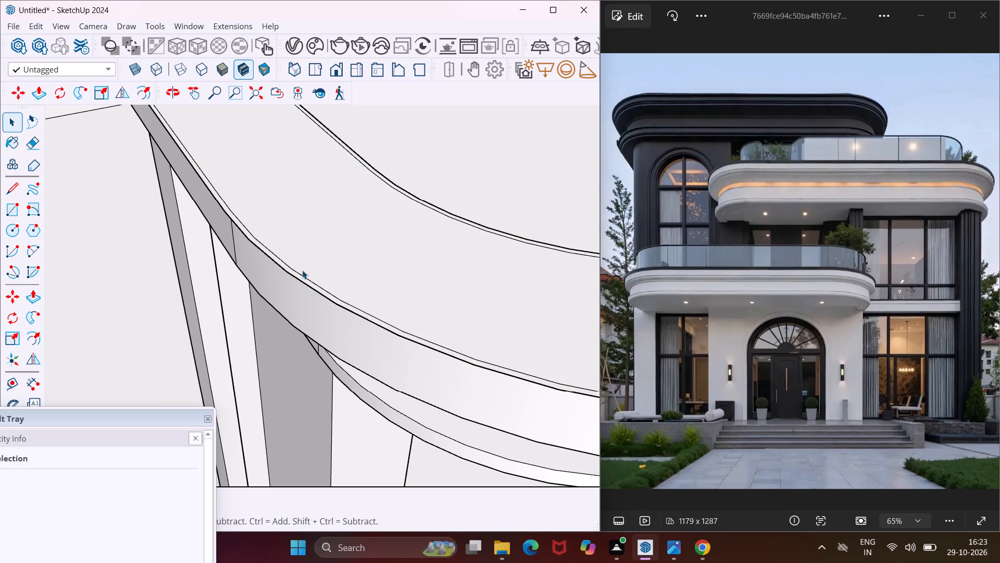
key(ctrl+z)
Offset the raised curb's top face outline slightly outward to create a thin overhanging strip around it.
click(316, 274)
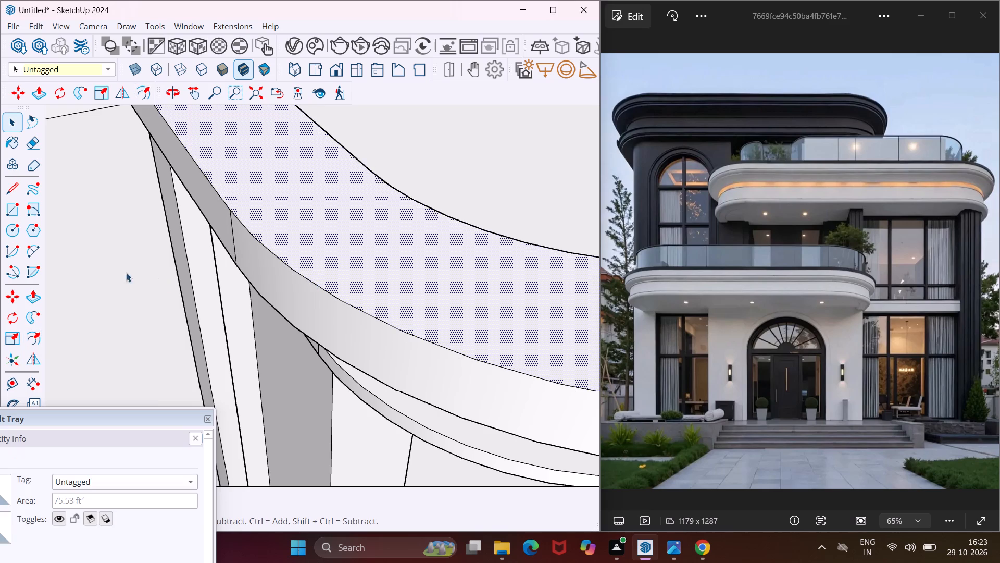
click(39, 329)
scroll(284, 256, up, 1)
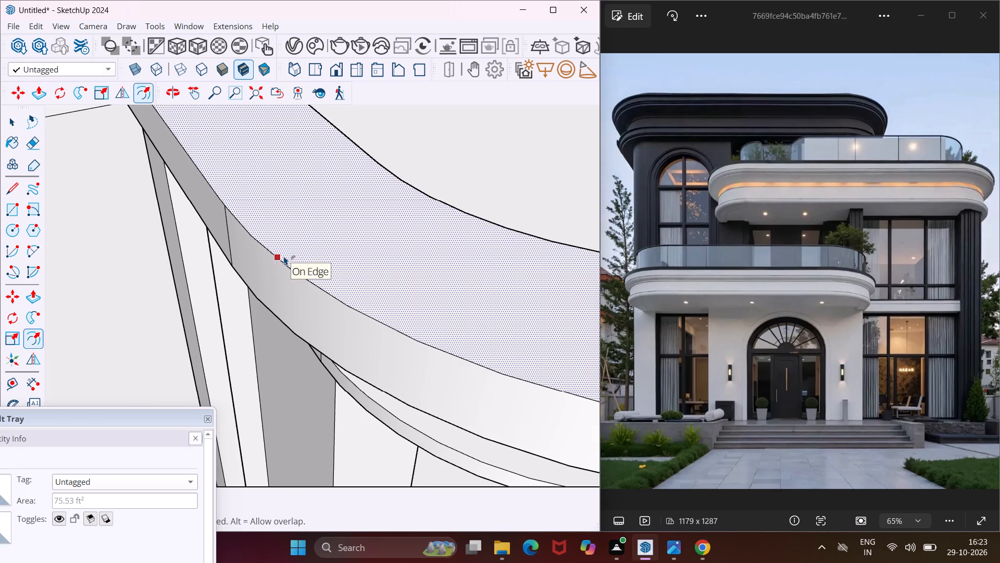
click(284, 256)
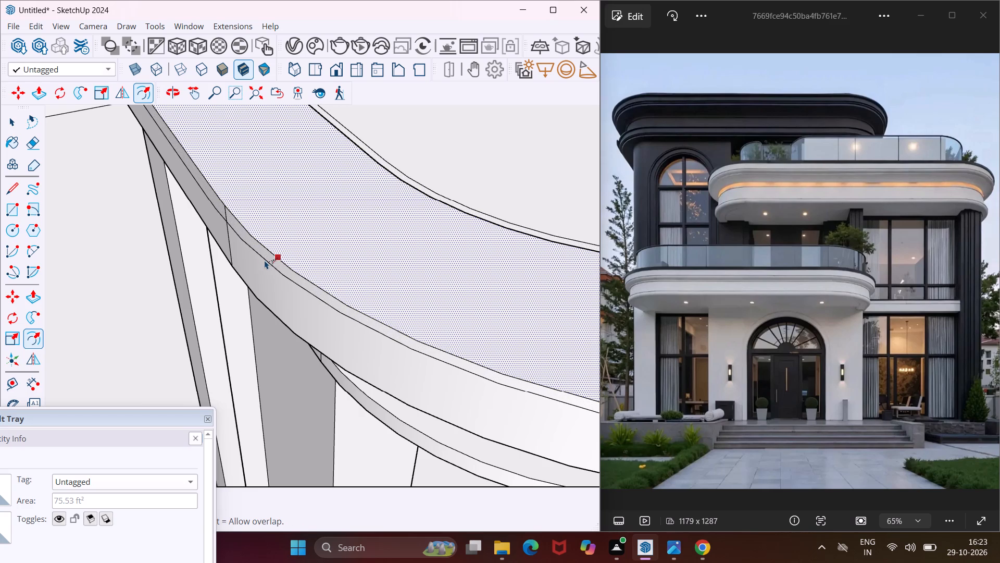
click(262, 260)
key(Escape)
key(space)
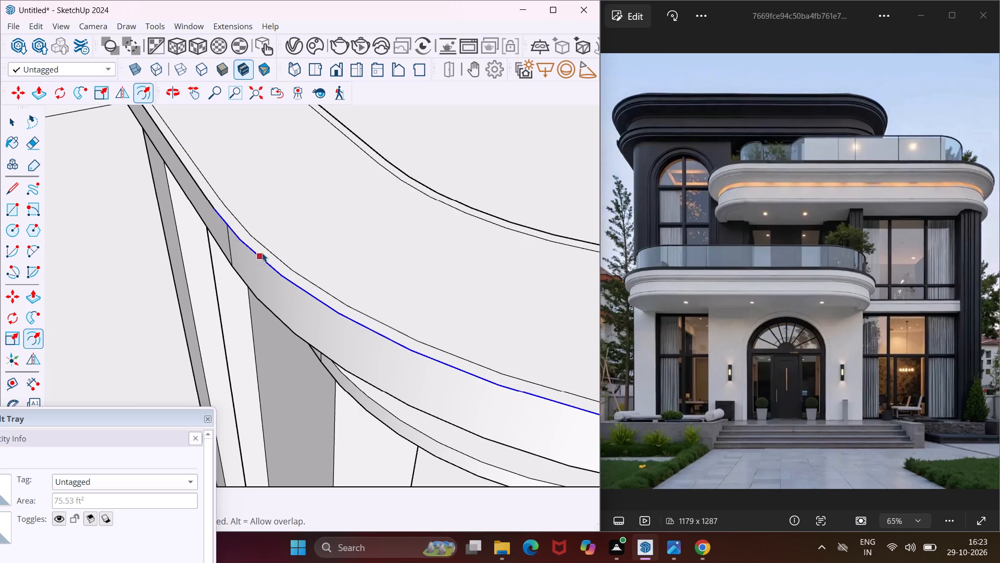
Pull the thin overhanging strip up slightly and raise the curb's enclosed top face by the same amount.
scroll(274, 244, up, 3)
click(272, 264)
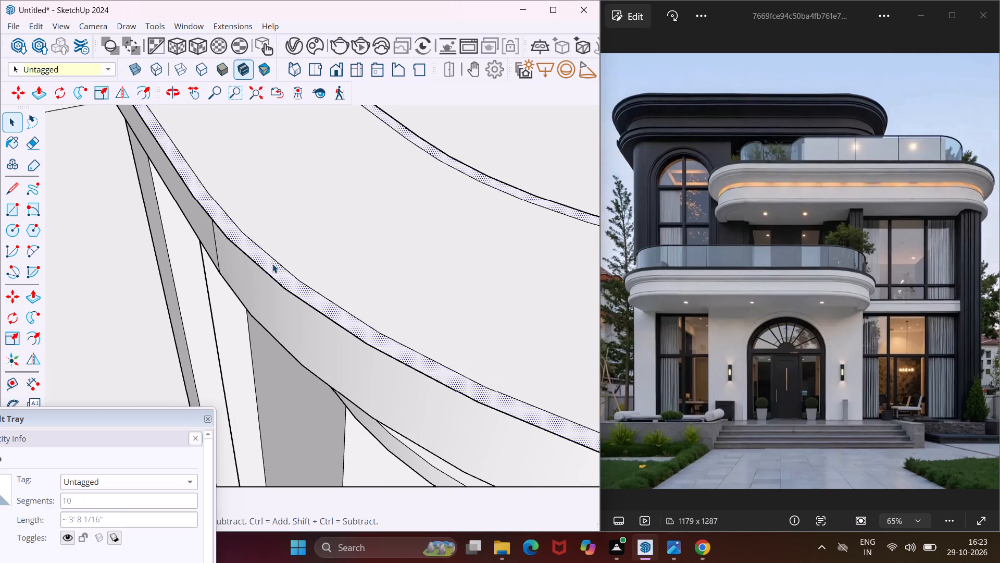
key(p)
click(272, 264)
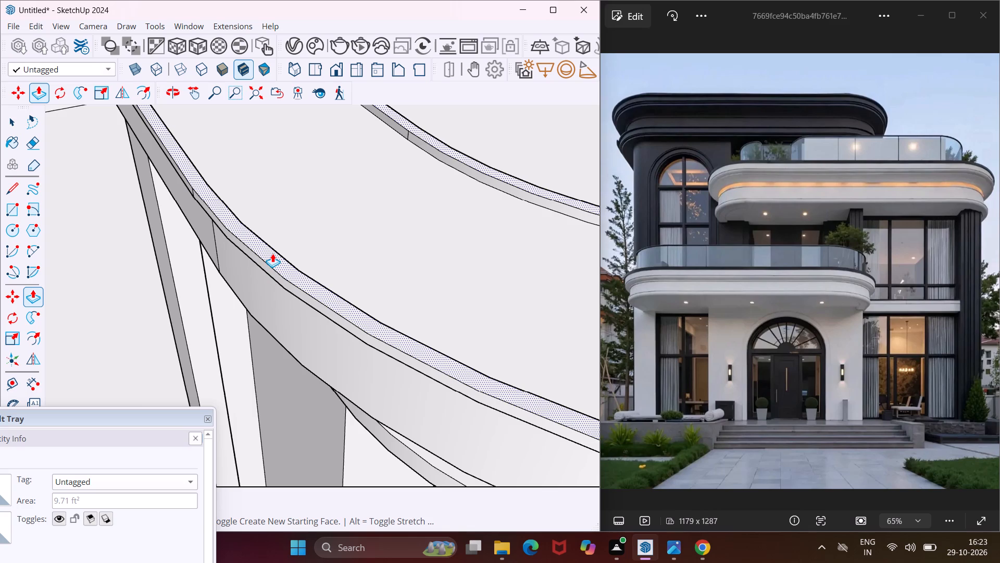
click(272, 251)
key(Escape)
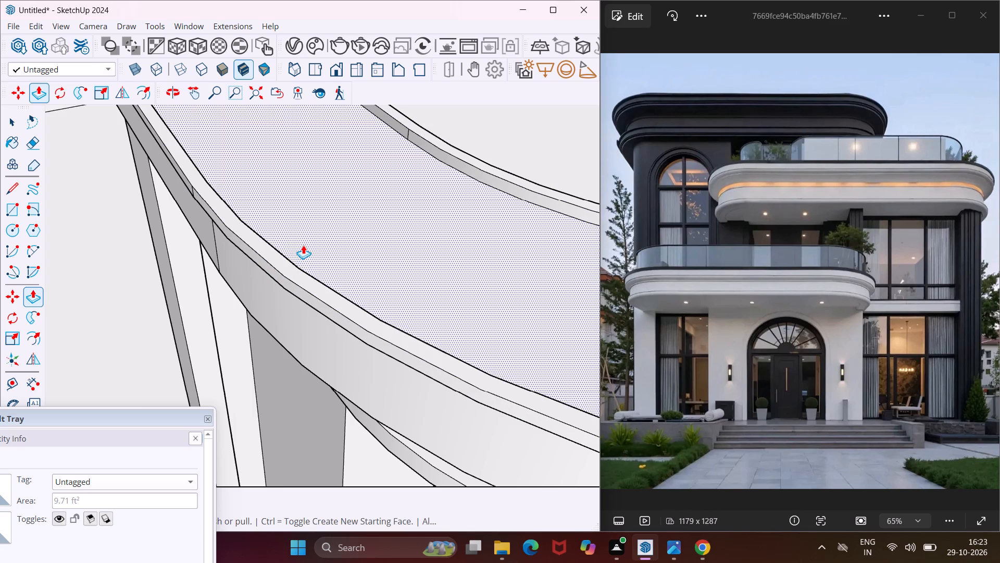
double_click(303, 245)
scroll(204, 272, down, 11)
key(Escape)
key(space)
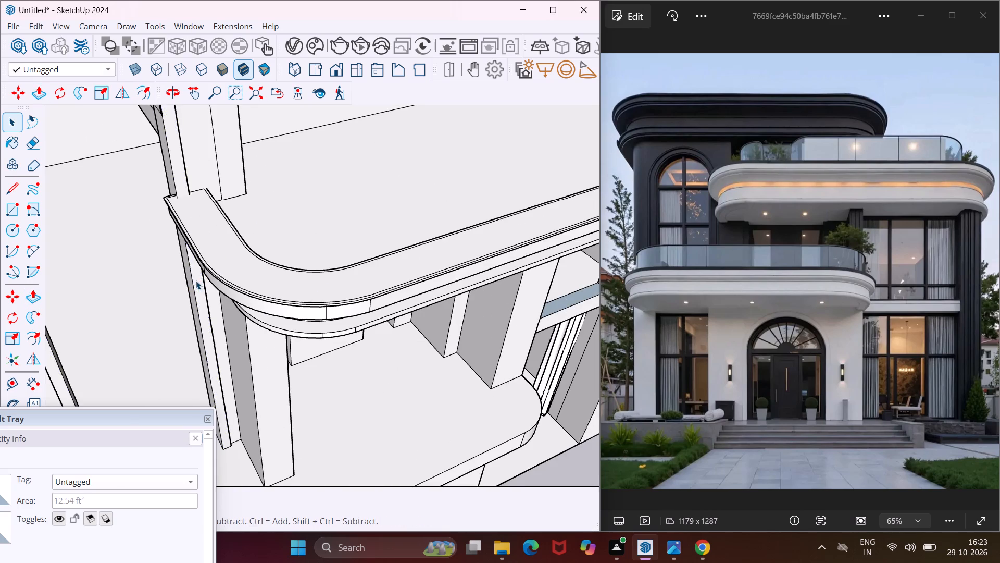
Offset the balcony floor's outline inward by a small distance to create a border strip inside the curb.
scroll(127, 283, down, 10)
middle_drag(209, 237, 214, 239)
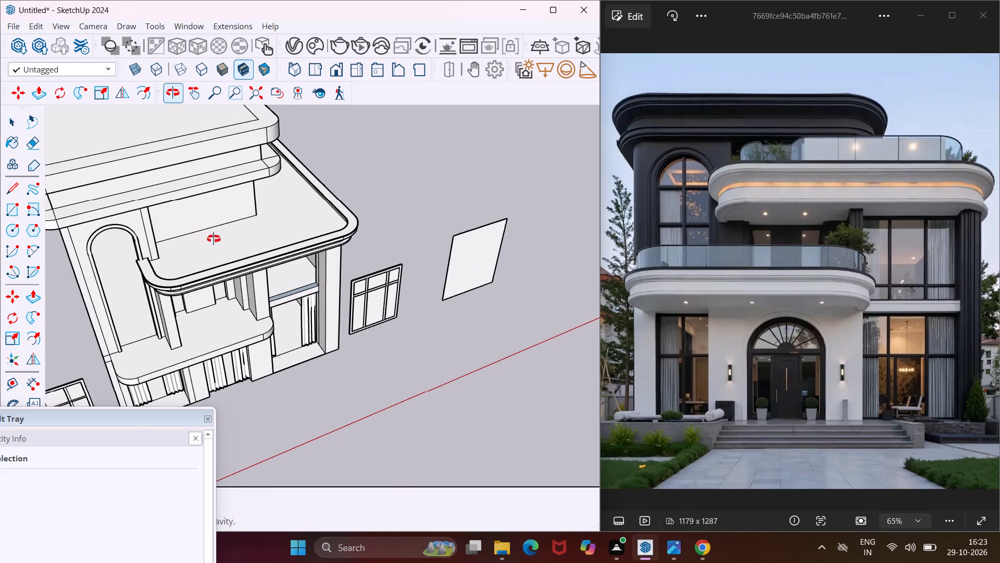
middle_drag(214, 239, 254, 252)
scroll(254, 252, up, 8)
click(241, 251)
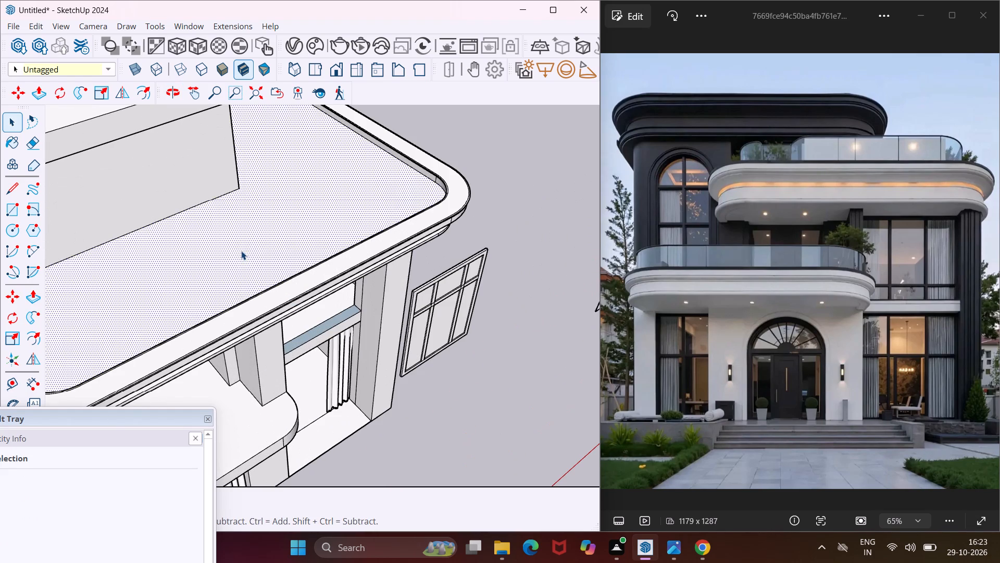
click(33, 333)
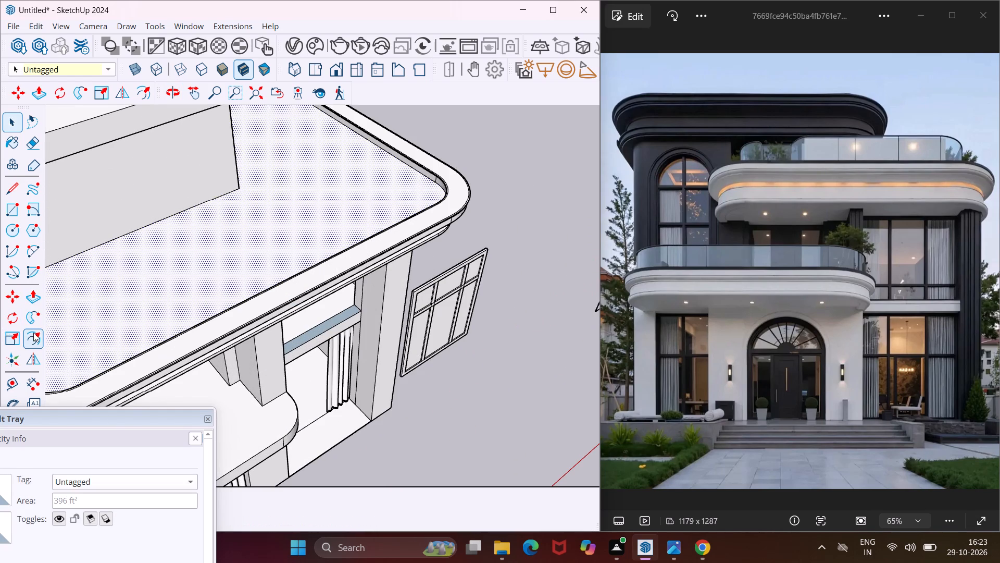
scroll(156, 274, up, 4)
middle_drag(167, 278, 203, 287)
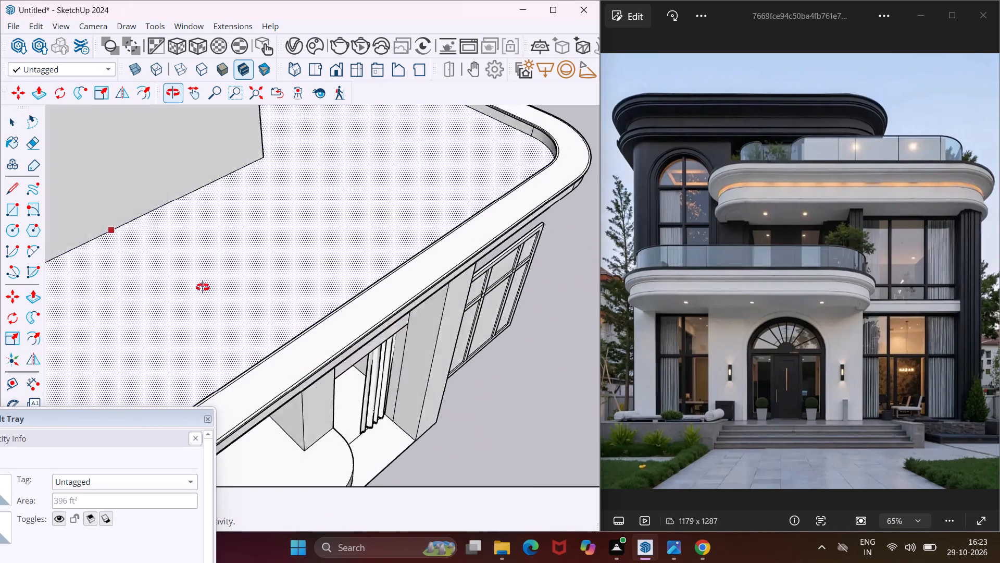
middle_drag(203, 287, 233, 291)
middle_drag(246, 291, 289, 249)
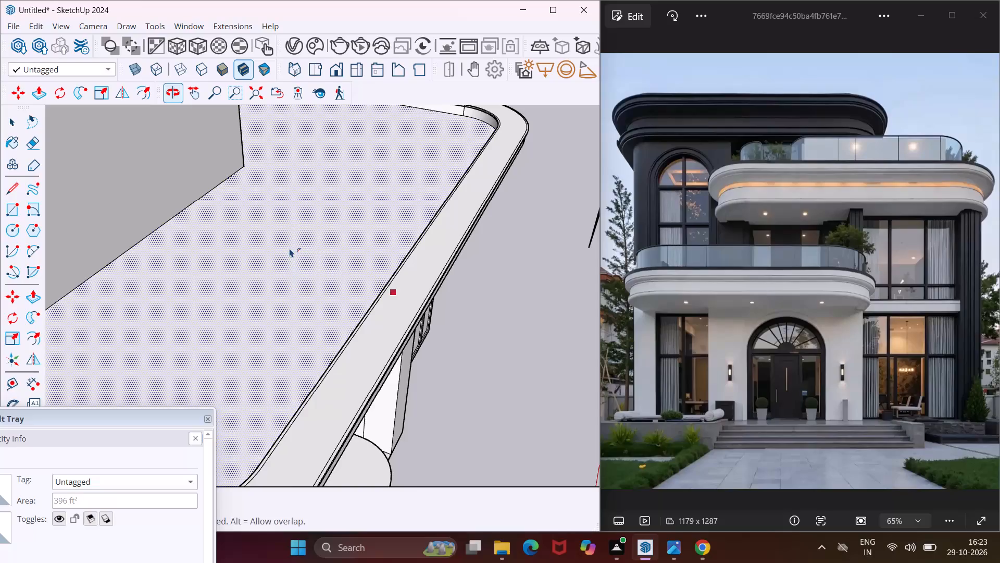
scroll(294, 249, up, 3)
middle_drag(319, 275, 400, 249)
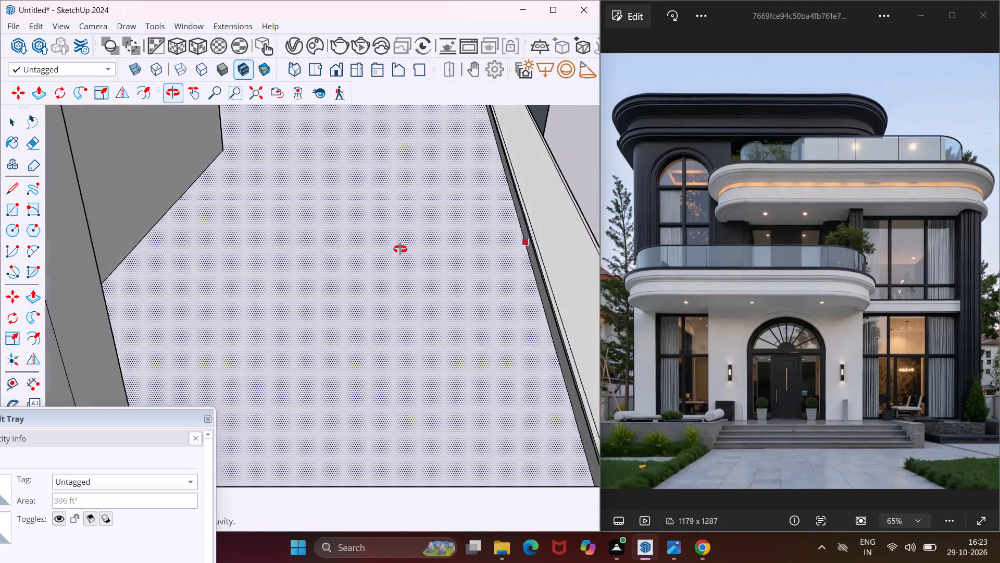
middle_drag(400, 249, 402, 248)
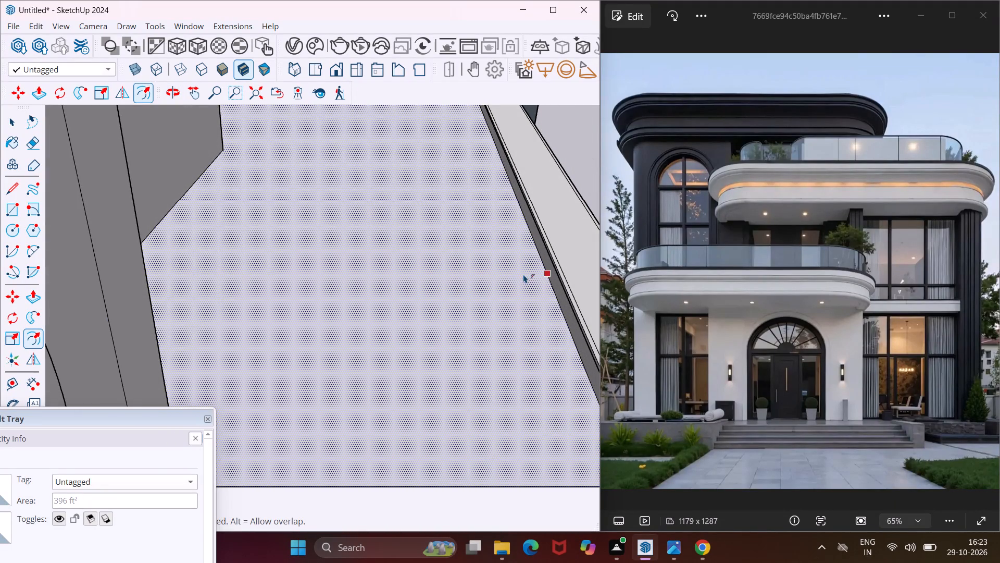
click(528, 275)
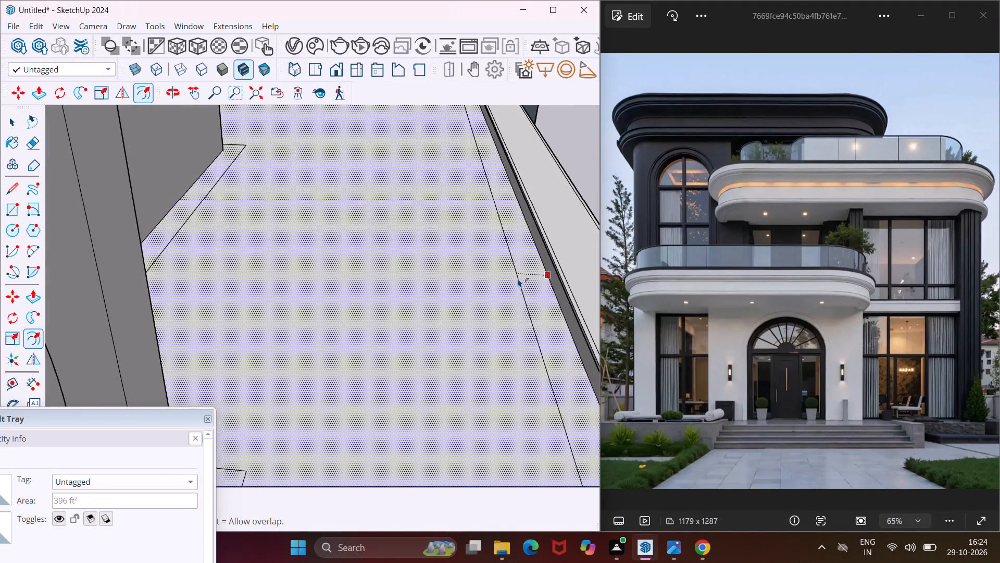
click(518, 278)
Offset the balcony floor's border strip inward to add a second parallel line within it.
scroll(448, 263, down, 2)
scroll(534, 280, up, 3)
click(534, 280)
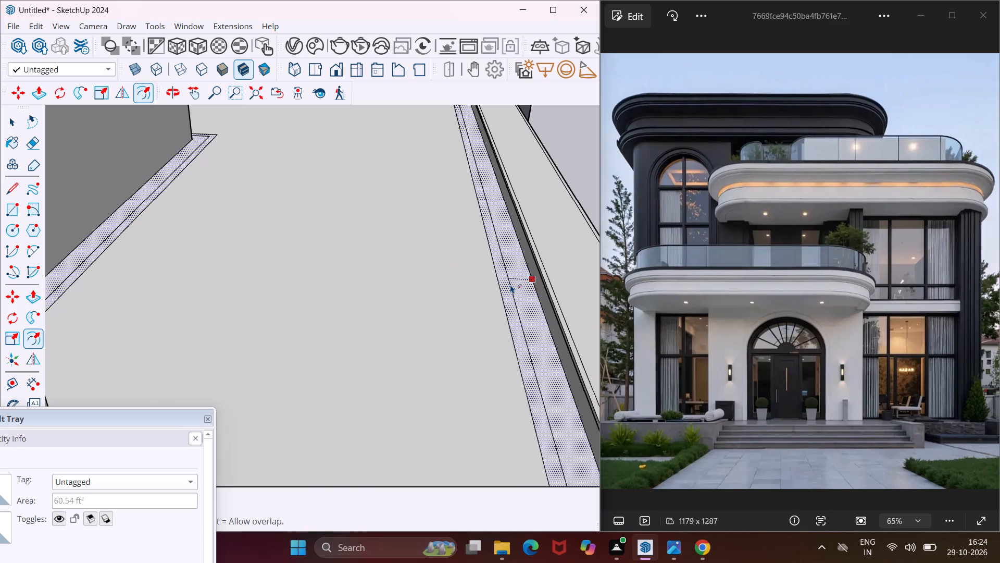
click(510, 285)
key(Escape)
key(space)
Draw a line from the outer offset line's corner beside the arched opening to the wall's base edge.
scroll(476, 287, down, 5)
middle_drag(471, 288, 359, 317)
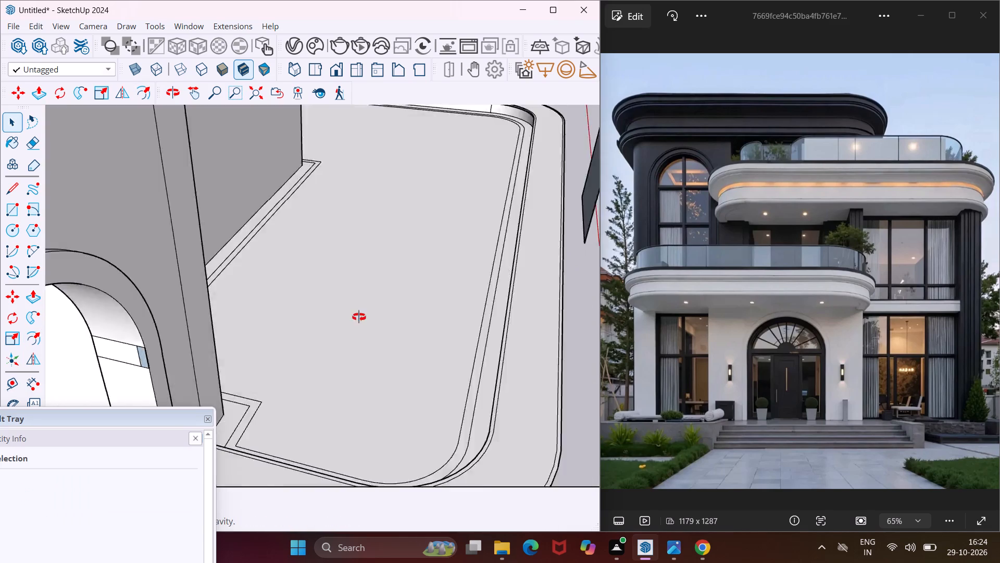
middle_drag(359, 317, 320, 316)
scroll(348, 239, down, 10)
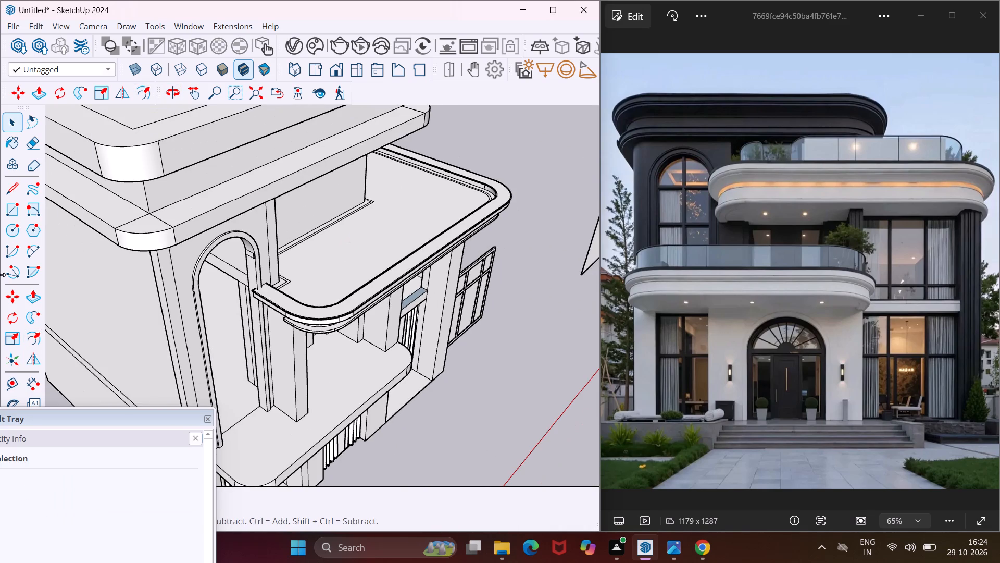
click(8, 194)
scroll(288, 282, up, 4)
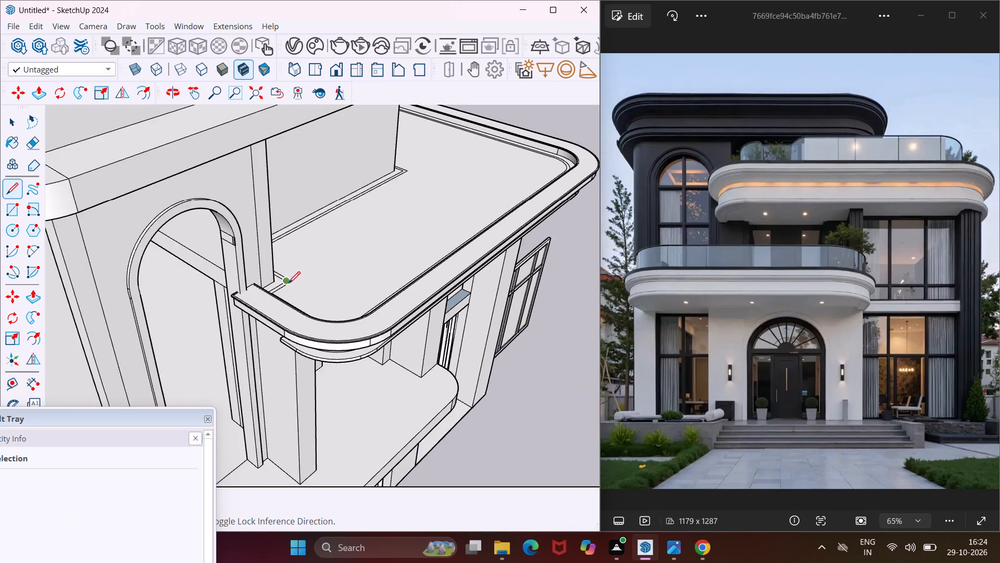
middle_drag(289, 283, 151, 309)
scroll(209, 274, up, 8)
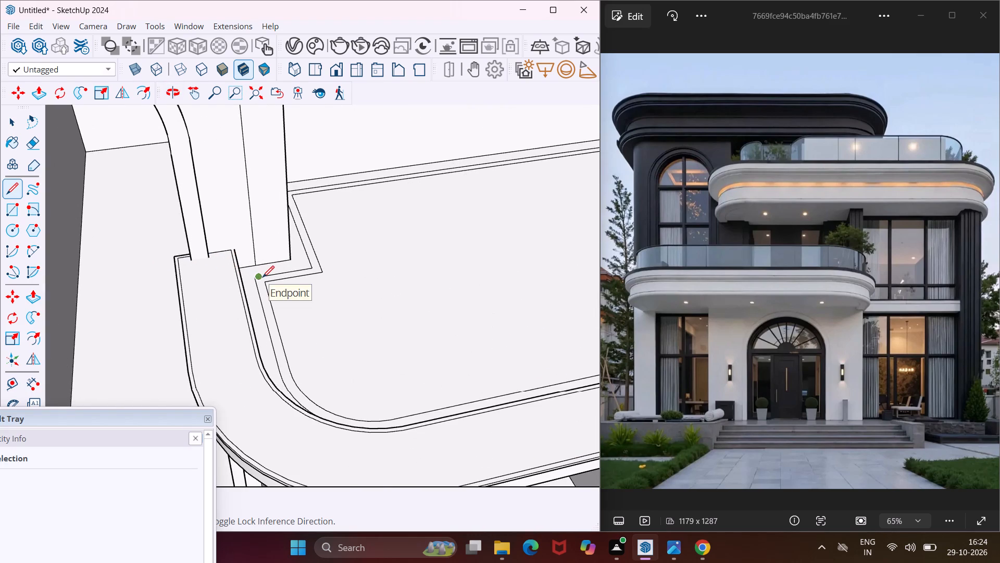
click(254, 277)
scroll(252, 262, up, 3)
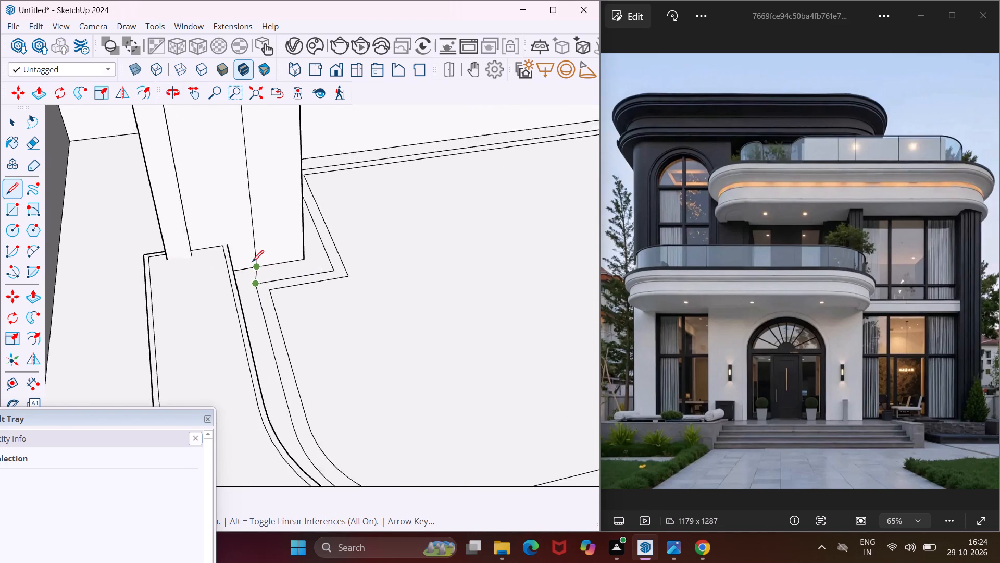
scroll(252, 262, up, 6)
click(250, 277)
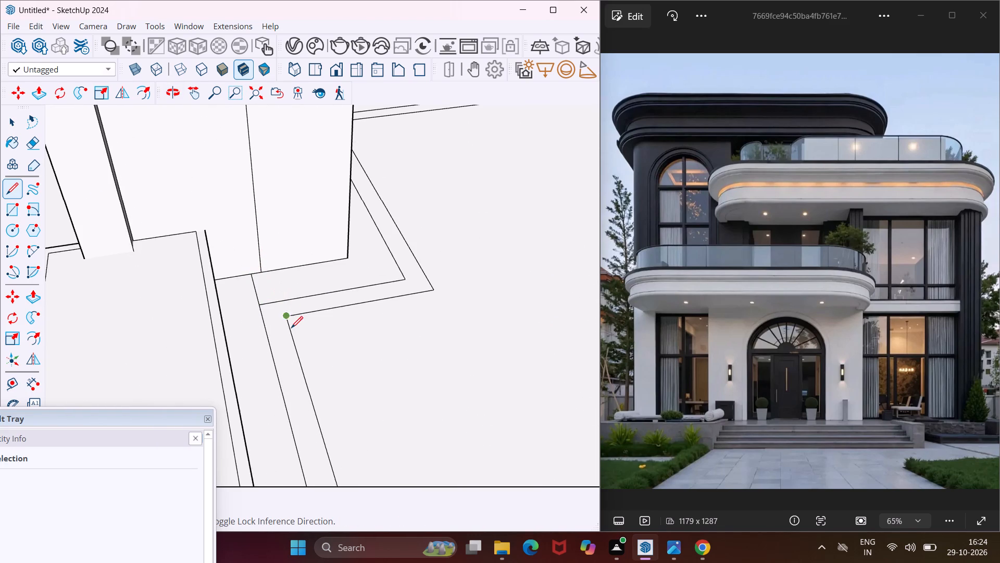
Draw a line from the inner offset line's corner beside the arched opening to the wall's base edge.
click(283, 312)
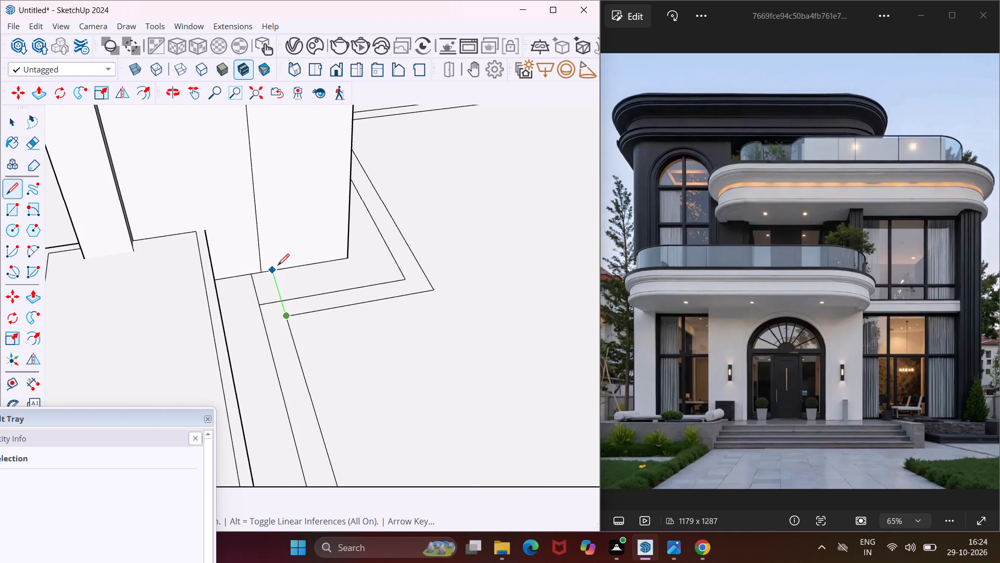
click(273, 272)
Extend both offset lines to the wall's base edge at the balcony's far end with two short lines.
scroll(165, 310, down, 6)
scroll(103, 342, down, 6)
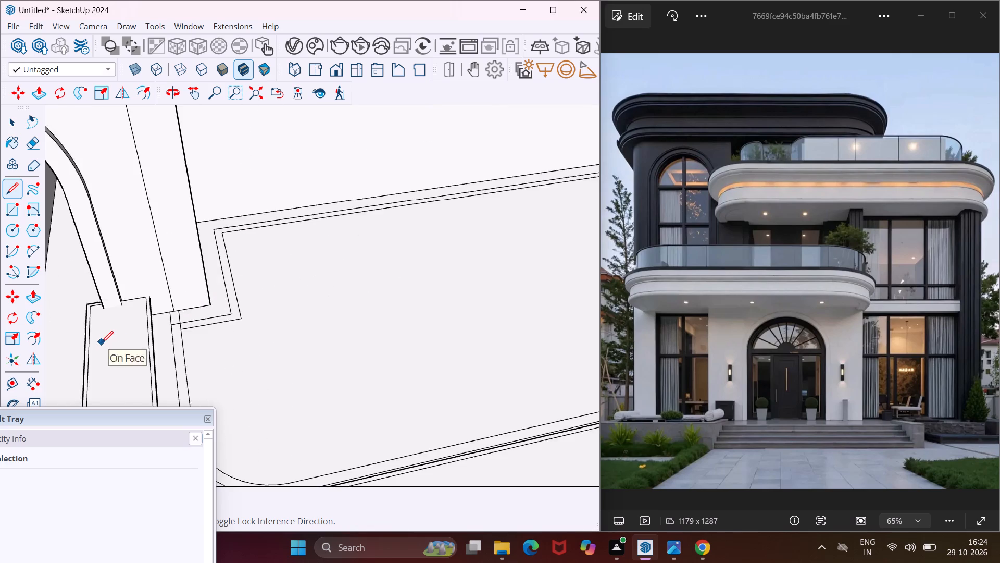
scroll(99, 340, down, 17)
middle_drag(284, 263, 59, 301)
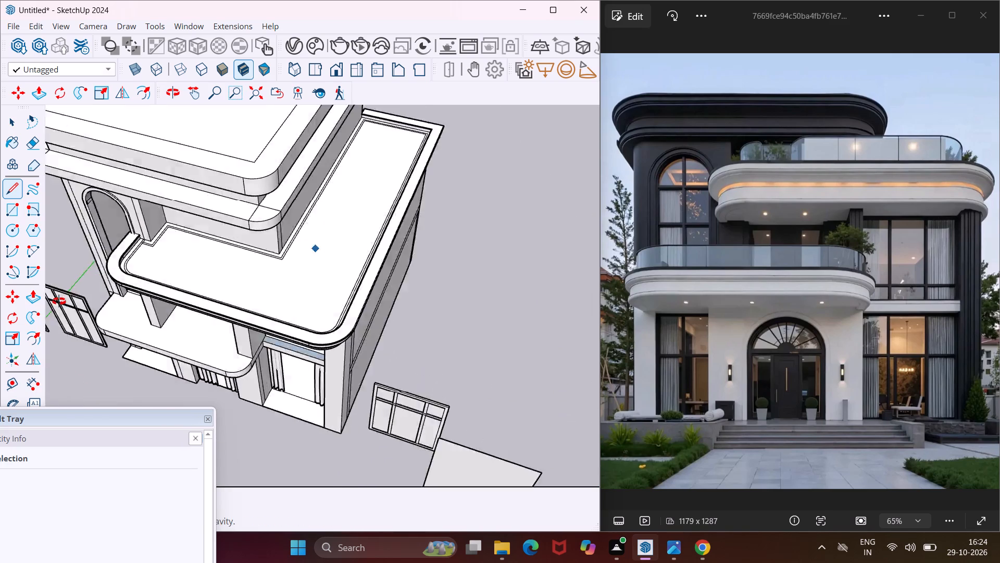
middle_drag(59, 301, 22, 303)
scroll(482, 136, up, 7)
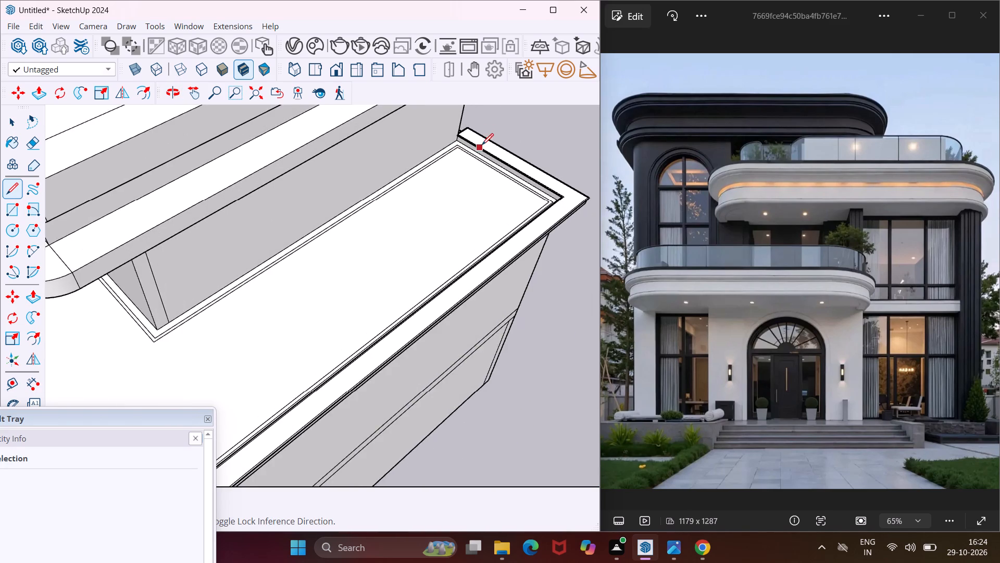
scroll(482, 145, up, 12)
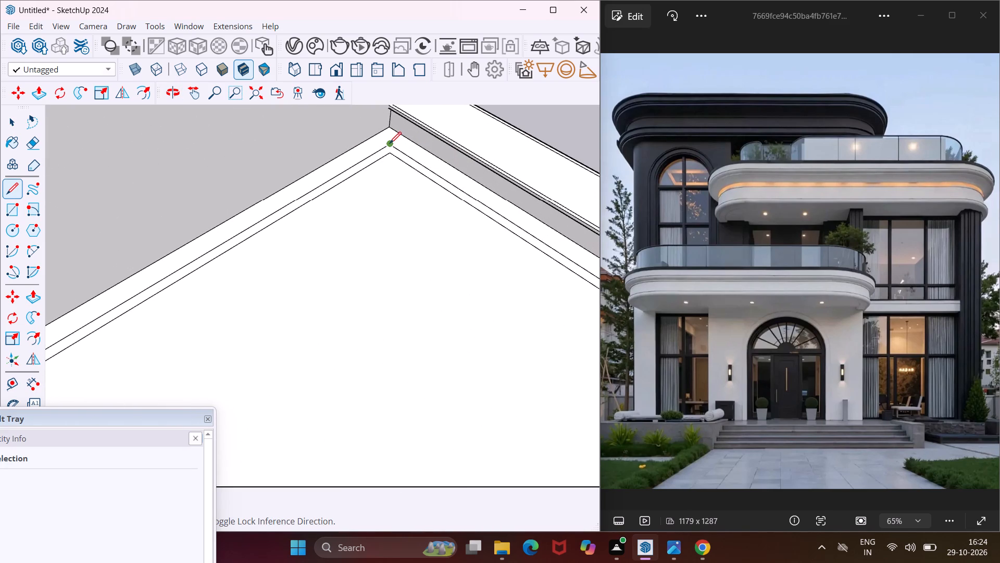
click(390, 143)
click(377, 132)
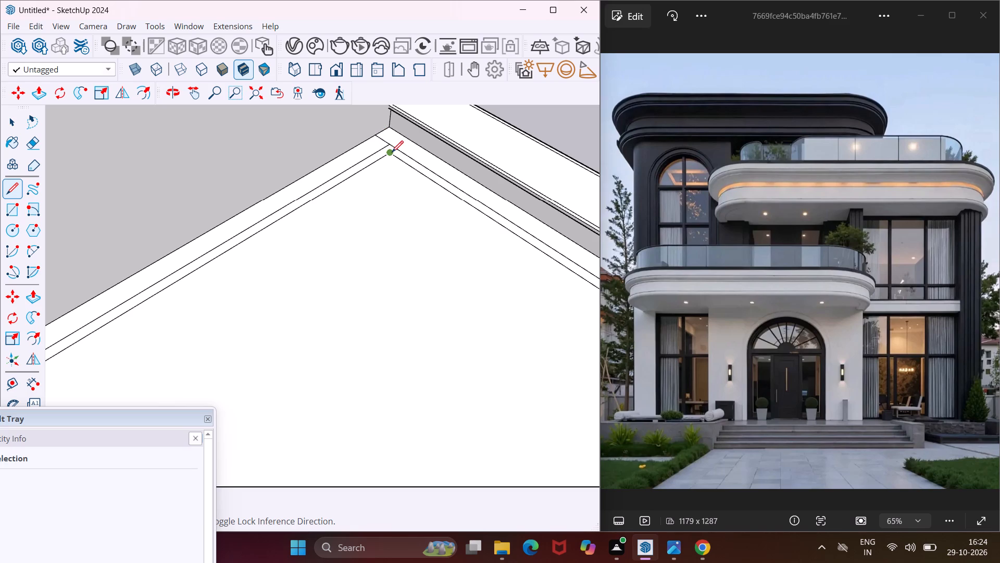
click(392, 152)
click(370, 144)
key(Escape)
Erase the two offset lines running along the long side wall and their leftover stubs at the balcony's far end.
key(space)
key(e)
drag(364, 156, 368, 163)
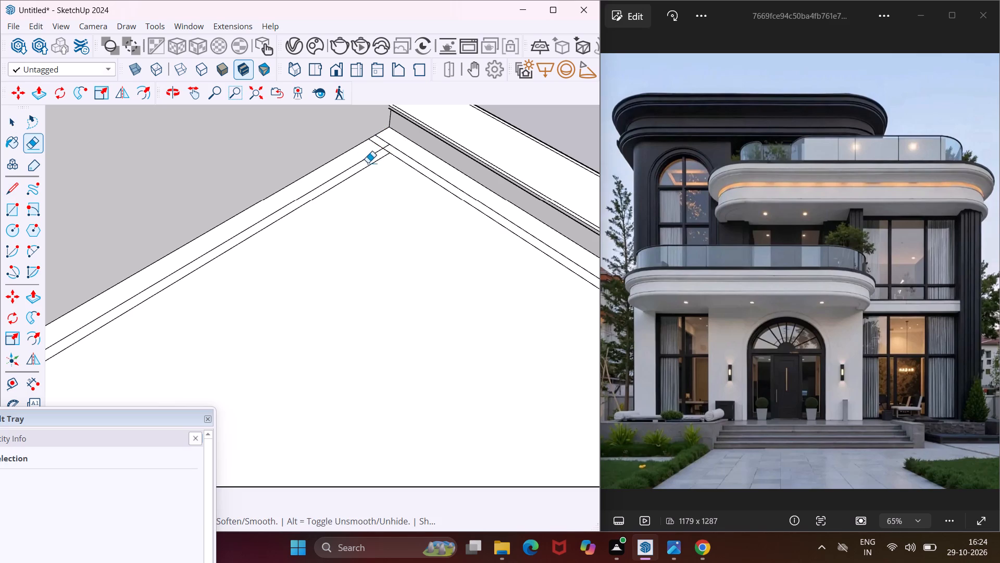
drag(368, 163, 378, 173)
scroll(392, 145, up, 4)
click(384, 146)
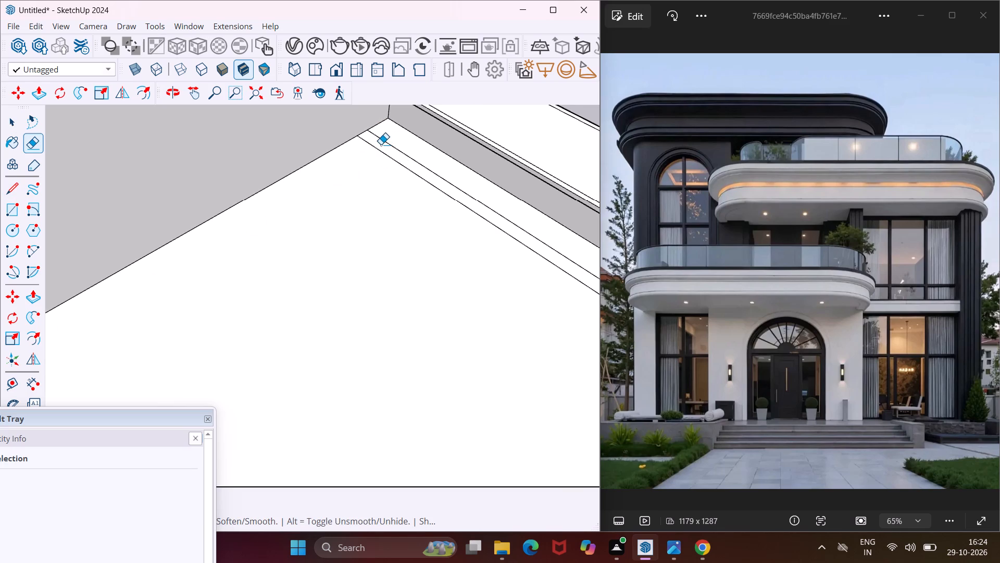
Erase the redundant offset lines around the wall projection beside the arched opening and along the adjoining recessed wall.
scroll(381, 144, down, 19)
middle_drag(369, 188, 381, 192)
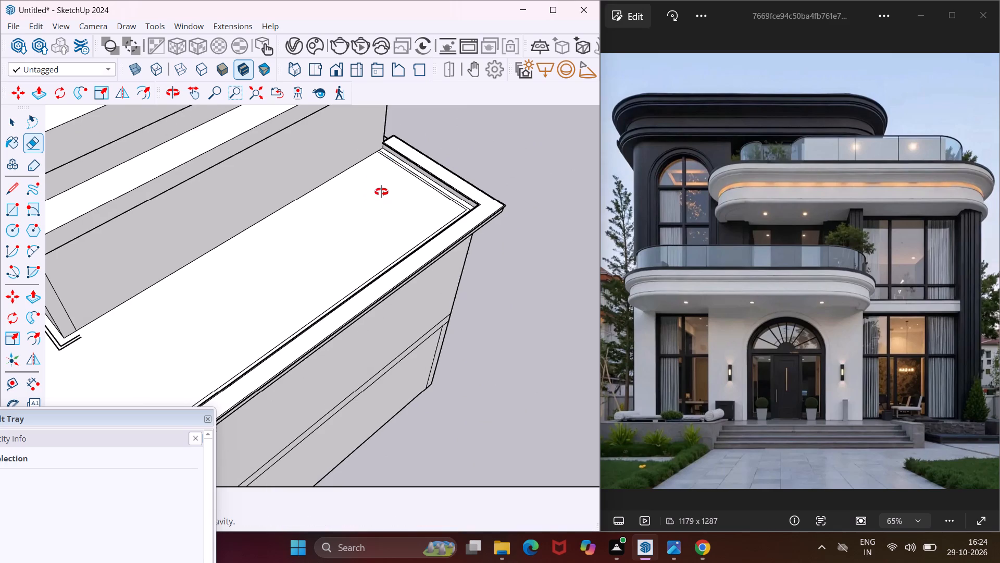
middle_drag(381, 192, 416, 195)
scroll(404, 195, down, 9)
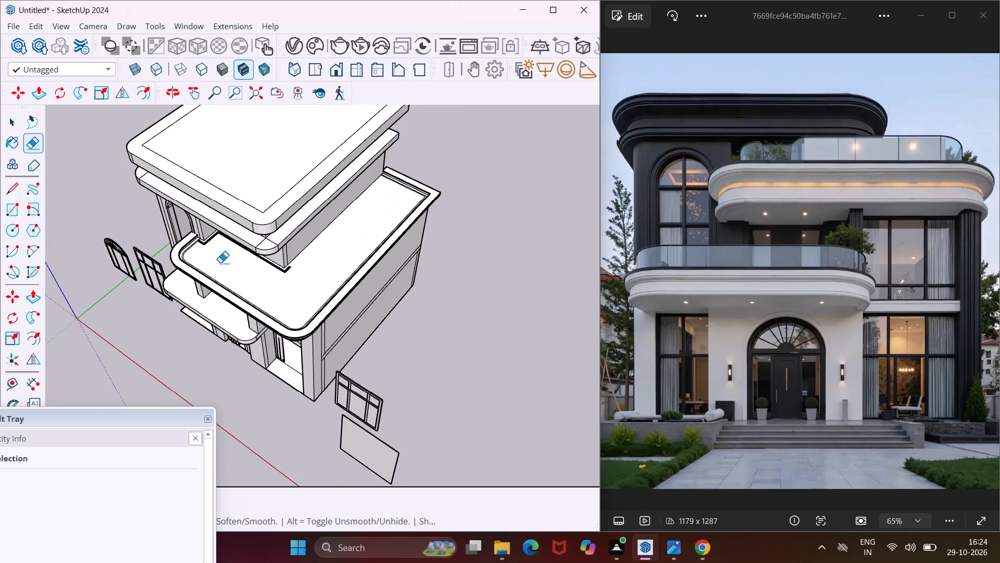
scroll(214, 255, up, 6)
scroll(198, 230, up, 15)
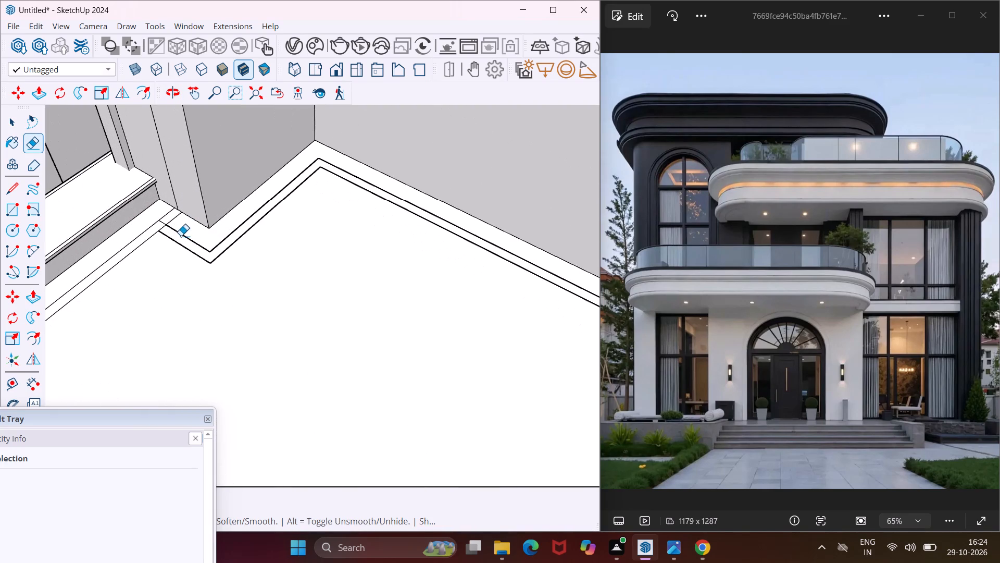
drag(181, 247, 189, 241)
scroll(161, 226, up, 1)
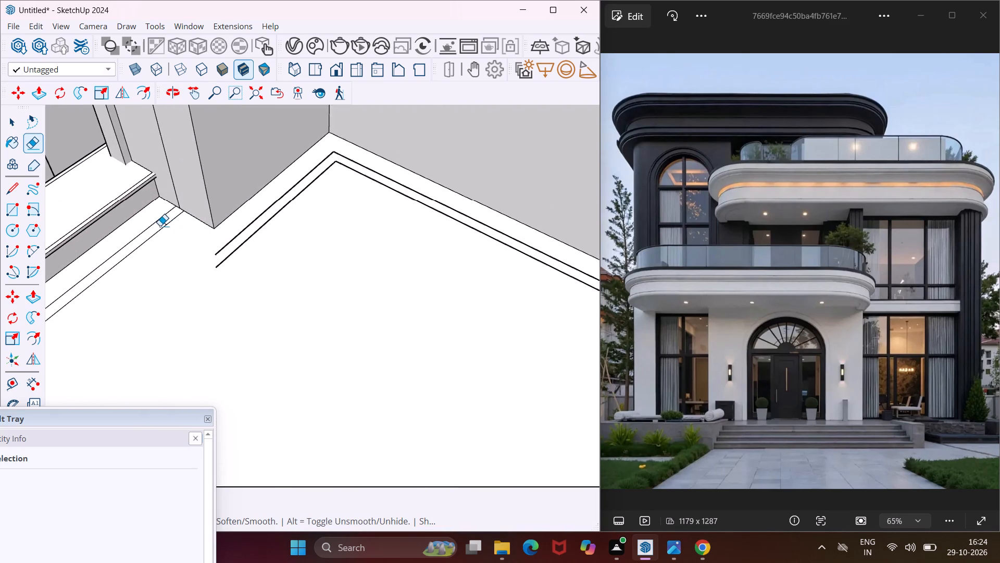
scroll(160, 226, up, 3)
click(162, 219)
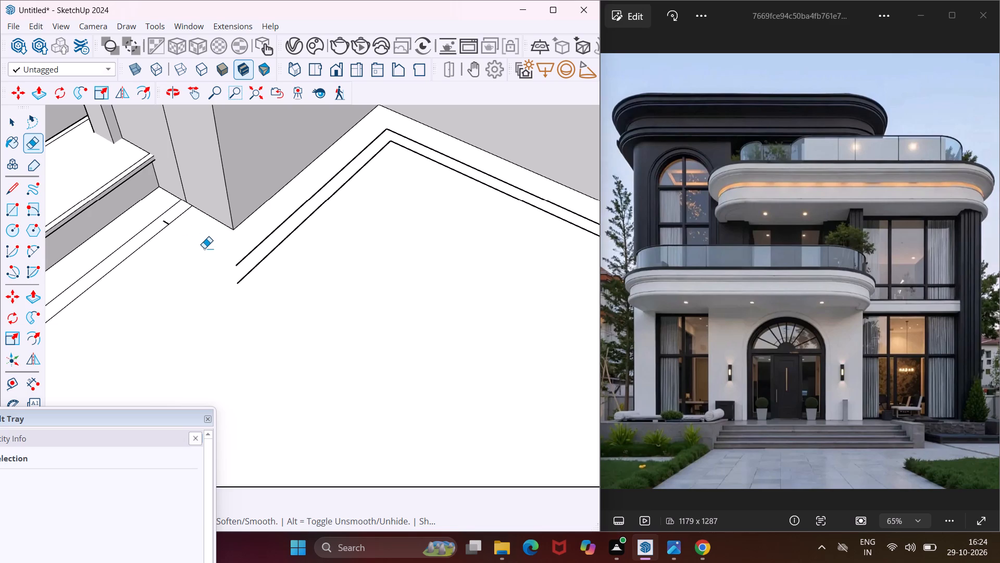
click(166, 222)
drag(270, 223, 294, 261)
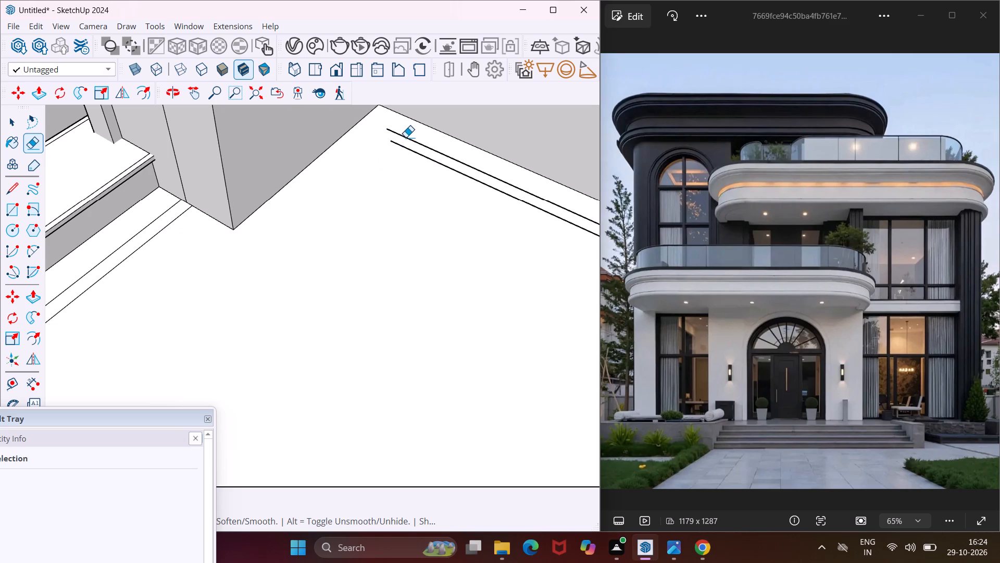
drag(406, 136, 394, 157)
Erase the two leftover offset line fragments at the outer wall corner on the balcony floor.
scroll(314, 217, down, 12)
scroll(288, 254, down, 3)
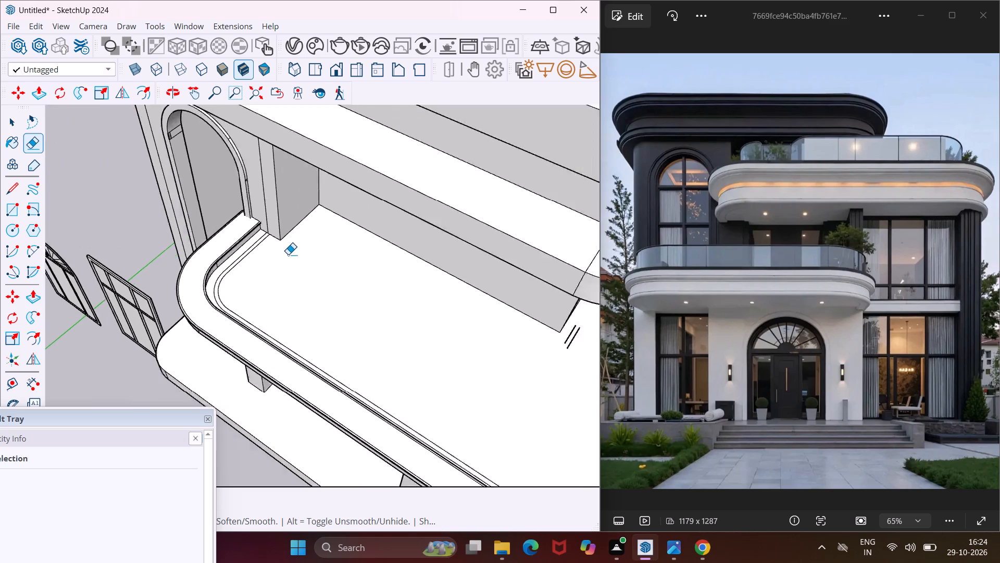
scroll(288, 254, down, 2)
scroll(515, 322, up, 8)
drag(515, 322, 516, 322)
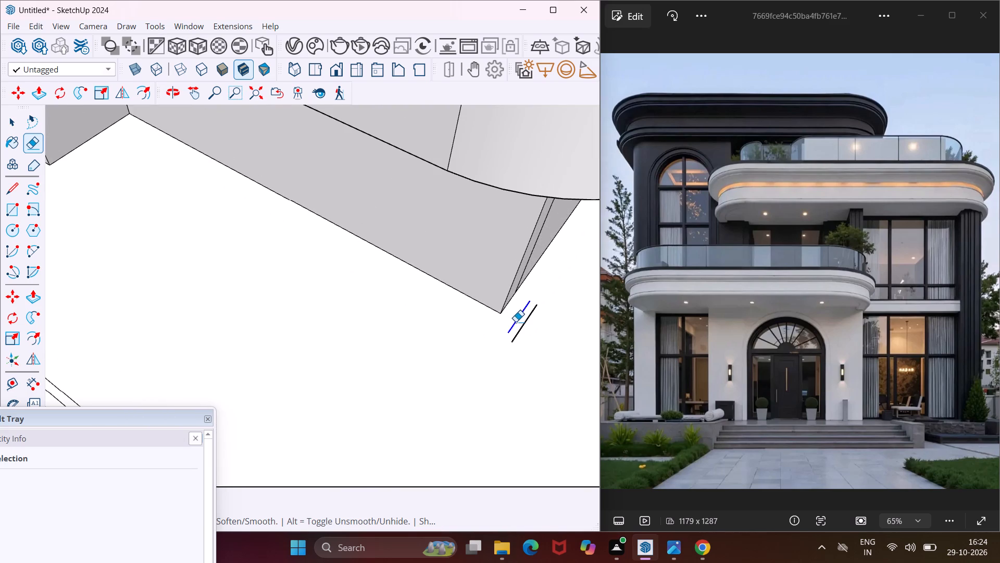
drag(516, 322, 527, 331)
key(Escape)
key(space)
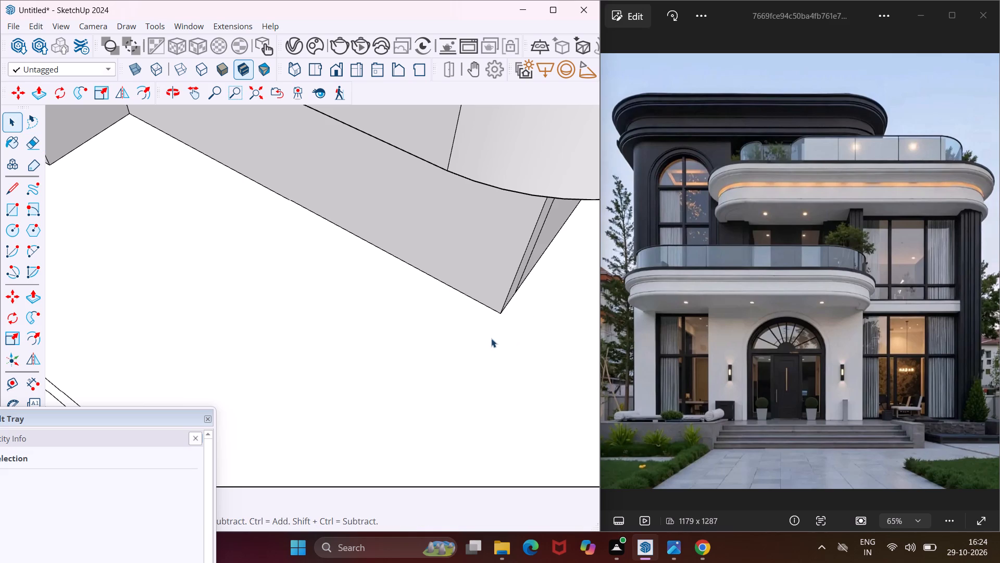
Pull the narrow strip inside the balcony curb up 3' to form the railing wall.
scroll(478, 331, down, 11)
scroll(258, 303, up, 8)
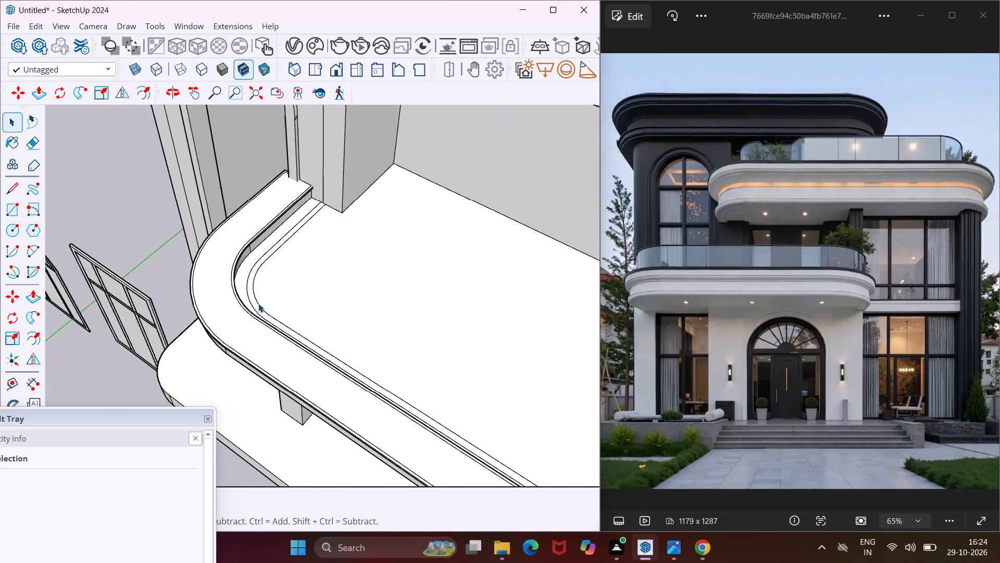
scroll(255, 304, up, 7)
click(253, 300)
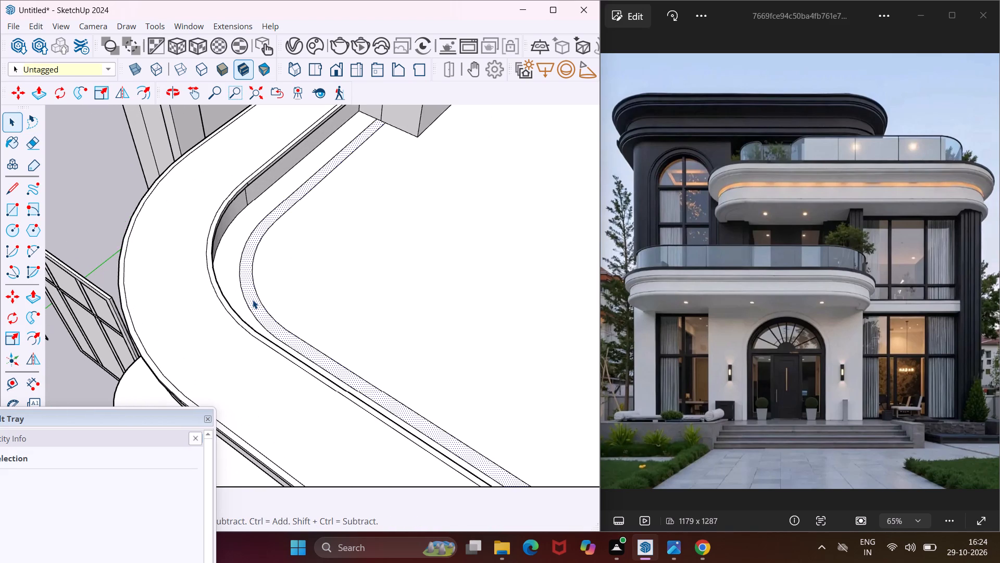
key(p)
click(252, 300)
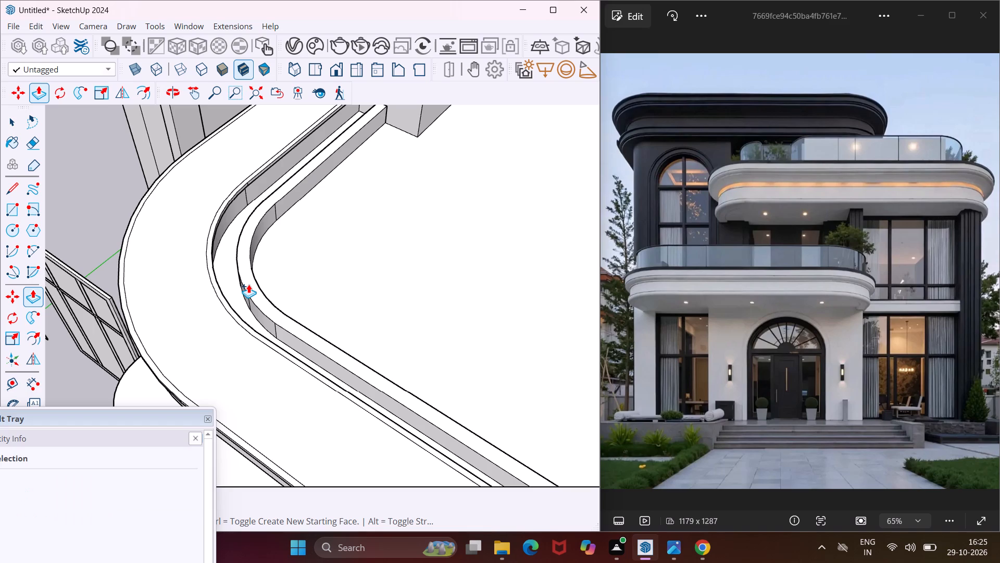
text(3')
key(Return)
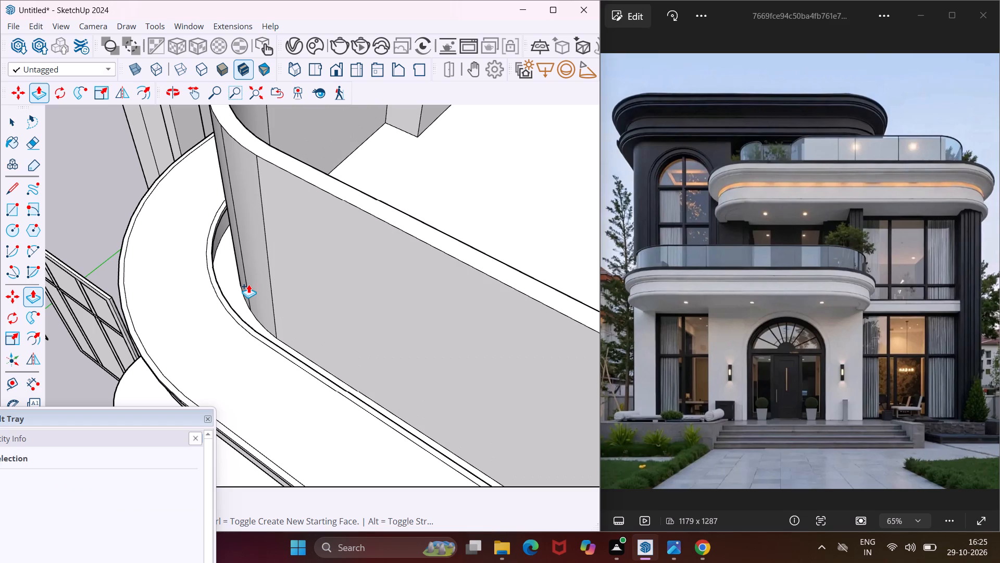
scroll(348, 235, down, 13)
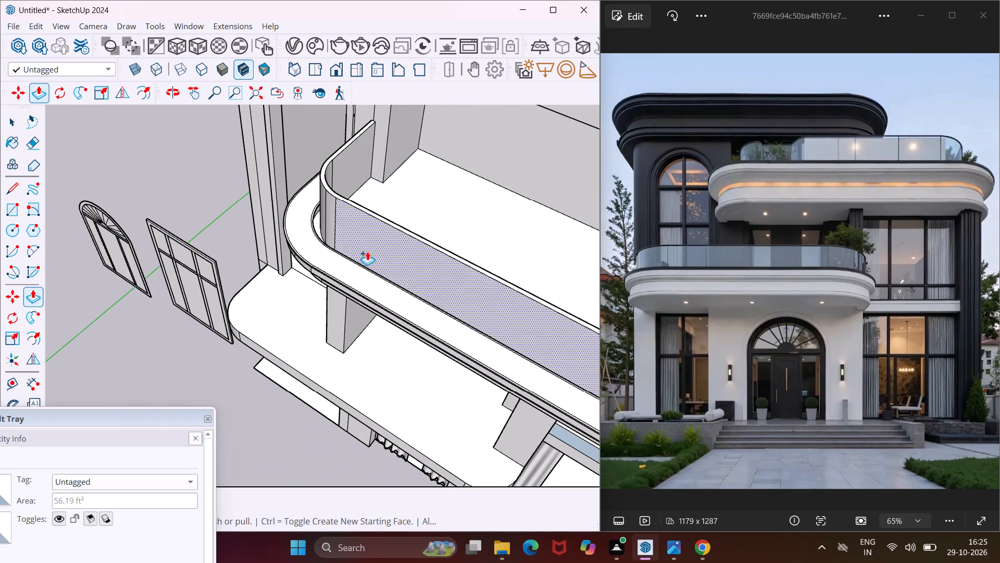
scroll(361, 258, down, 6)
key(Escape)
key(space)
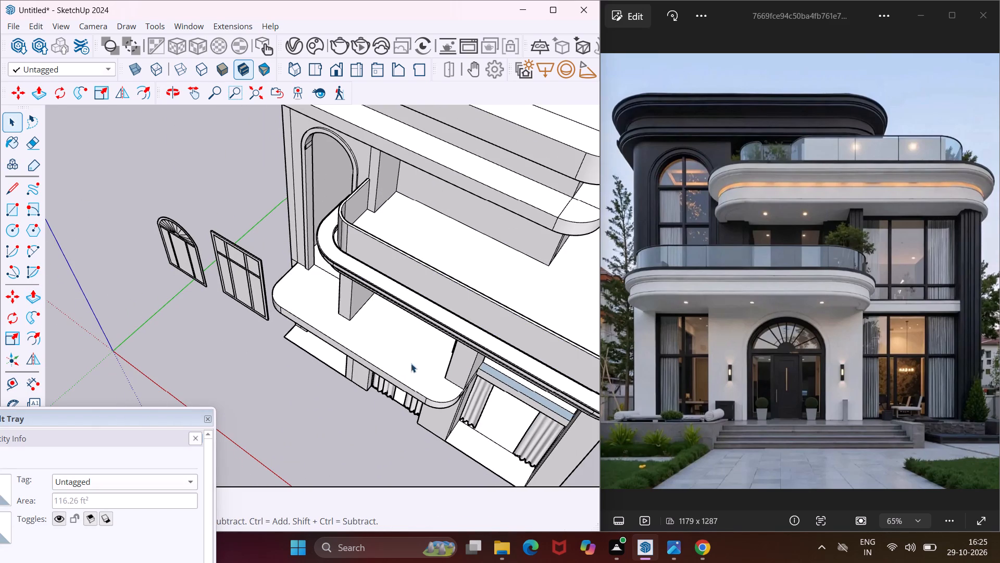
Offset the underside outline of the lower curved balcony slab outward by a small distance.
middle_drag(450, 281, 451, 276)
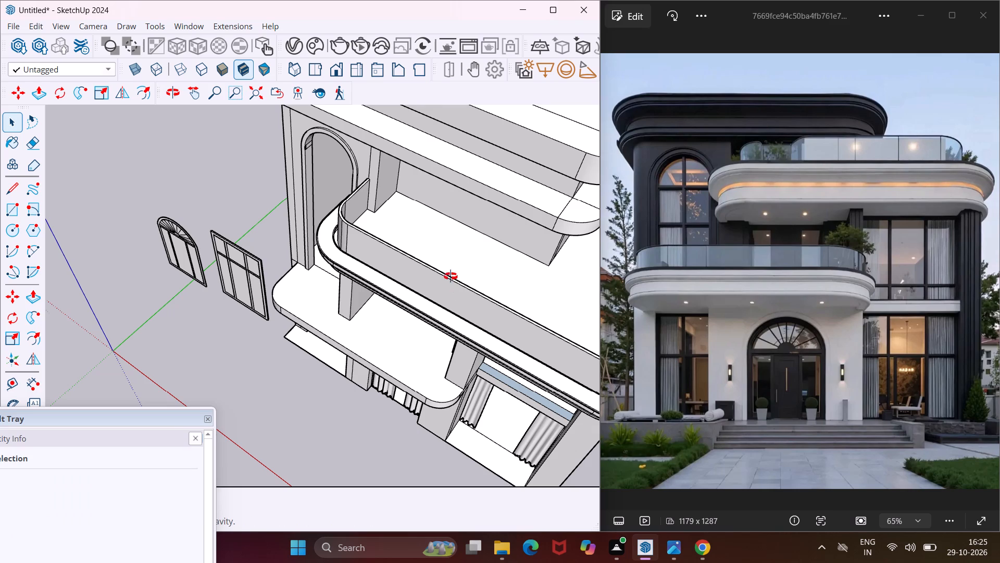
middle_drag(451, 276, 532, 146)
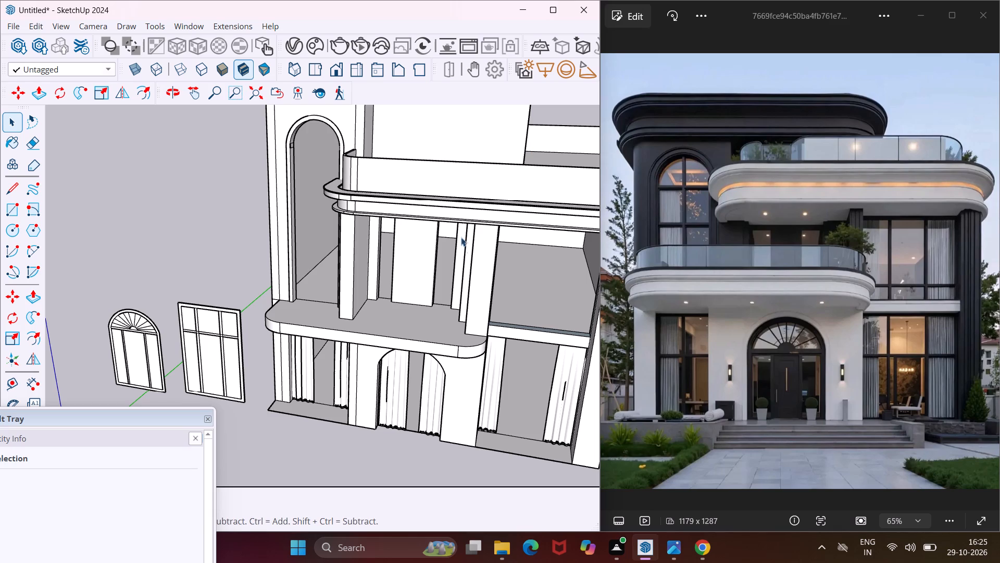
scroll(319, 304, up, 3)
middle_drag(319, 304, 316, 347)
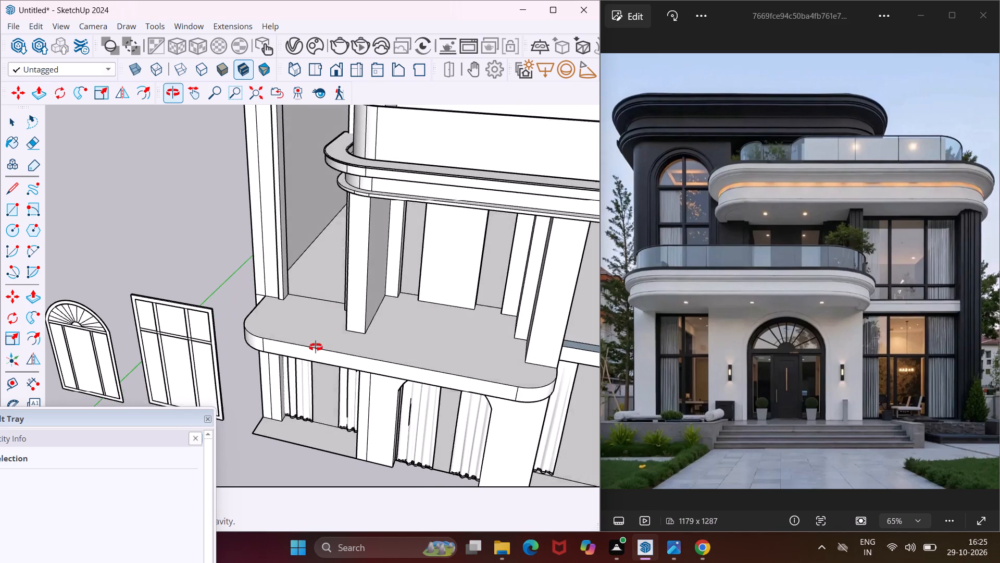
middle_drag(316, 347, 317, 358)
scroll(297, 337, up, 3)
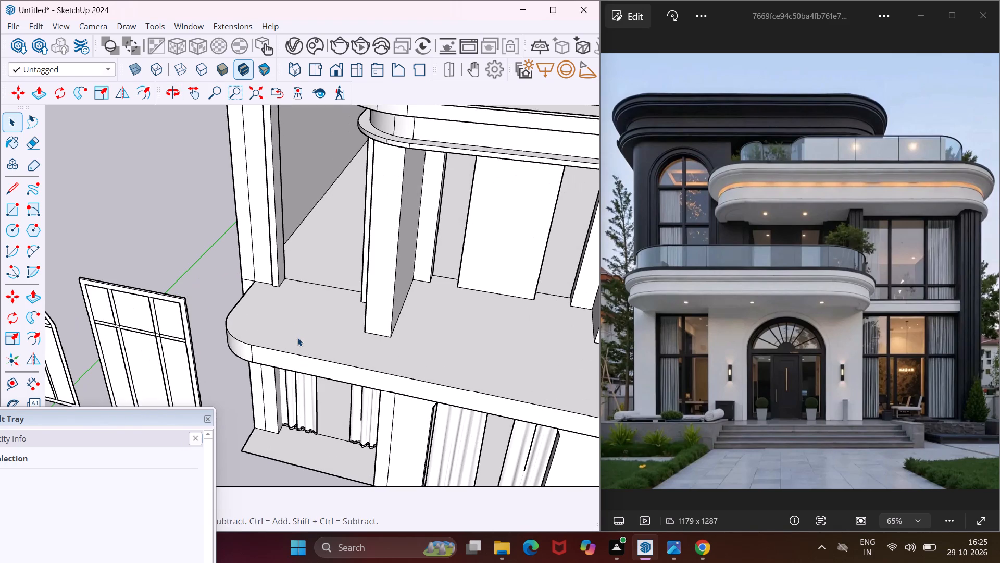
middle_drag(292, 340, 426, 145)
scroll(324, 301, up, 5)
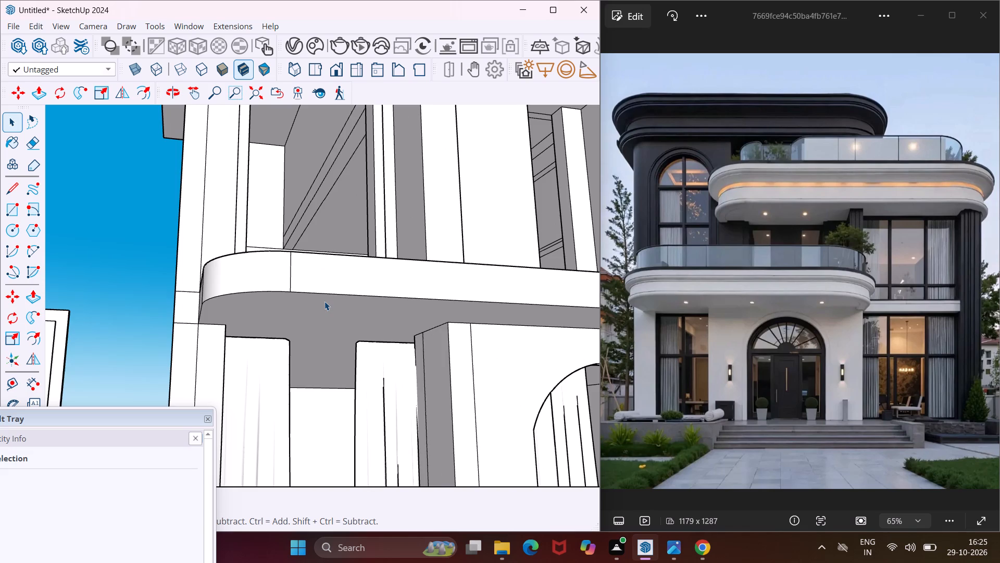
scroll(324, 301, up, 5)
click(324, 301)
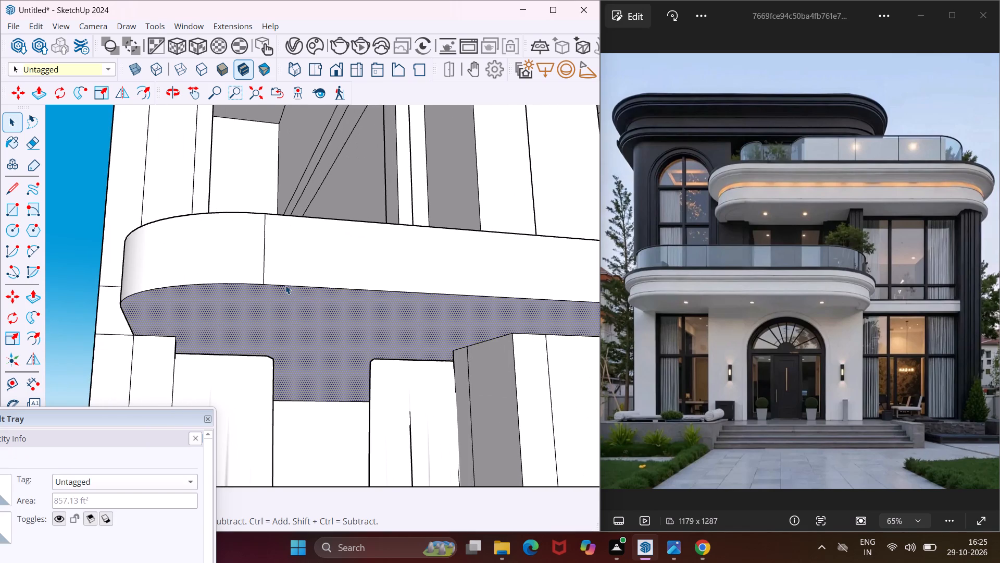
scroll(285, 285, down, 4)
click(27, 331)
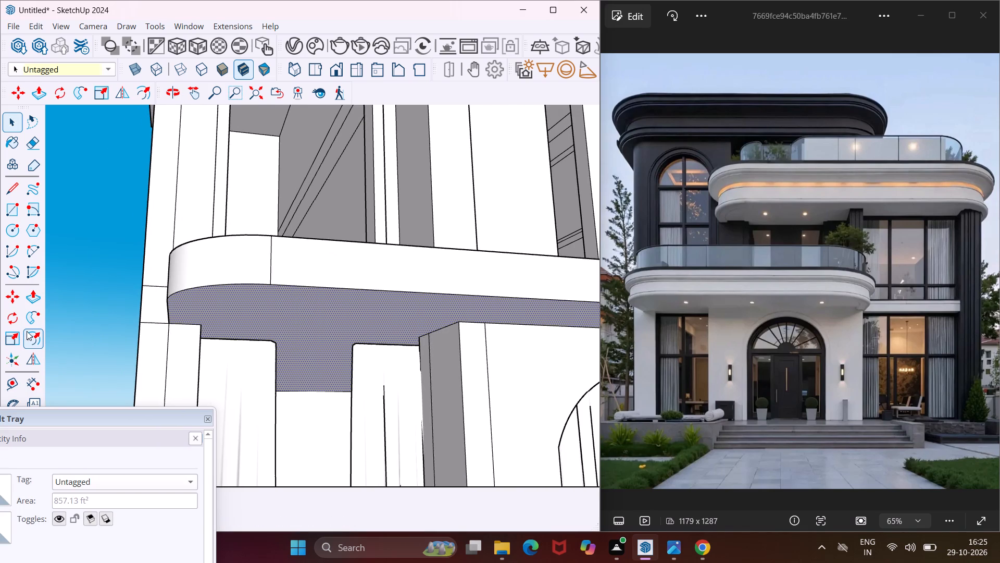
scroll(185, 286, up, 2)
click(185, 286)
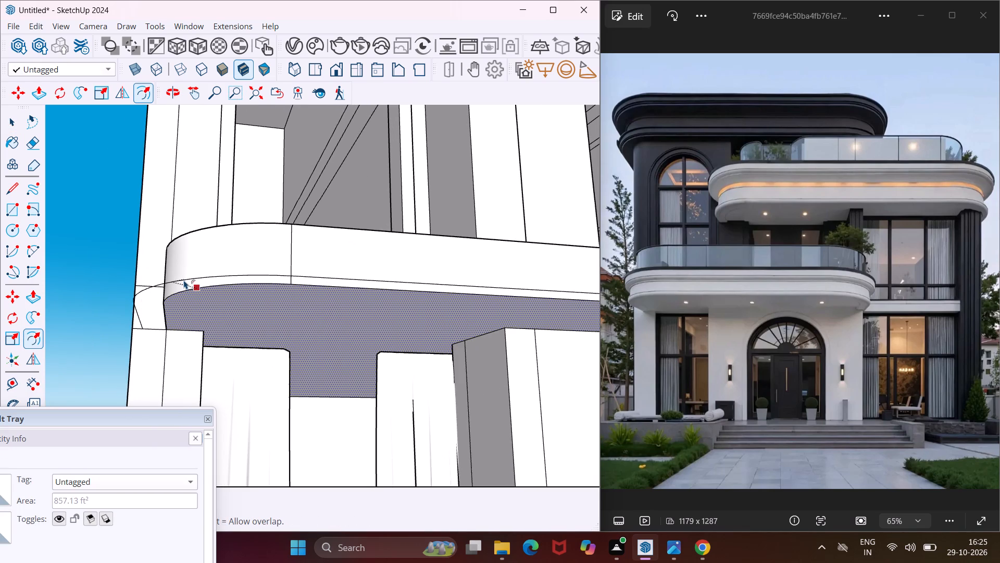
middle_drag(194, 284, 245, 367)
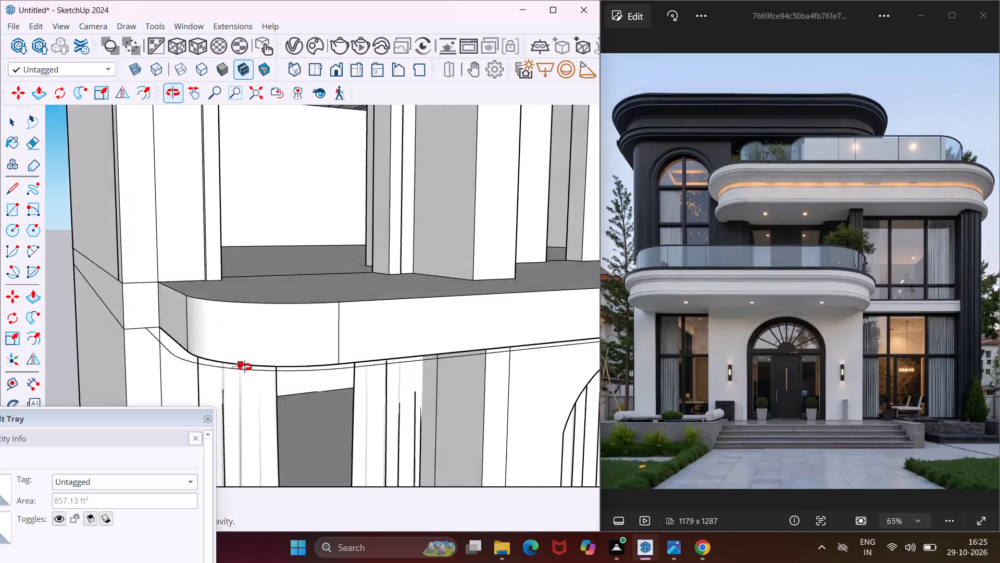
middle_drag(245, 367, 364, 472)
click(369, 461)
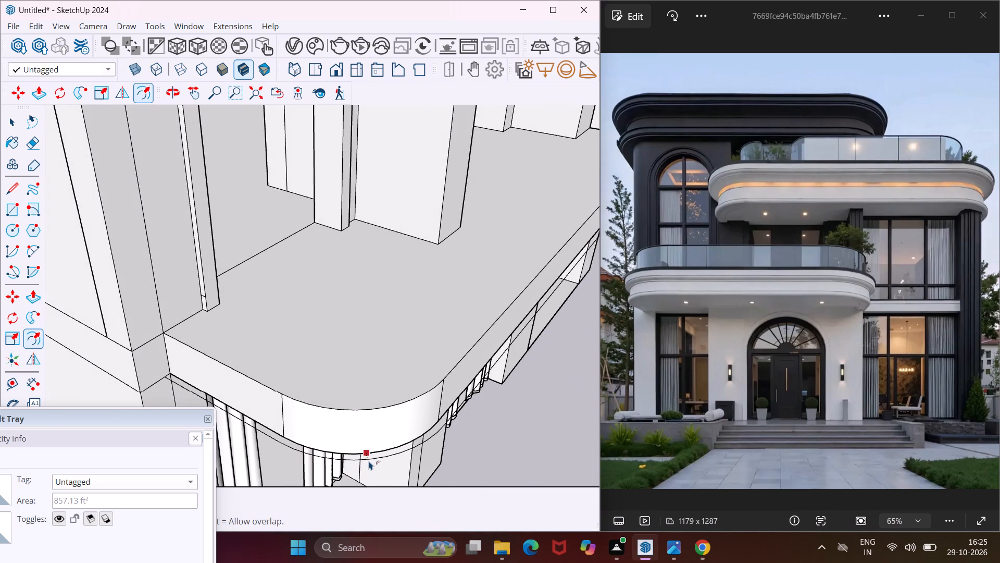
Pull the narrow offset strip along the lower curved balcony slab's bottom edge up slightly to form a thin ledge.
key(Escape)
key(space)
scroll(378, 459, up, 4)
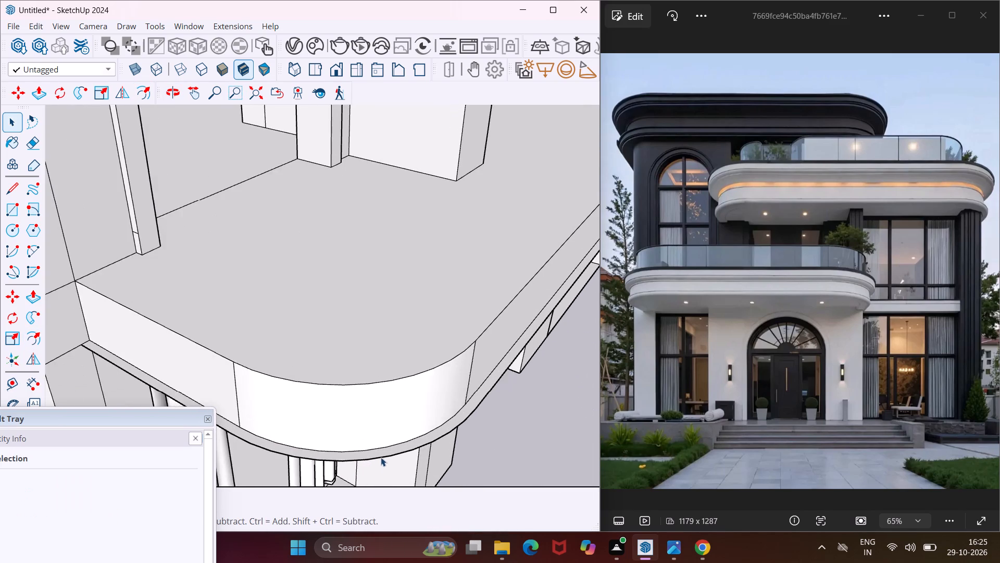
scroll(382, 457, up, 3)
click(390, 449)
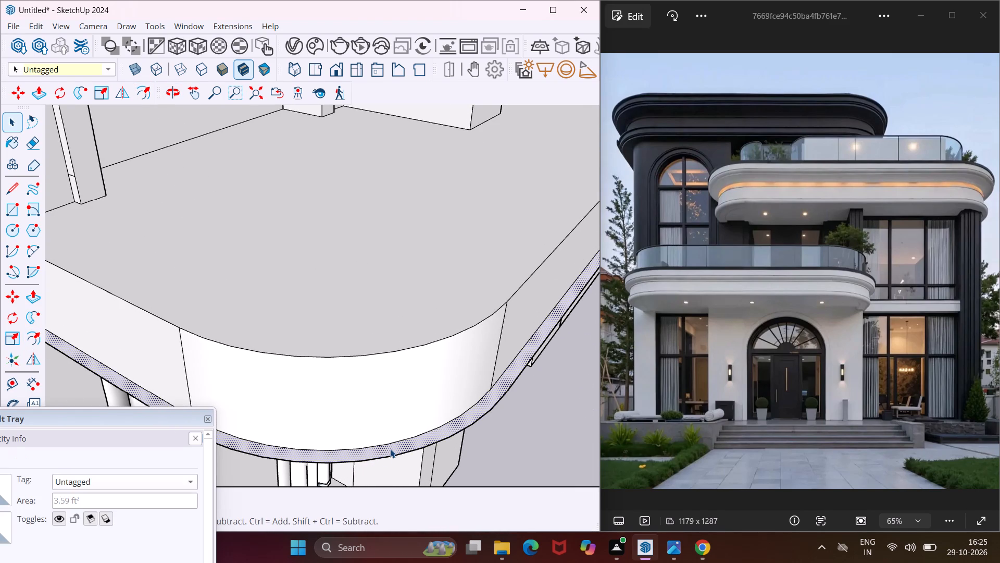
key(p)
click(390, 449)
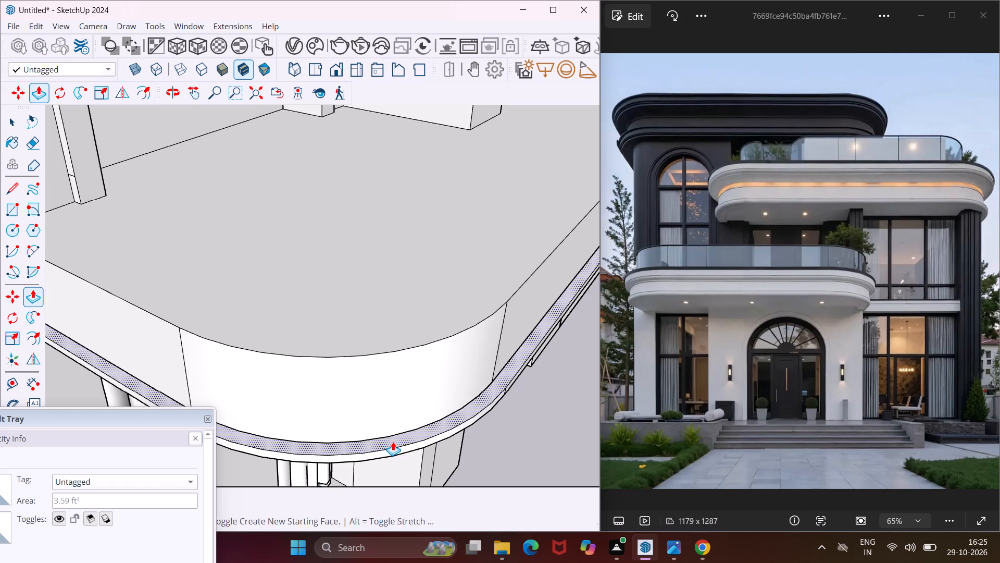
click(391, 440)
key(Escape)
key(space)
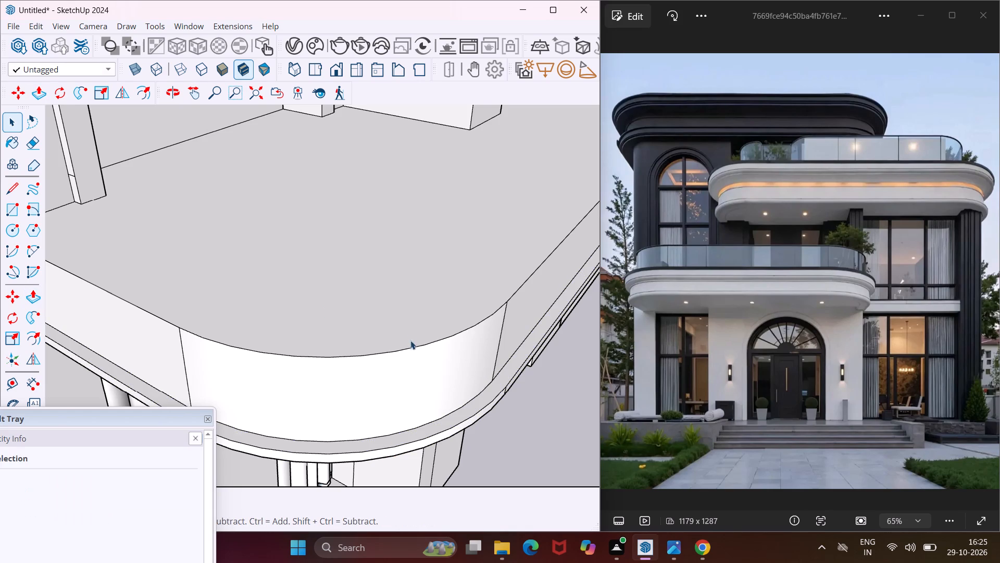
Offset the top outline of the lower curved balcony slab outward by a small distance.
scroll(417, 302, up, 3)
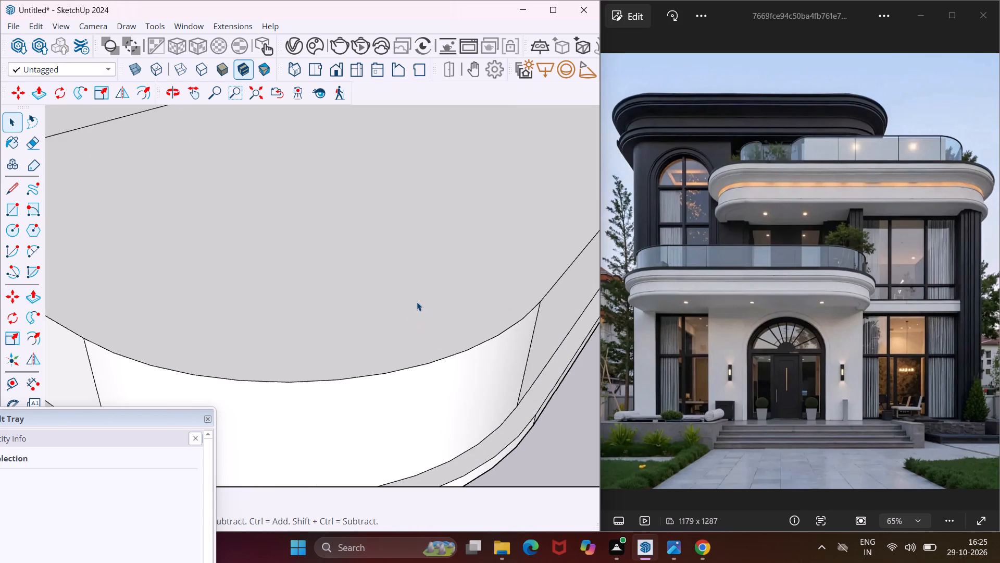
click(417, 302)
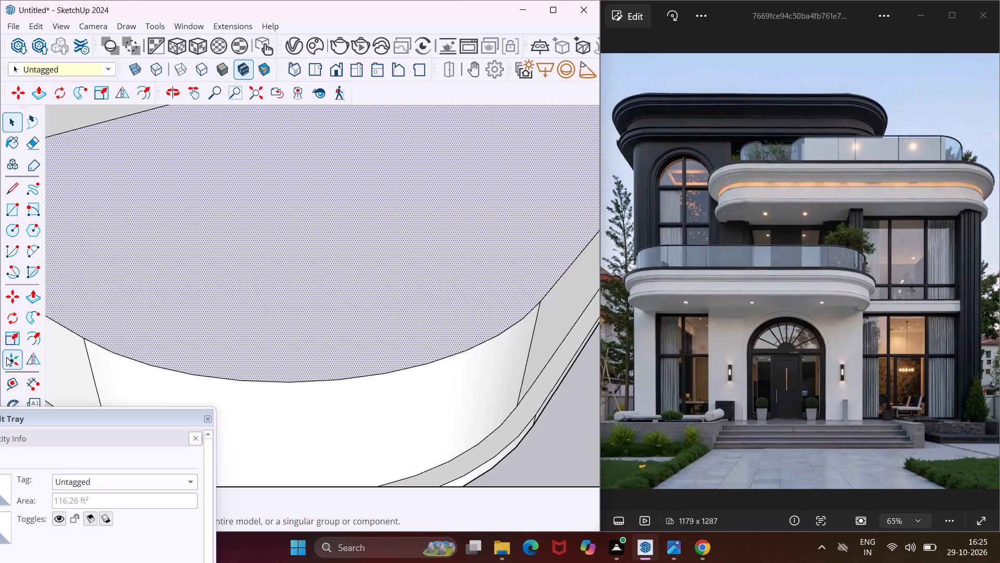
click(24, 340)
scroll(272, 342, up, 3)
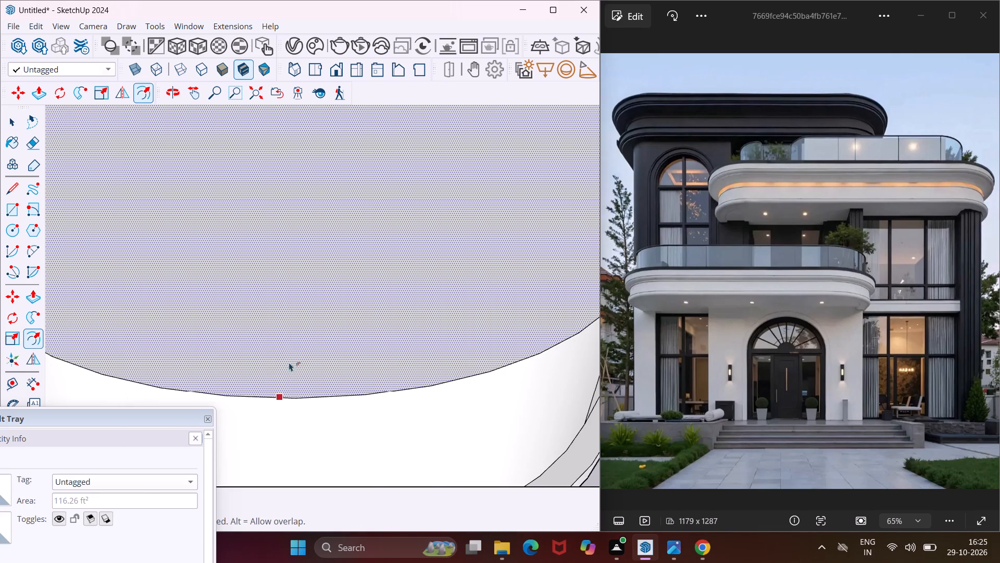
click(323, 405)
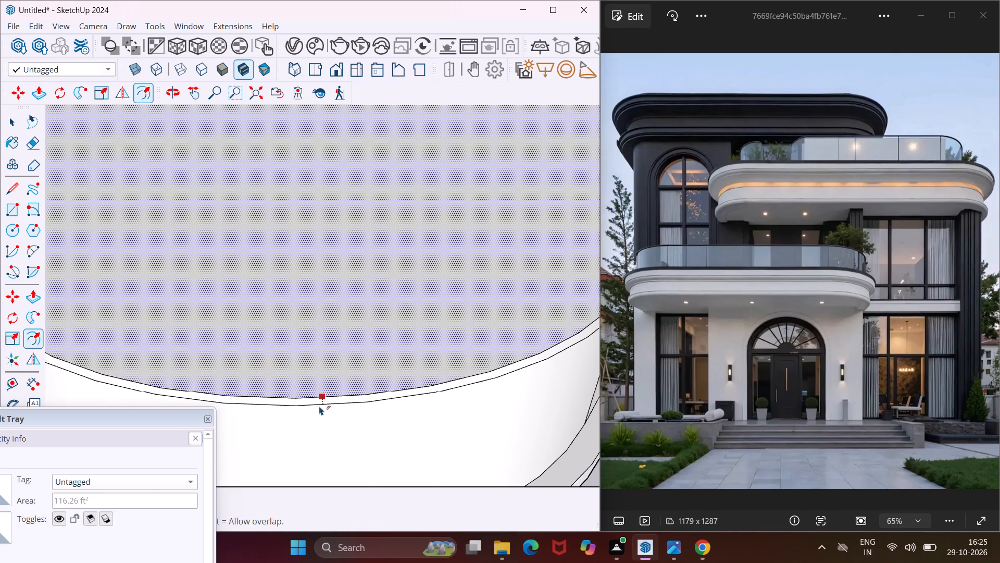
click(319, 406)
key(Escape)
key(space)
Extrude the new narrow strip around the slab's top edge downward slightly to form a projecting band.
scroll(361, 394, up, 4)
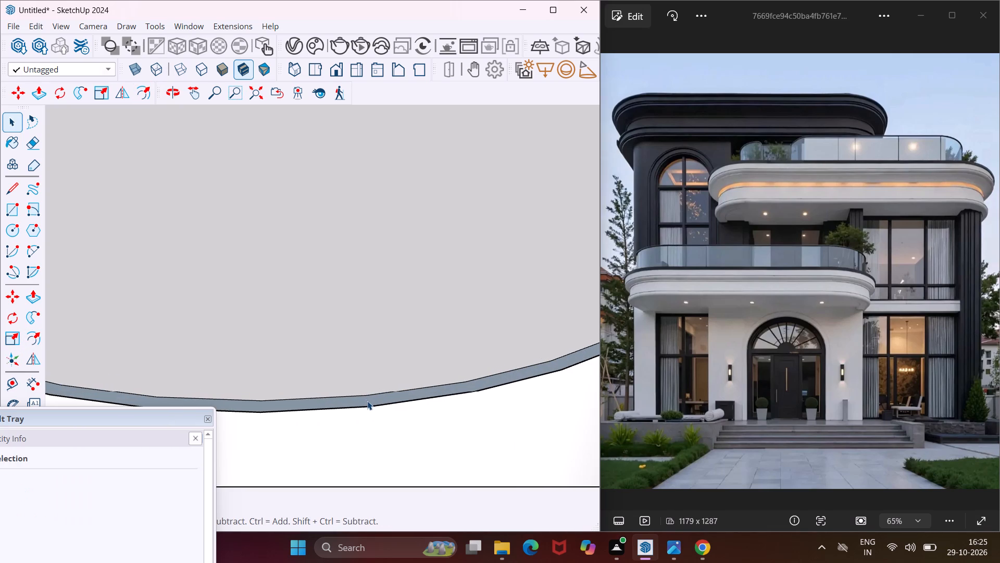
scroll(367, 401, up, 1)
click(368, 401)
key(p)
click(368, 401)
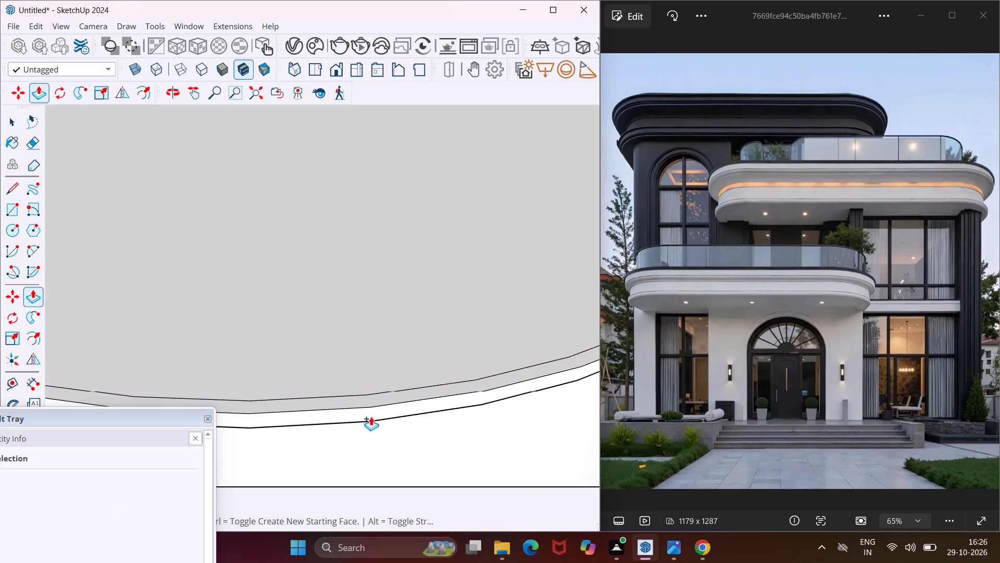
click(371, 420)
key(grave)
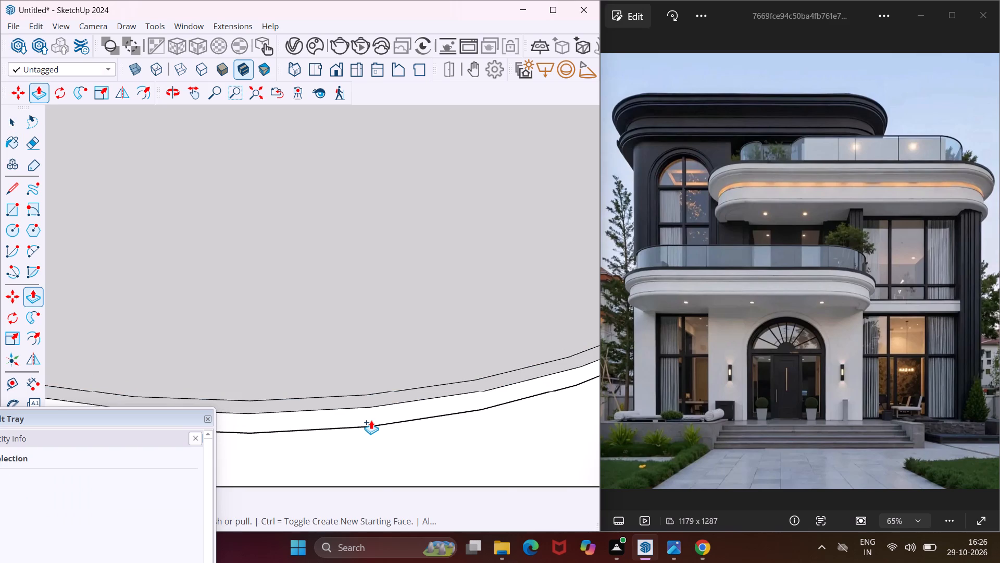
key(Escape)
key(space)
Offset the outline of the slab's projecting top band outward by about the band's own width.
middle_drag(370, 391, 395, 417)
scroll(392, 389, up, 4)
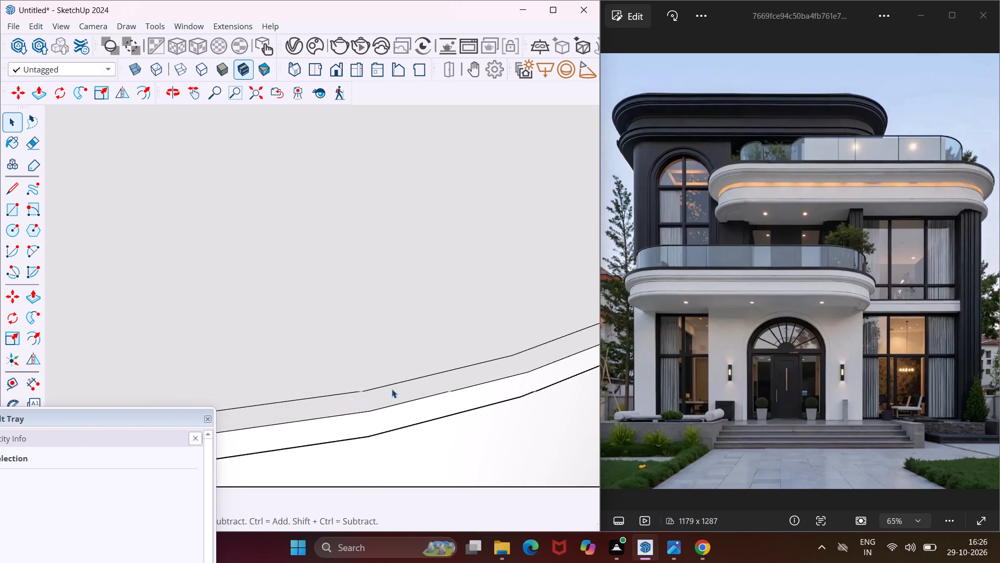
scroll(392, 389, up, 3)
click(424, 397)
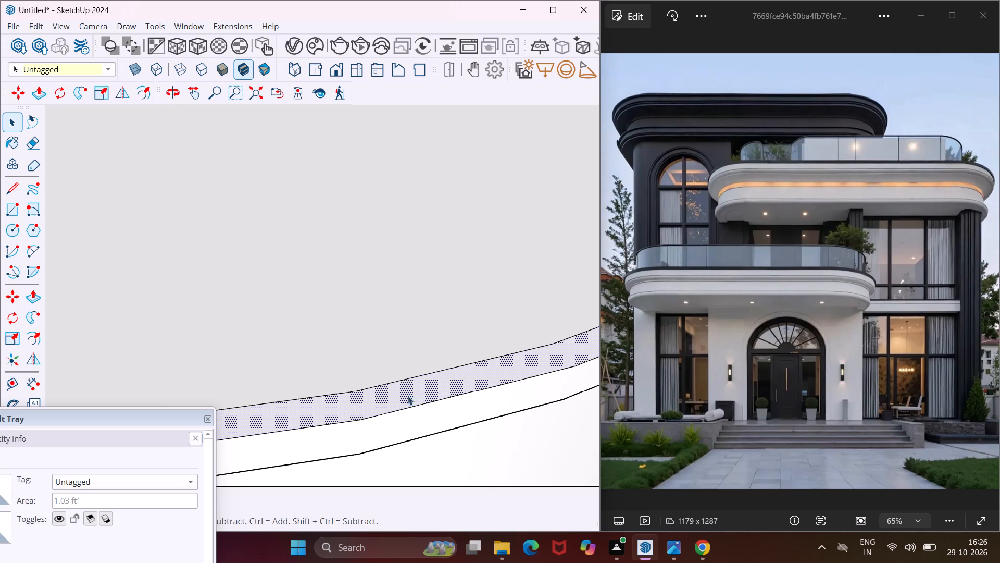
click(31, 331)
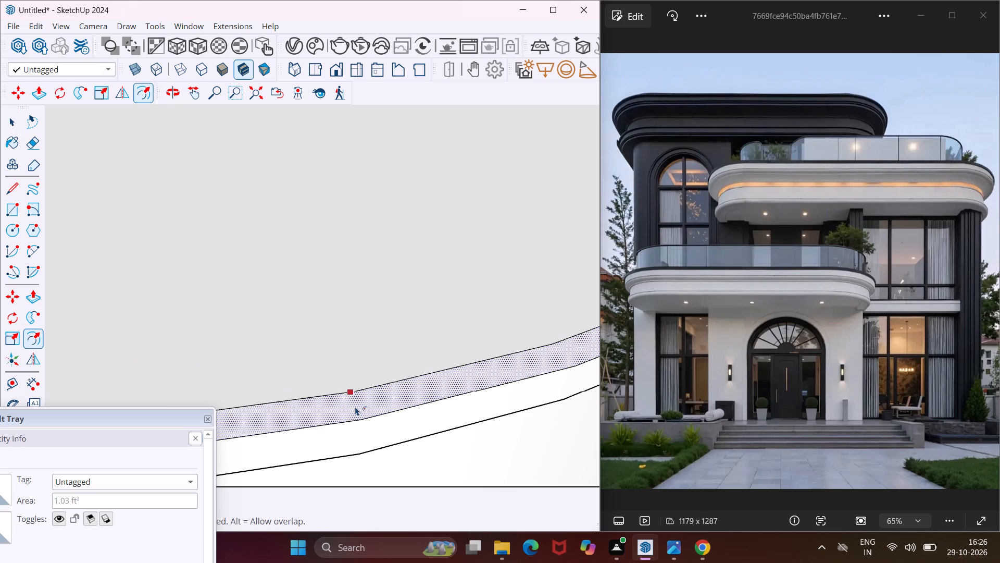
scroll(363, 416, up, 3)
click(365, 417)
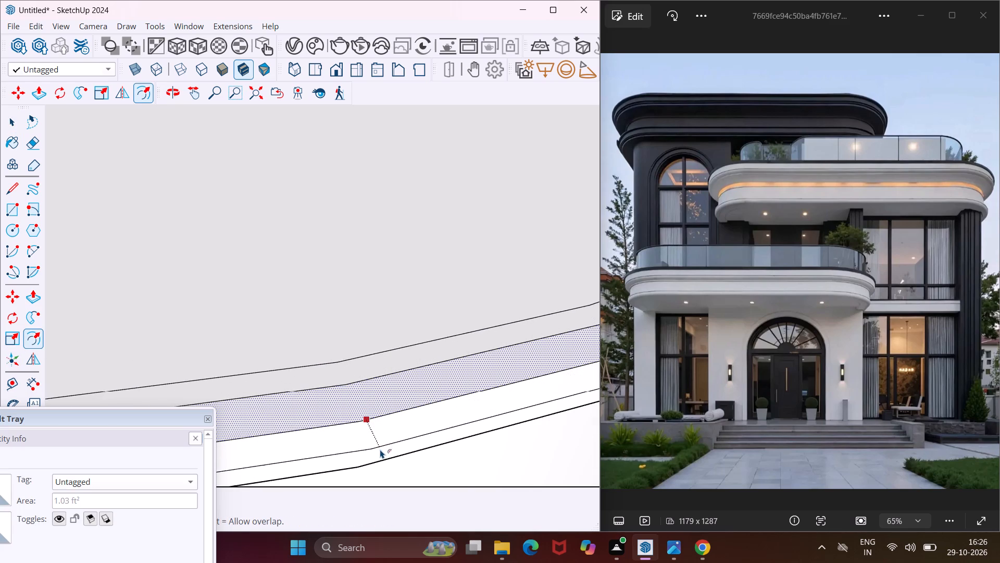
click(381, 450)
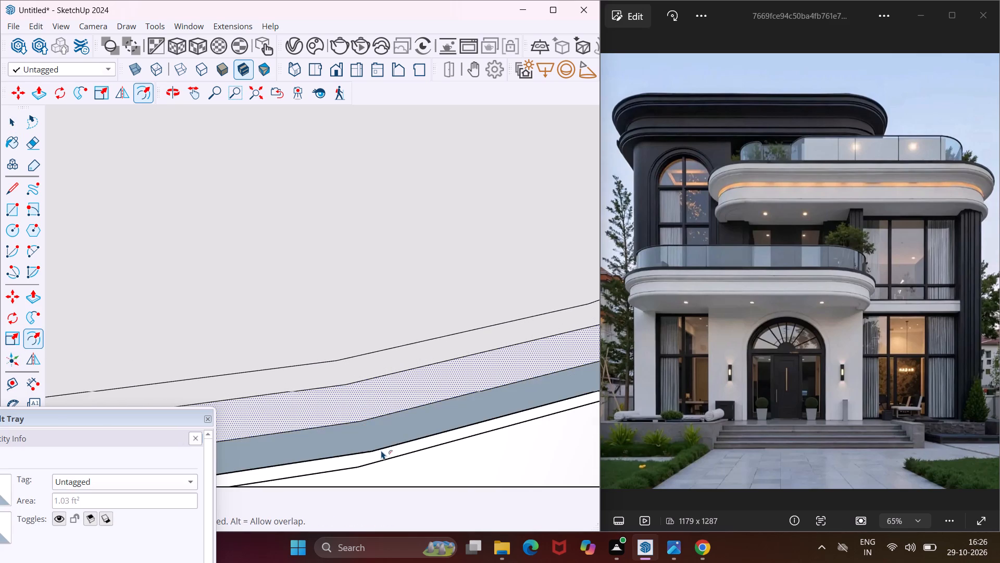
key(Escape)
key(space)
Pull the new outer strip around the slab's top band upward by a small height.
click(390, 432)
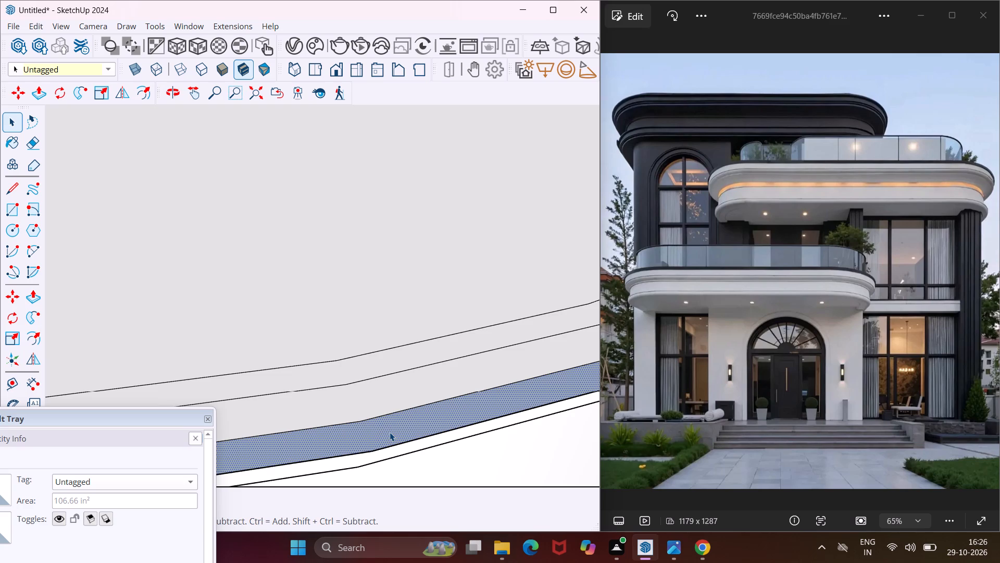
key(p)
click(390, 432)
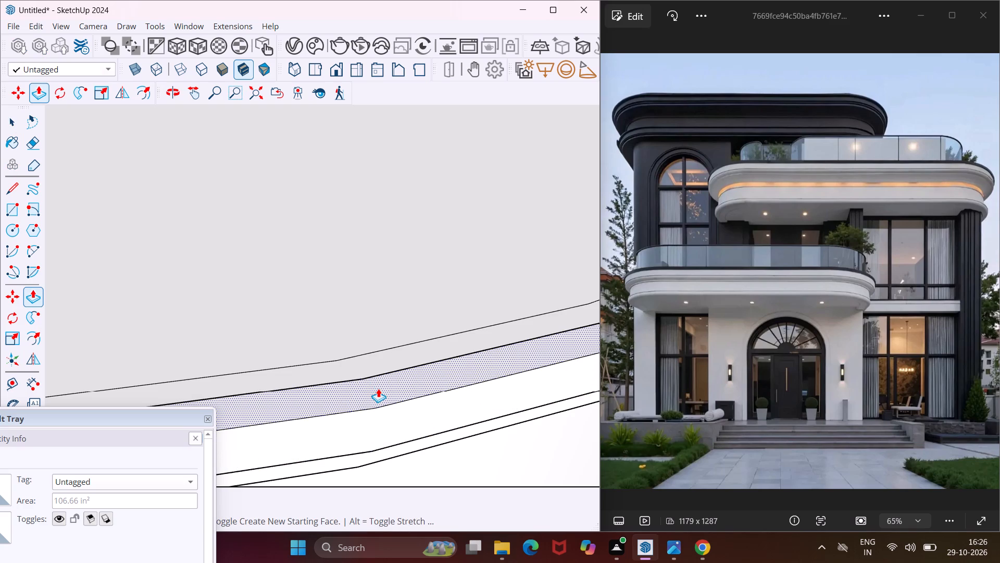
click(378, 388)
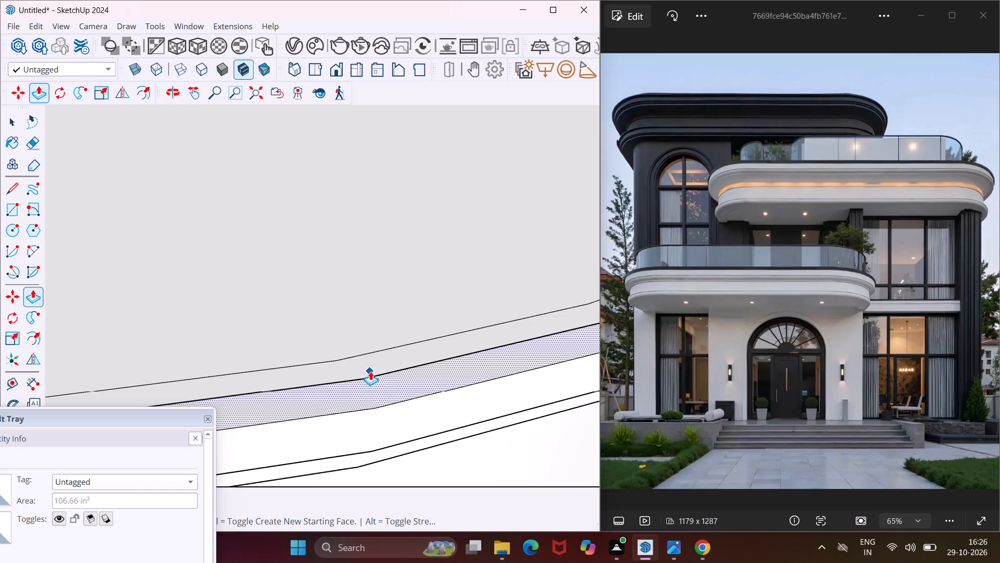
middle_drag(369, 368, 424, 401)
key(Escape)
Raise the two strips inside the outer ring of the slab's top edge flush with that ring.
scroll(387, 357, up, 3)
click(401, 368)
click(468, 371)
middle_drag(421, 334, 451, 353)
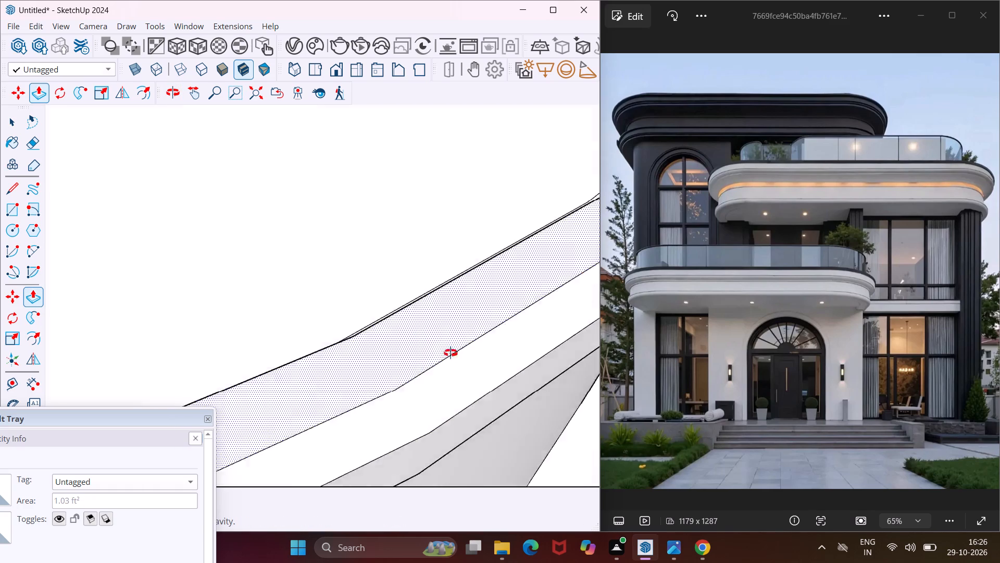
middle_drag(451, 353, 518, 361)
click(369, 307)
click(414, 314)
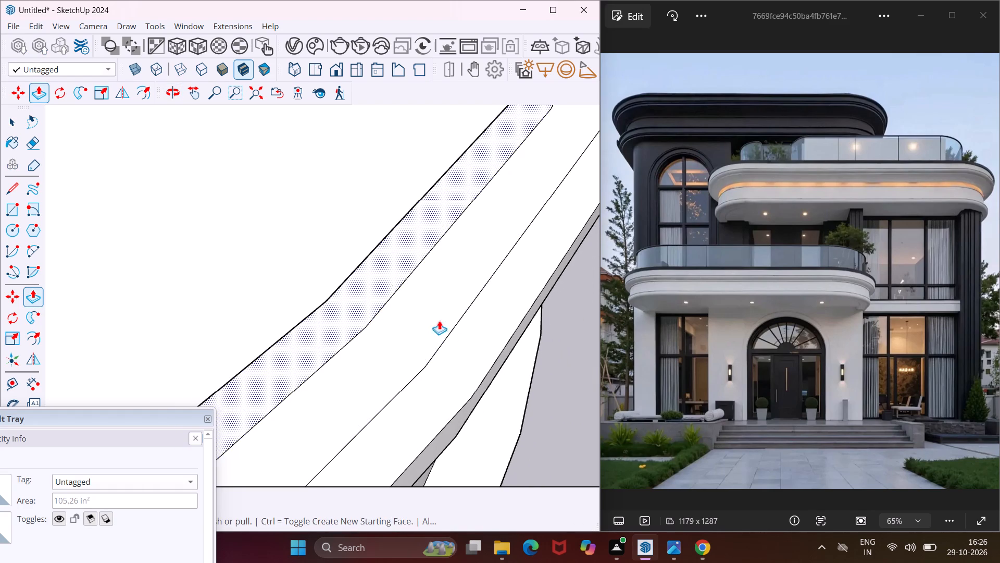
middle_drag(465, 344, 330, 254)
scroll(330, 254, down, 5)
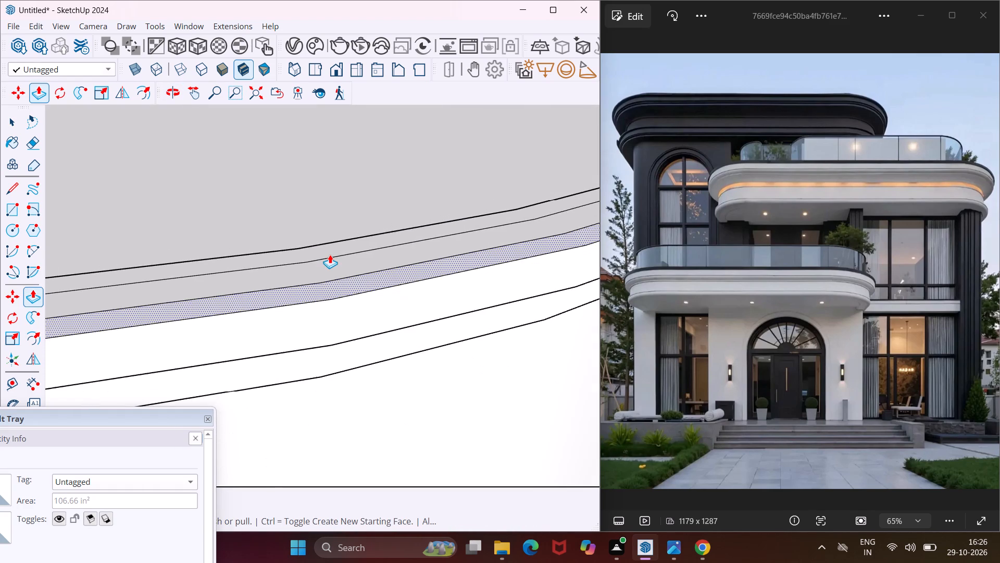
scroll(330, 254, down, 5)
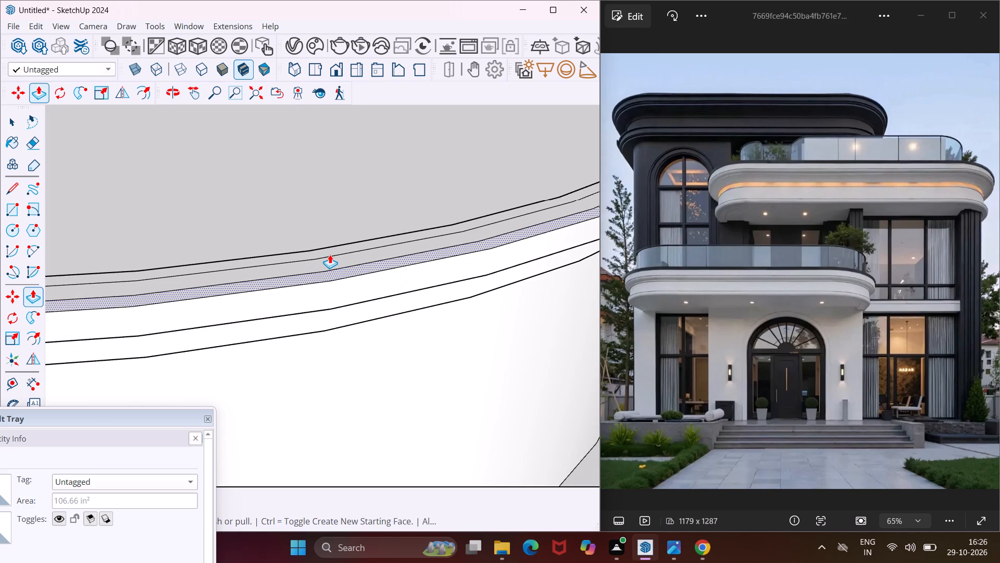
key(Escape)
key(space)
Offset the outermost strip of the slab's raised top edge outward by a very small distance.
middle_drag(370, 288, 362, 266)
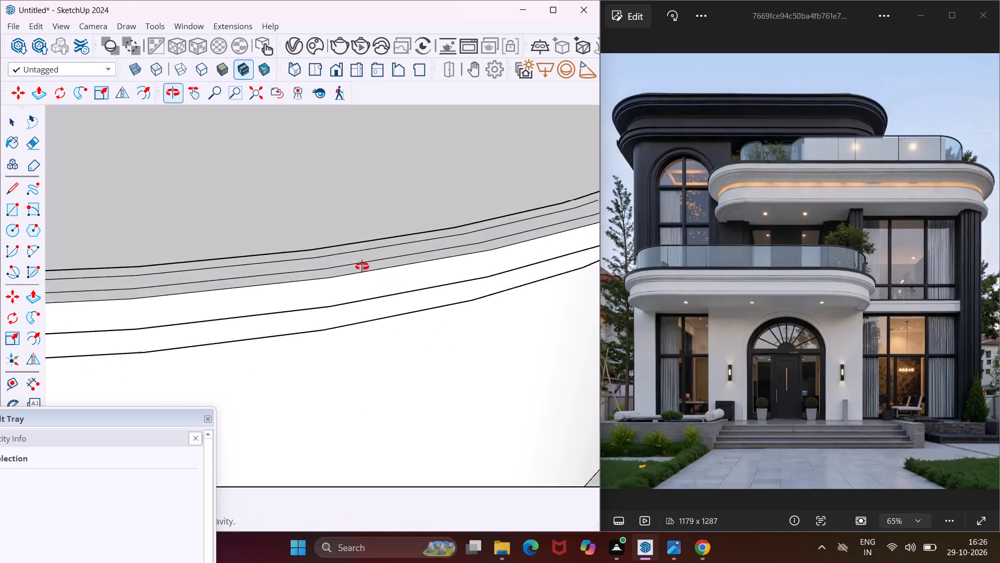
middle_drag(362, 266, 532, 300)
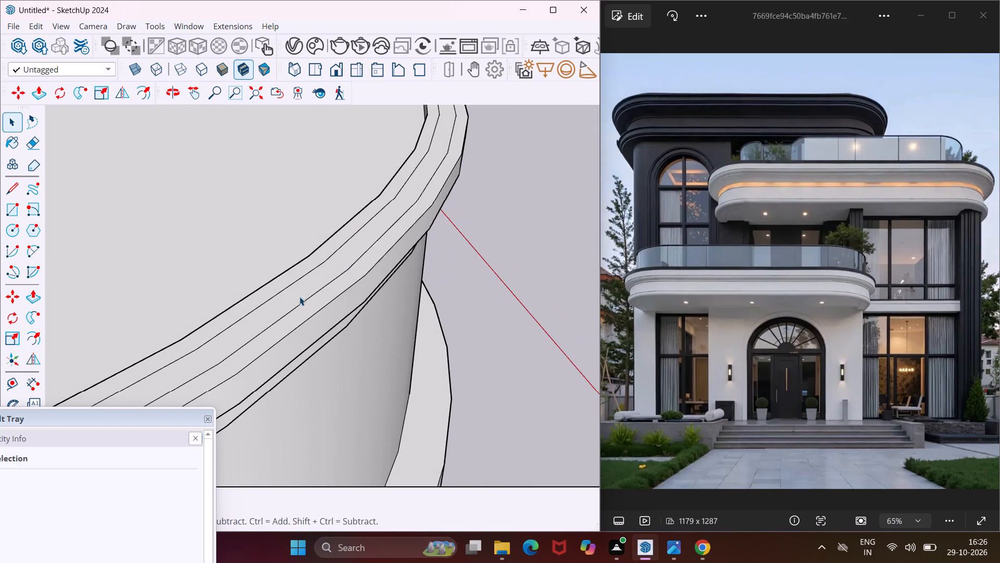
scroll(315, 294, up, 8)
click(331, 298)
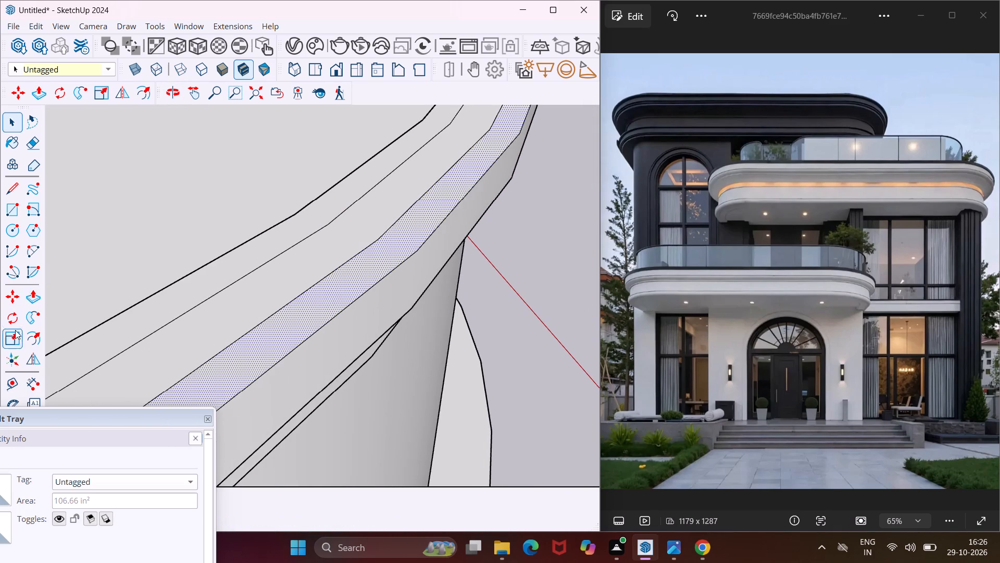
click(29, 333)
scroll(314, 296, up, 3)
click(345, 315)
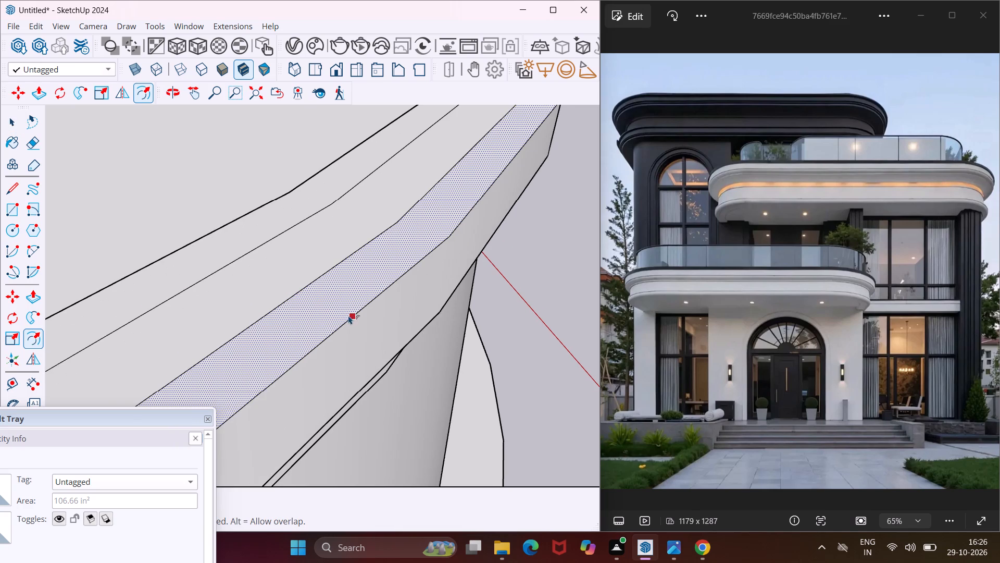
click(368, 323)
key(Escape)
key(space)
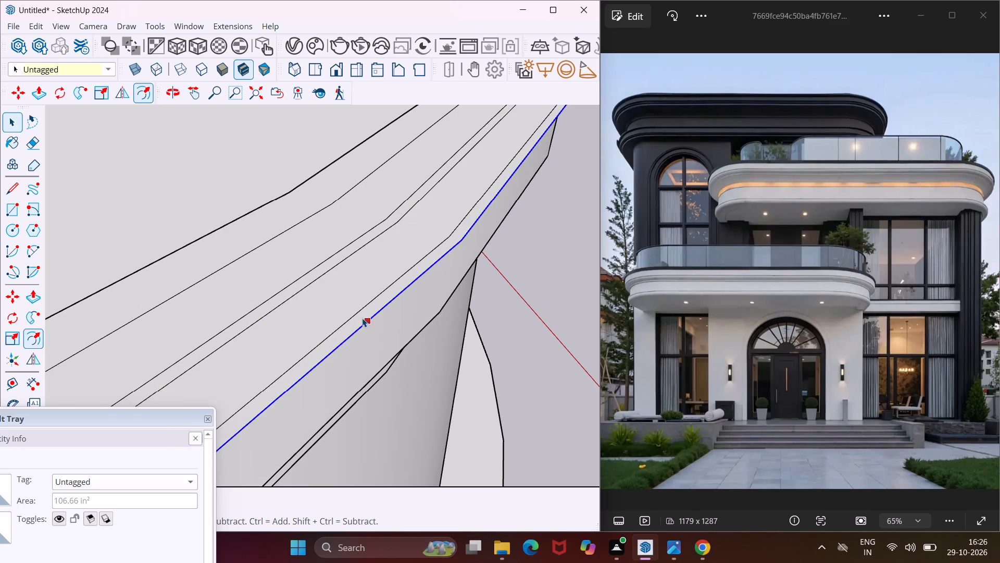
Pull the thin outermost strip of the slab's top edge upward slightly to form a stepped lip.
scroll(359, 315, up, 3)
click(359, 315)
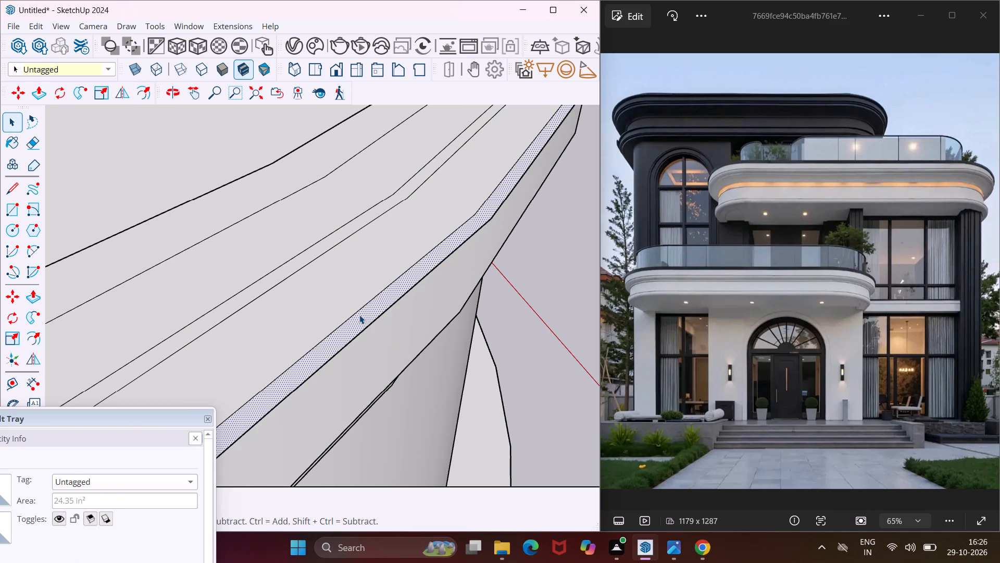
key(p)
click(359, 315)
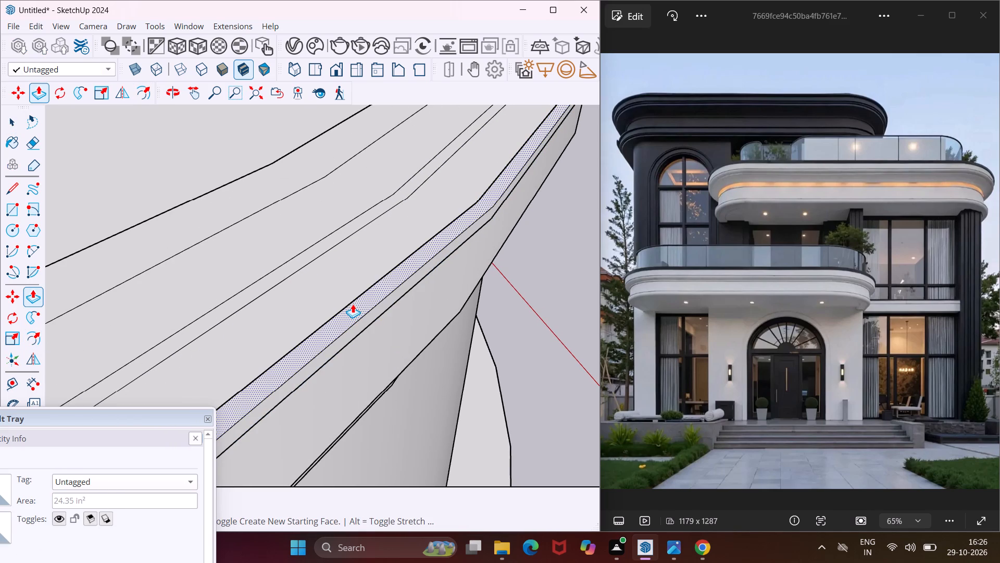
middle_drag(353, 304, 353, 246)
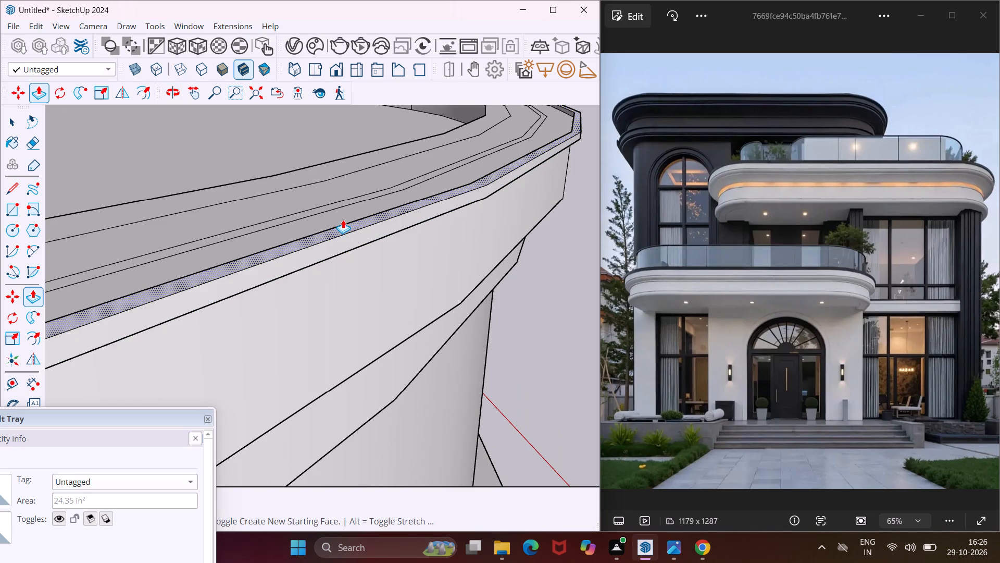
click(342, 217)
key(Escape)
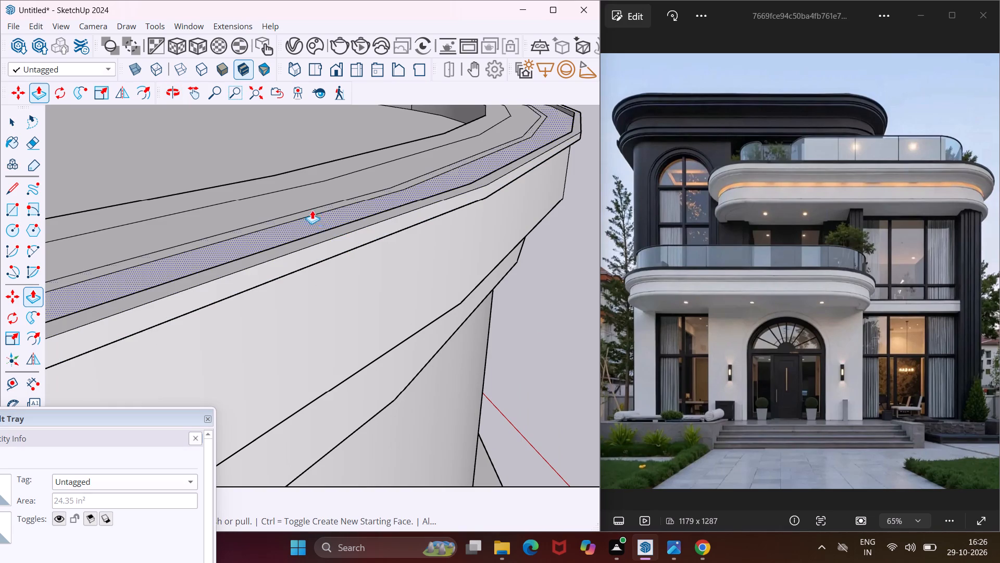
Raise the remaining strips of the slab's top edge and the balcony floor flush with the outermost lip.
middle_drag(305, 206, 385, 238)
scroll(398, 255, up, 2)
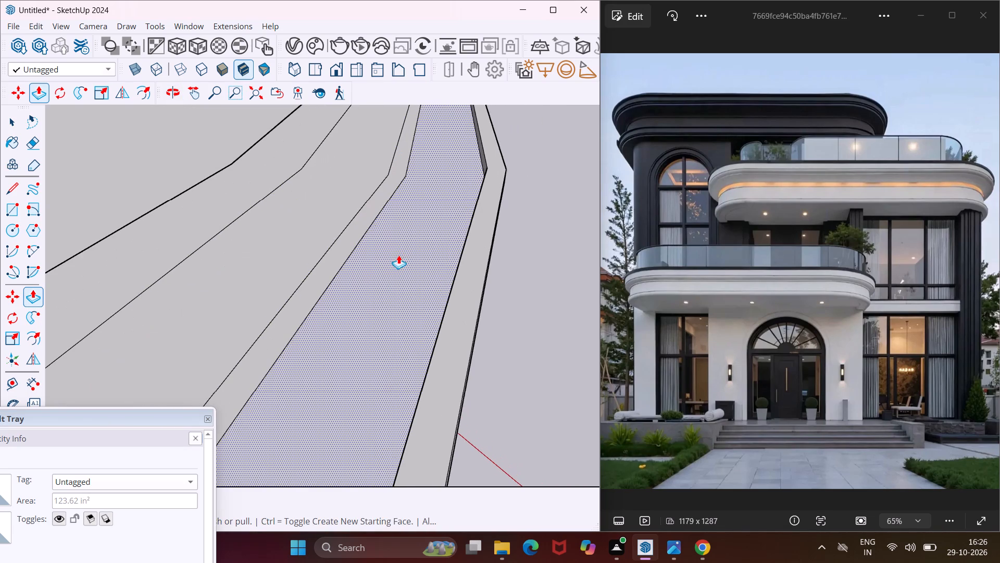
click(413, 264)
click(474, 263)
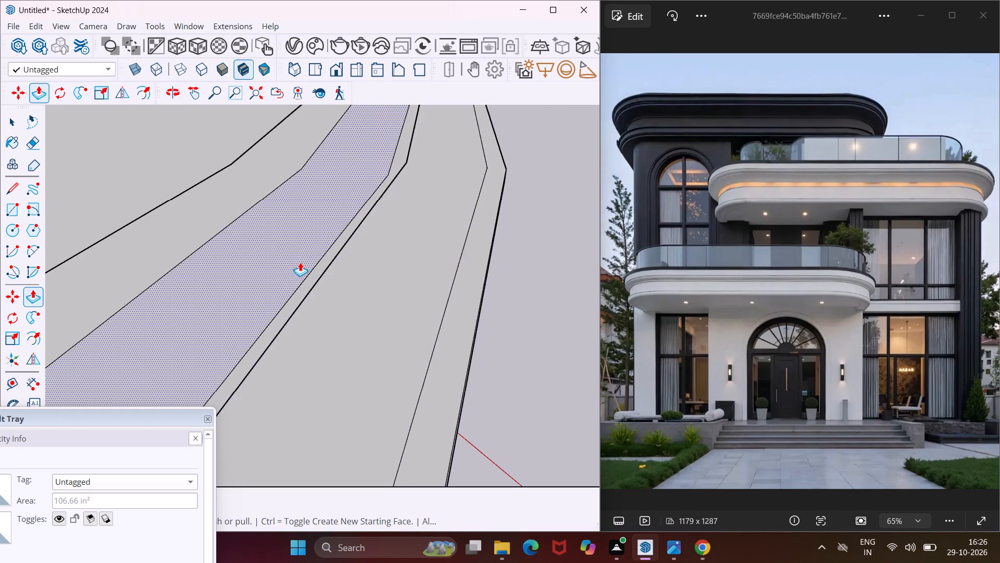
scroll(294, 263, up, 3)
double_click(318, 286)
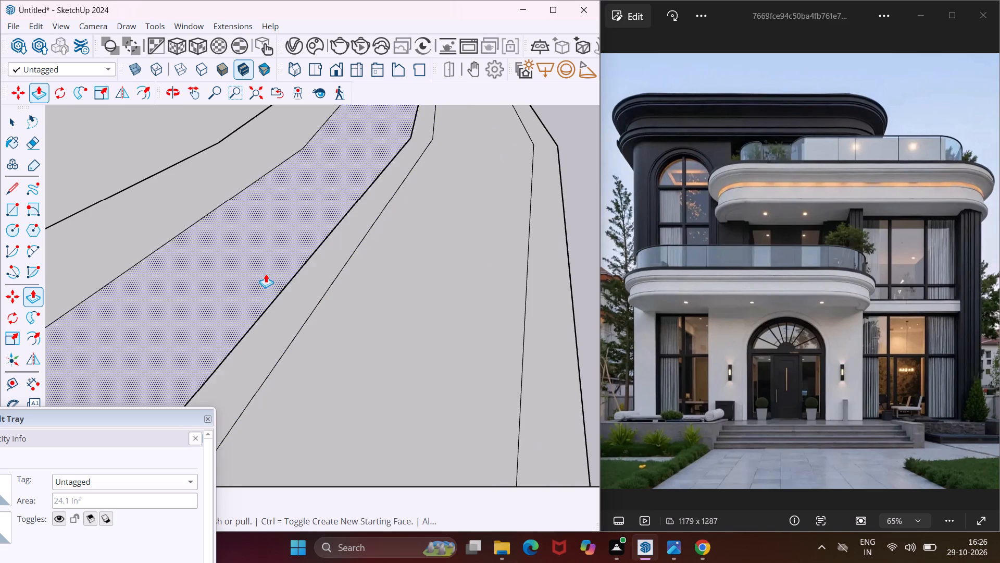
double_click(266, 274)
double_click(169, 194)
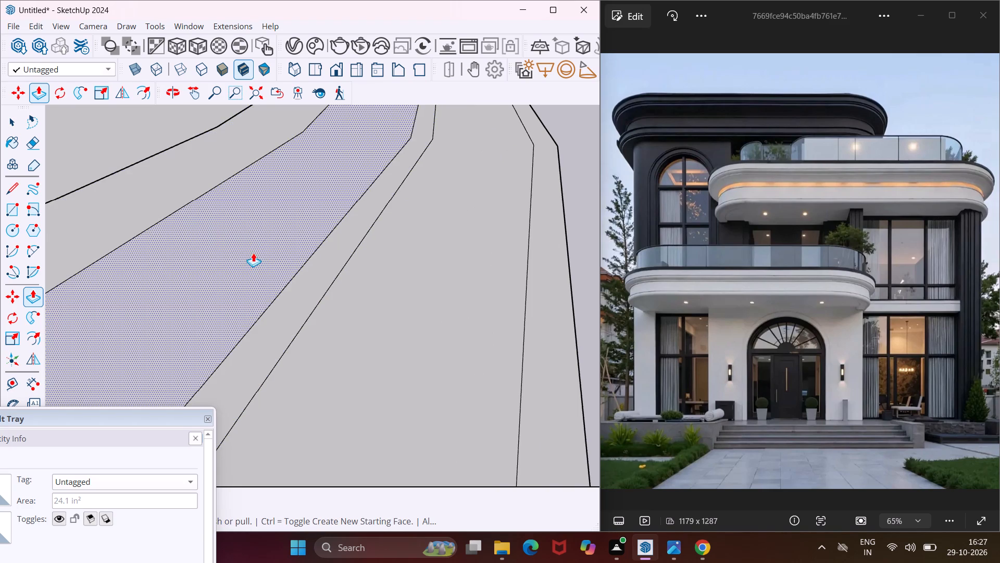
middle_drag(266, 261, 356, 287)
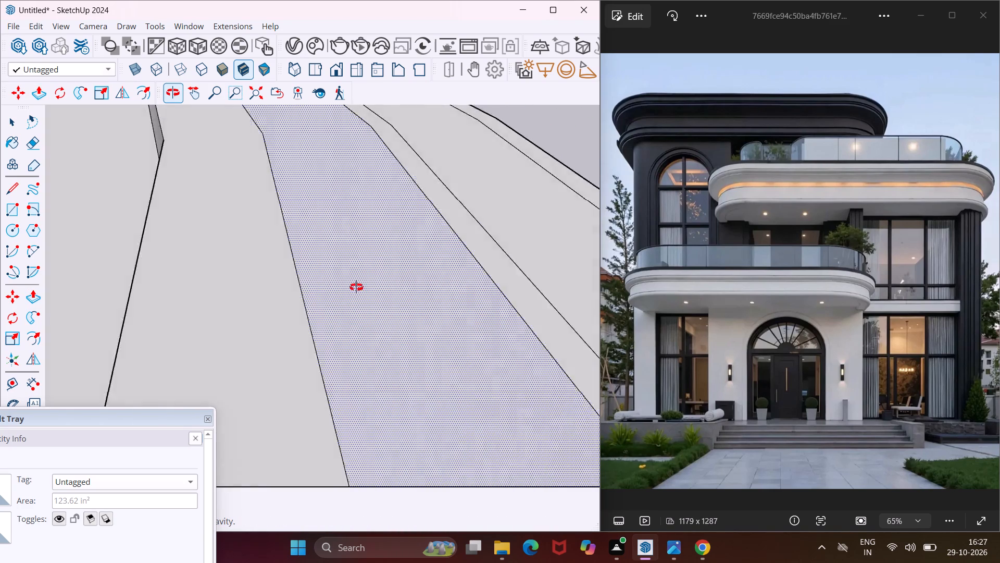
middle_drag(356, 287, 326, 297)
middle_drag(420, 292, 232, 291)
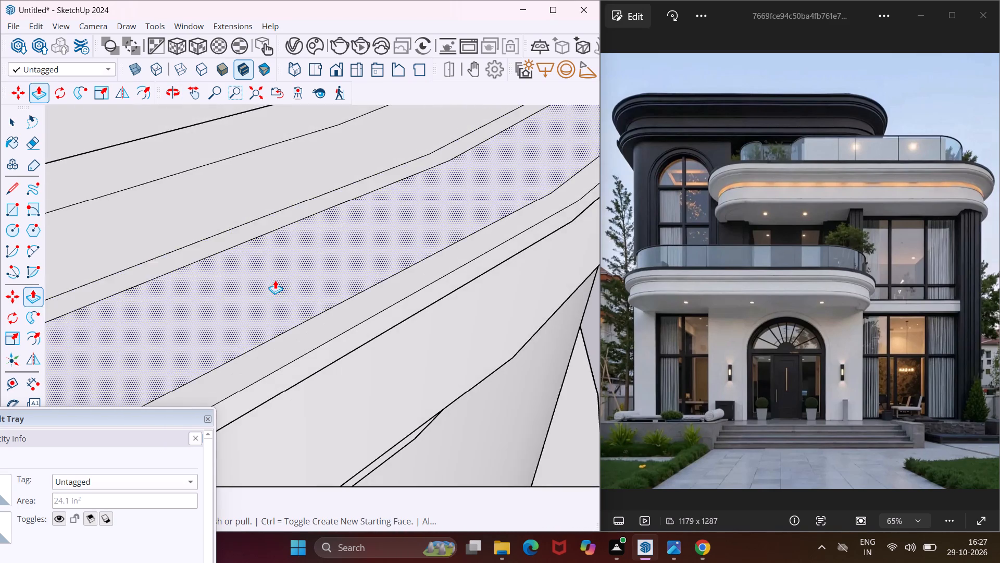
scroll(277, 276, down, 10)
scroll(292, 286, down, 12)
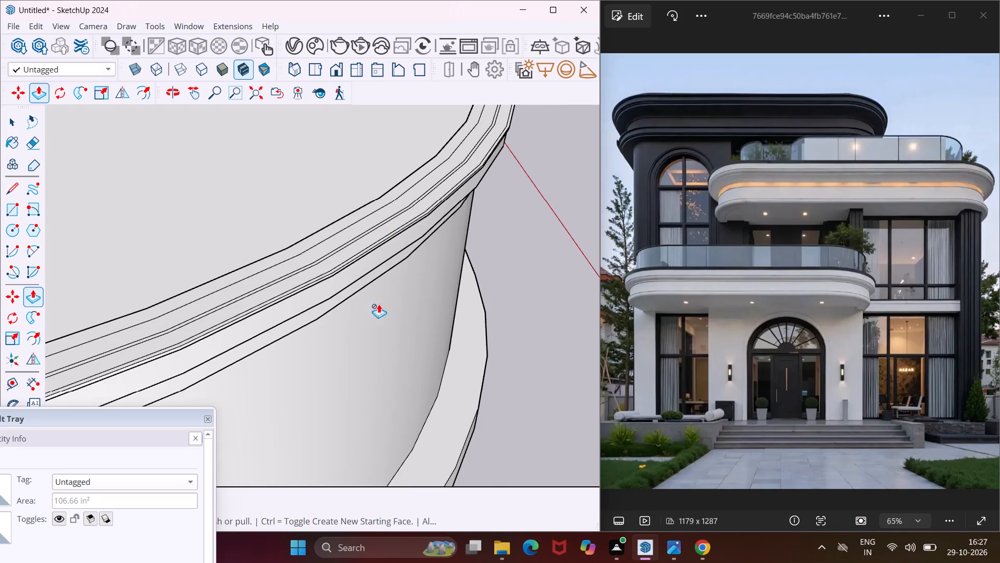
key(Escape)
key(space)
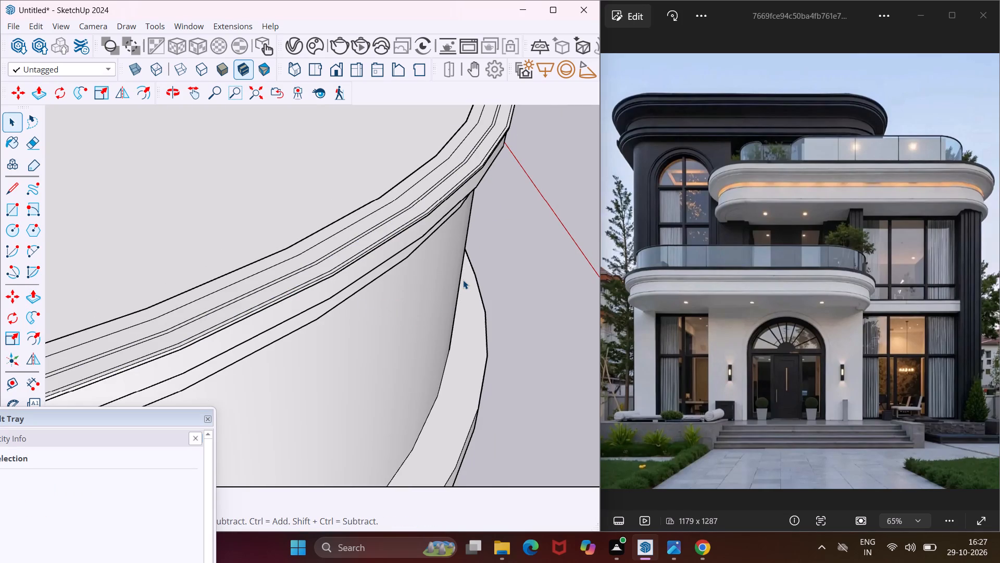
Examine the stepped edge moulding around the balcony slab's curved corner and along its front.
middle_drag(478, 268, 278, 267)
scroll(275, 265, down, 5)
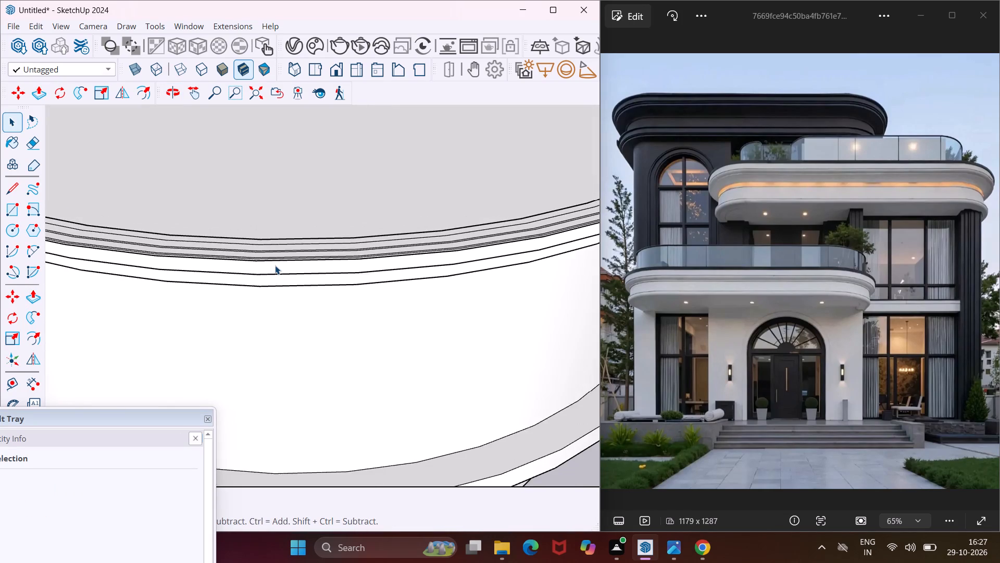
scroll(275, 265, down, 3)
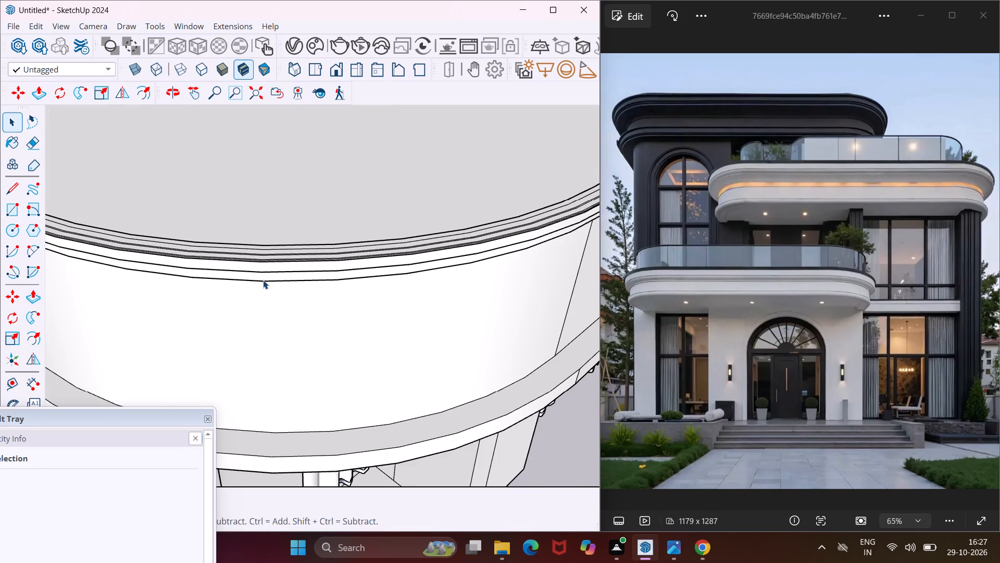
scroll(269, 280, down, 6)
middle_drag(287, 282, 154, 289)
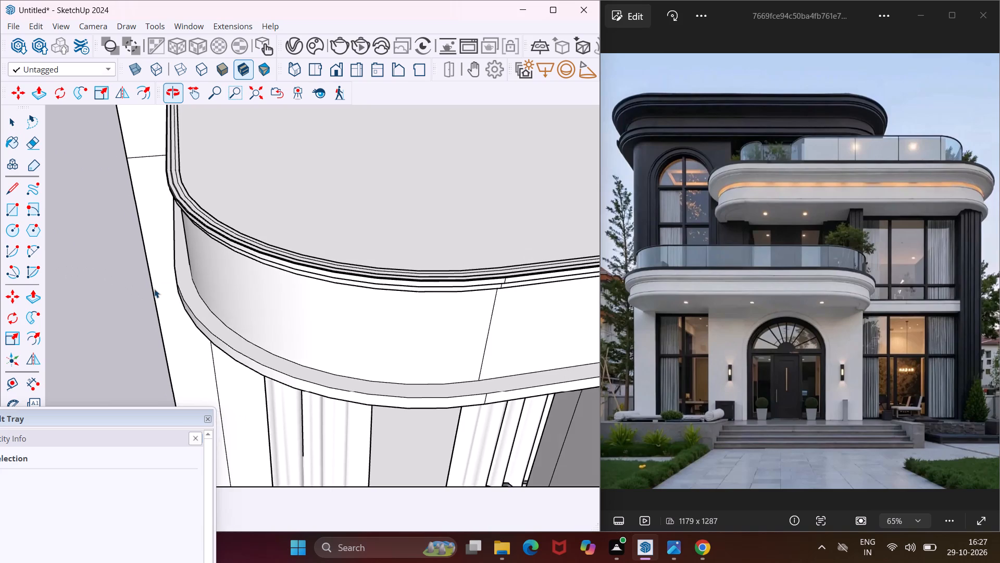
scroll(154, 289, down, 10)
middle_drag(354, 243, 303, 232)
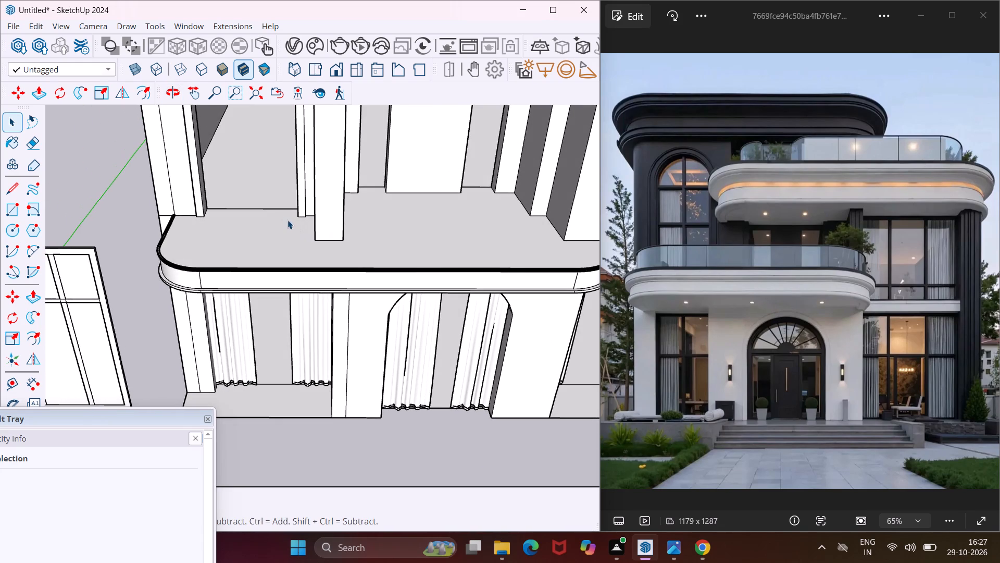
scroll(172, 251, up, 11)
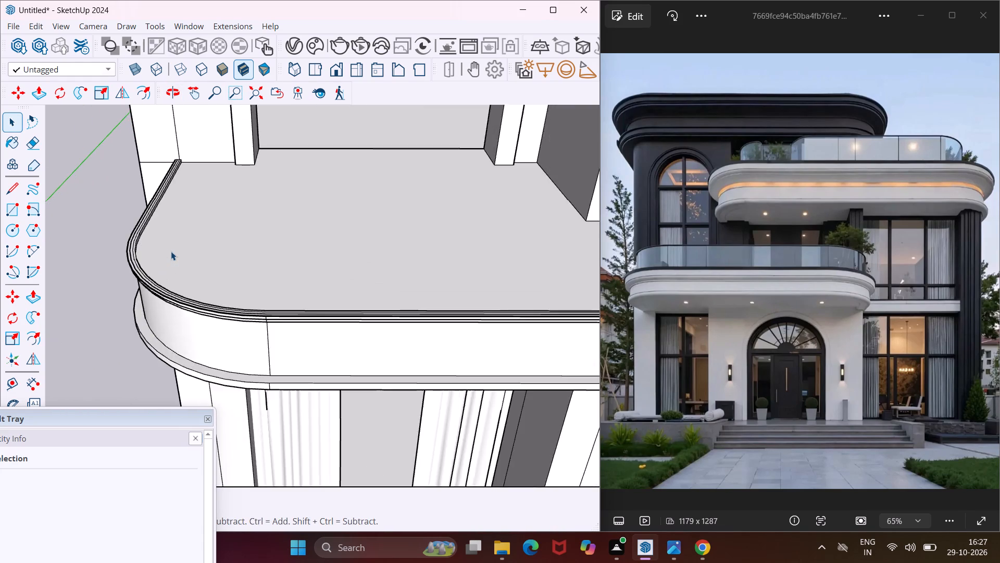
scroll(171, 251, up, 4)
middle_drag(171, 251, 266, 302)
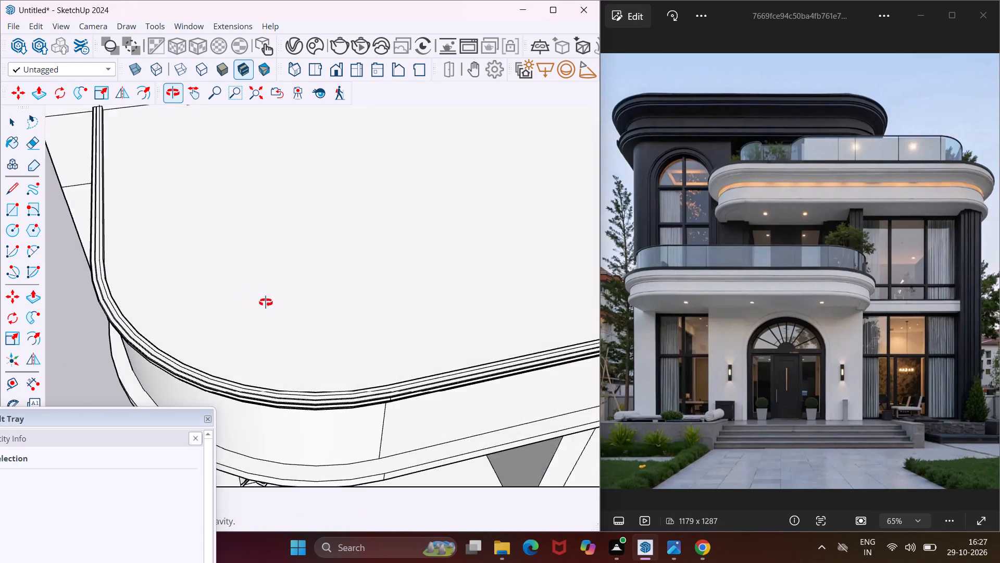
middle_drag(266, 302, 322, 292)
scroll(109, 343, up, 10)
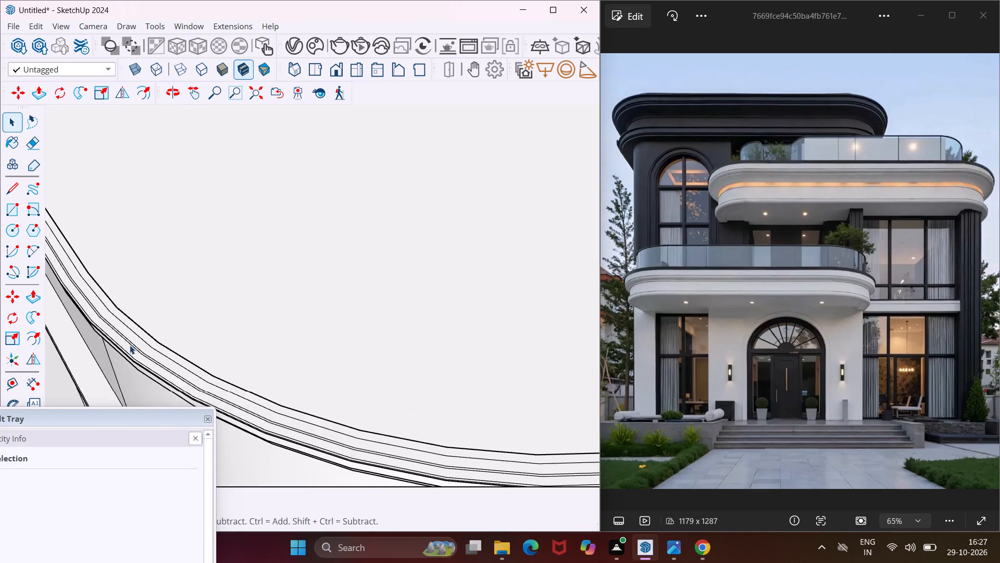
scroll(130, 345, up, 11)
scroll(130, 345, down, 6)
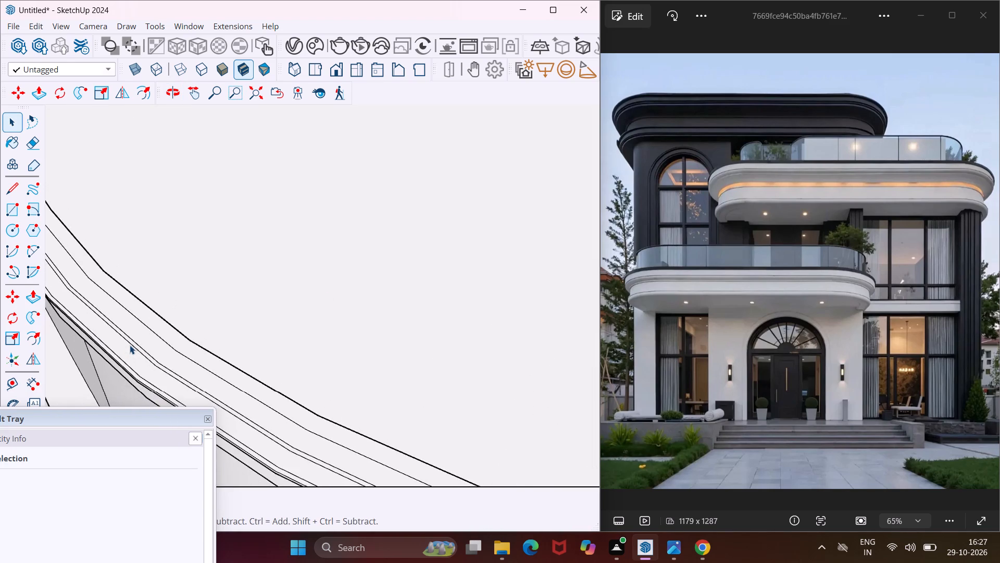
scroll(130, 345, down, 18)
scroll(124, 345, down, 5)
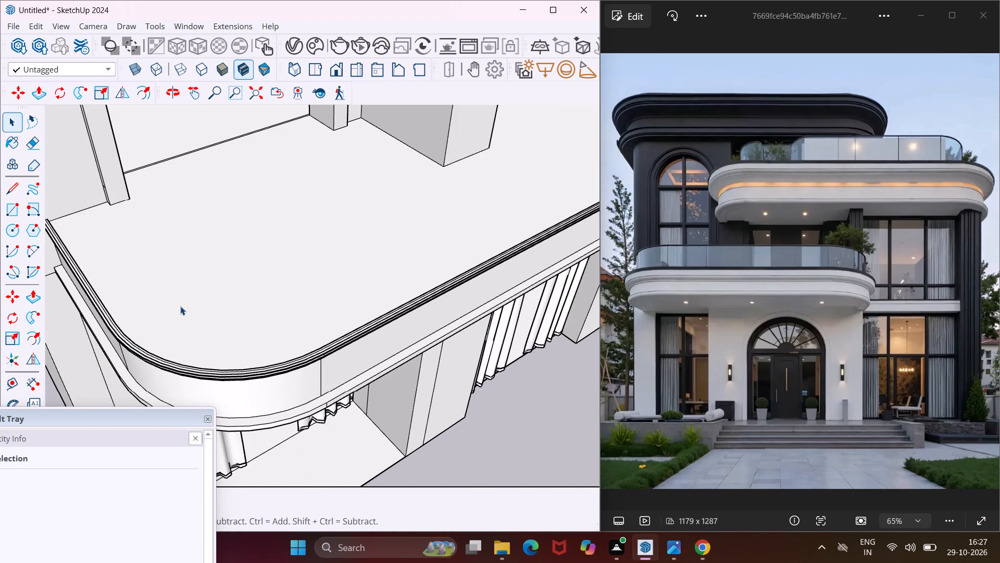
Offset the balcony floor's outline inward and offset that new line slightly back outward to outline a thin parallel strip.
click(182, 306)
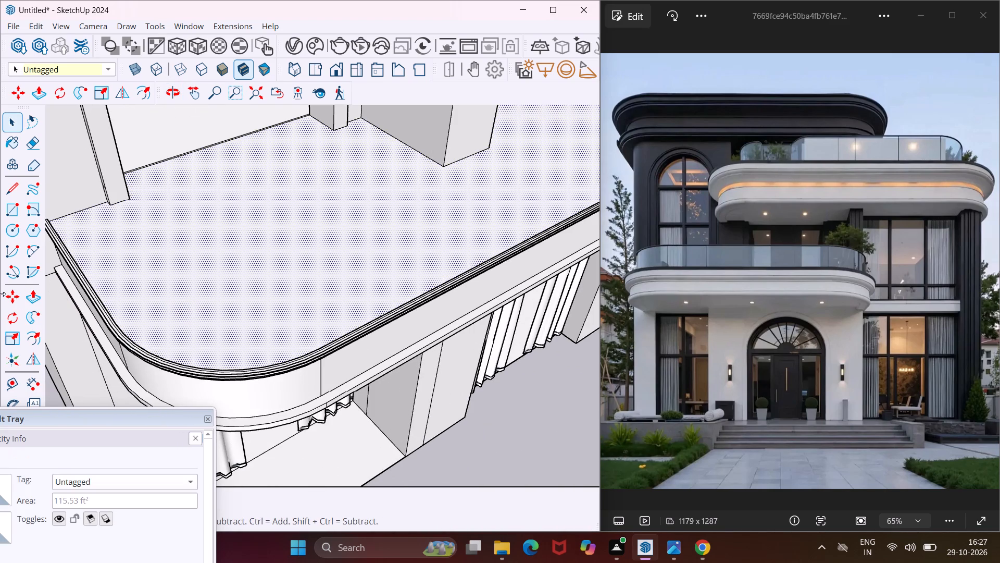
click(33, 338)
scroll(152, 293, up, 3)
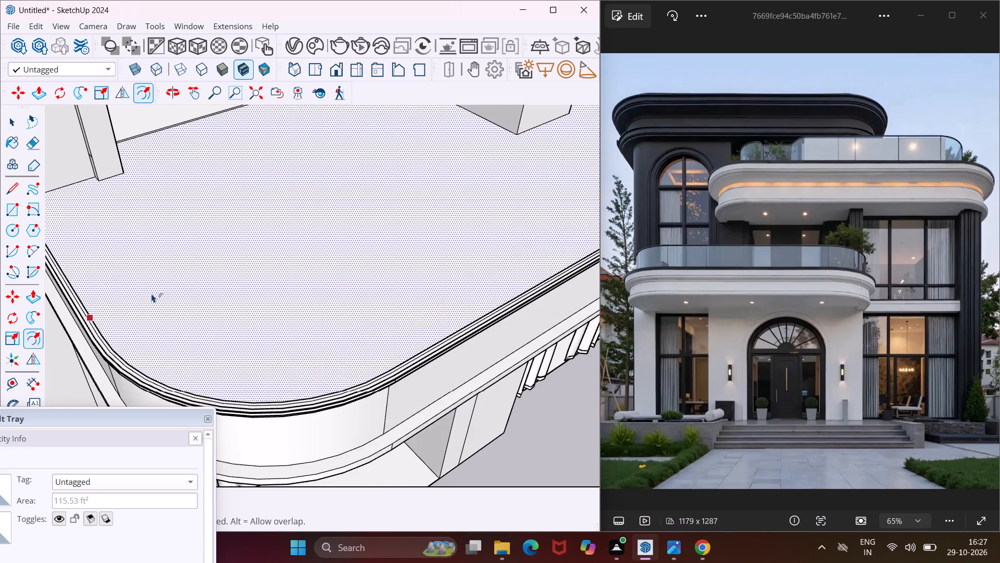
scroll(149, 298, up, 3)
click(133, 320)
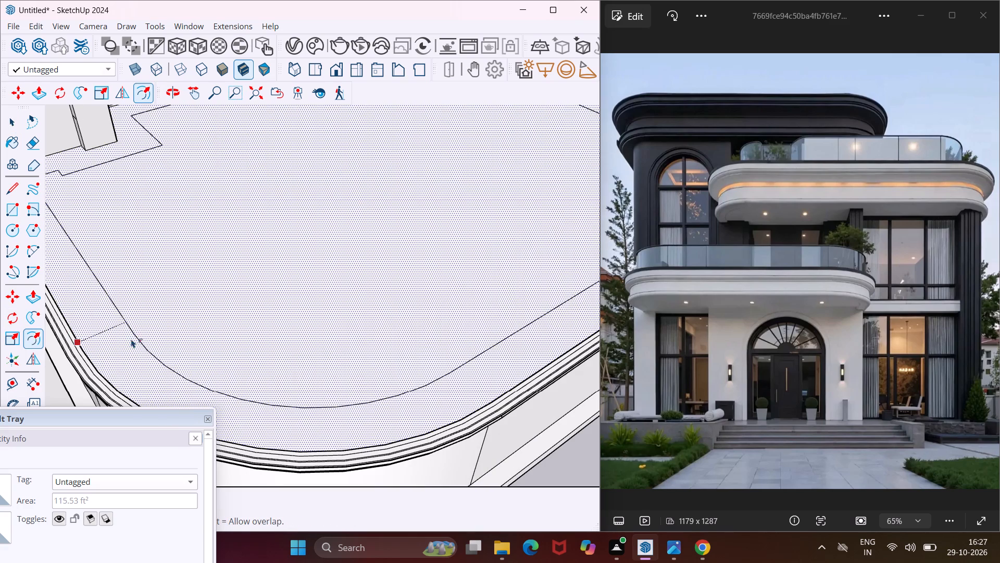
click(125, 364)
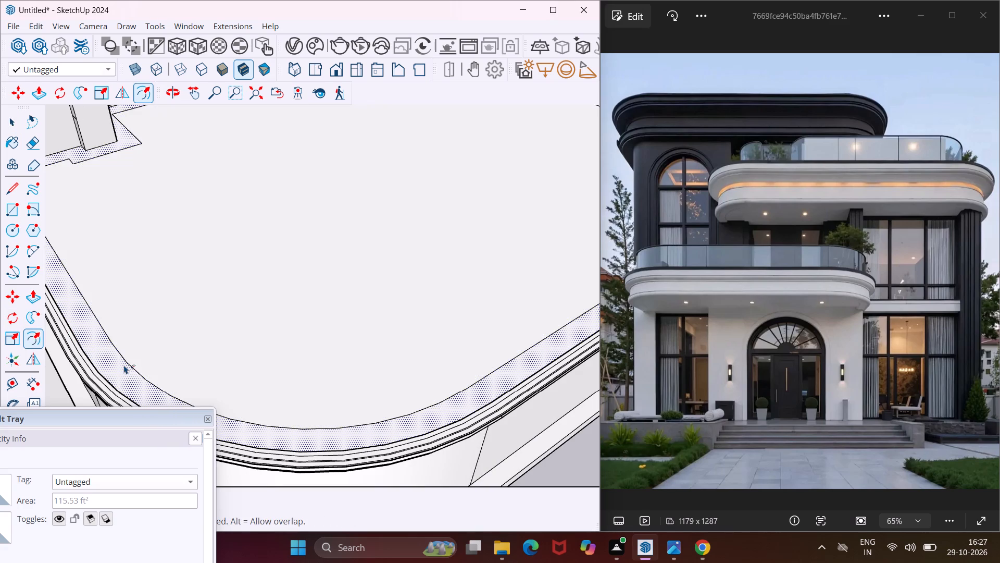
scroll(125, 362, up, 3)
click(126, 359)
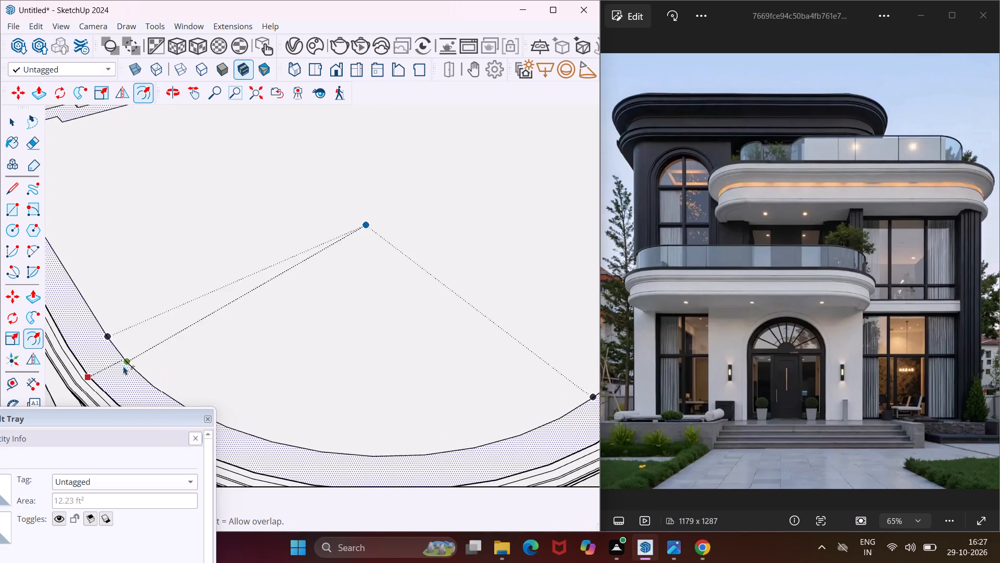
click(122, 367)
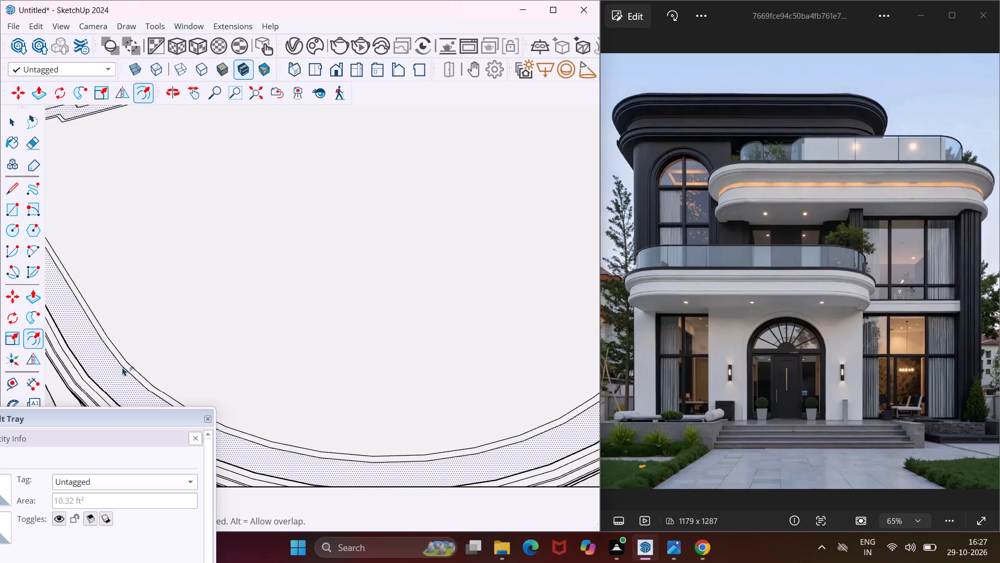
key(Escape)
key(space)
scroll(232, 313, down, 12)
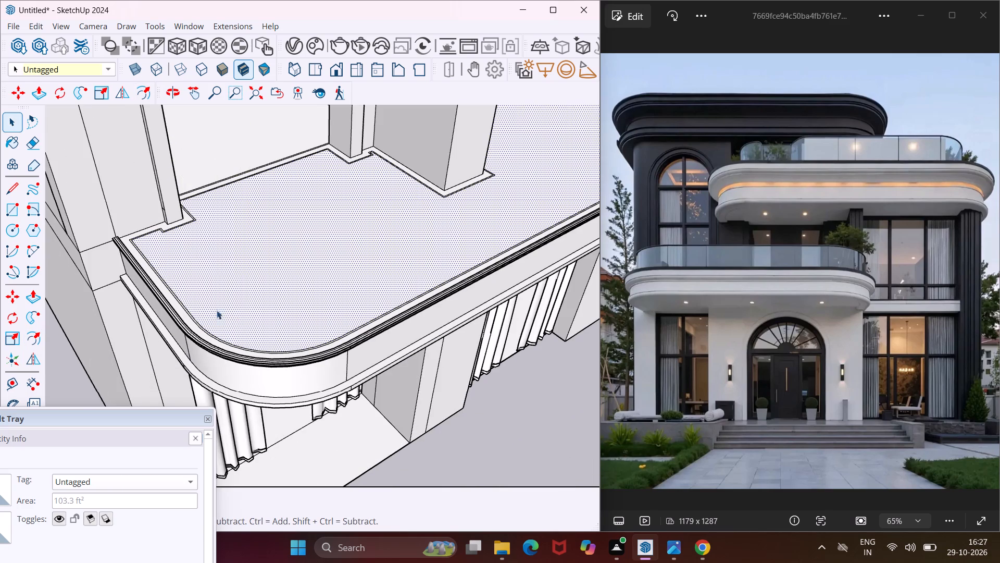
Extend both lines of the thin strip straight to the wall at the near end of the balcony floor.
click(7, 195)
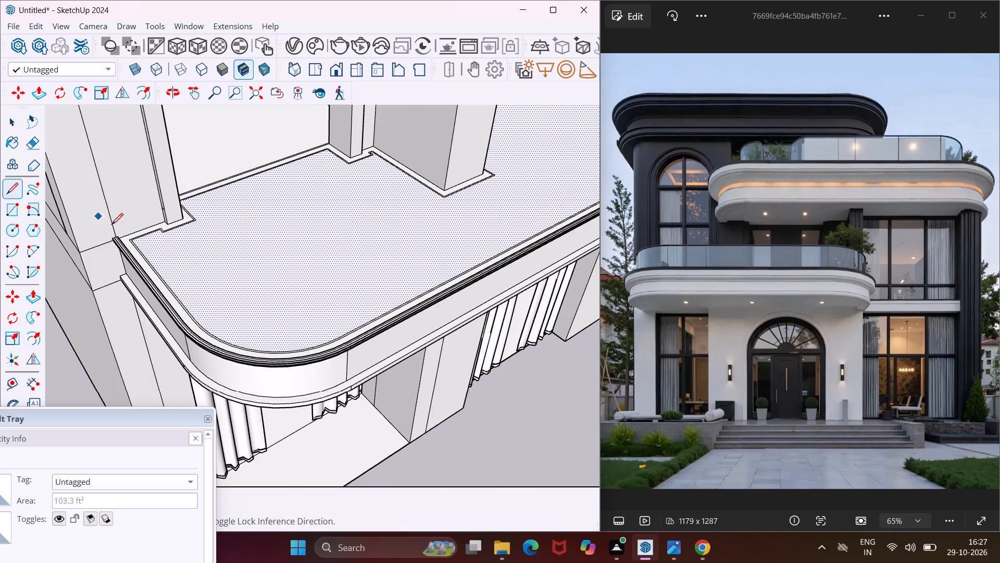
scroll(128, 234, up, 19)
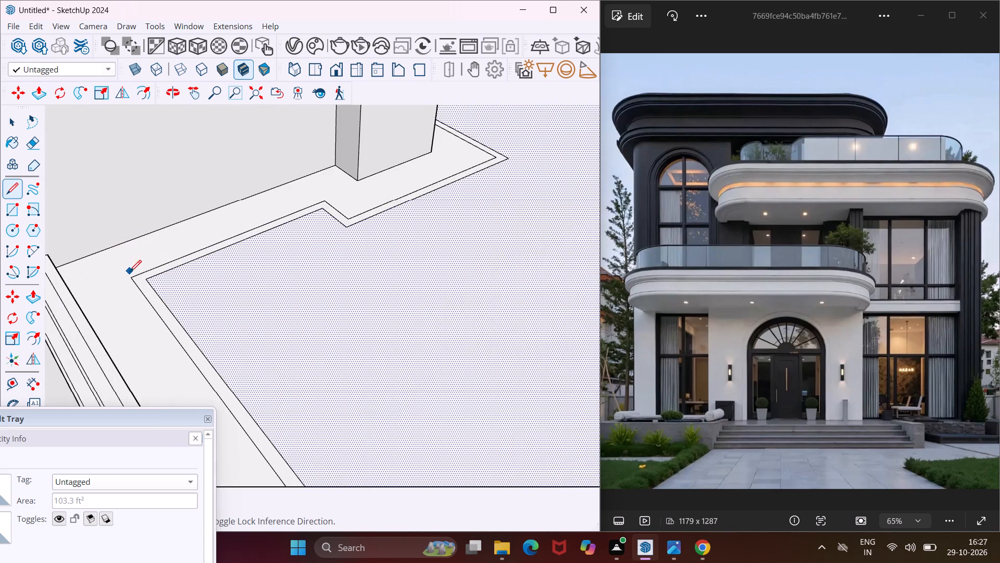
click(131, 279)
click(112, 248)
click(148, 280)
click(123, 247)
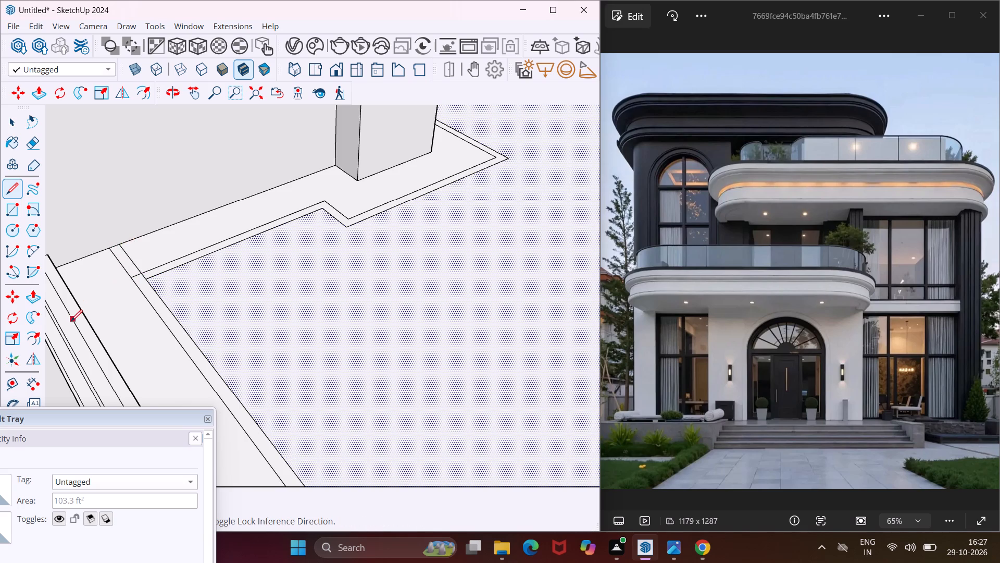
Extend both lines of the thin strip straight to the wall at the opposite curved end of the balcony floor.
scroll(71, 321, down, 18)
scroll(72, 354, down, 10)
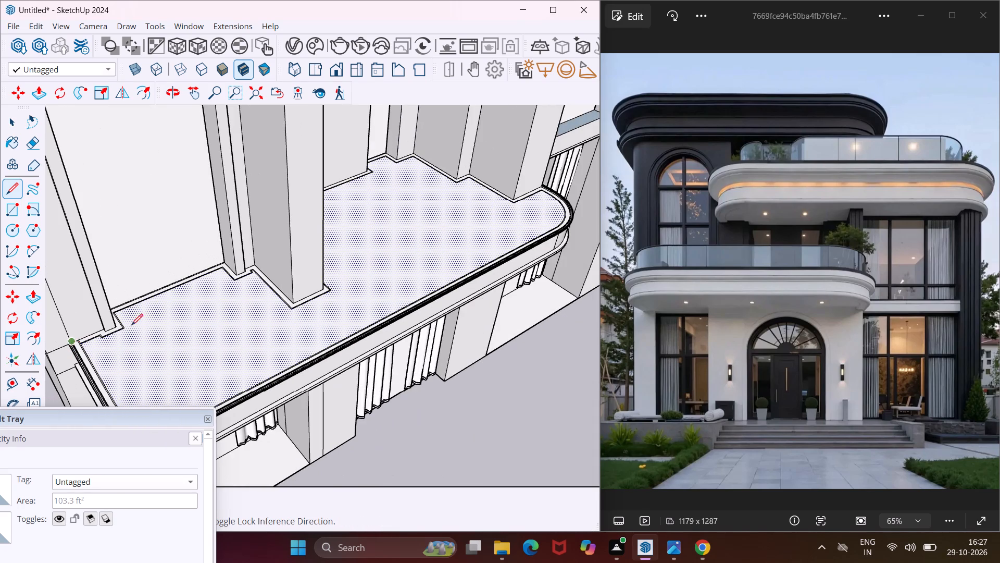
scroll(536, 191, up, 9)
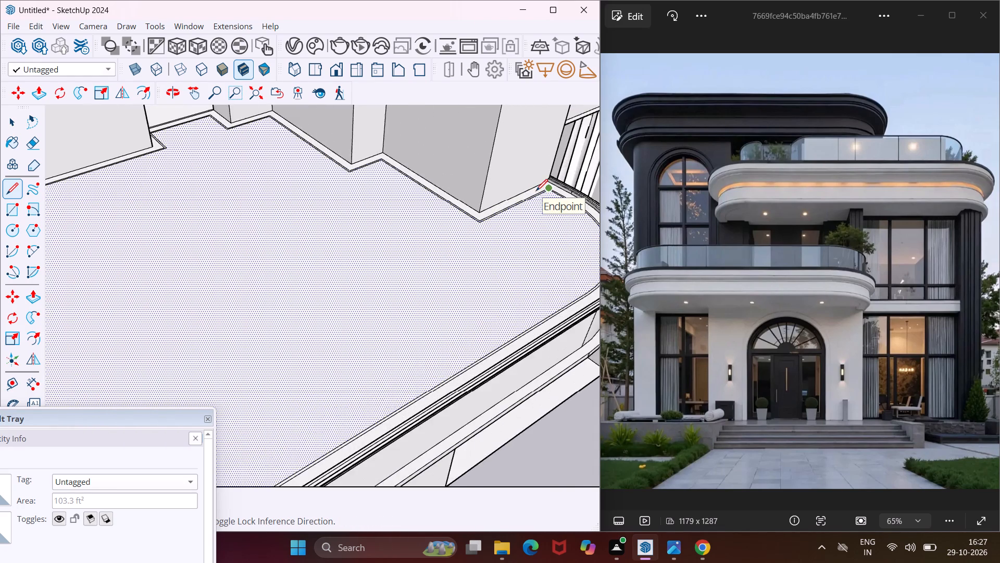
scroll(536, 191, up, 5)
middle_drag(554, 203, 449, 216)
scroll(575, 259, up, 4)
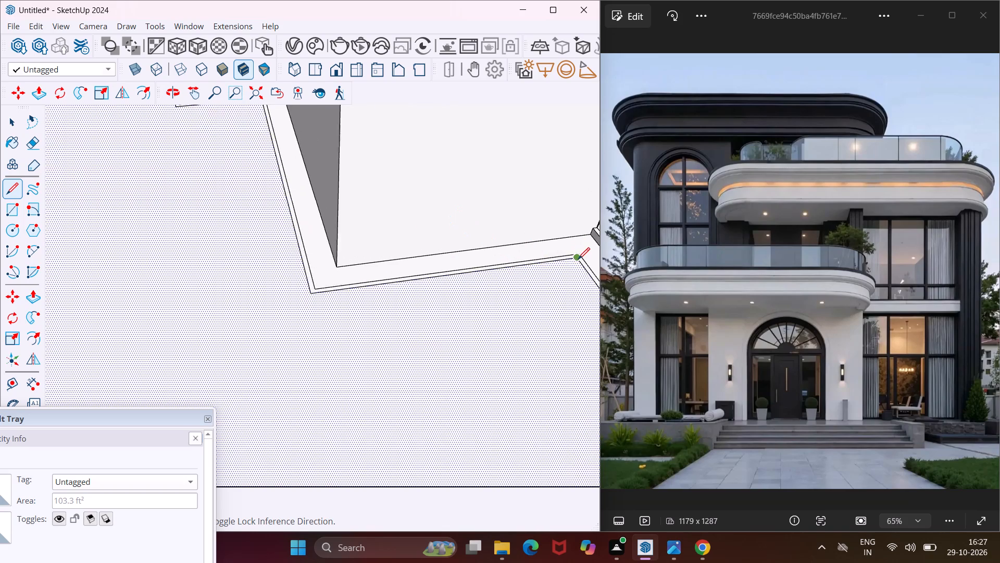
scroll(578, 259, up, 3)
click(578, 259)
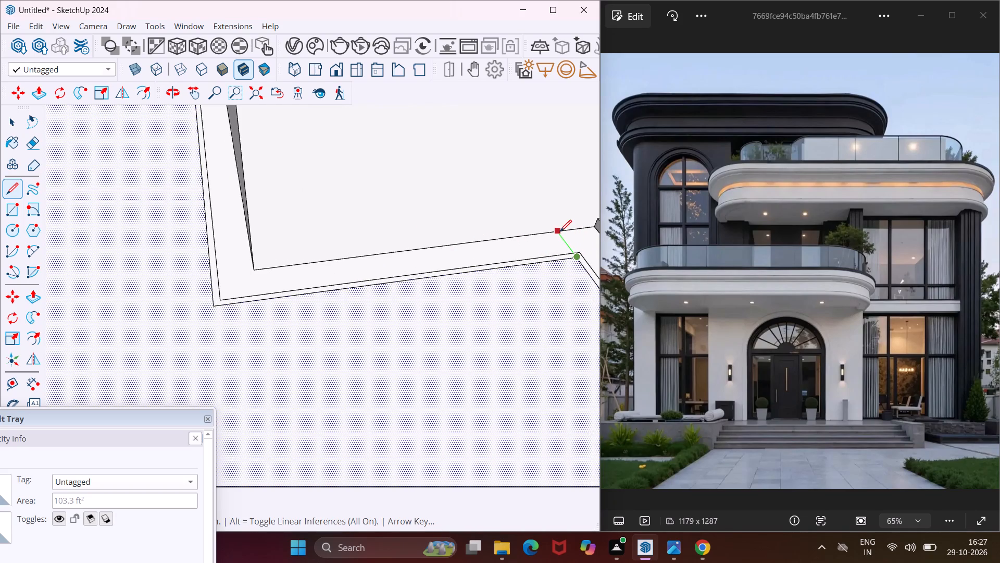
click(560, 231)
click(580, 252)
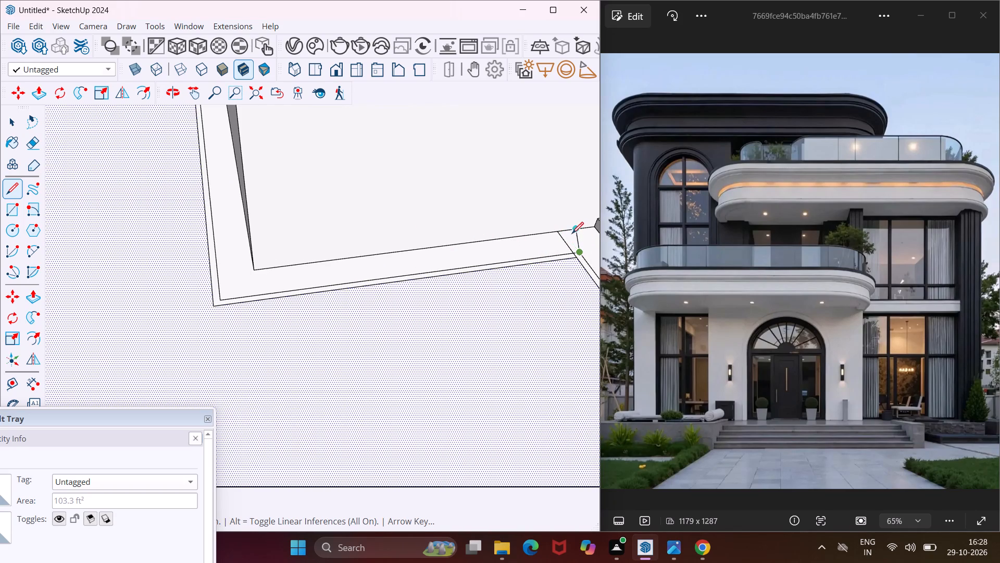
click(568, 230)
key(Escape)
key(space)
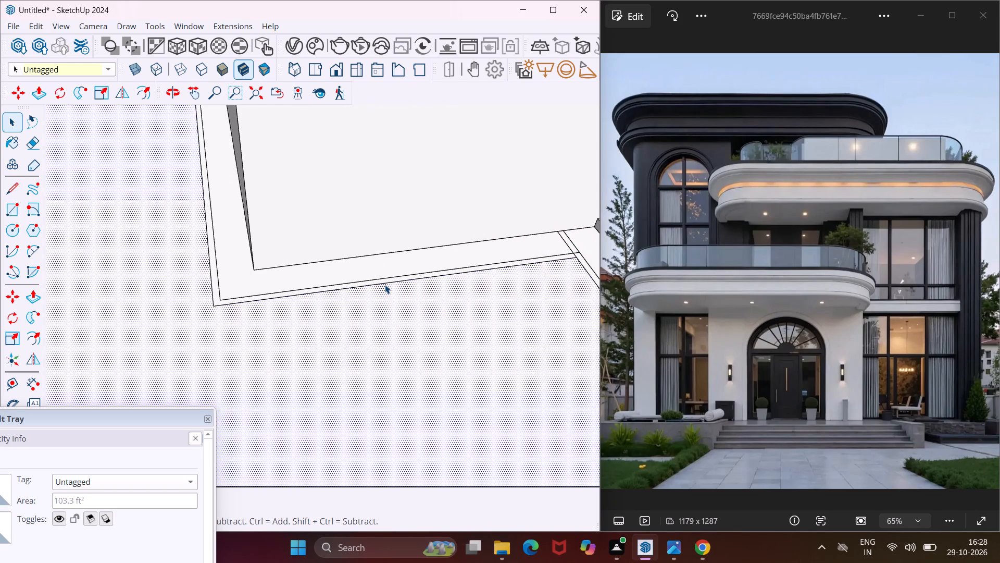
Erase the leftover inner offset lines along the wall beside the thin strip at the balcony floor's curved end.
key(e)
scroll(530, 261, up, 5)
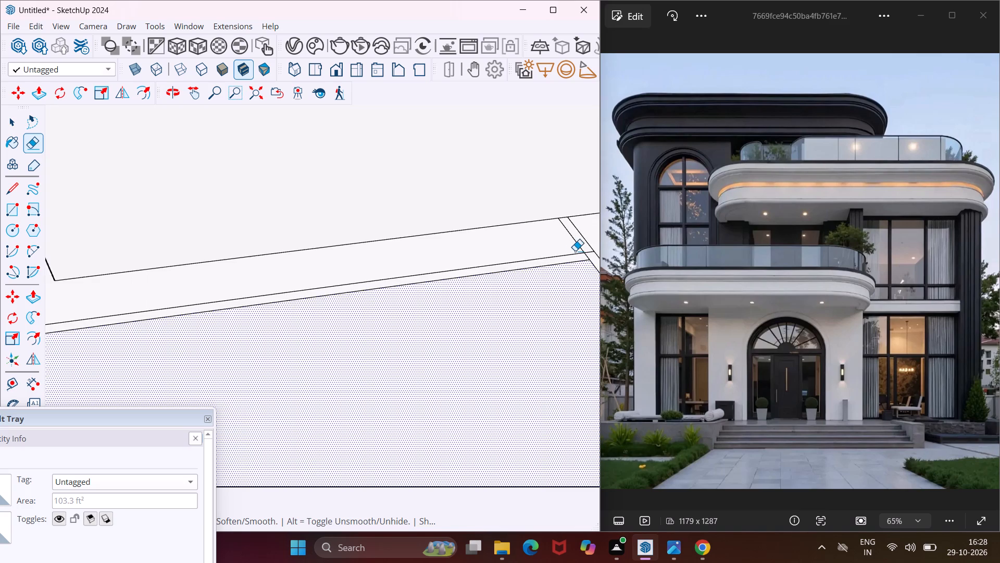
scroll(575, 251, up, 3)
drag(572, 249, 549, 287)
scroll(376, 240, down, 3)
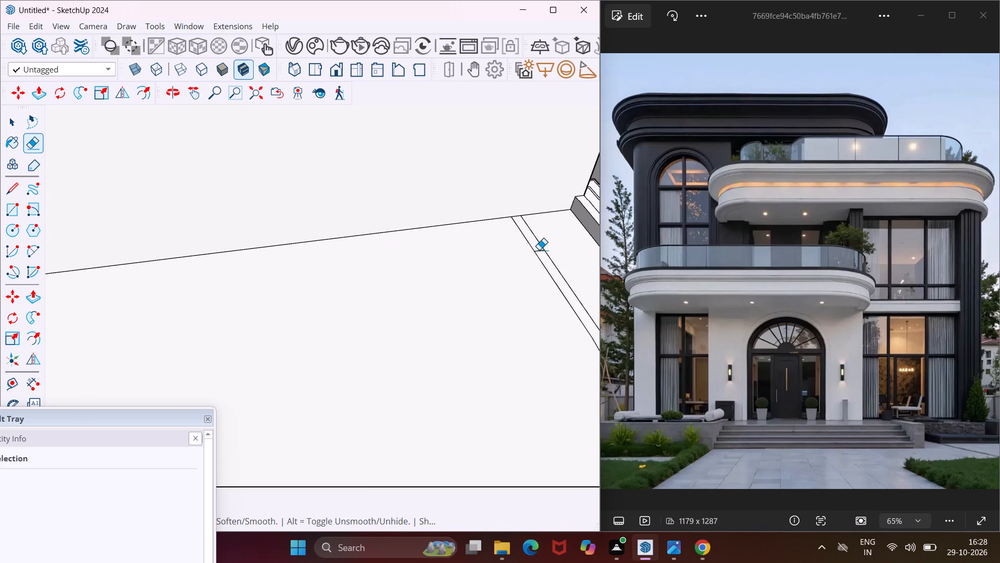
scroll(541, 250, up, 4)
click(539, 250)
click(538, 253)
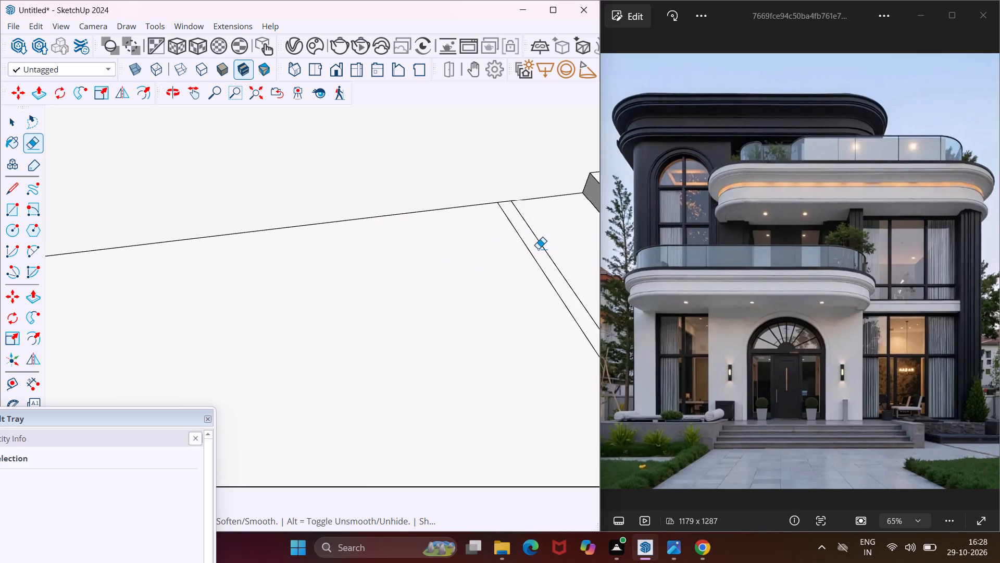
Erase the short line crossing the thin strip and the leftover offset pair along the wall at the balcony's opposite end.
scroll(407, 260, down, 13)
middle_drag(417, 252, 451, 246)
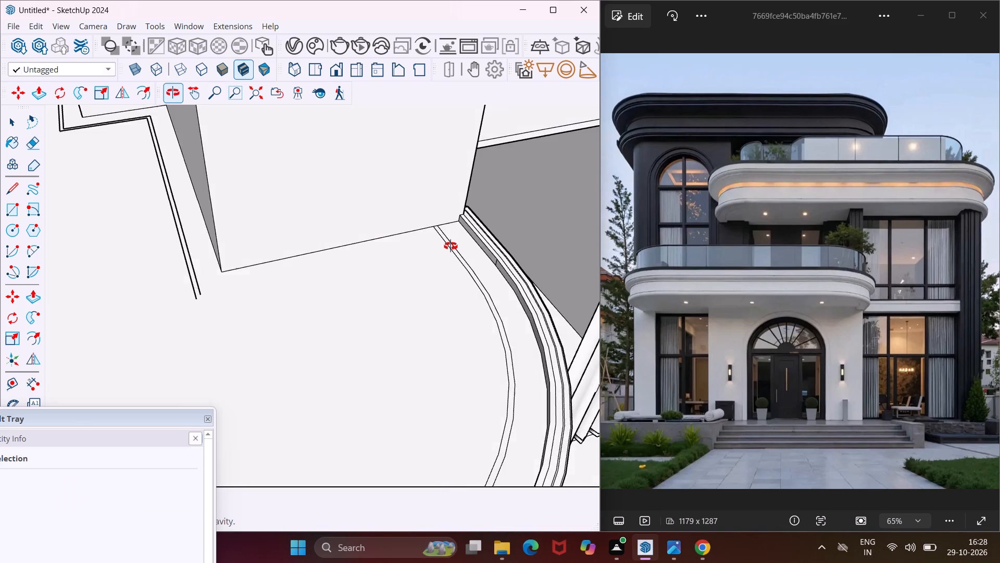
middle_drag(451, 246, 470, 238)
scroll(450, 235, down, 20)
scroll(431, 238, down, 5)
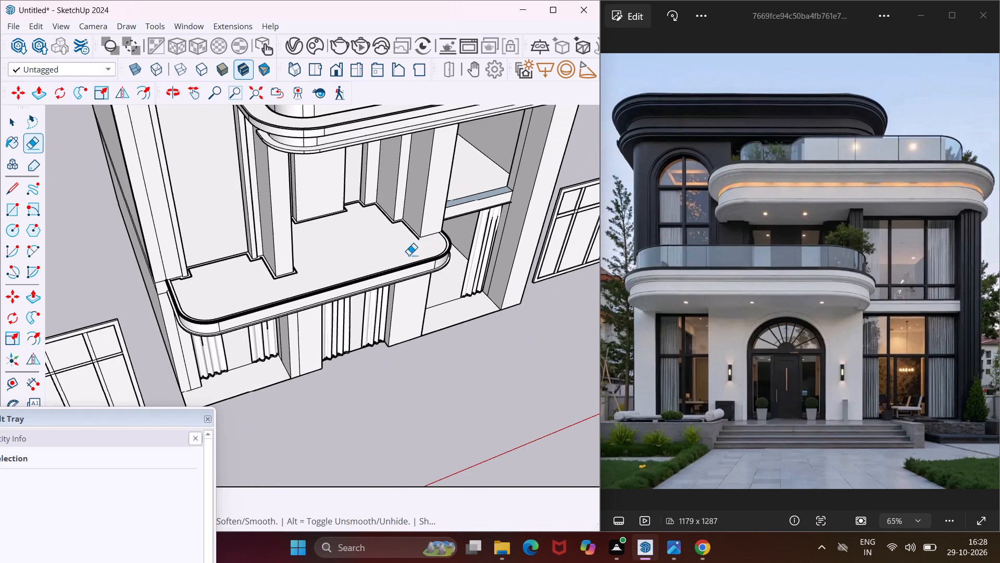
scroll(157, 271, up, 8)
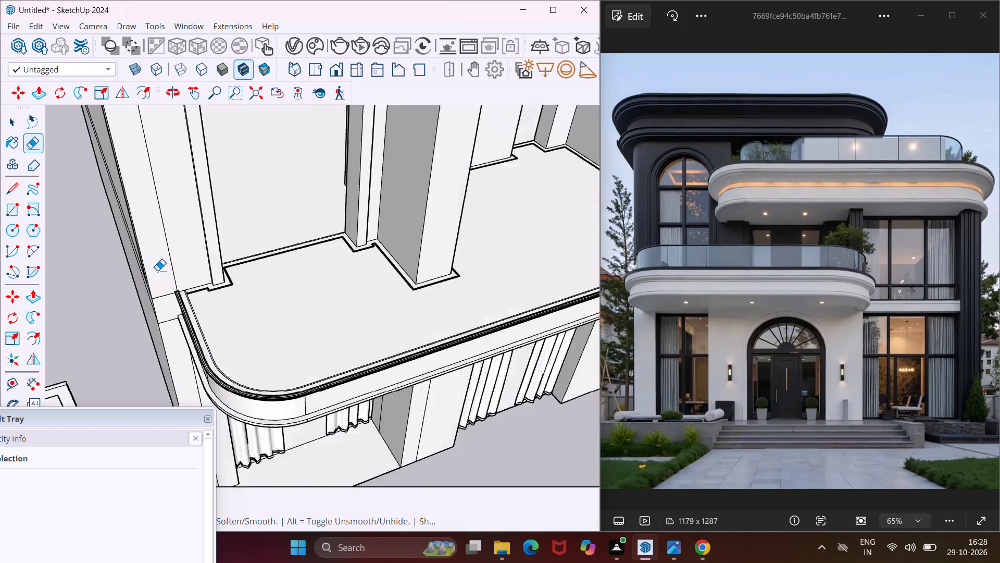
scroll(157, 271, up, 10)
scroll(214, 311, up, 18)
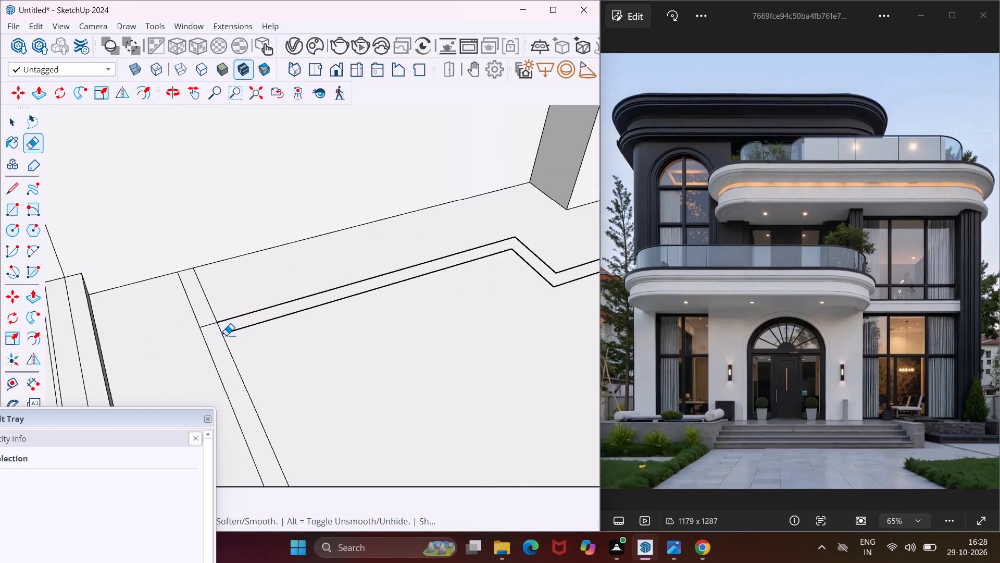
click(206, 323)
click(206, 325)
drag(238, 304, 260, 334)
Erase the leftover offset lines around the narrow wall projection near that end of the balcony floor.
scroll(265, 293, down, 5)
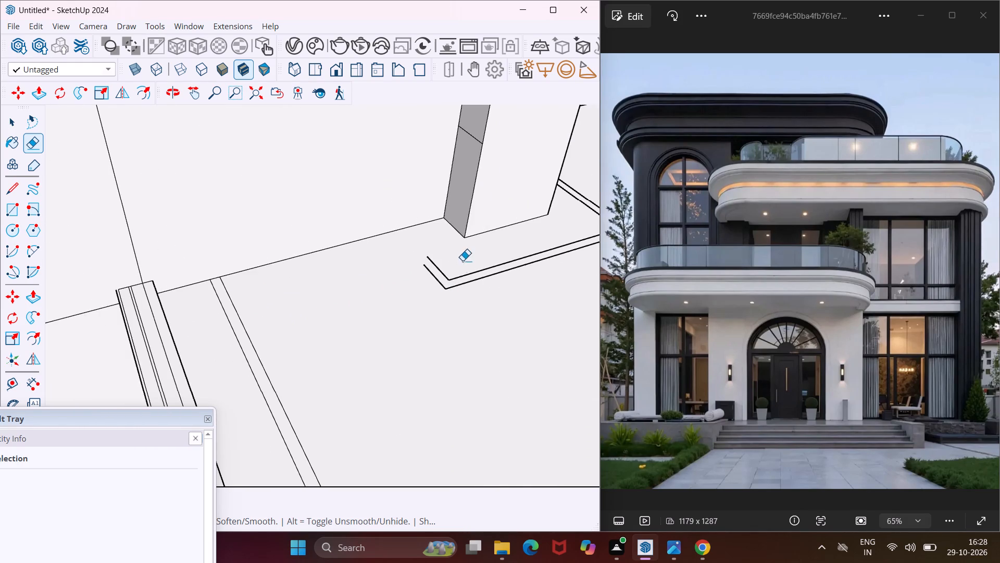
drag(463, 259, 456, 352)
drag(446, 264, 411, 315)
scroll(390, 296, down, 6)
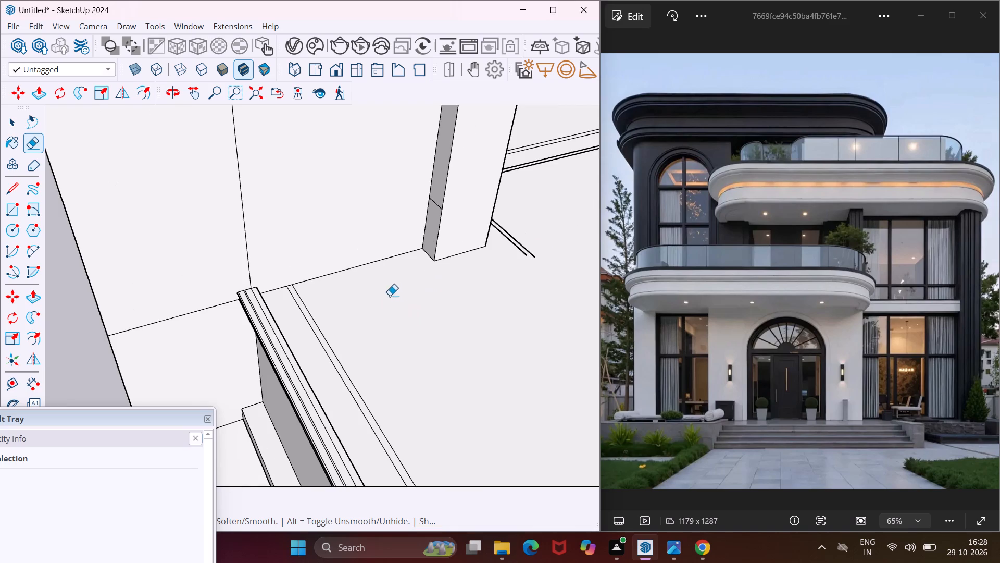
drag(509, 259, 551, 210)
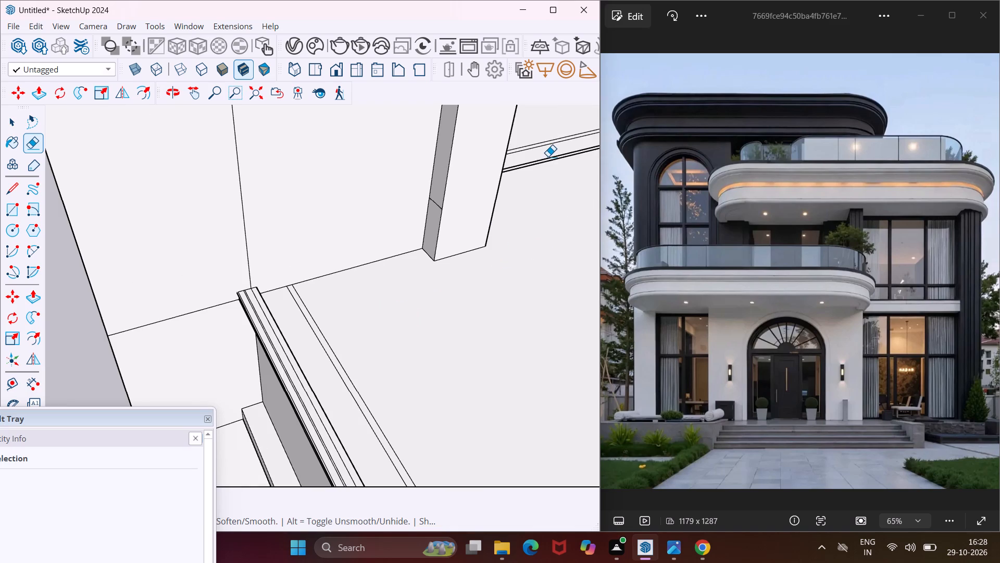
drag(548, 156, 547, 167)
Erase the leftover offset lines in the stepped corner between the narrow wall projection and the large pillar.
scroll(352, 309, down, 6)
middle_drag(435, 299, 417, 299)
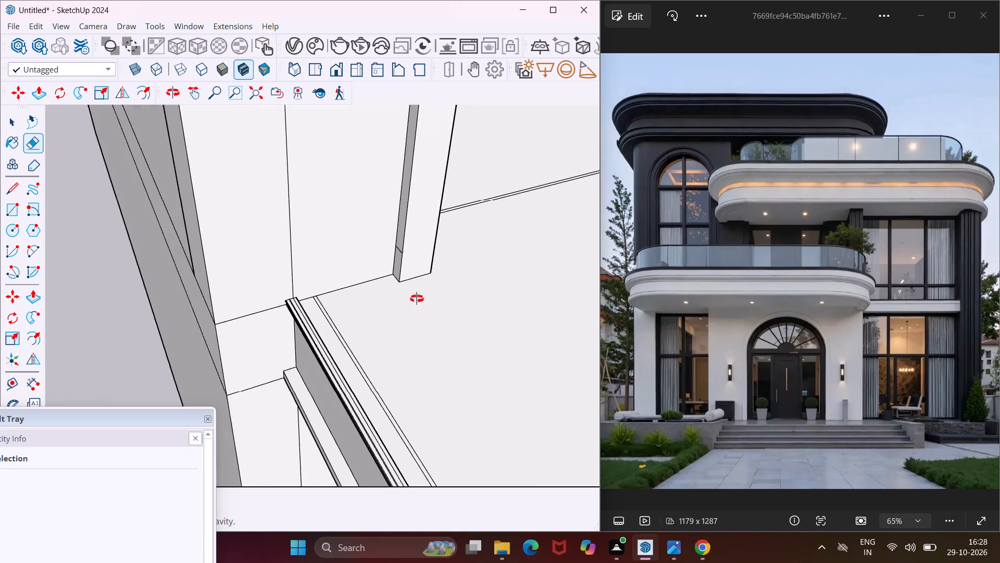
middle_drag(417, 299, 341, 290)
scroll(282, 287, down, 17)
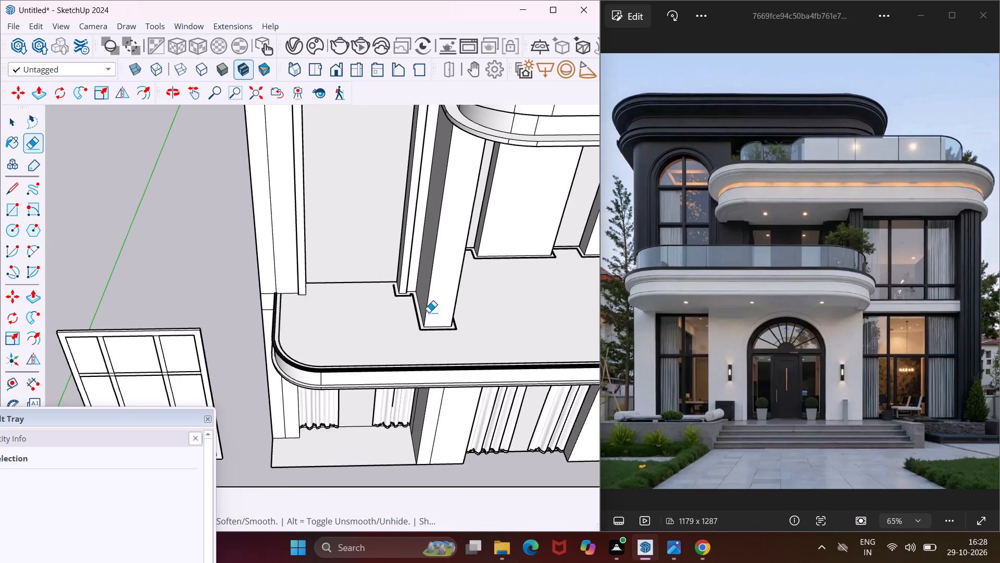
scroll(430, 313, up, 16)
scroll(398, 281, up, 5)
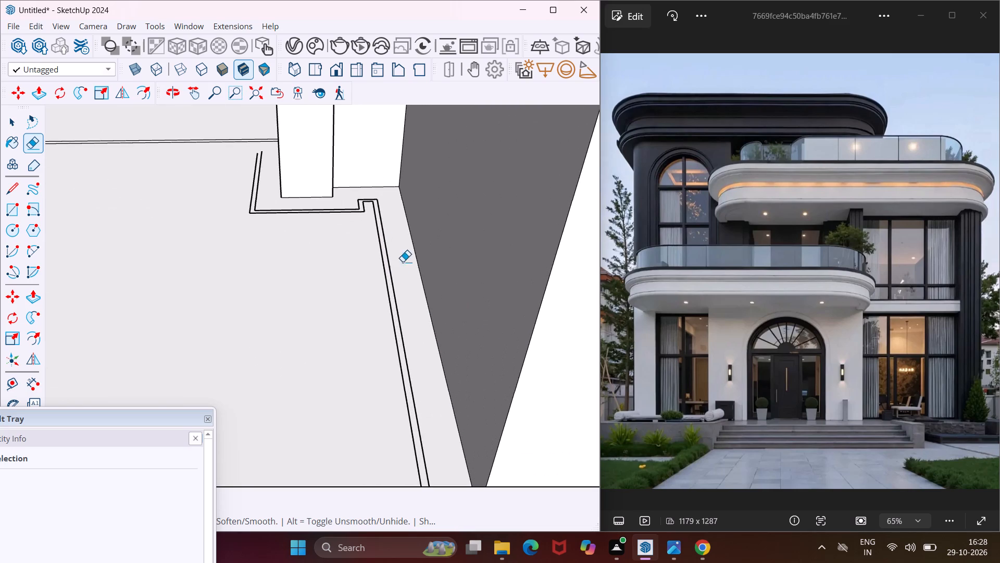
drag(385, 201, 362, 231)
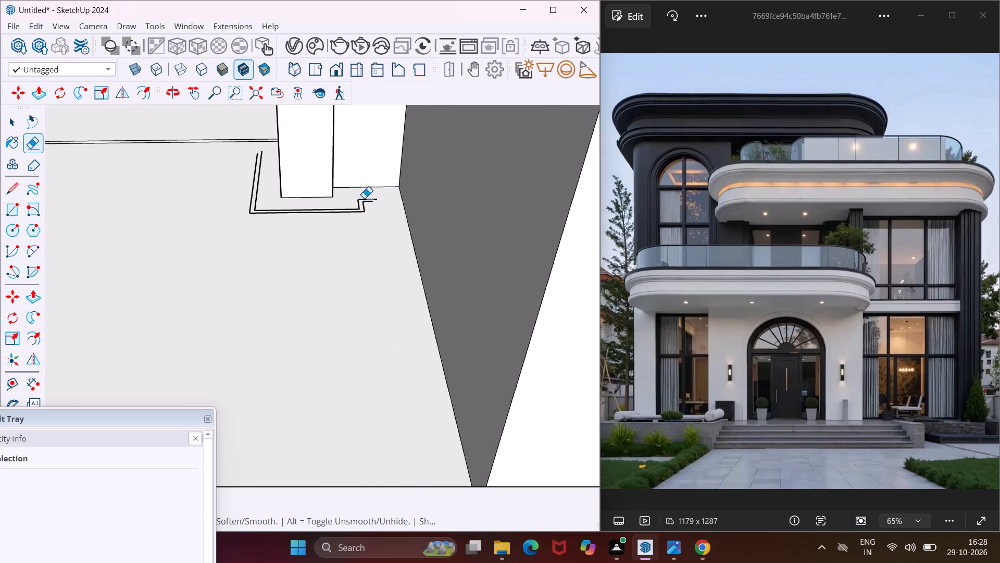
drag(364, 198, 357, 224)
click(260, 198)
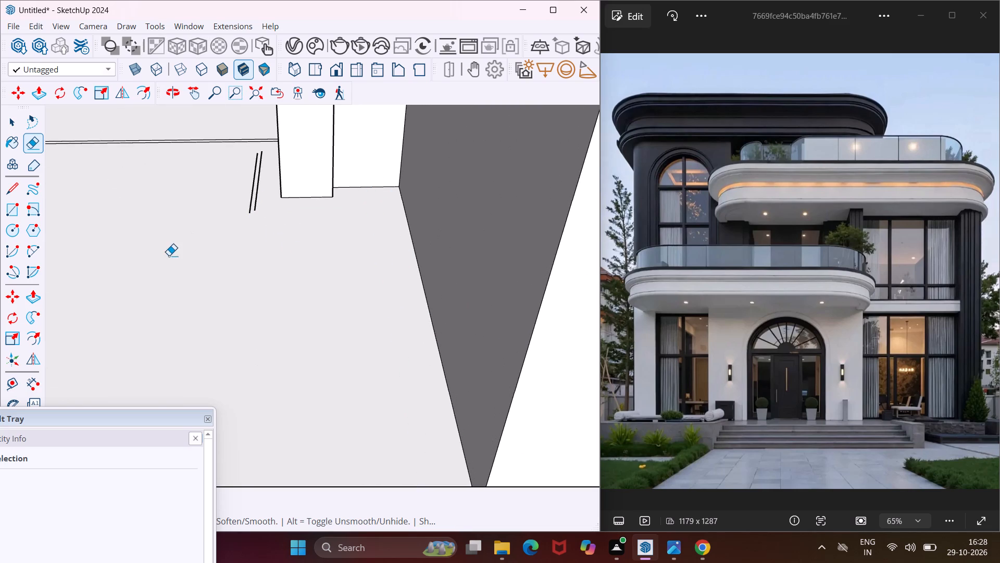
drag(263, 186, 240, 202)
drag(231, 211, 196, 246)
Erase the leftover offset lines along the inner side and front of the large pillar on the balcony floor.
scroll(196, 247, down, 7)
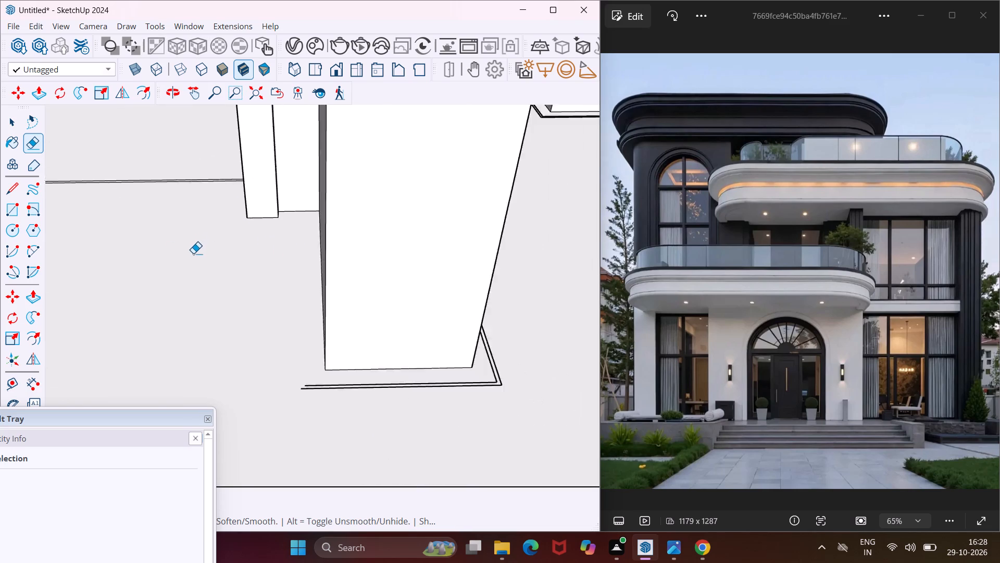
scroll(193, 253, down, 8)
scroll(338, 250, up, 4)
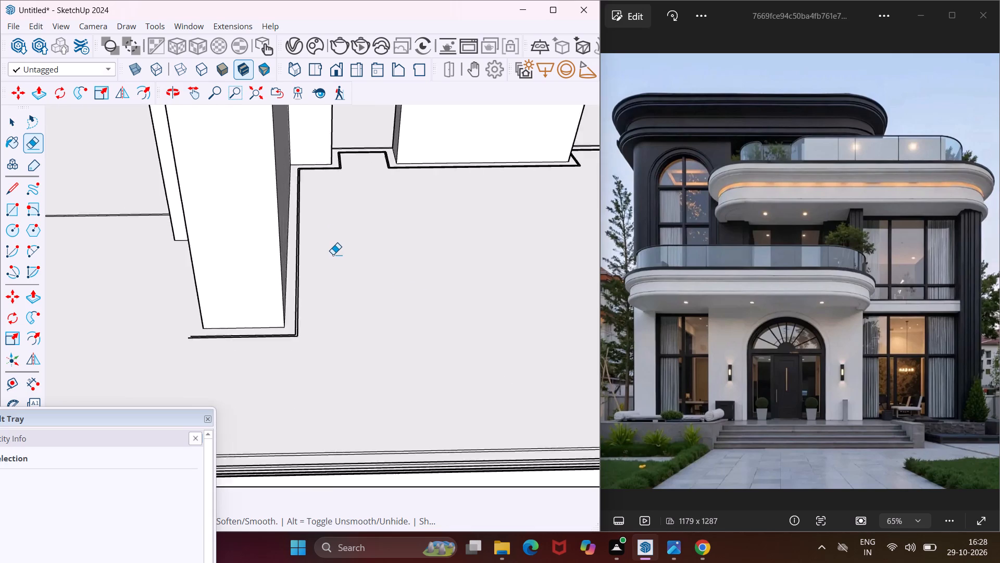
scroll(333, 254, up, 8)
drag(222, 301, 265, 306)
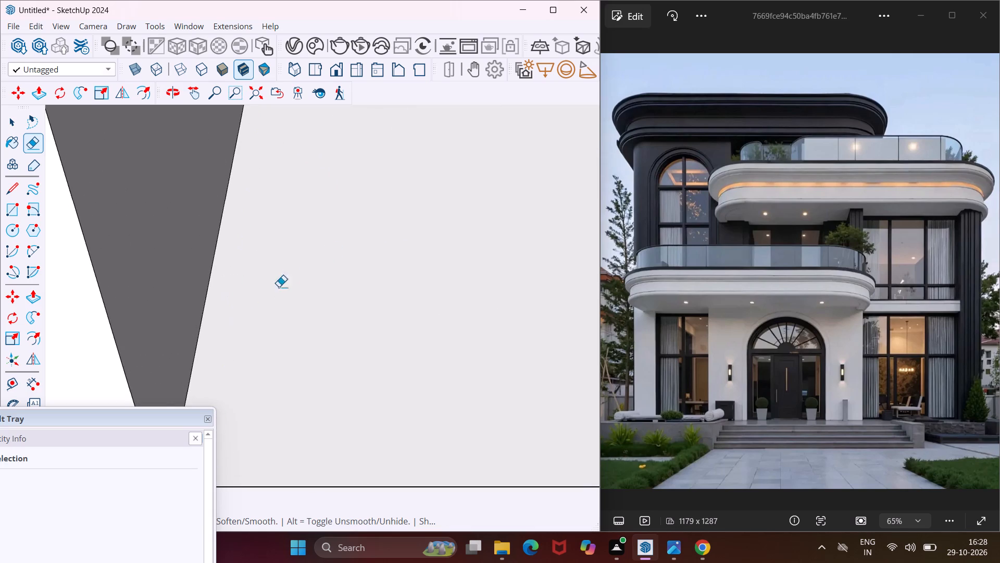
scroll(302, 251, down, 10)
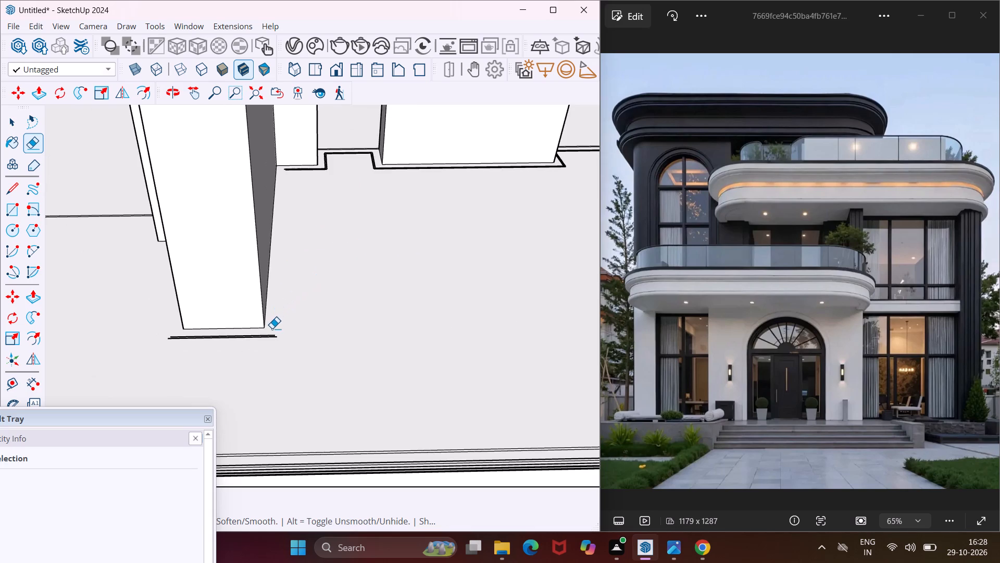
drag(272, 328, 264, 371)
scroll(201, 333, up, 6)
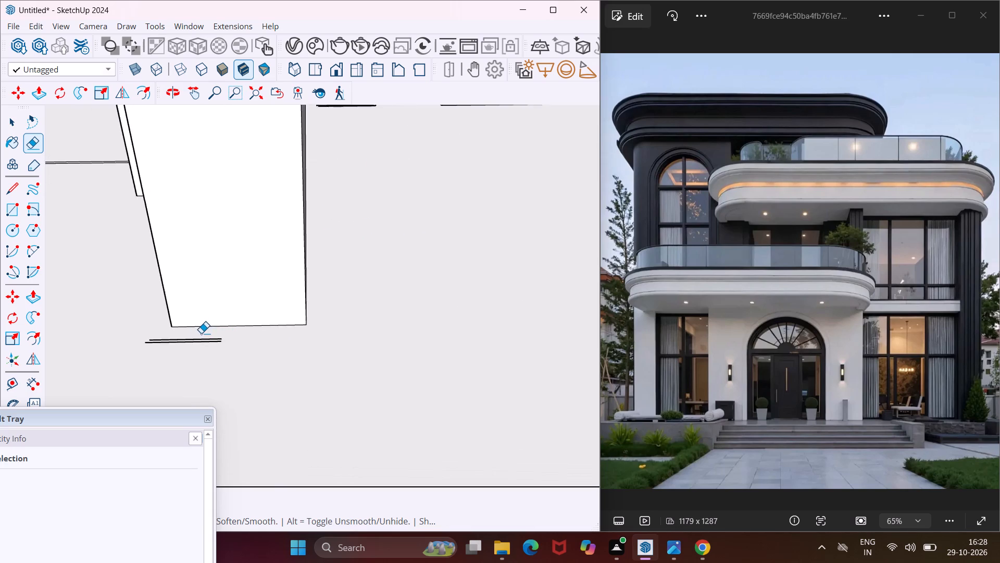
scroll(201, 333, up, 5)
drag(201, 333, 201, 357)
scroll(201, 357, down, 12)
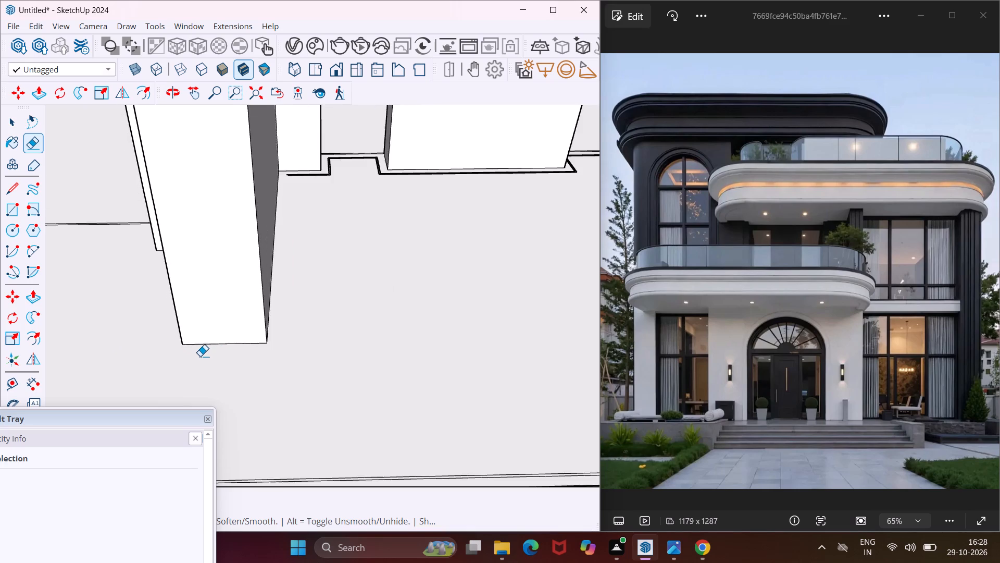
Erase the leftover offset lines in the rear recess beside the large pillar and around the central wall panel.
scroll(200, 356, down, 5)
scroll(289, 211, up, 11)
scroll(298, 230, down, 1)
scroll(298, 230, up, 9)
drag(298, 214, 326, 250)
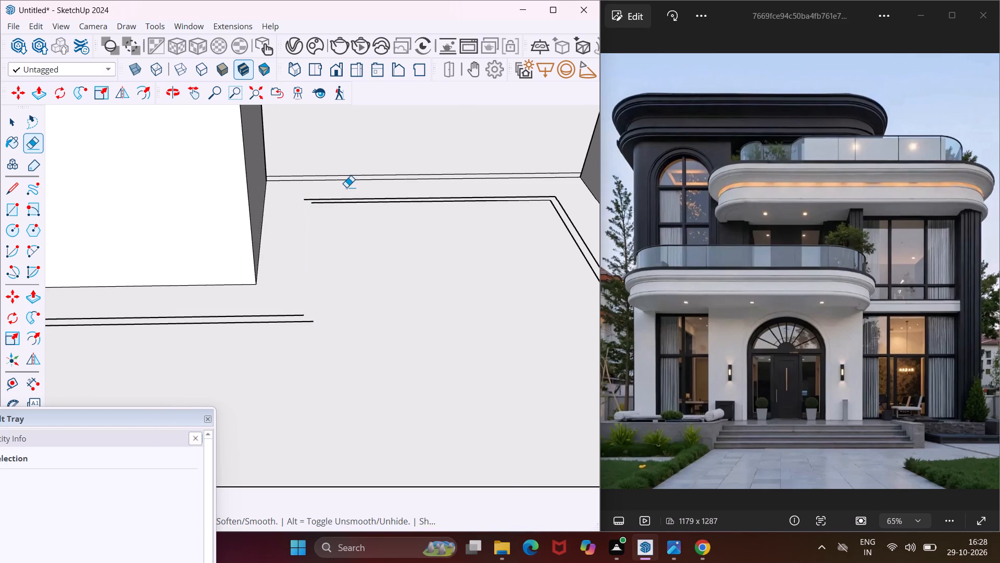
drag(346, 190, 339, 227)
drag(274, 293, 273, 338)
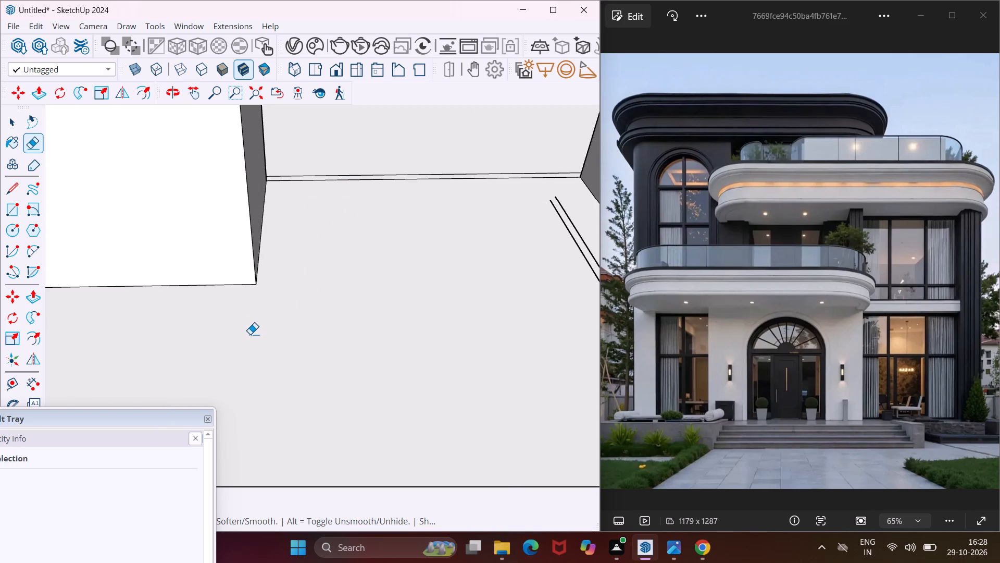
scroll(250, 334, down, 9)
scroll(439, 309, up, 7)
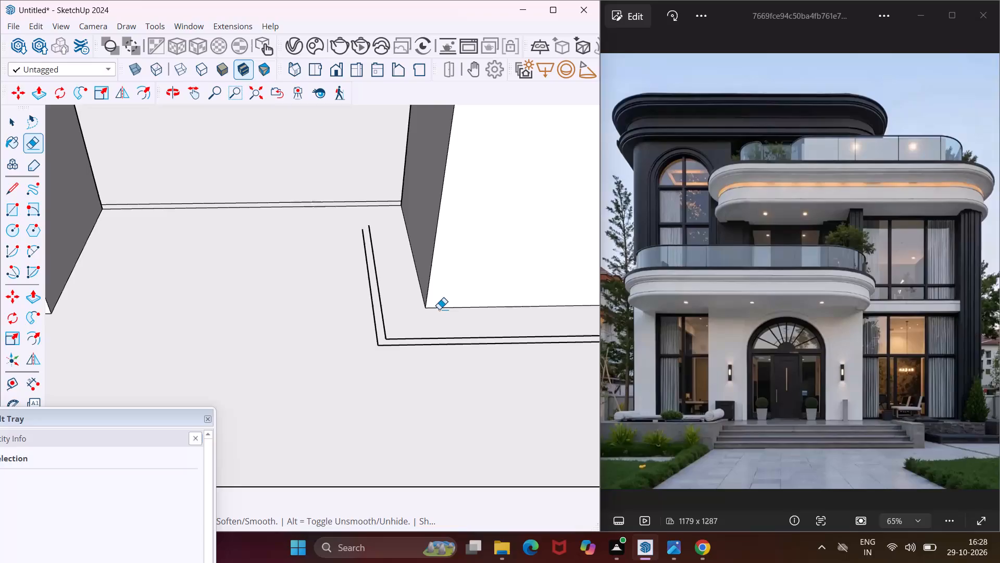
drag(405, 320, 399, 355)
drag(397, 311, 344, 359)
scroll(331, 327, down, 2)
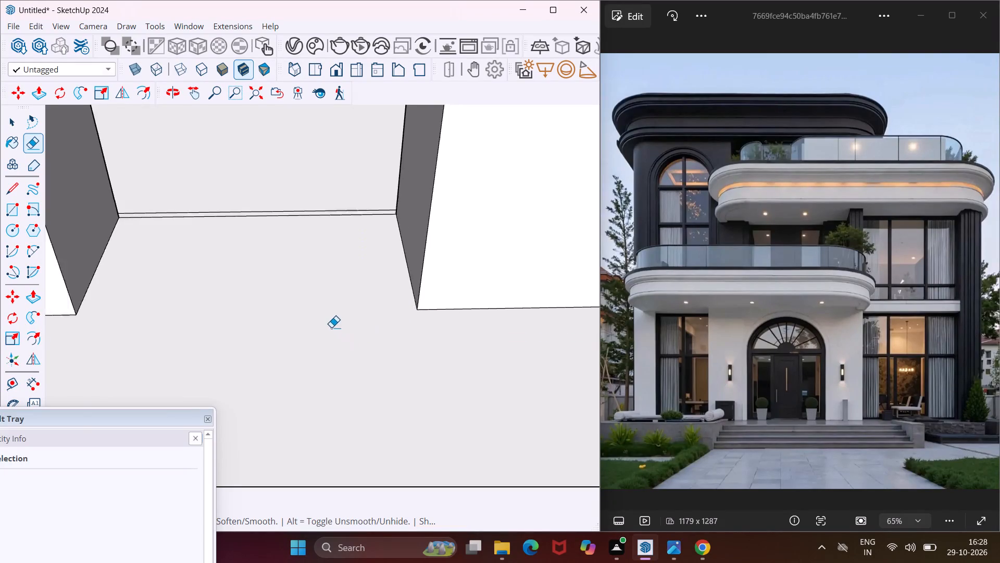
Erase the leftover offset lines along the stepped side walls of the pillar at the other side of the balcony.
scroll(331, 327, down, 11)
scroll(289, 327, down, 10)
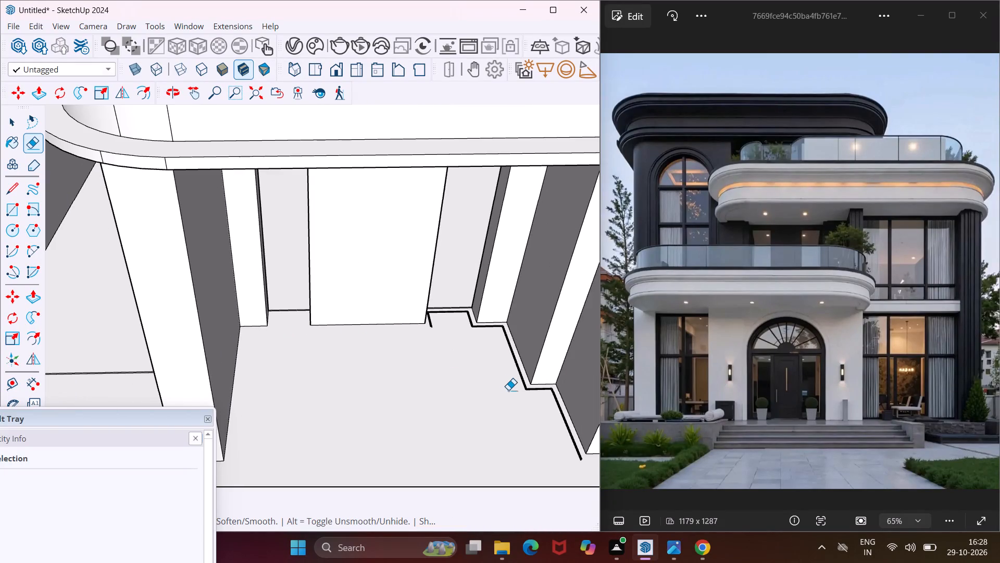
scroll(503, 386, down, 9)
scroll(534, 412, up, 12)
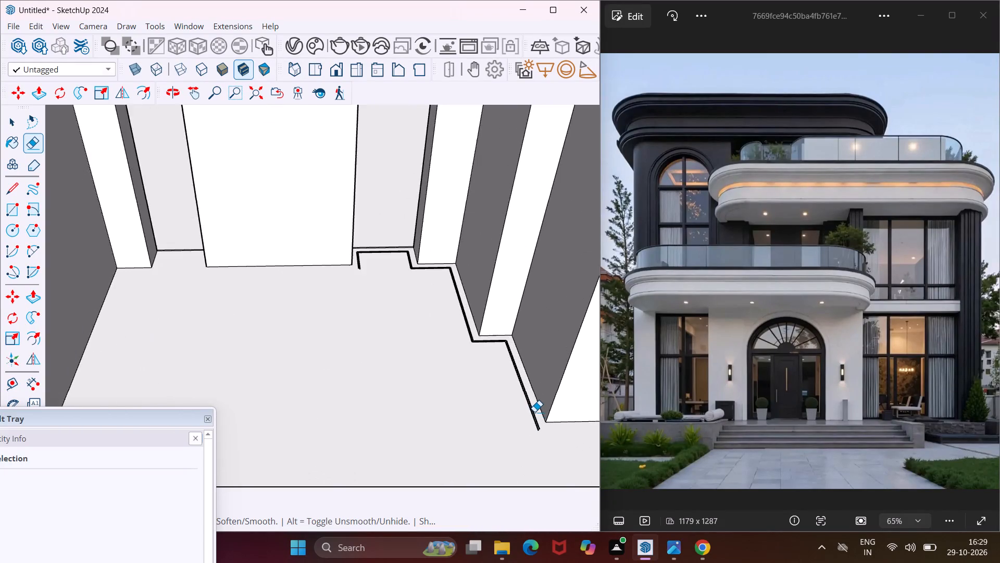
scroll(534, 412, up, 12)
click(544, 374)
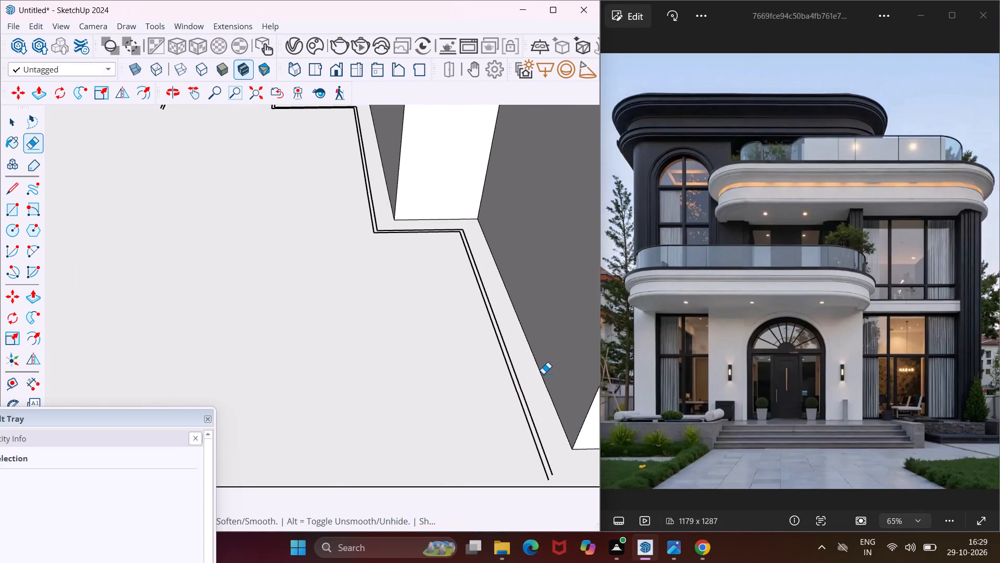
key(Escape)
drag(536, 395, 517, 424)
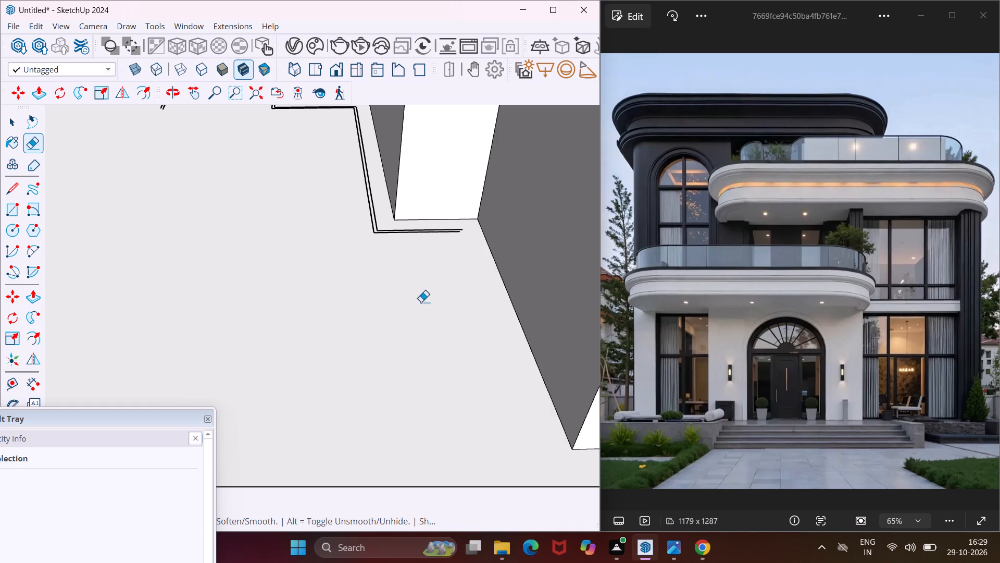
drag(386, 217, 372, 256)
drag(380, 205, 353, 246)
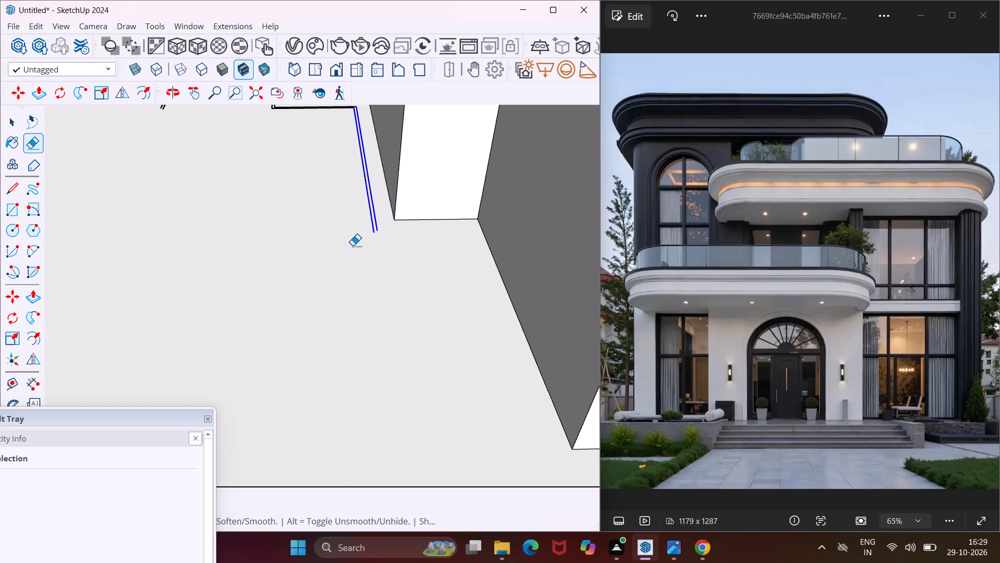
Erase the remaining leftover offset lines in the rear recess between the central wall panel and the stepped side wall.
scroll(353, 246, down, 5)
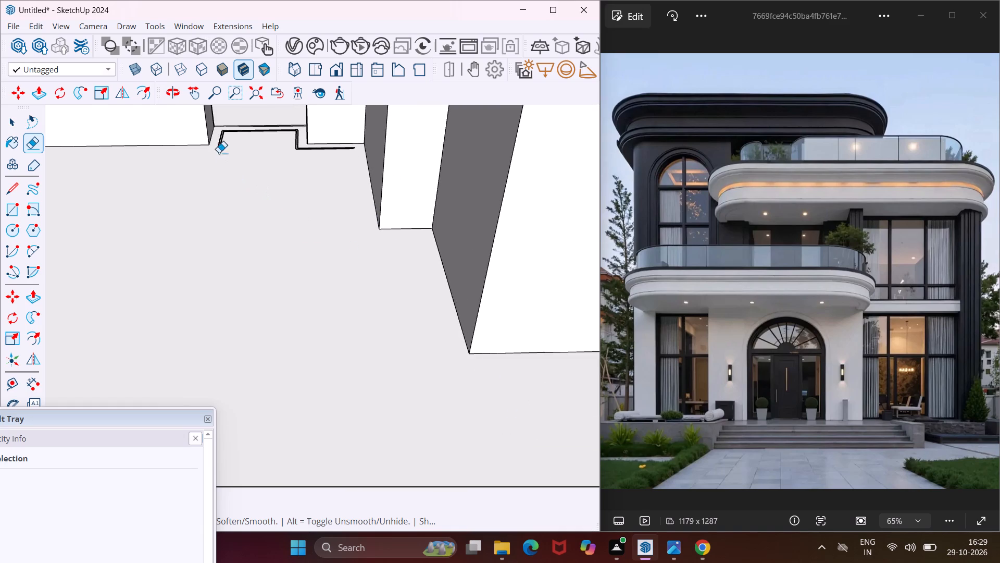
scroll(226, 143, up, 8)
click(210, 134)
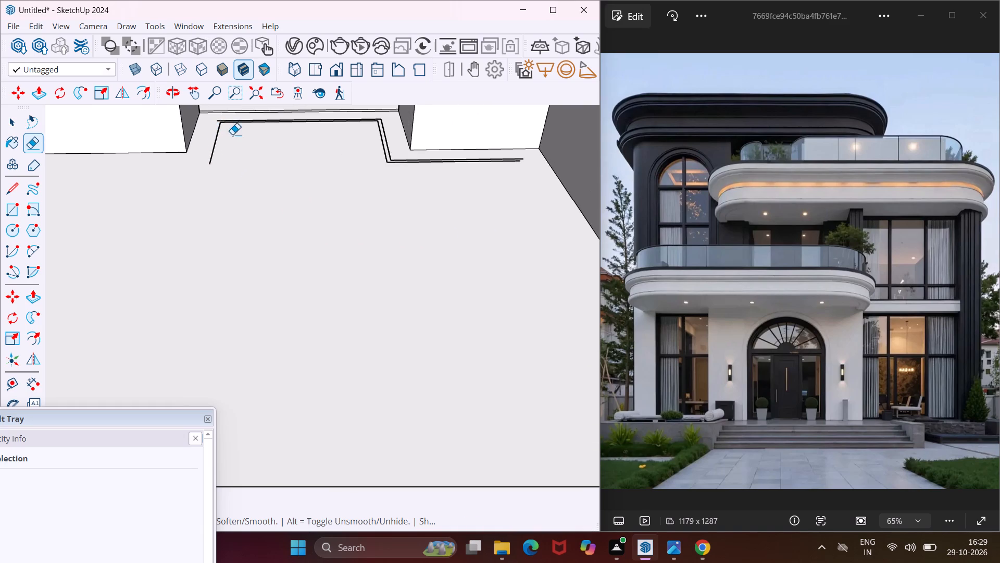
drag(248, 115, 241, 134)
drag(206, 133, 224, 141)
drag(392, 137, 374, 172)
drag(402, 153, 395, 190)
key(Escape)
Extrude the thin strip along the lower curved balcony's edge up 3' as its railing.
key(space)
scroll(379, 202, down, 15)
scroll(576, 295, up, 5)
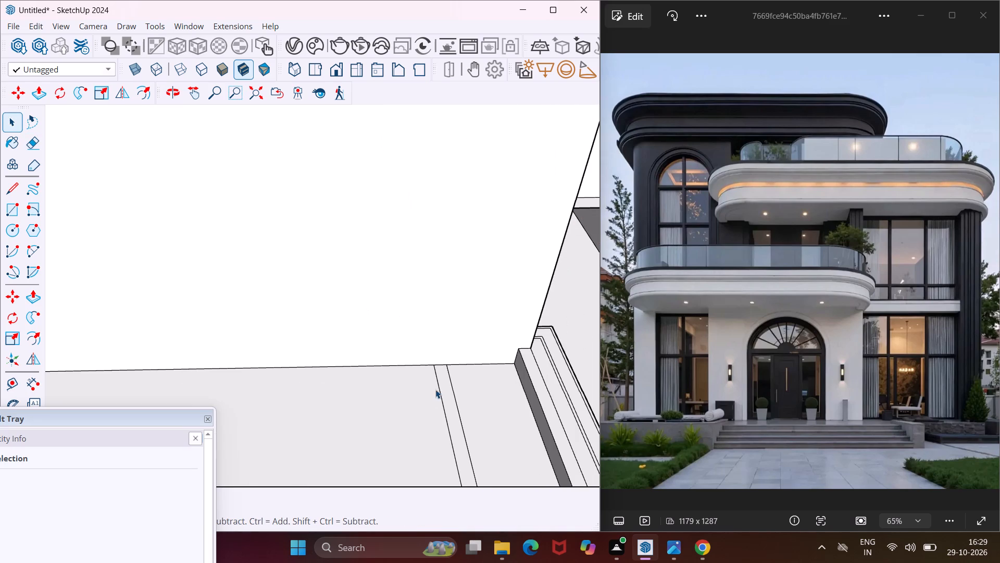
scroll(440, 392, up, 2)
click(444, 395)
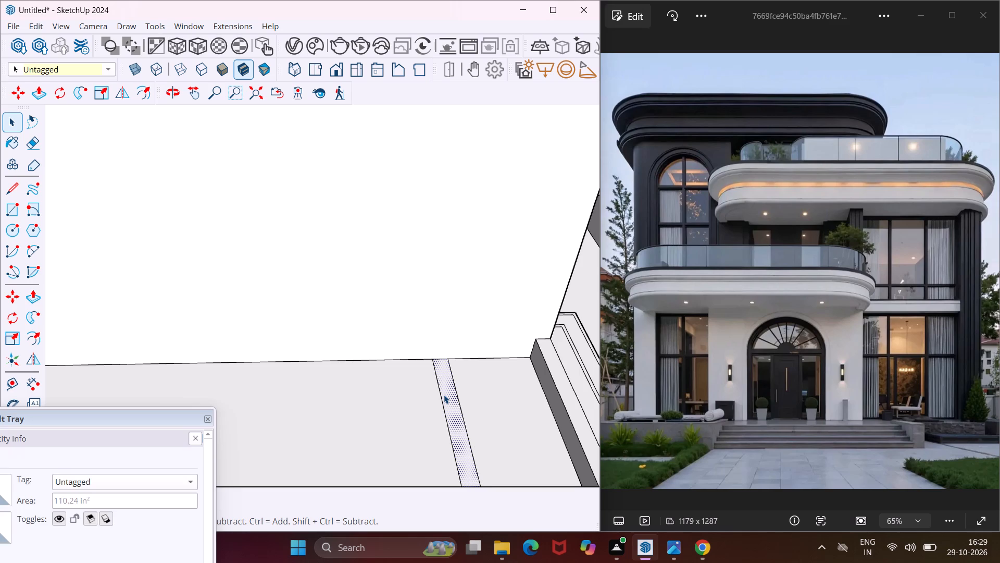
key(p)
click(444, 395)
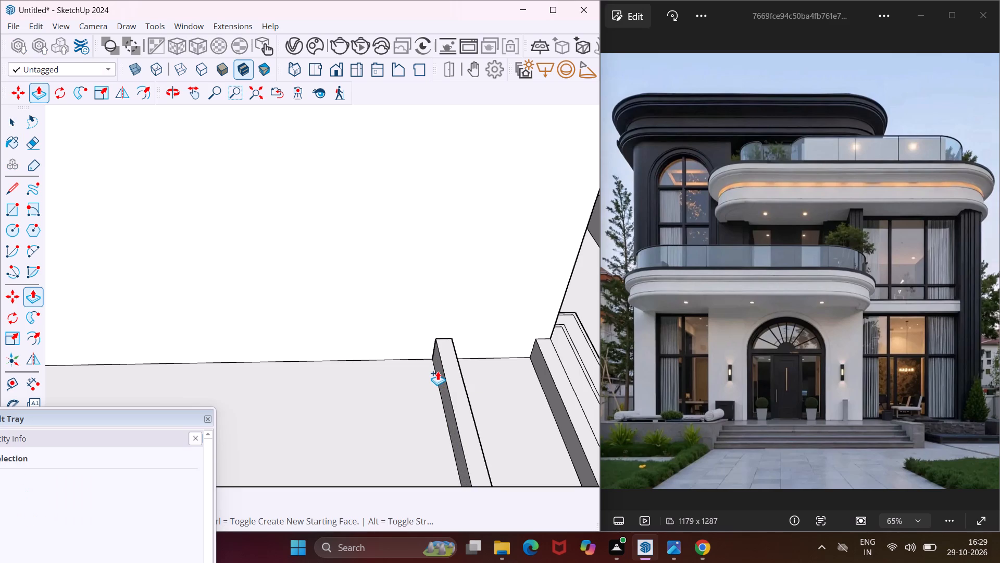
text(3')
key(Return)
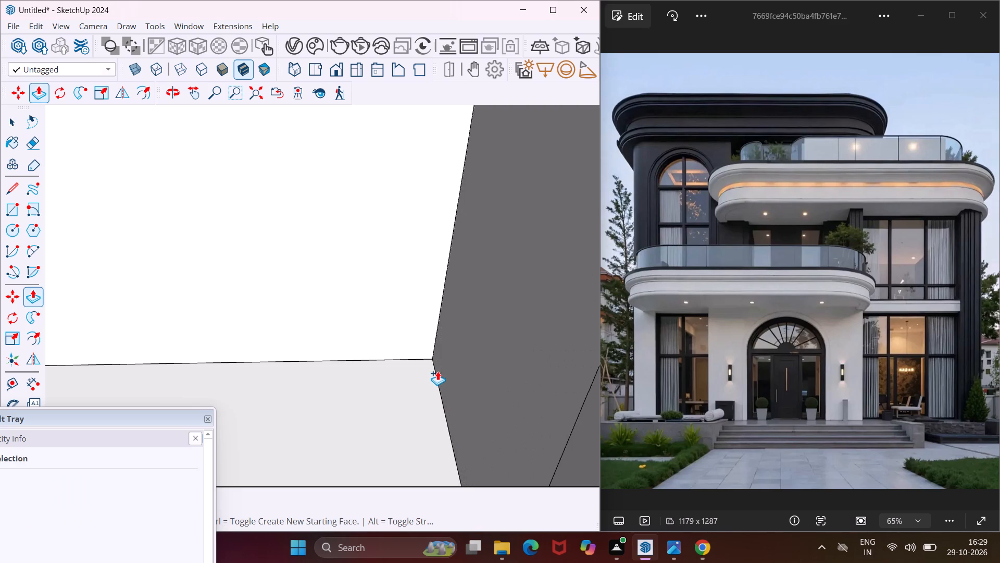
scroll(399, 411, down, 3)
scroll(324, 466, down, 10)
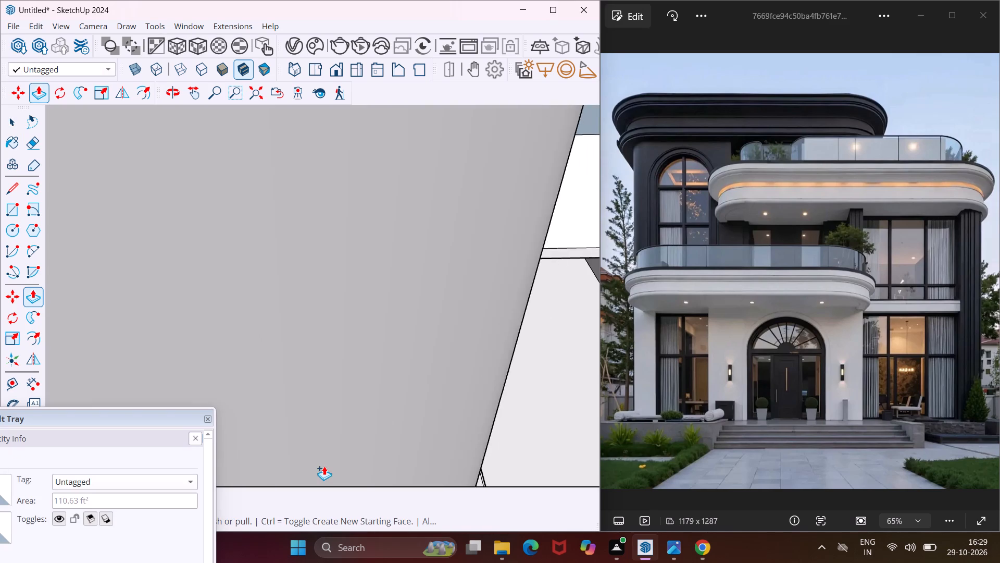
scroll(324, 466, down, 8)
scroll(396, 415, down, 6)
scroll(395, 417, down, 15)
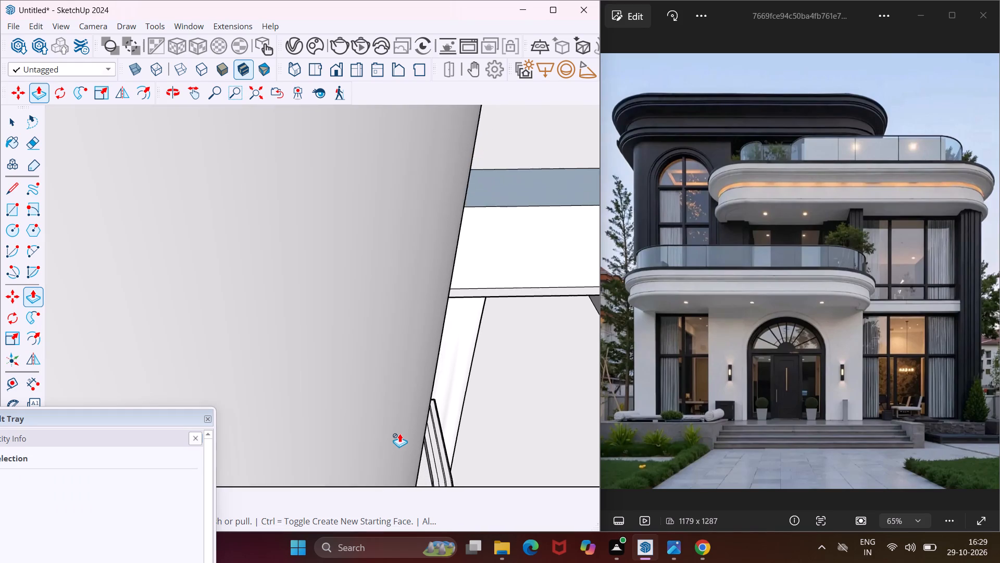
scroll(399, 433, down, 4)
scroll(395, 430, down, 19)
scroll(390, 412, down, 6)
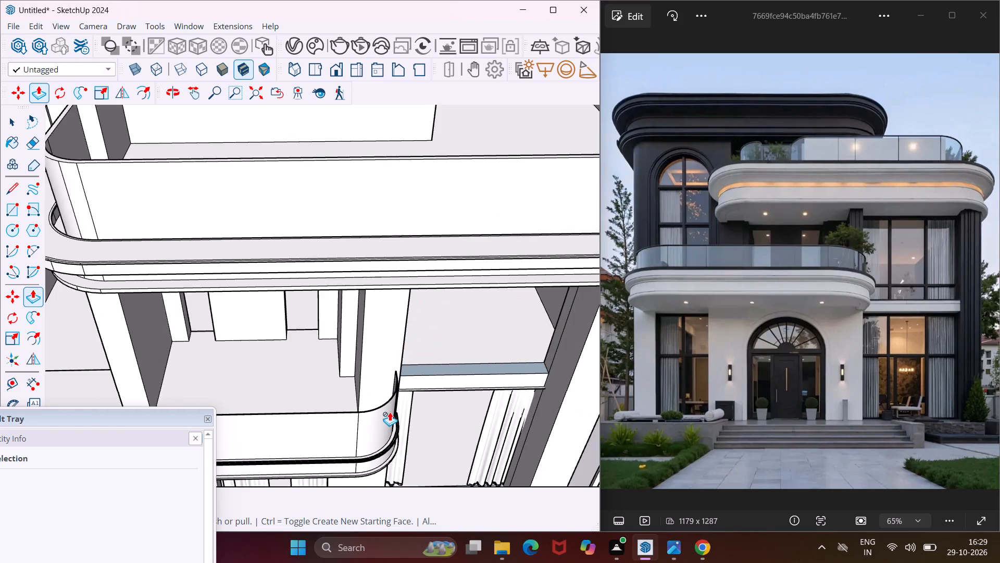
scroll(390, 412, down, 11)
middle_drag(386, 418, 429, 287)
key(Escape)
key(space)
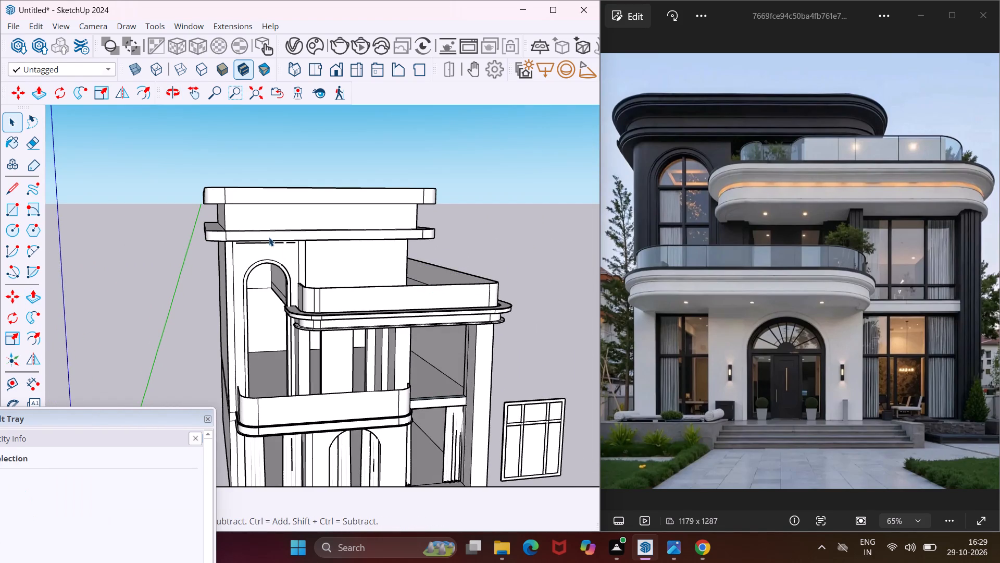
Erase the two stray line segments on the wall between the upper arched opening and the cornice.
scroll(261, 236, up, 10)
middle_drag(264, 258, 292, 206)
scroll(293, 205, up, 1)
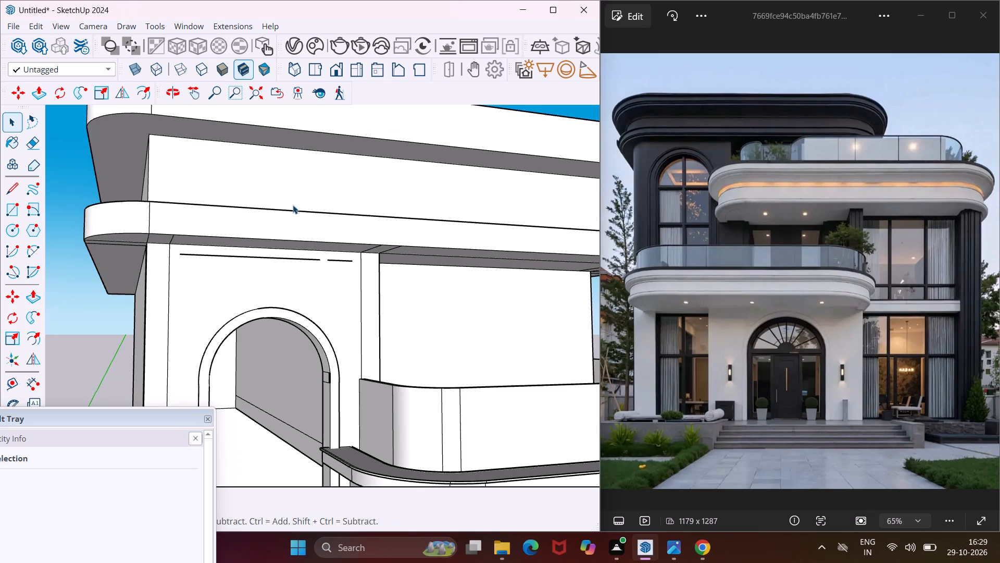
key(e)
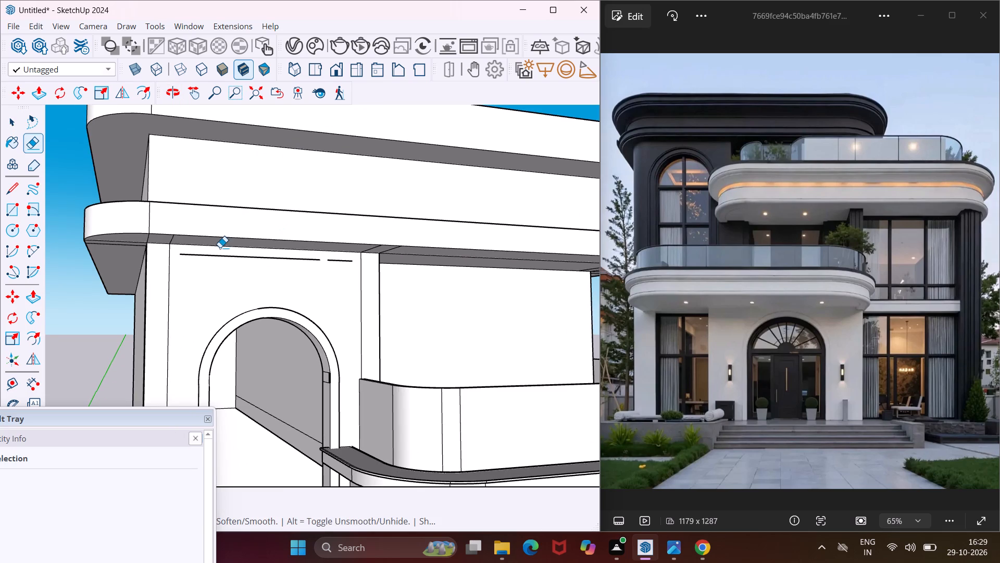
scroll(220, 248, up, 5)
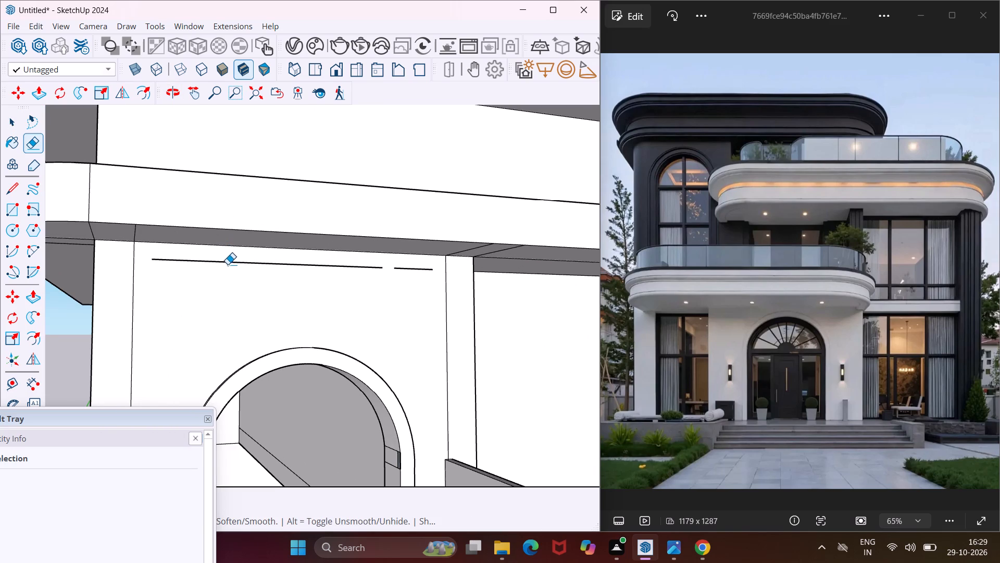
click(228, 264)
click(399, 269)
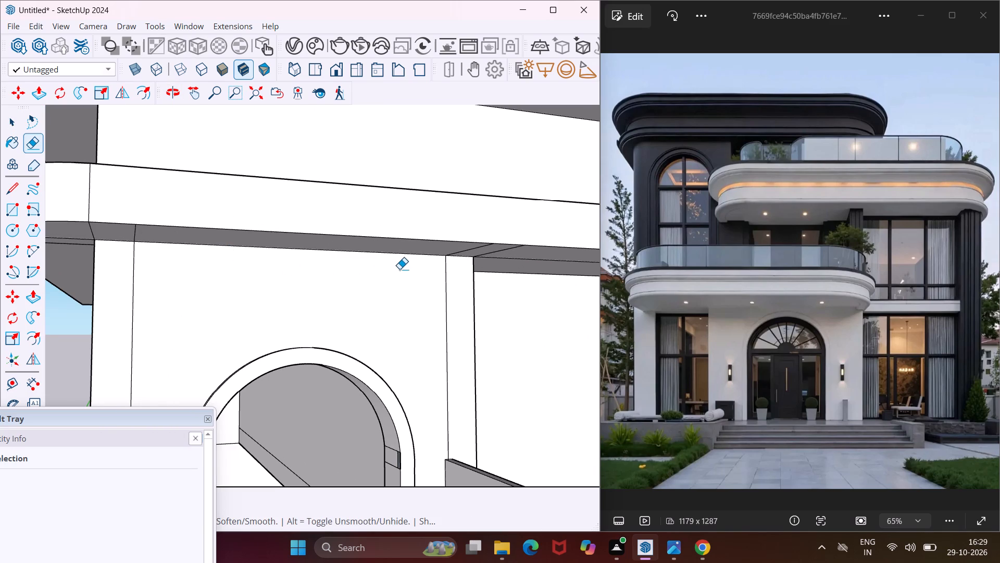
key(Escape)
key(space)
Extrude the blank rectangular window face standing beside the villa slightly to give it a small thickness.
scroll(330, 223, down, 9)
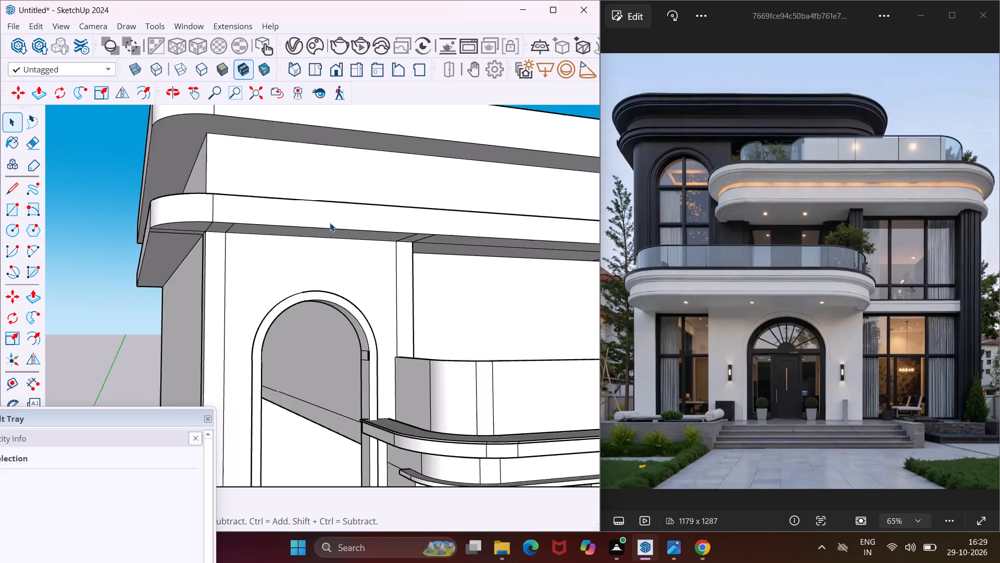
scroll(330, 223, down, 16)
scroll(332, 222, down, 5)
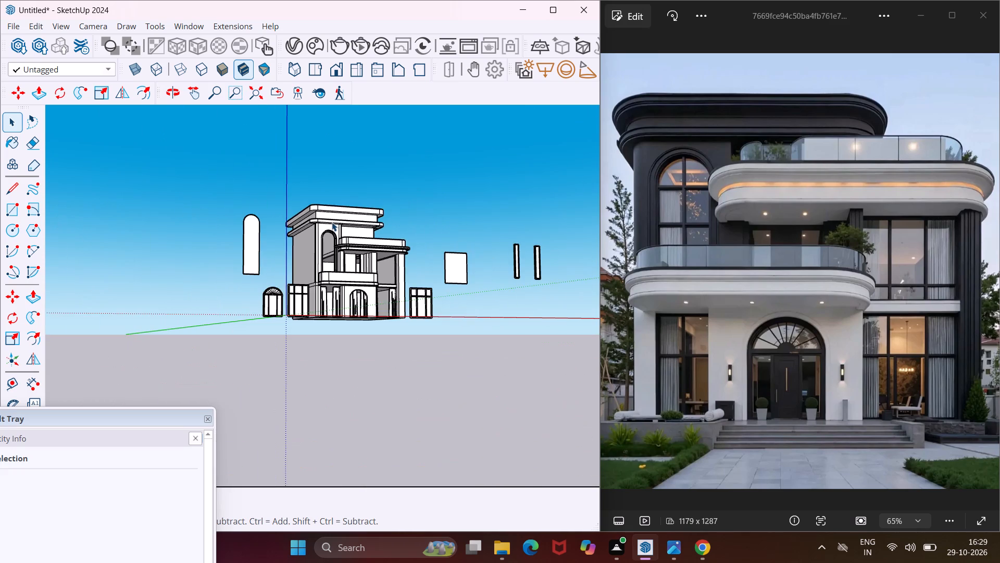
middle_drag(332, 222, 342, 304)
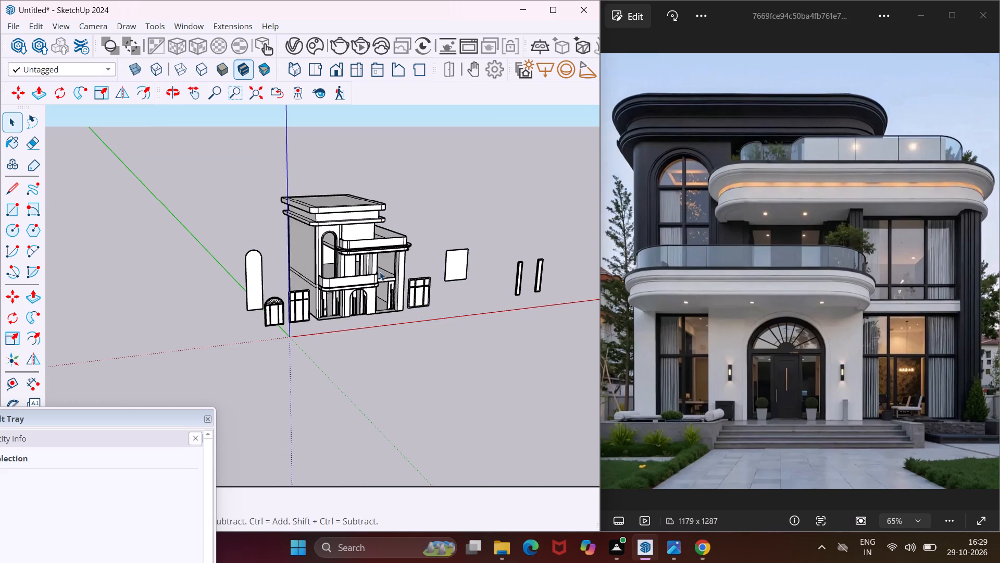
scroll(394, 266, up, 8)
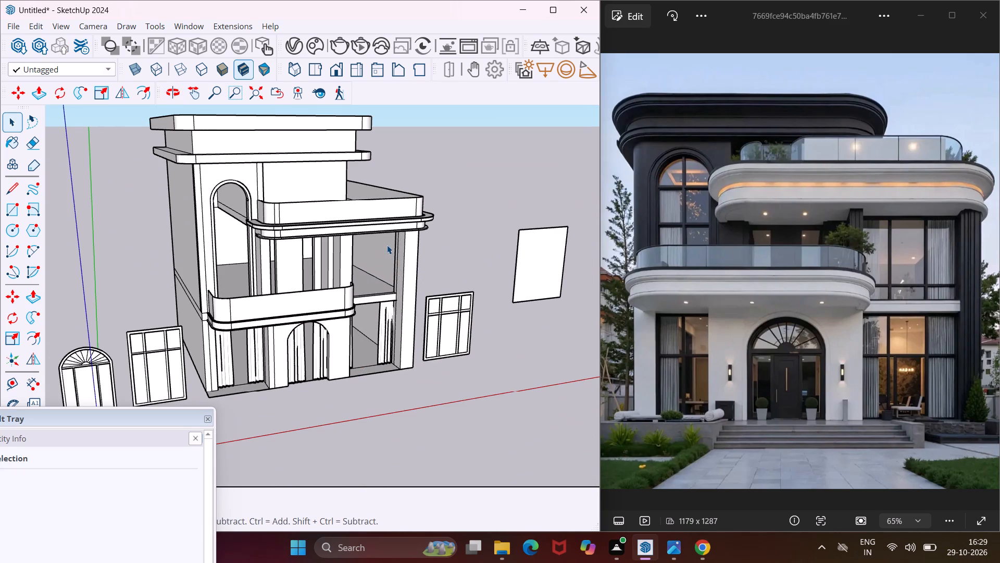
scroll(387, 243, down, 6)
scroll(476, 247, up, 4)
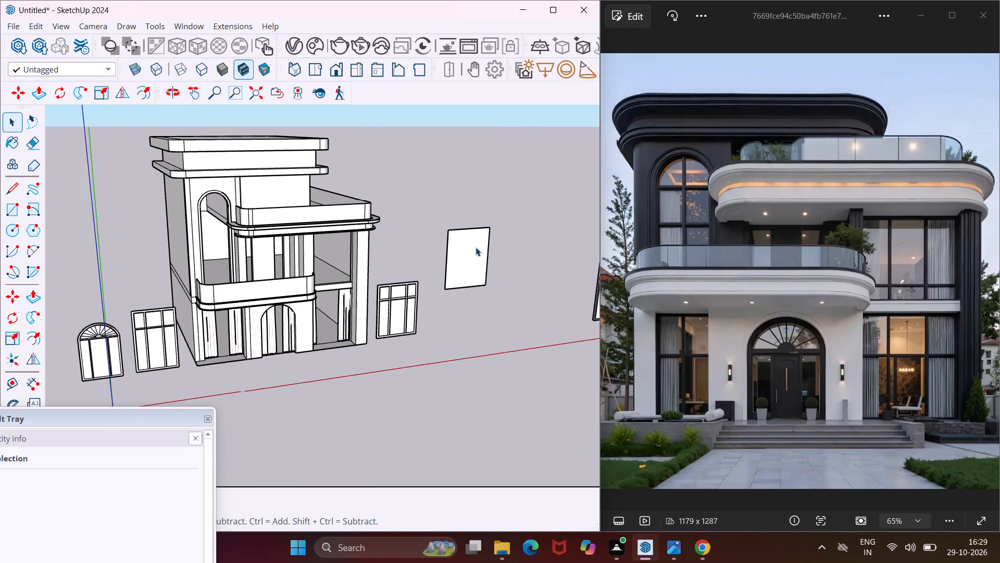
scroll(476, 247, up, 18)
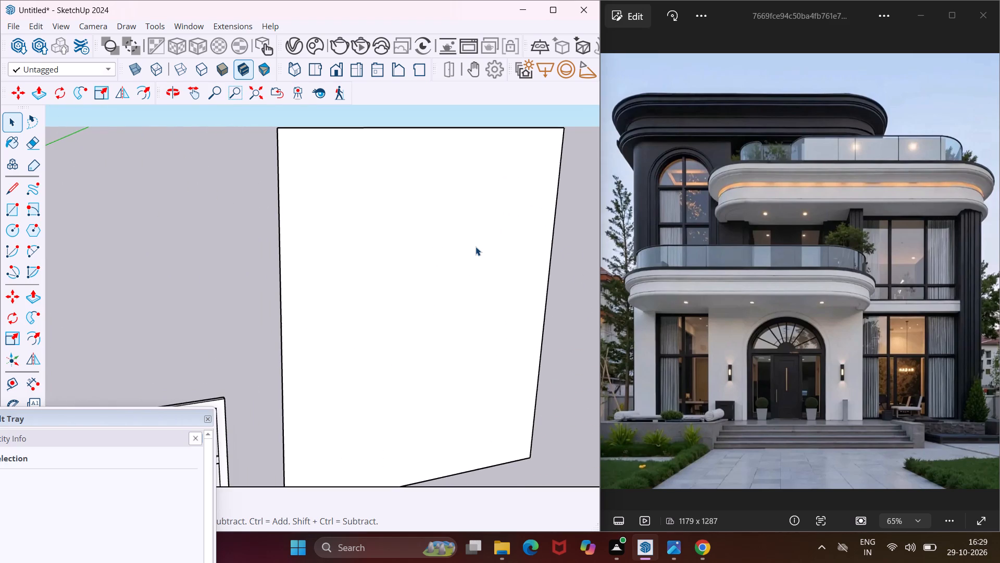
click(464, 253)
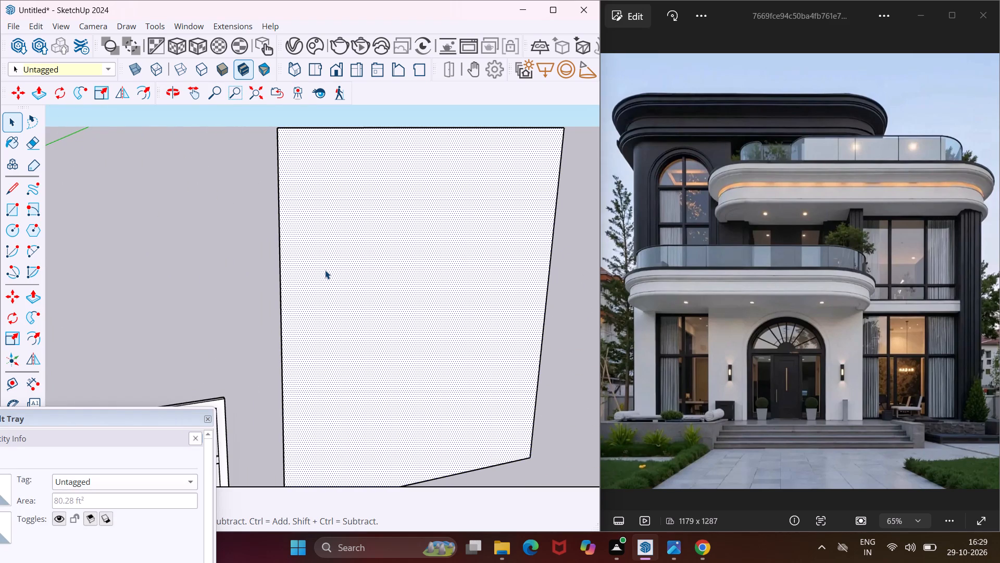
key(p)
click(325, 270)
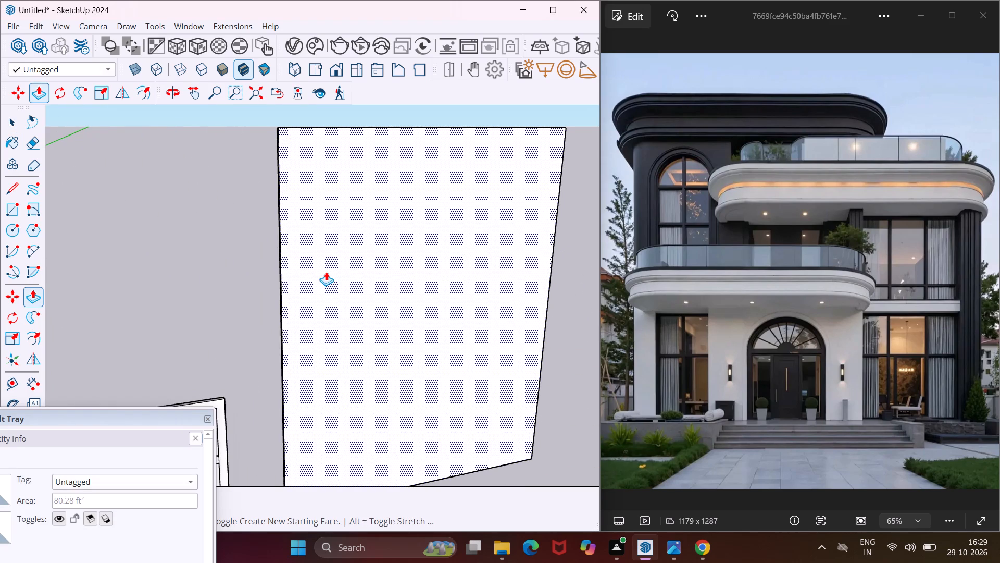
click(326, 273)
key(Escape)
key(space)
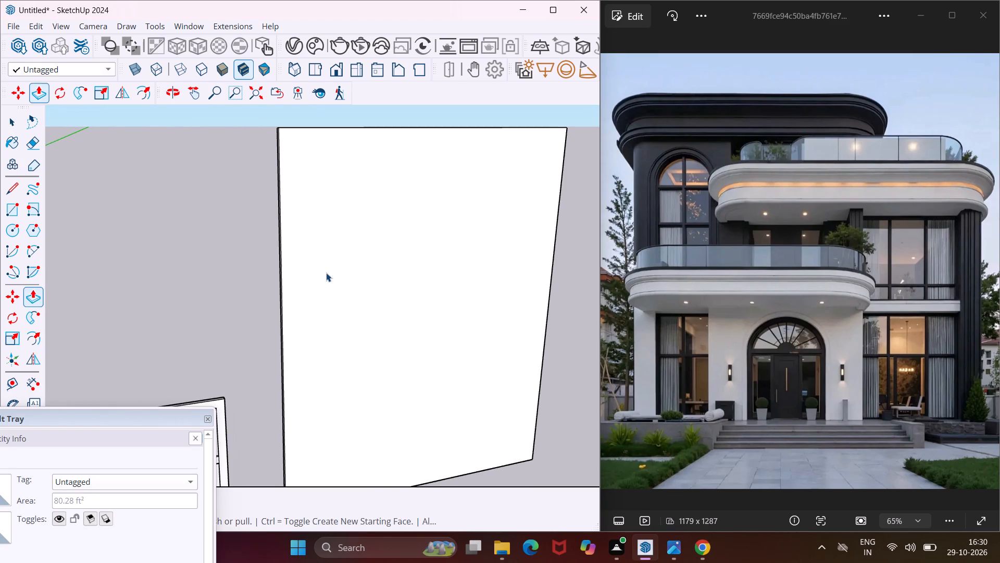
Offset the front face outline of the blank window panel inward to form a narrow border frame.
middle_drag(326, 273, 380, 280)
click(382, 191)
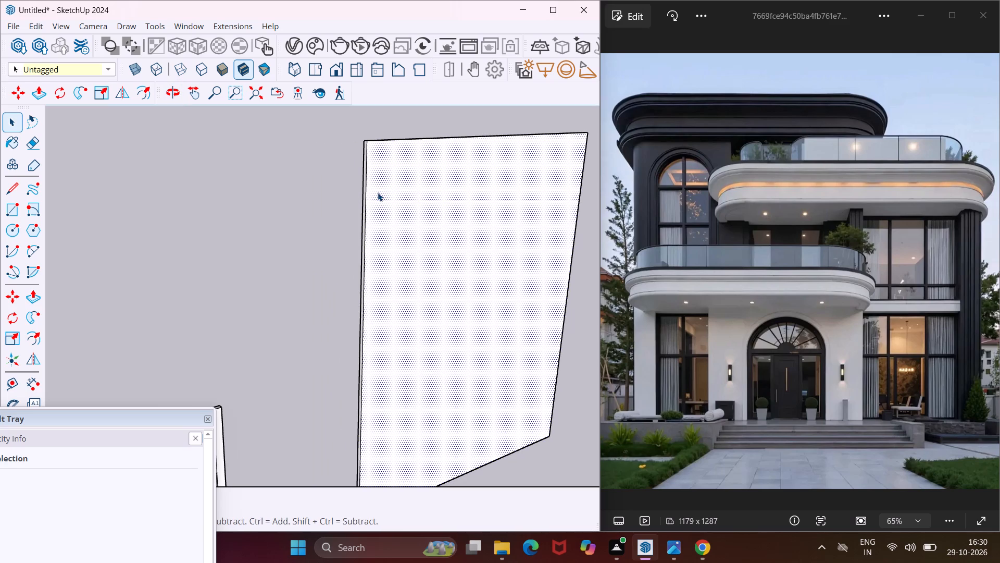
click(41, 336)
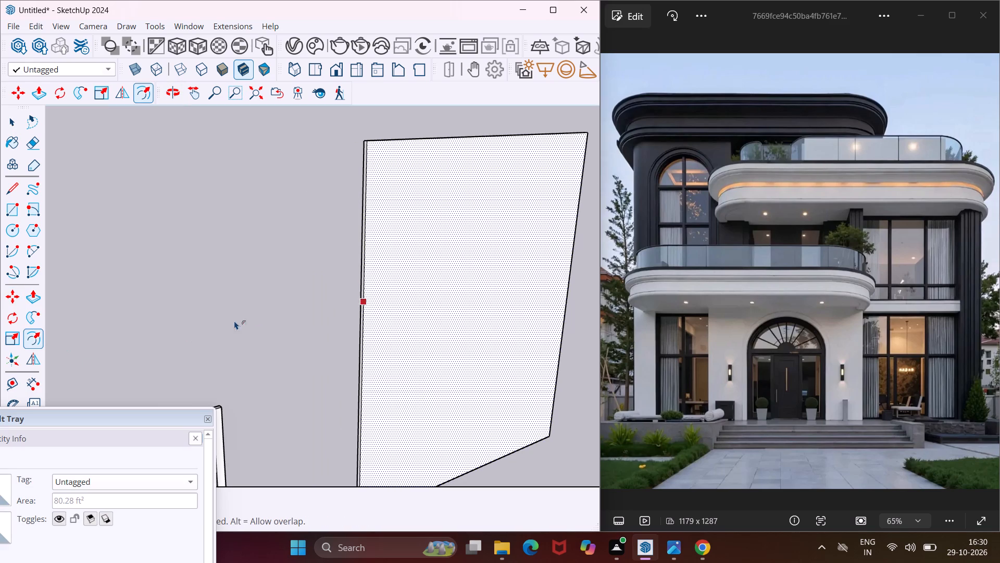
scroll(367, 270, up, 4)
click(367, 269)
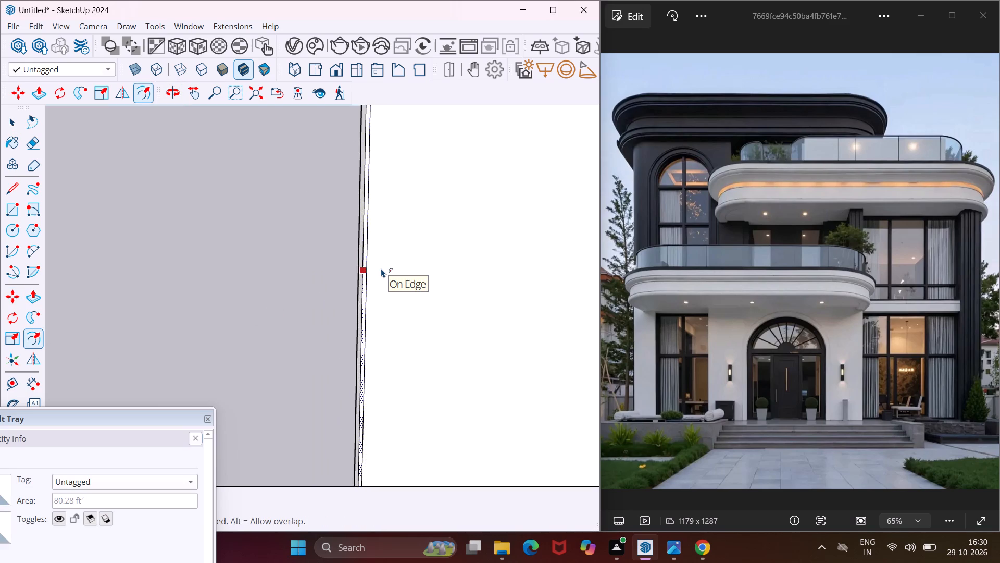
key(ctrl+z)
click(374, 271)
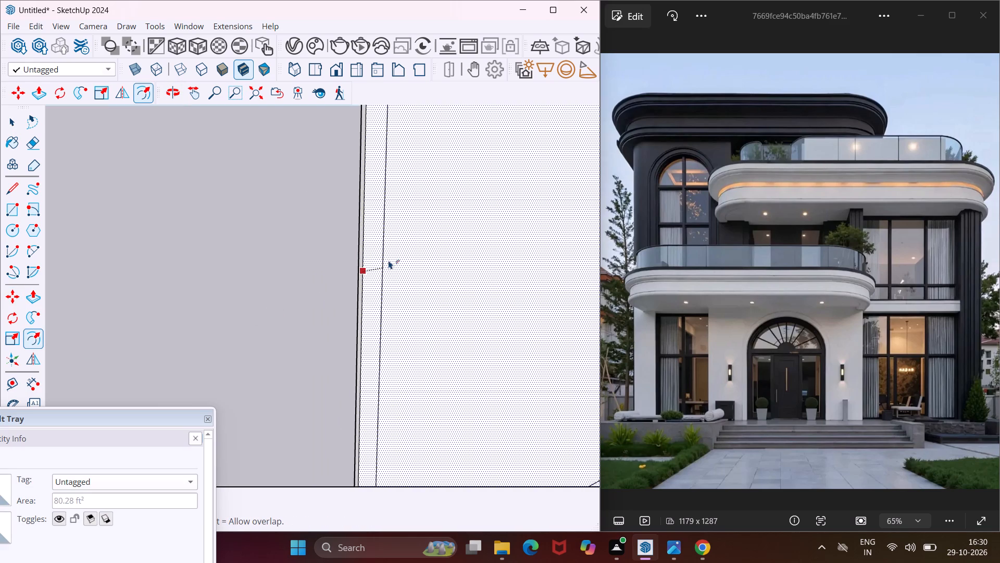
click(382, 261)
scroll(290, 241, down, 5)
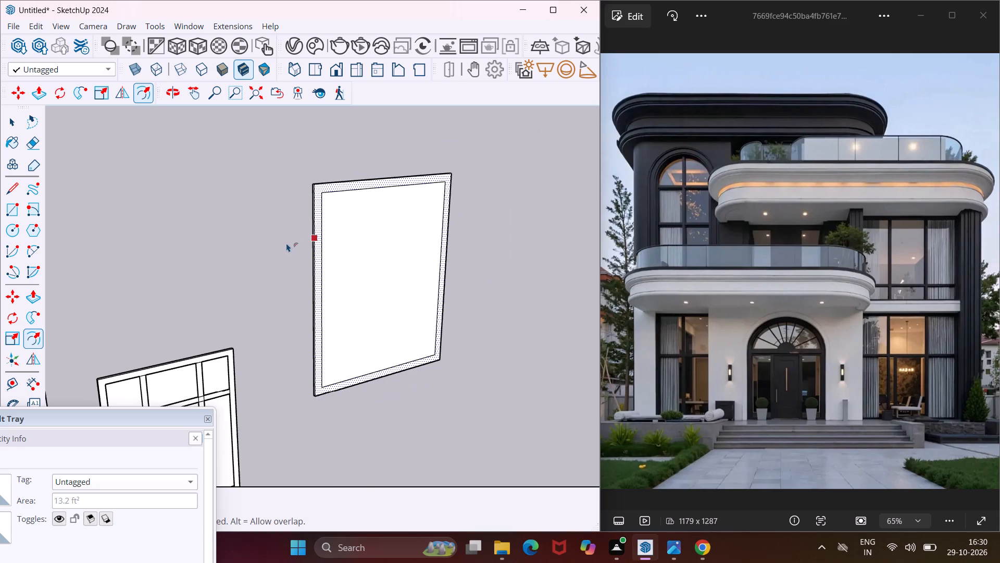
key(Escape)
key(space)
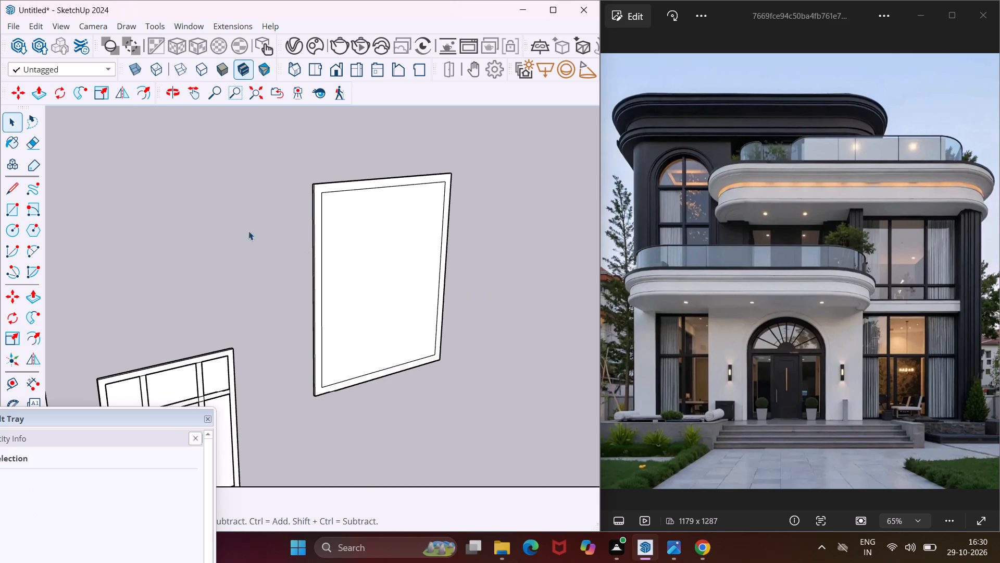
Draw a narrow full-height vertical rectangle inside the window's border as the first mullion, nearer the villa-side edge.
click(3, 209)
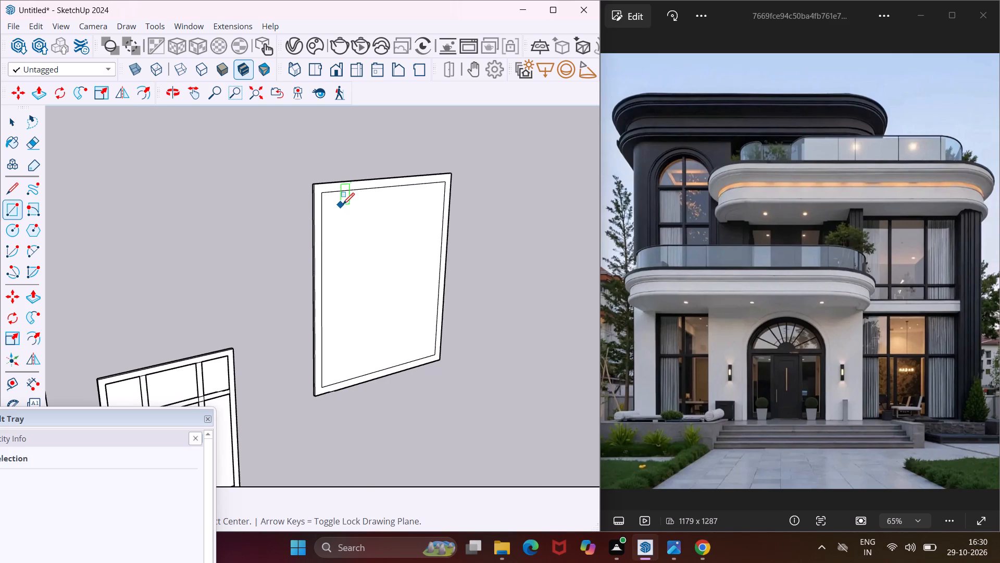
click(355, 192)
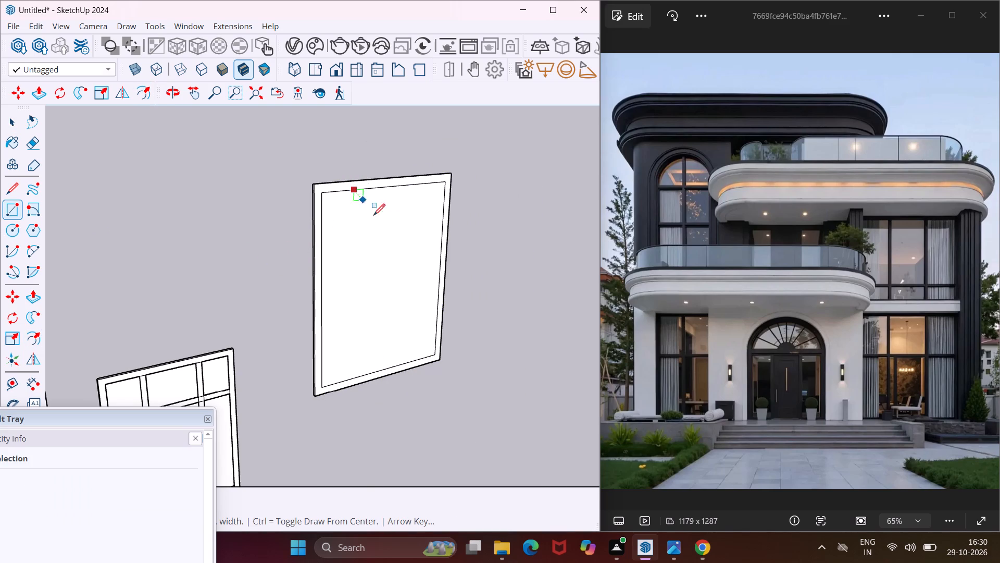
scroll(355, 378, up, 4)
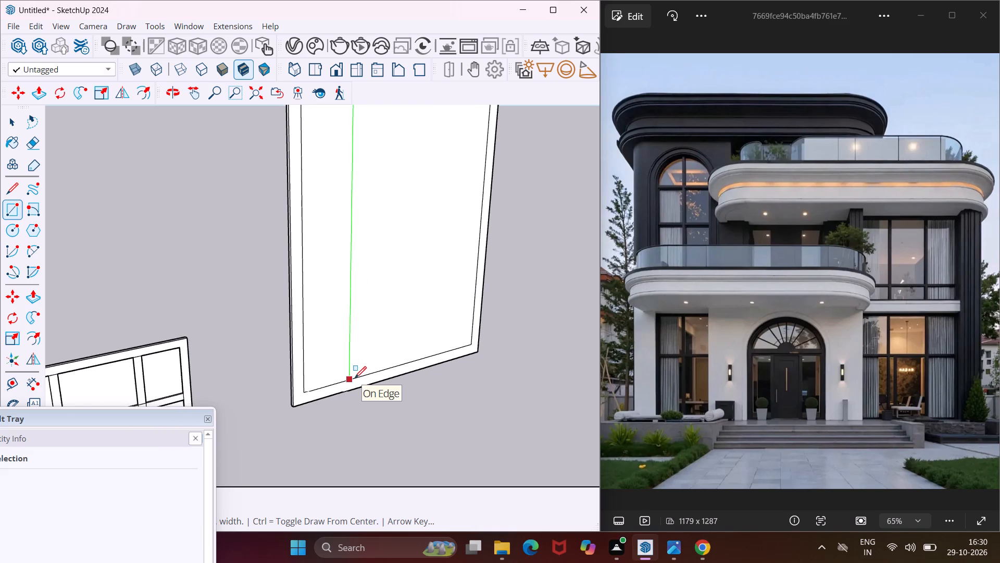
scroll(355, 378, up, 4)
click(358, 382)
scroll(299, 358, down, 5)
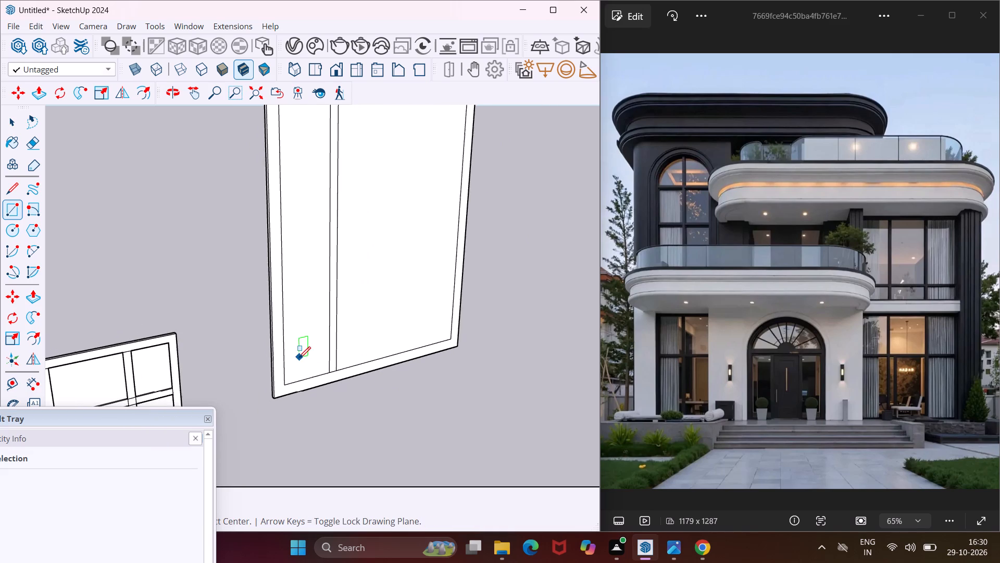
Draw a second narrow full-height vertical mullion rectangle inside the window's border, nearer the edge away from the villa.
scroll(340, 291, down, 5)
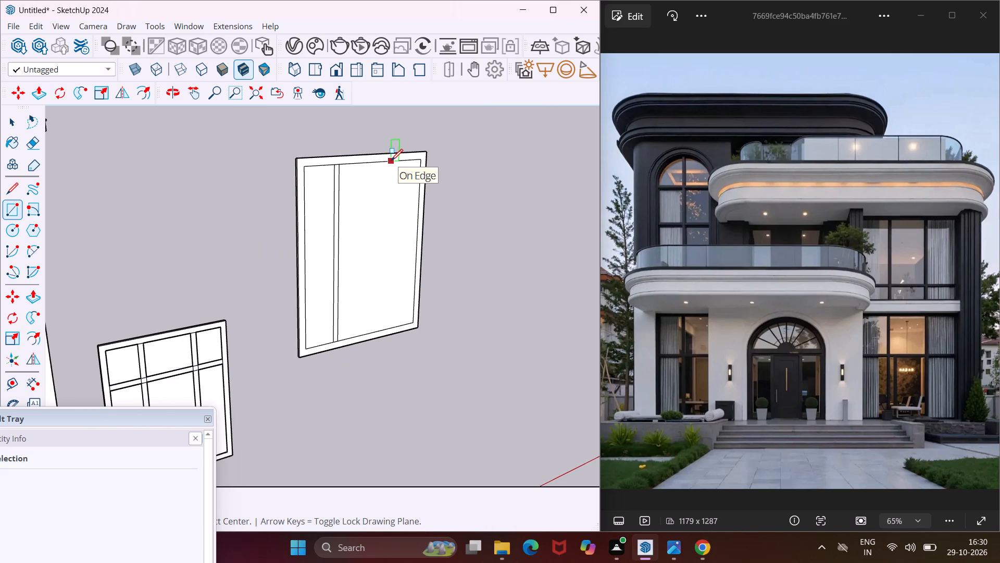
click(391, 161)
scroll(401, 333, up, 6)
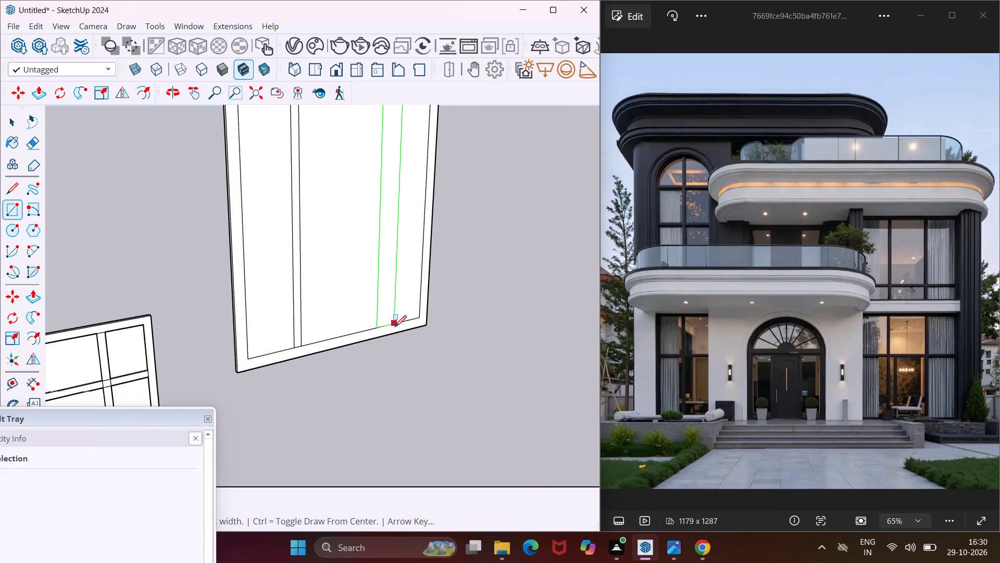
scroll(395, 327, up, 2)
click(382, 326)
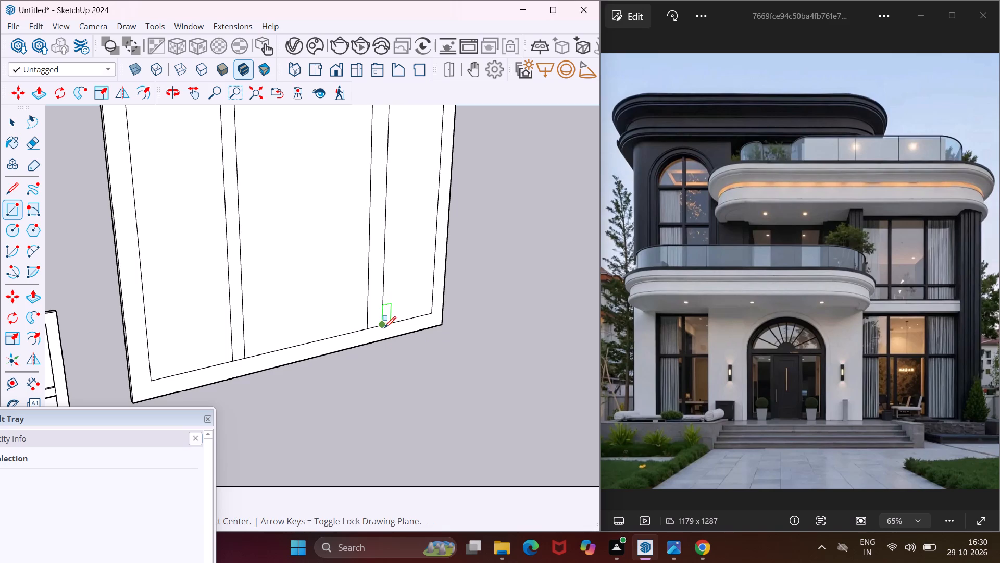
key(Escape)
key(space)
scroll(294, 302, down, 6)
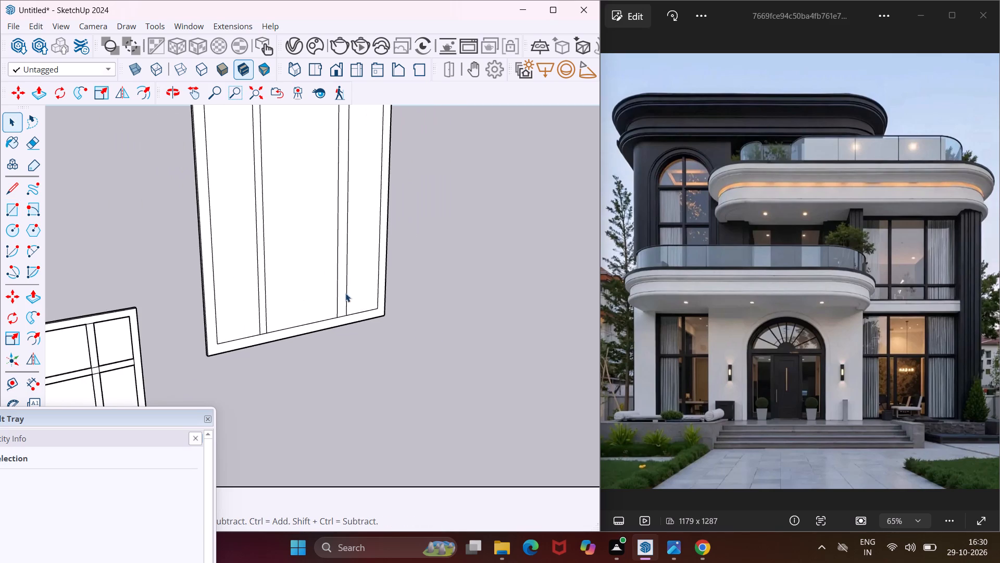
Narrow the mullion farther from the villa by moving its outer vertical edge slightly toward its other edge.
click(347, 299)
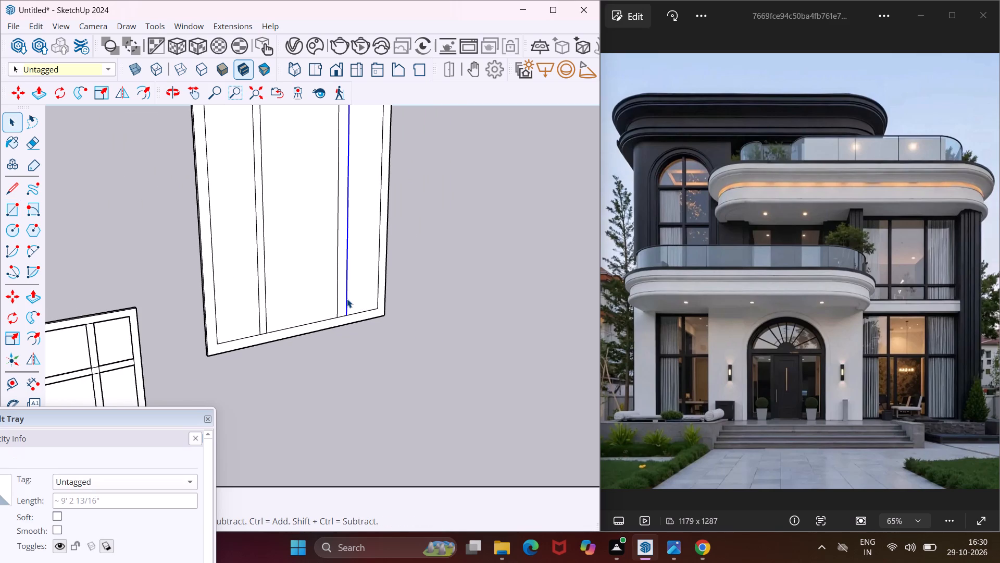
key(m)
scroll(345, 318, up, 11)
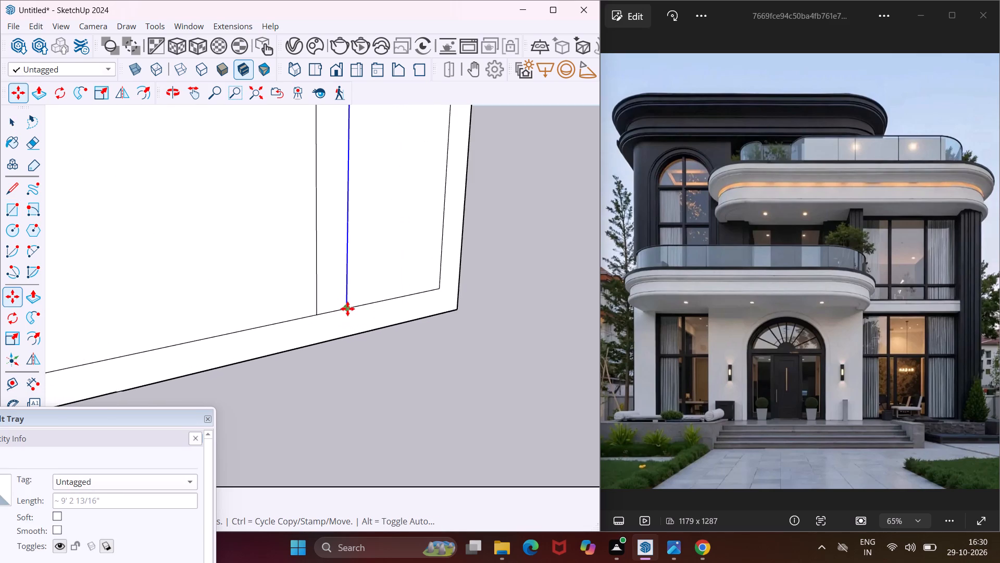
click(347, 309)
click(340, 310)
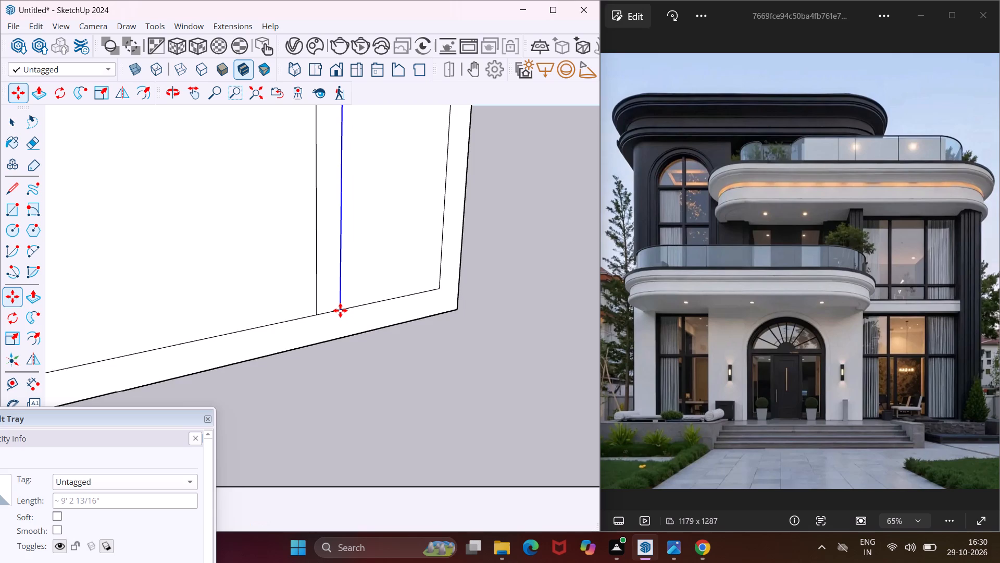
key(Escape)
key(space)
scroll(348, 312, down, 13)
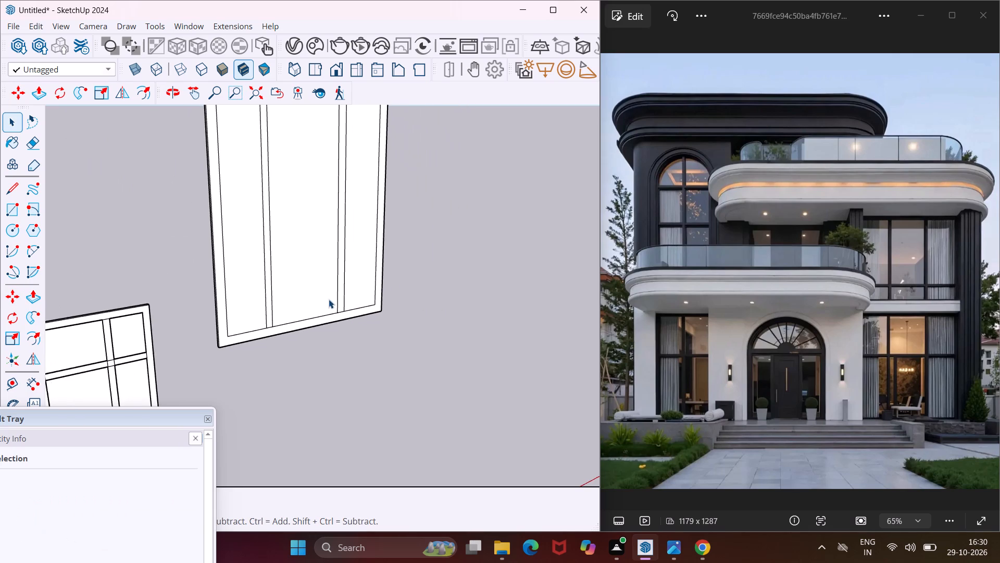
scroll(320, 296, down, 4)
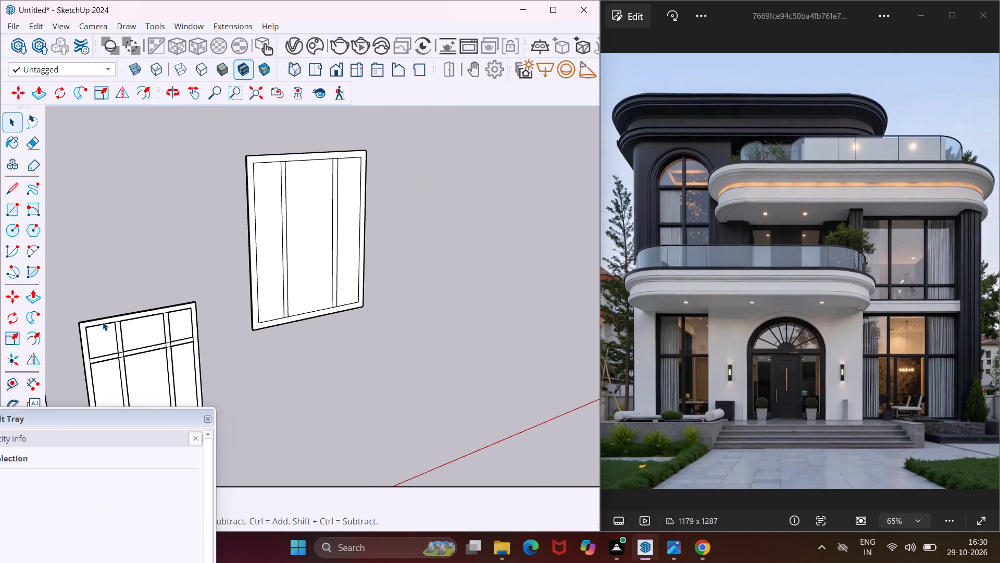
Draw a narrow horizontal crossbar rectangle across the window's inner width, in its lower part, crossing both mullions.
click(14, 216)
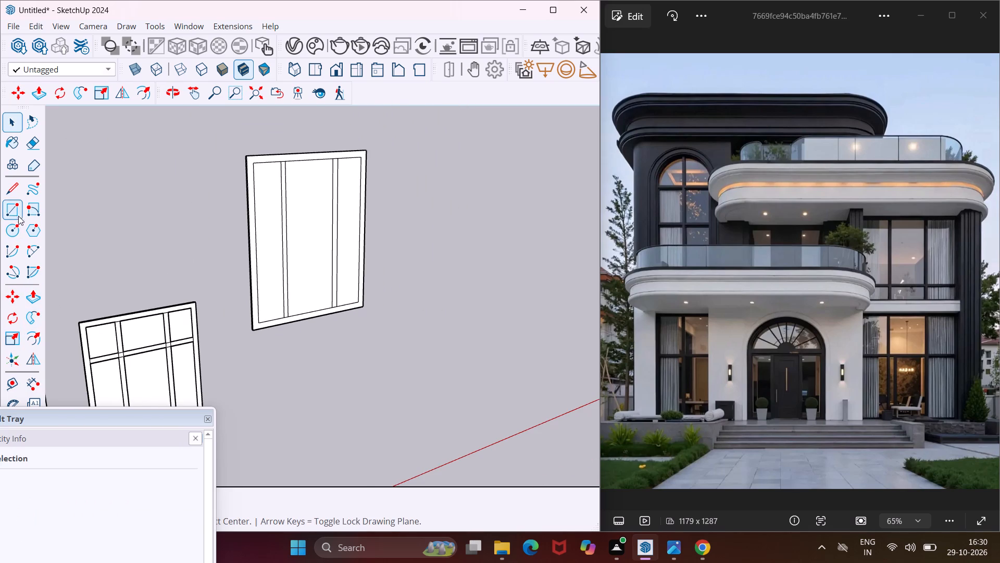
scroll(254, 300, up, 7)
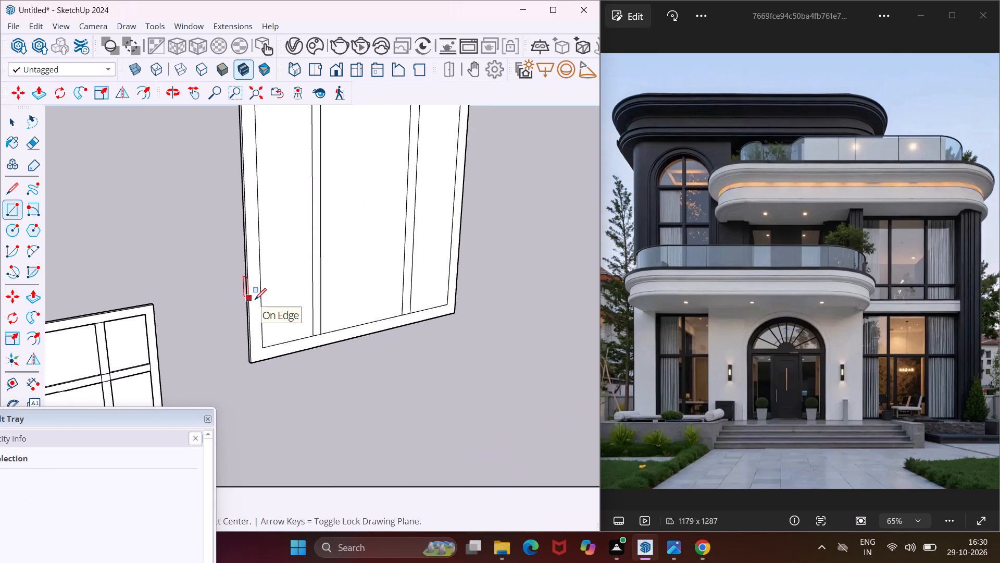
scroll(265, 286, down, 3)
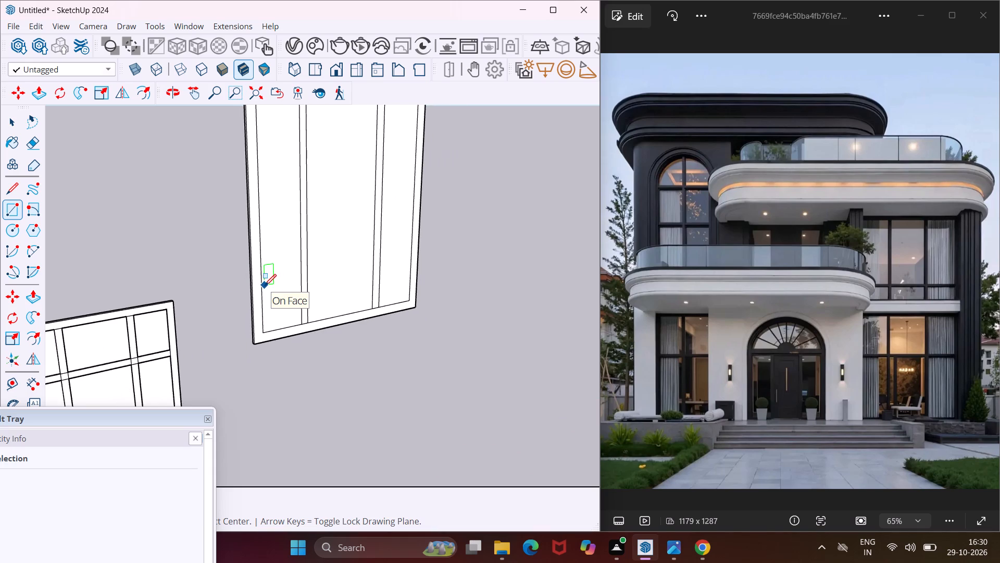
scroll(265, 286, down, 3)
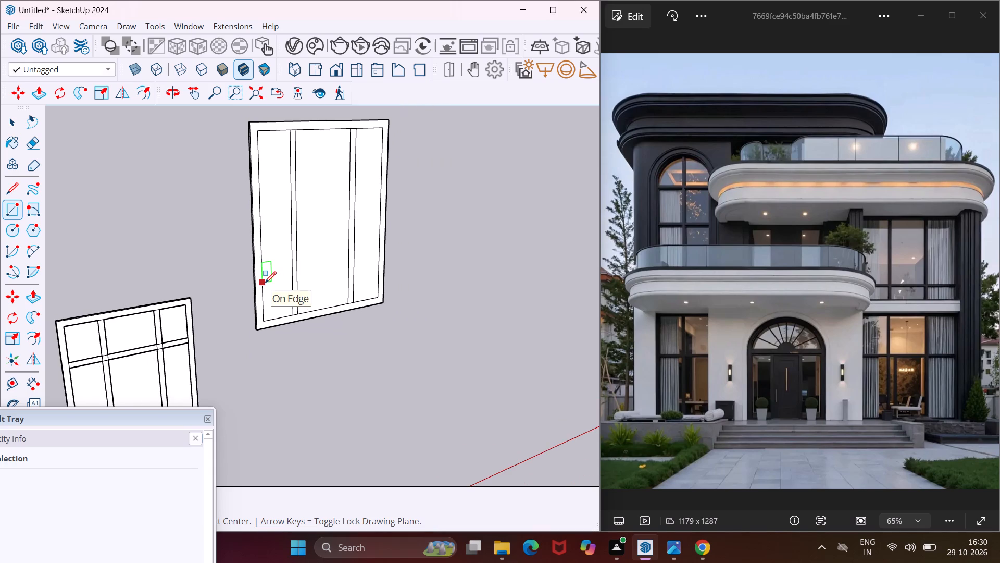
click(265, 283)
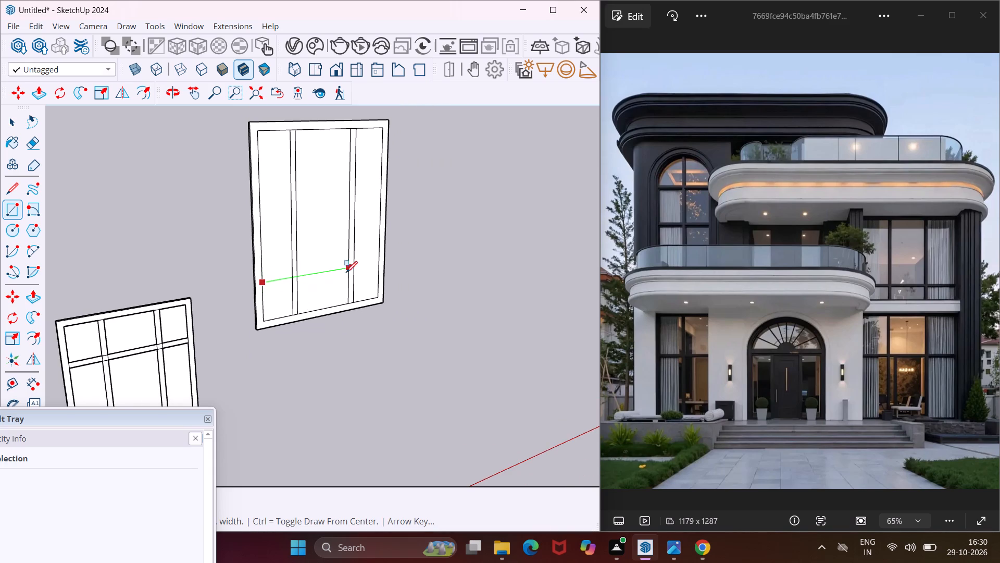
scroll(373, 267, up, 8)
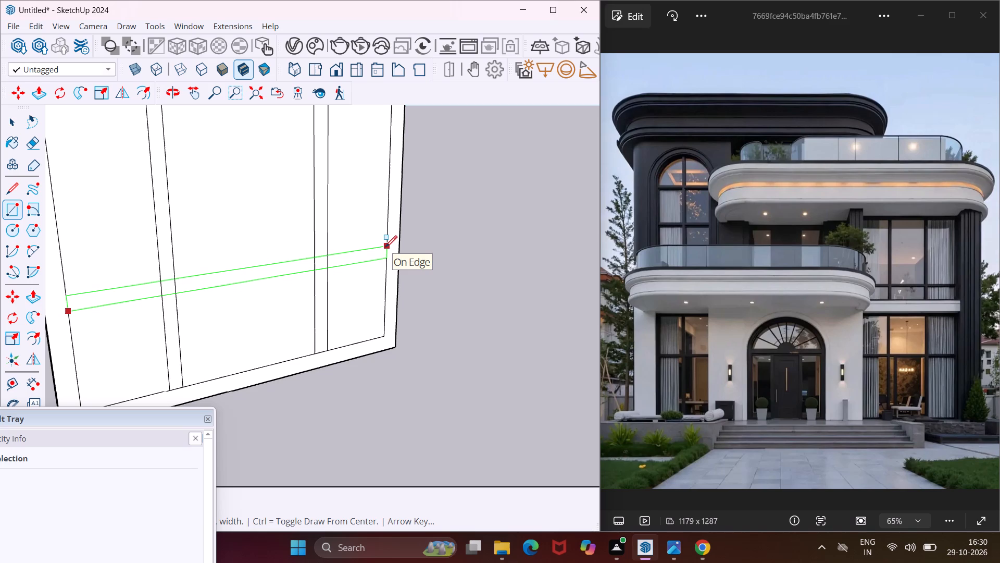
click(385, 247)
key(Escape)
key(space)
scroll(384, 245, down, 1)
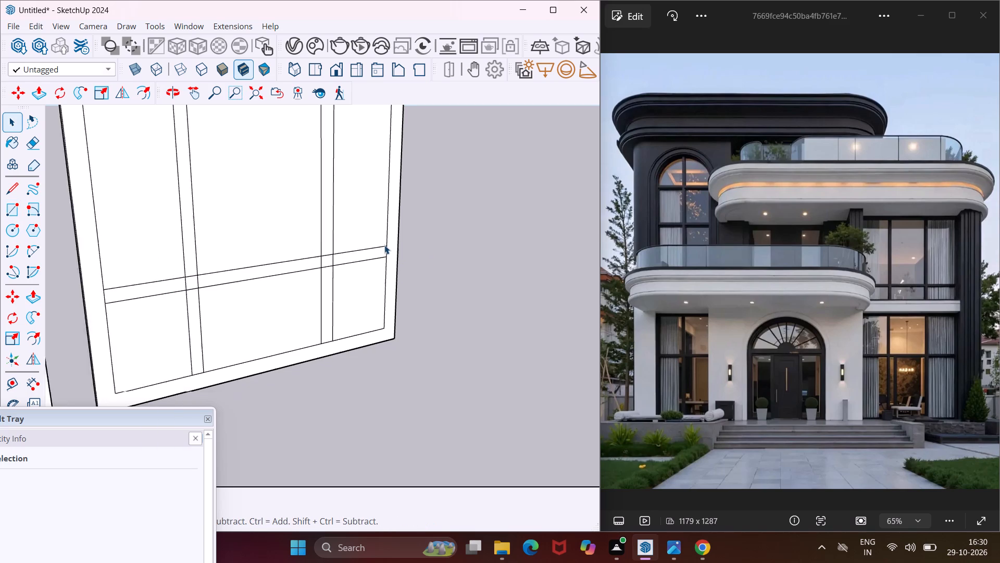
Extrude the window's outer border face slightly outward so the frame stands proud of the panes.
scroll(384, 245, down, 1)
click(389, 228)
click(389, 233)
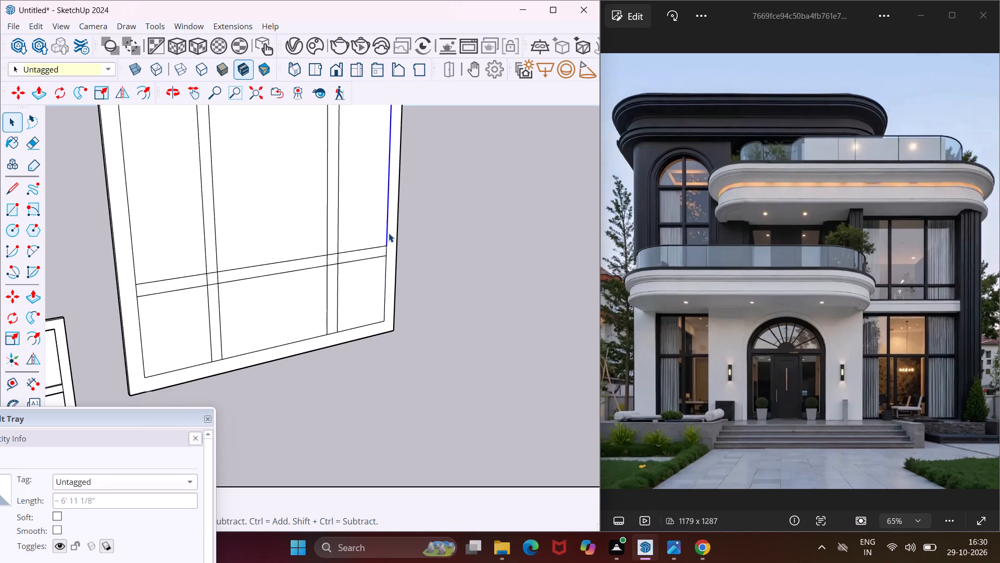
click(390, 234)
click(393, 239)
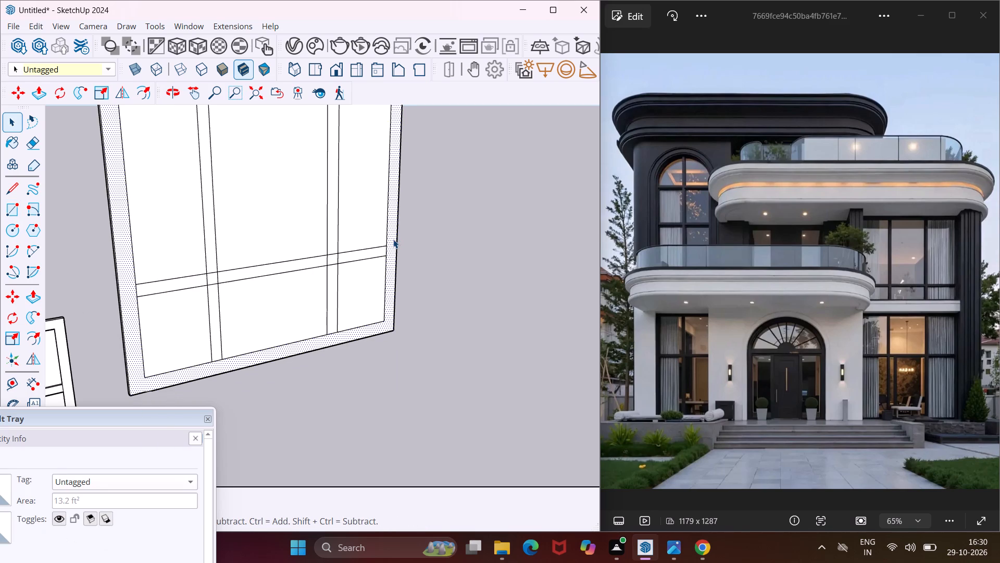
key(p)
click(393, 239)
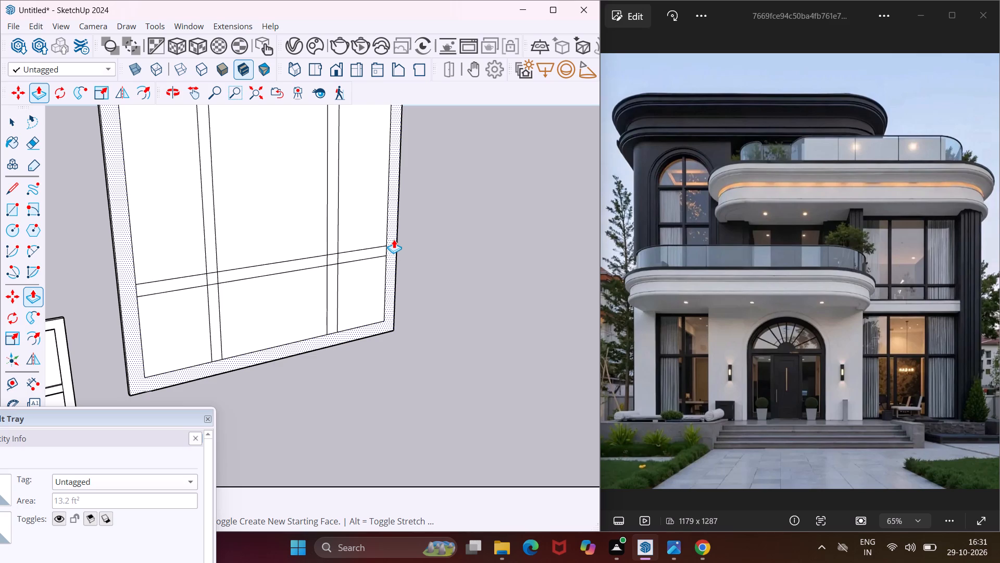
click(394, 240)
key(Escape)
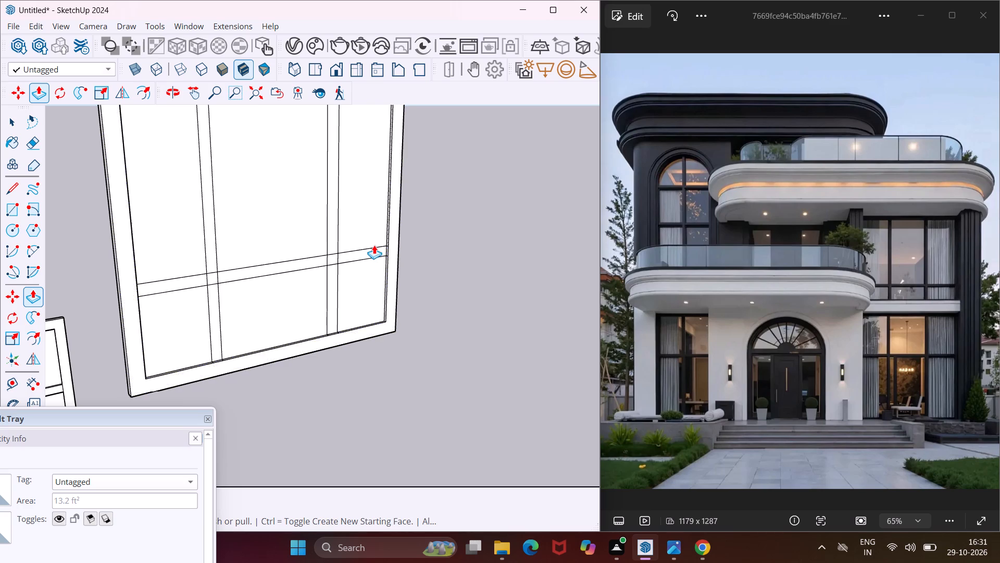
Extrude the mullion farther from the villa, its crossing and the adjoining crossbar sections by the same depth as the border.
scroll(371, 245, up, 14)
double_click(360, 268)
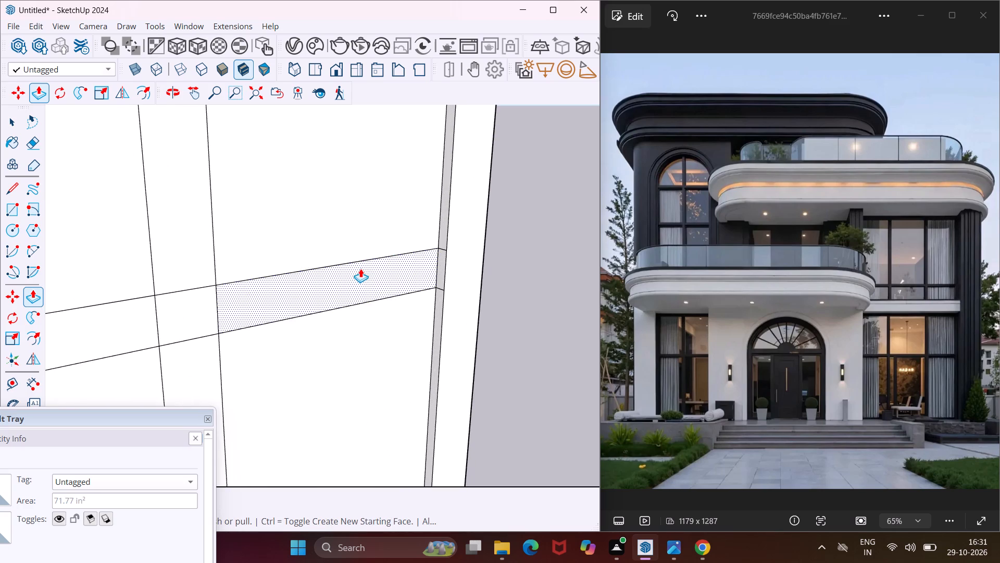
double_click(190, 311)
double_click(186, 272)
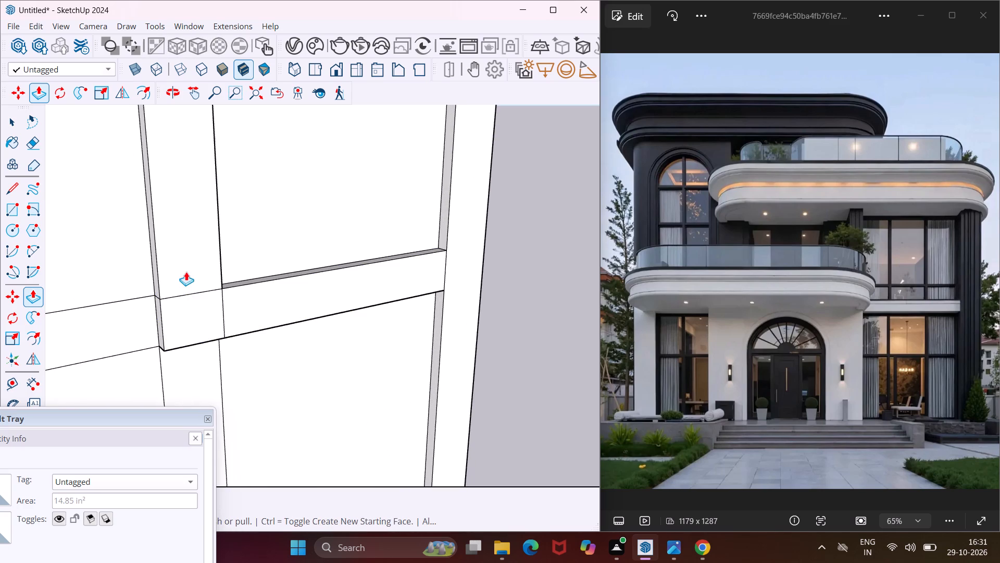
double_click(136, 323)
double_click(179, 357)
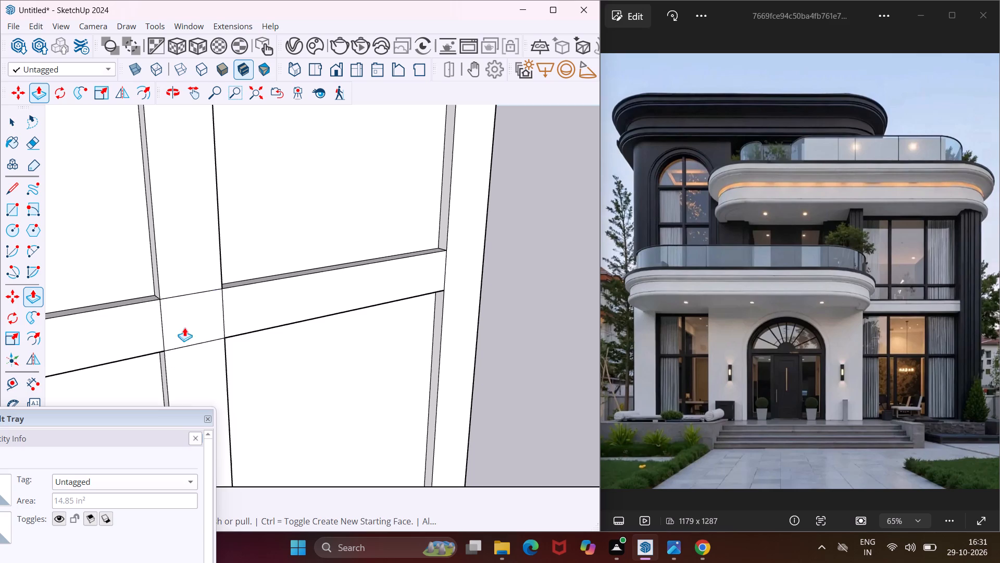
Extrude the villa-side mullion, its crossing and the remaining crossbar section by the same depth as the border.
scroll(197, 260, down, 18)
scroll(200, 254, down, 6)
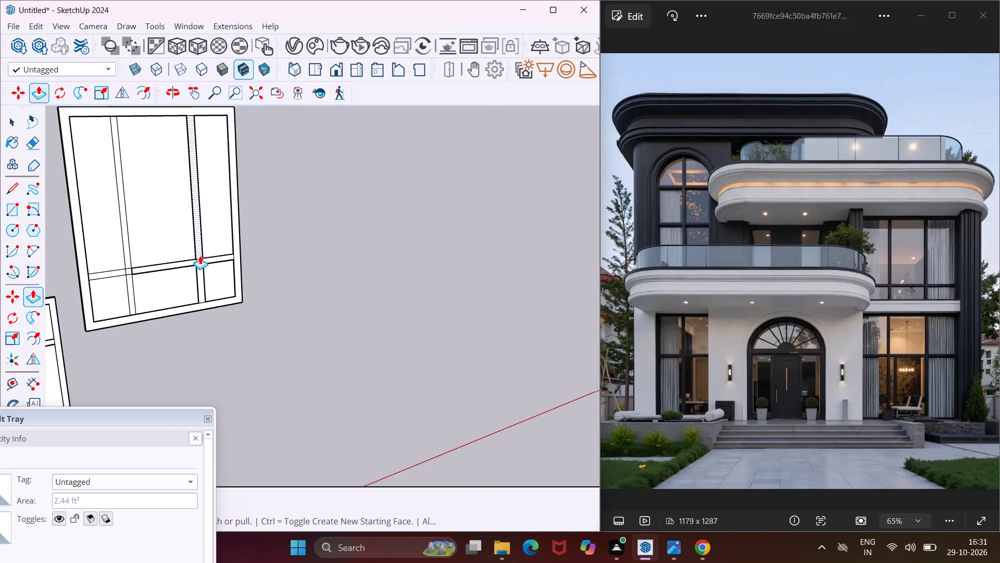
scroll(119, 265, up, 20)
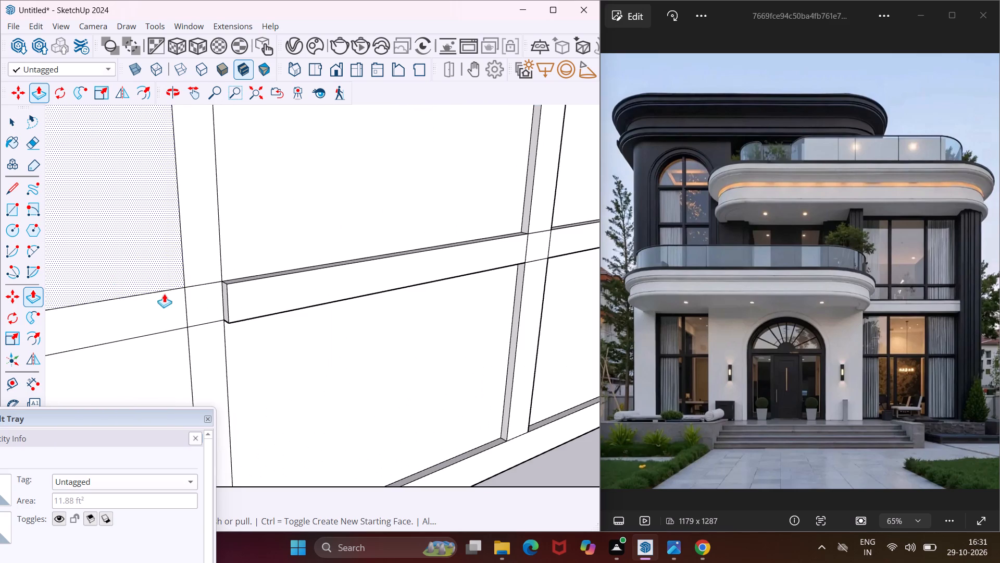
double_click(197, 297)
double_click(197, 249)
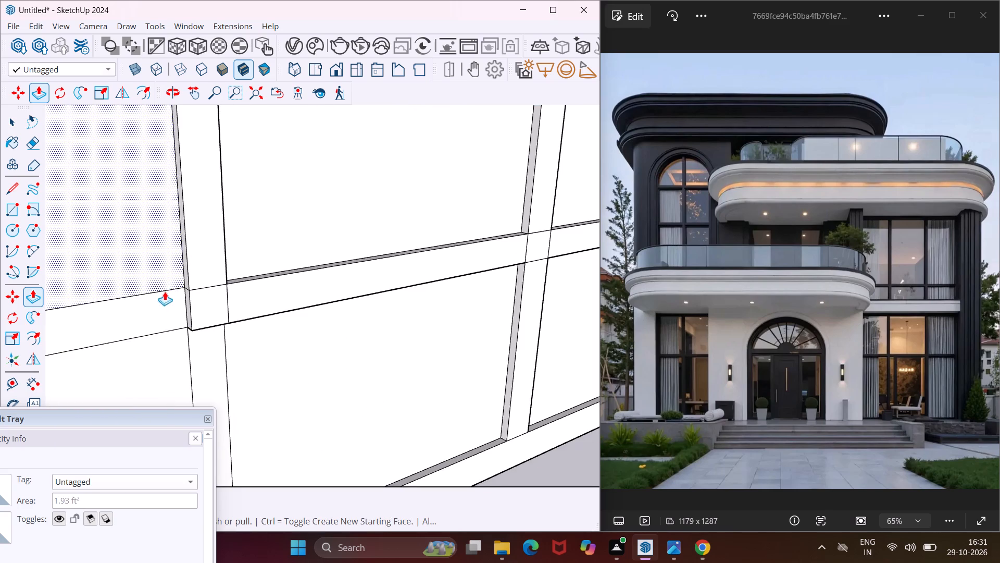
double_click(163, 294)
double_click(197, 334)
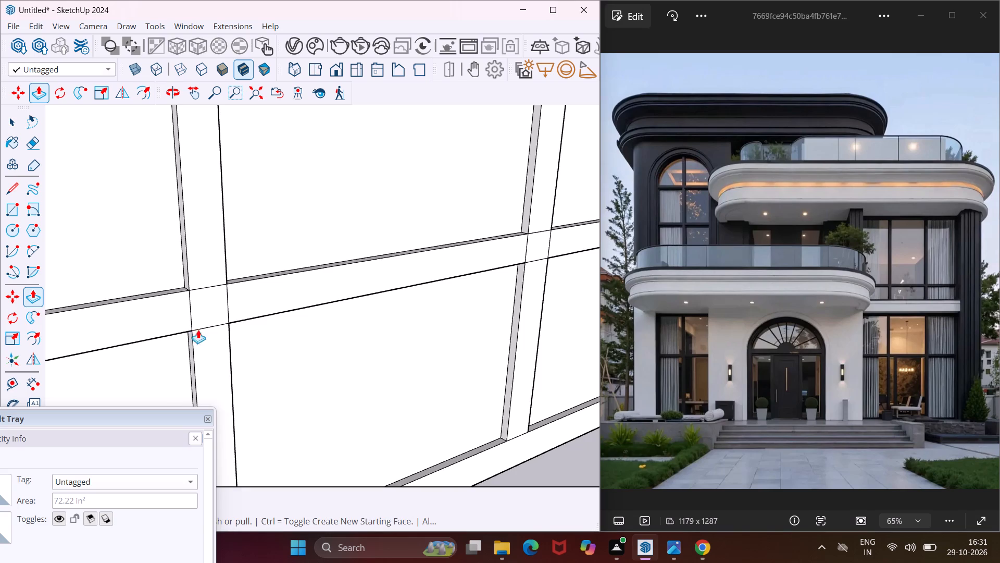
scroll(206, 264, down, 12)
scroll(198, 276, down, 14)
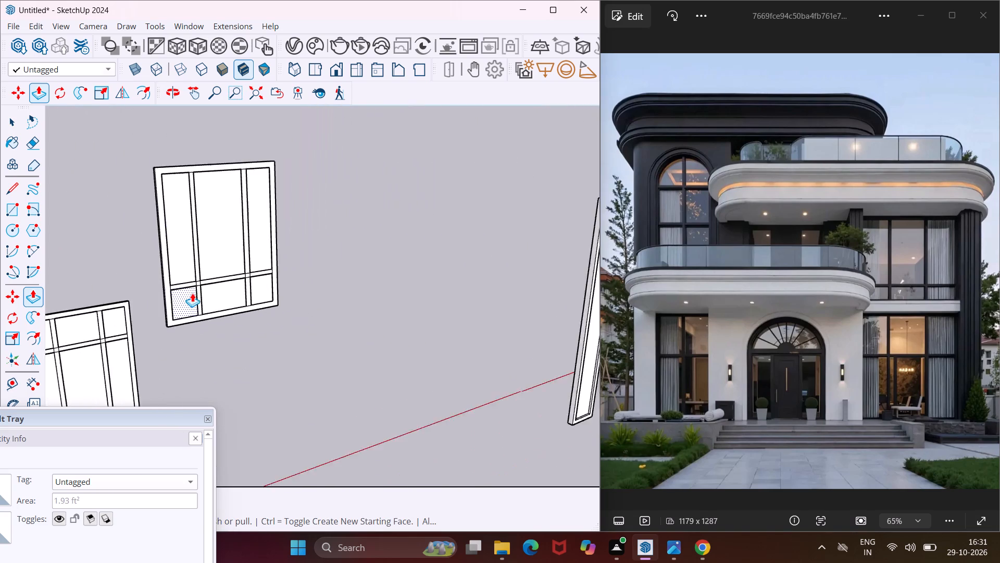
scroll(189, 293, down, 11)
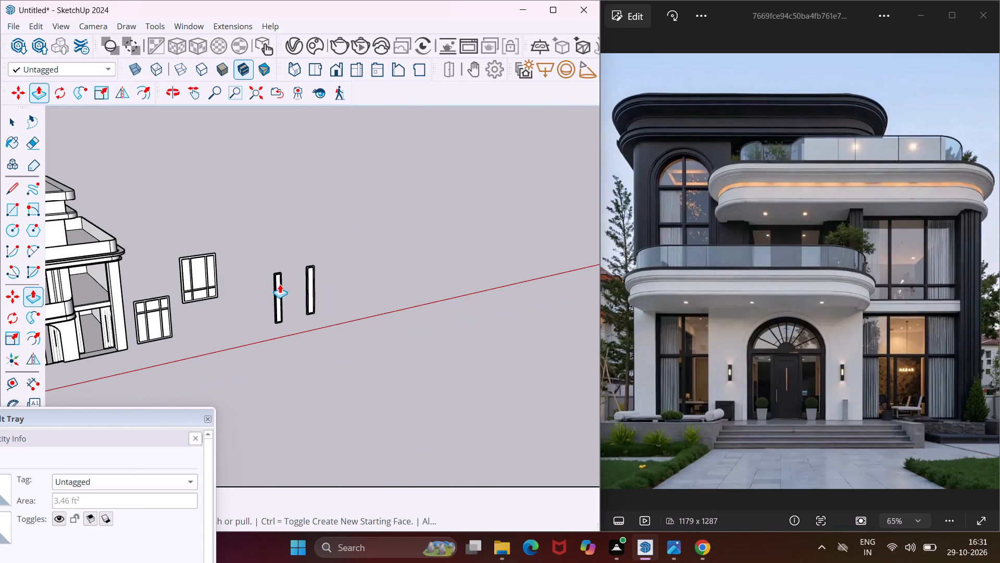
key(Escape)
key(space)
Offset the outline of the tall arched blank panel beside the villa inward to form a narrow border frame.
scroll(230, 265, down, 5)
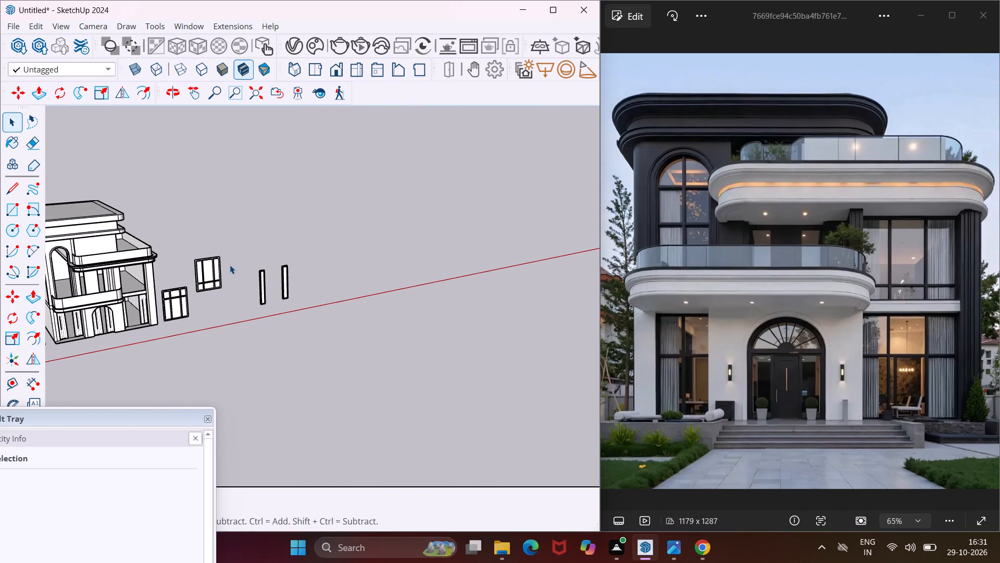
scroll(230, 265, down, 12)
scroll(93, 278, up, 5)
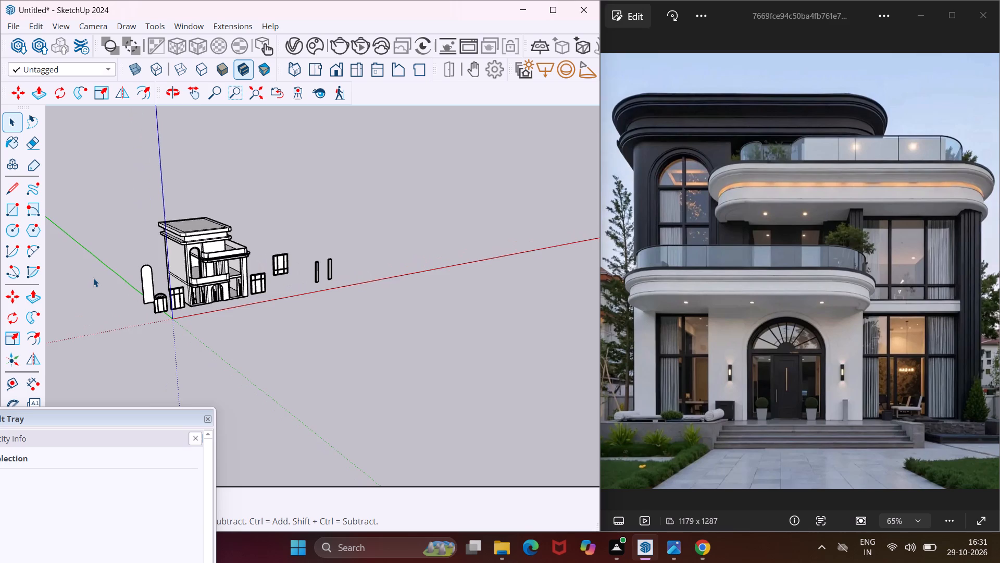
scroll(93, 278, up, 12)
scroll(257, 287, up, 3)
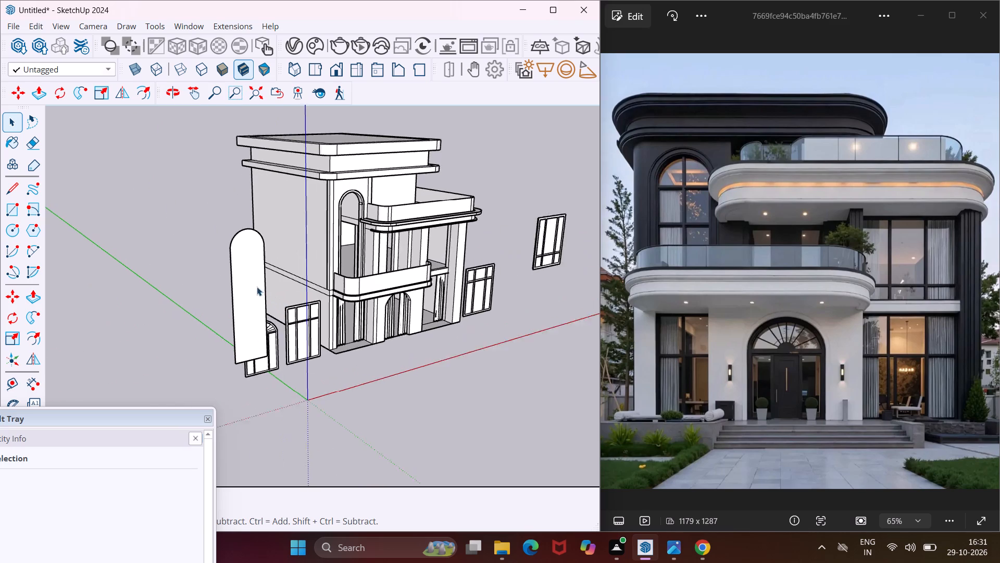
middle_drag(257, 287, 210, 280)
scroll(210, 280, up, 3)
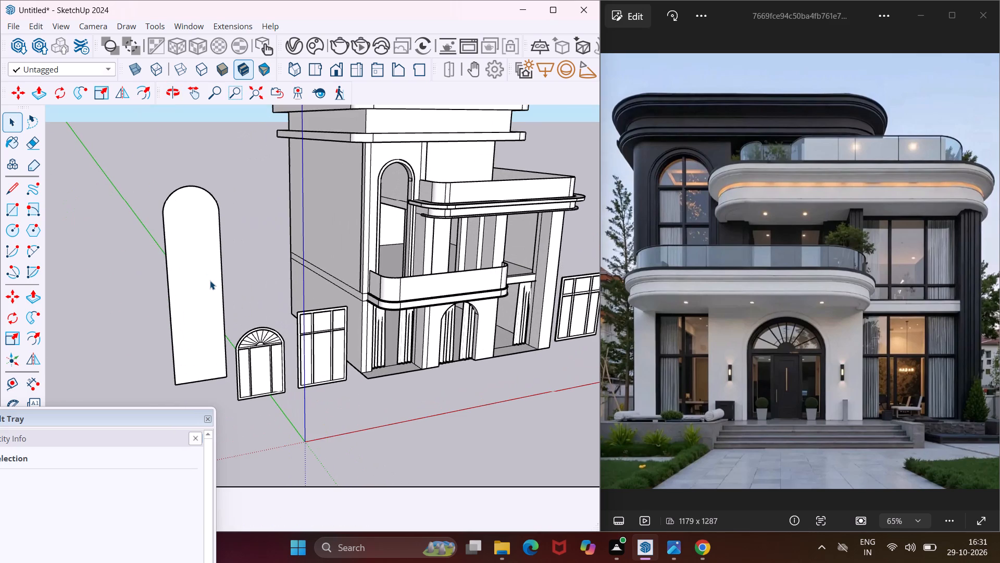
click(210, 280)
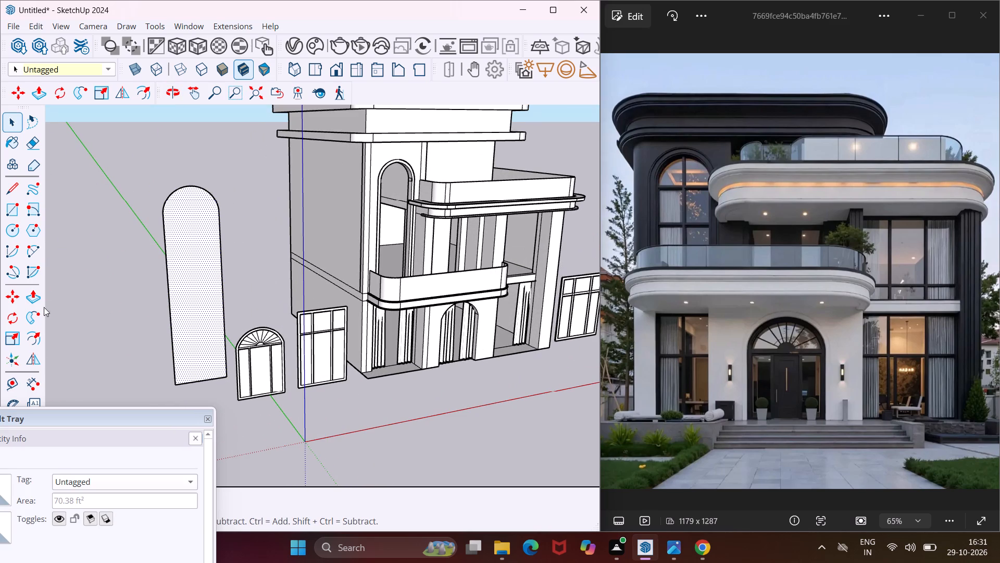
click(32, 339)
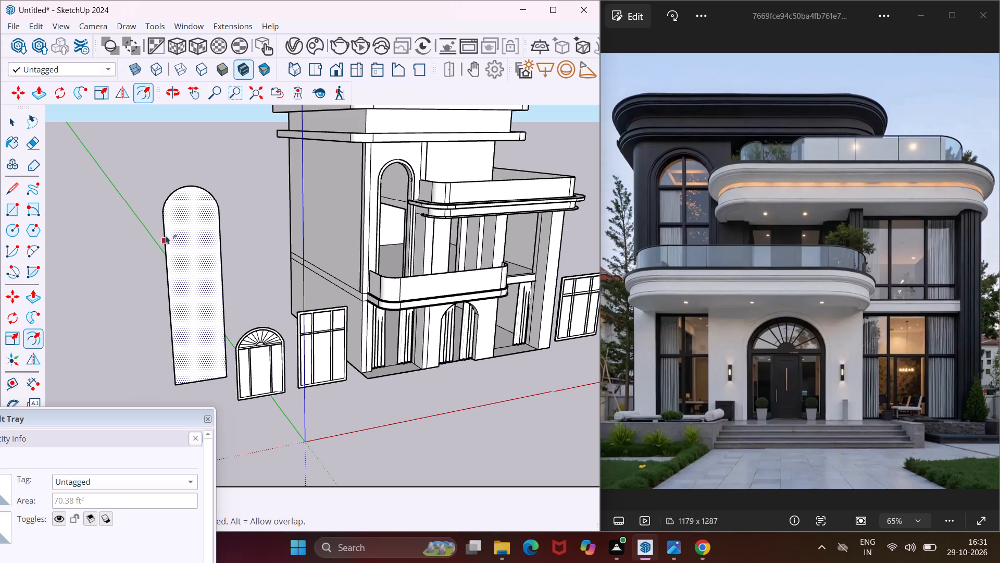
scroll(174, 223, up, 4)
click(159, 204)
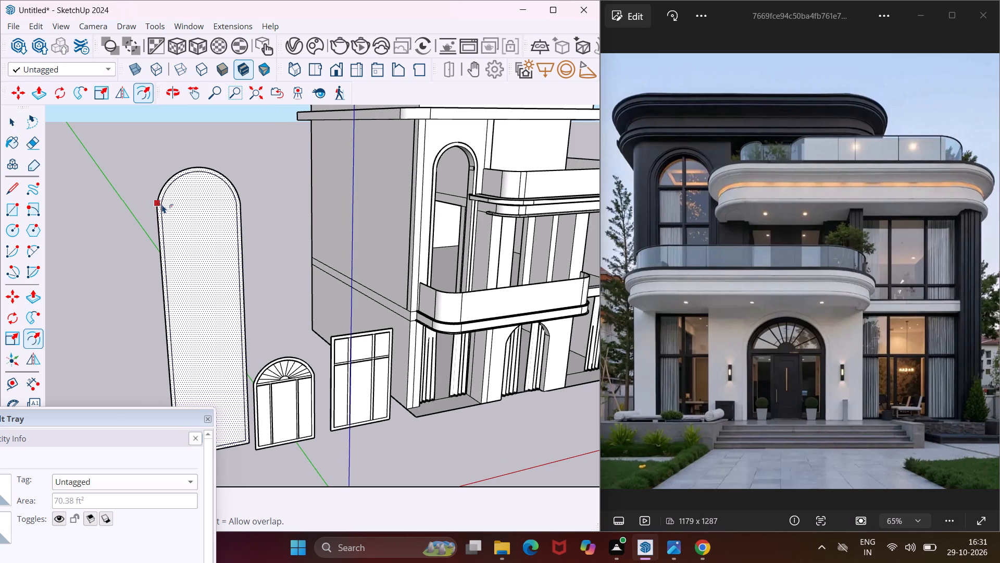
click(163, 205)
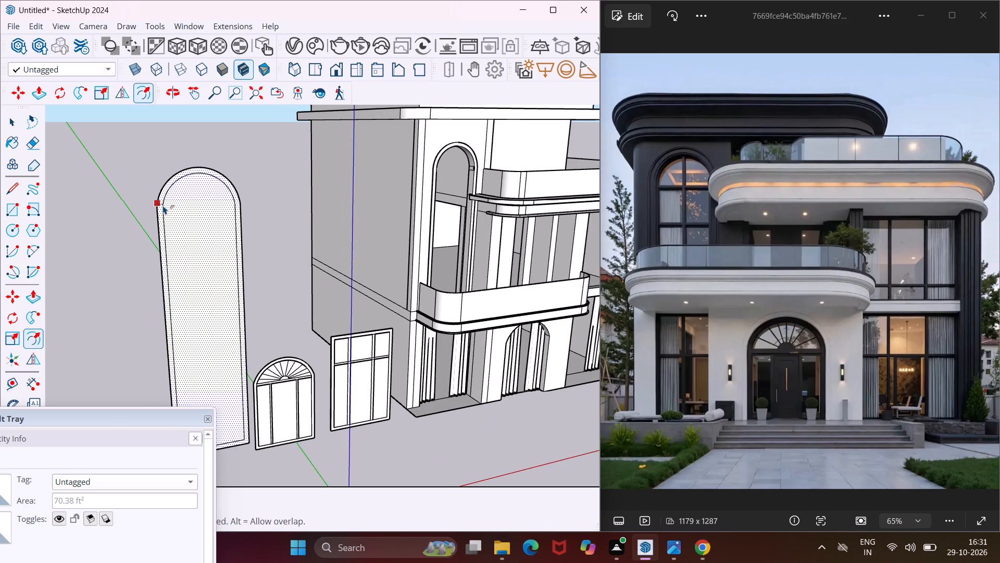
key(Escape)
key(space)
scroll(185, 66, down, 2)
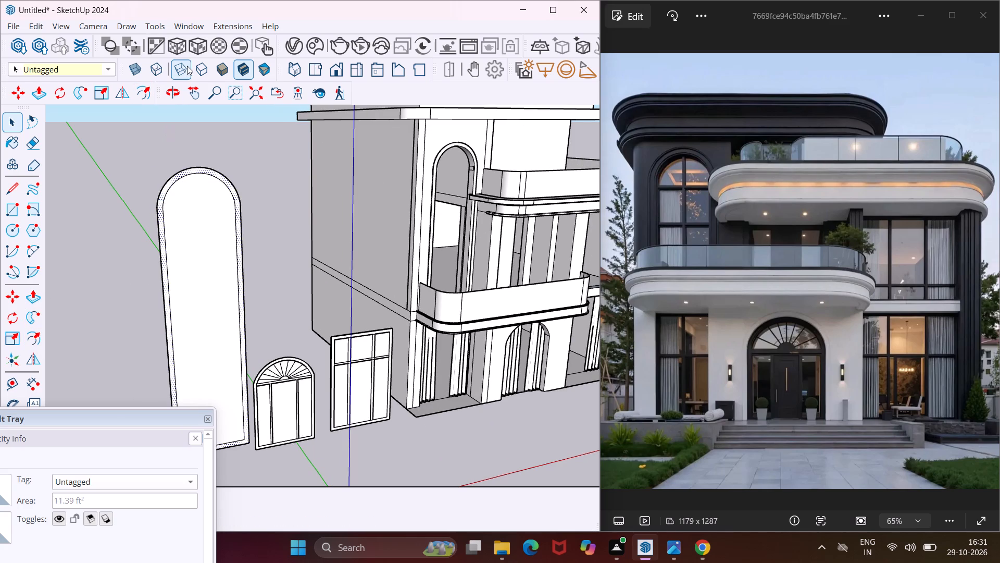
scroll(187, 66, down, 3)
scroll(194, 187, down, 7)
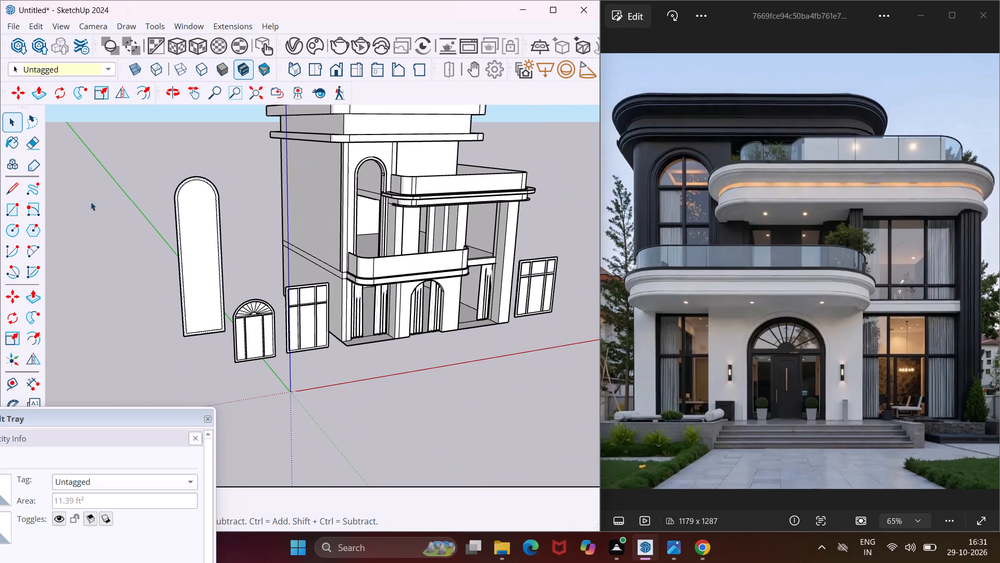
Draw a narrow rectangular crossbar spanning the inner panel of the tall arched window, just below its arched head.
click(17, 217)
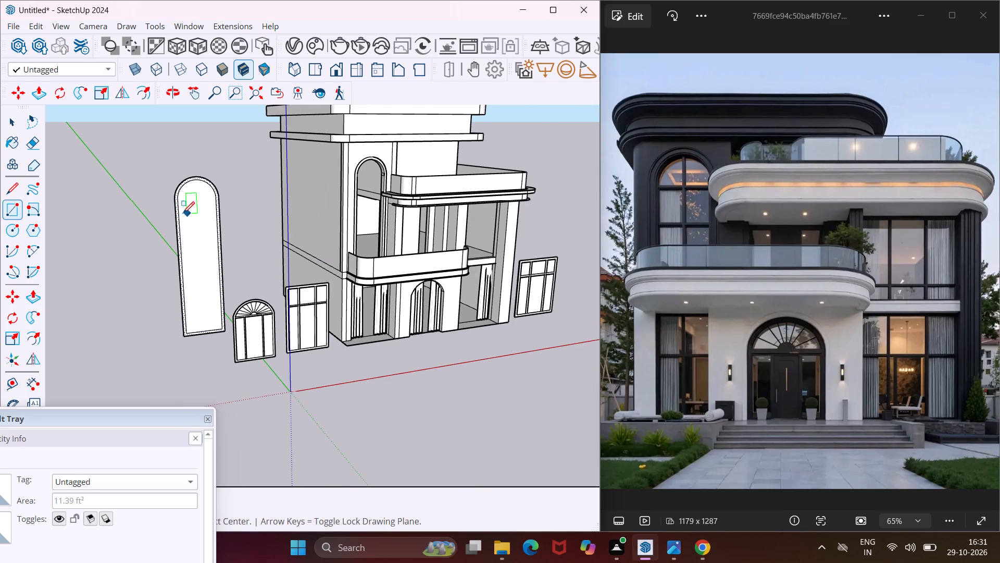
scroll(182, 213, up, 9)
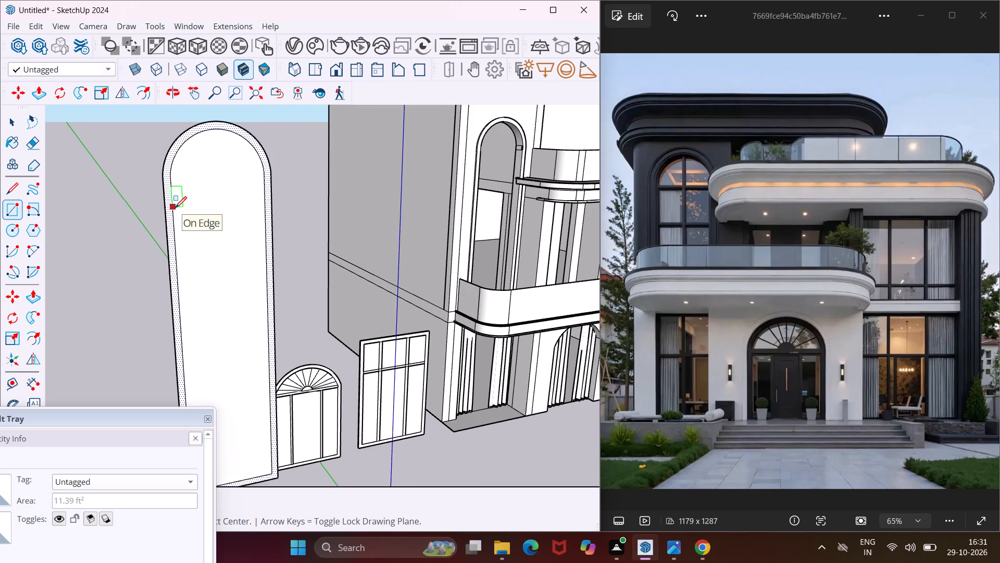
click(172, 199)
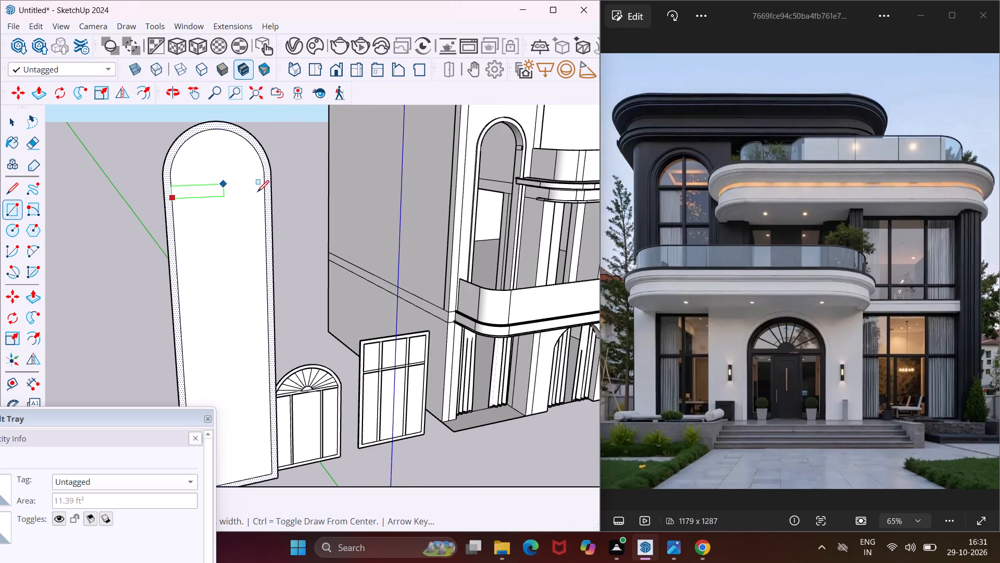
scroll(262, 204, up, 7)
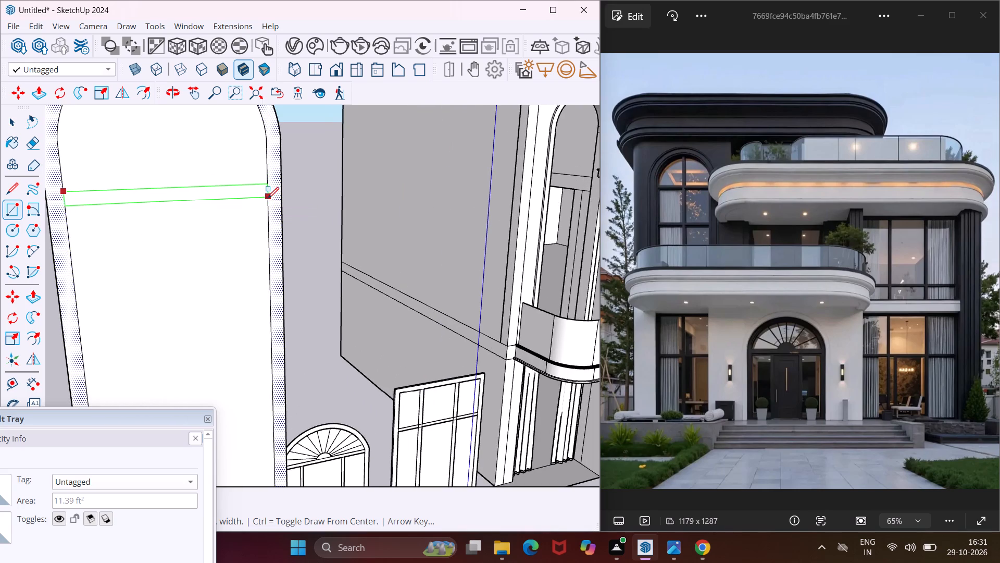
click(267, 199)
scroll(241, 150, down, 10)
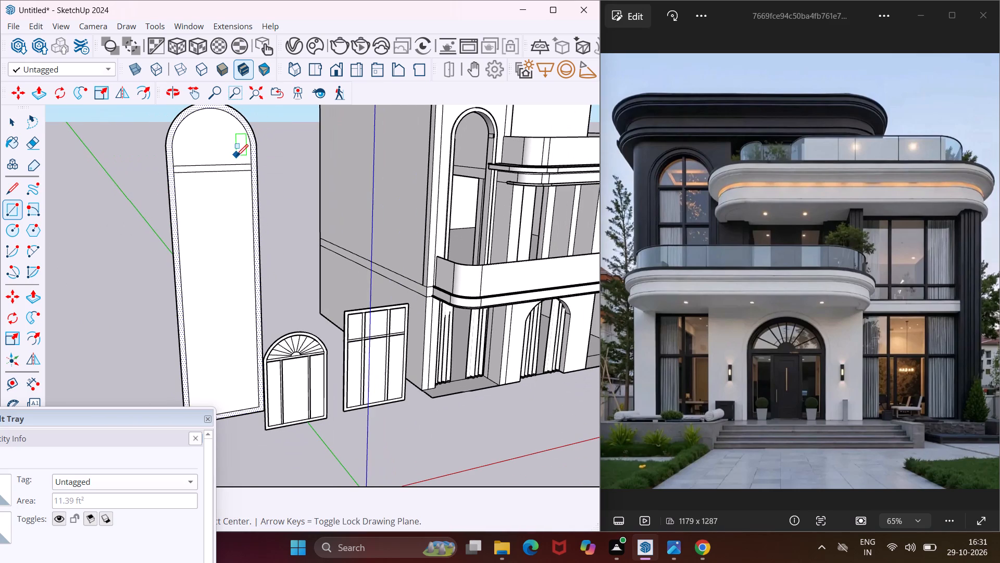
Draw a second narrow rectangular crossbar across the tall arched window's inner panel, about midway down its height.
click(181, 258)
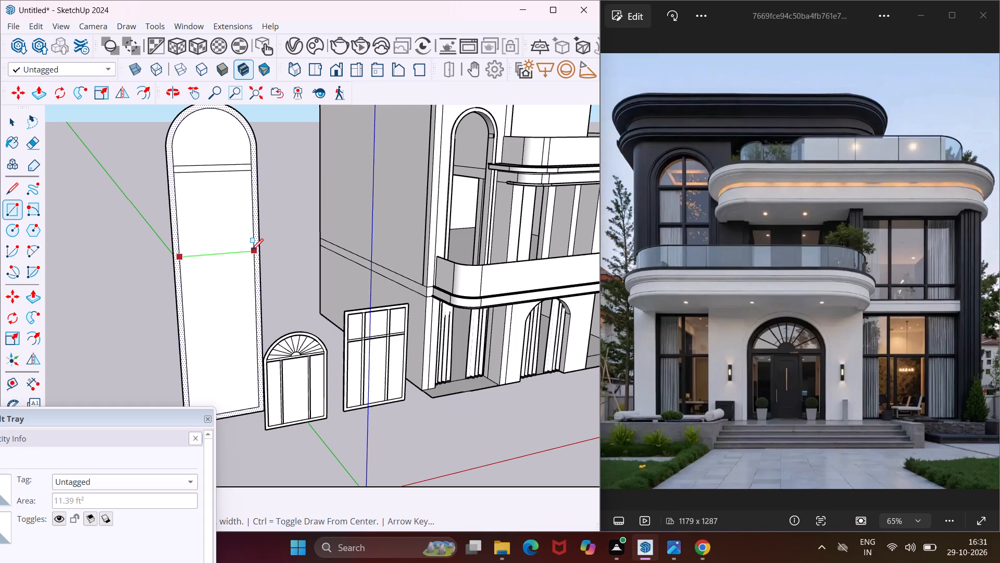
scroll(252, 261, up, 3)
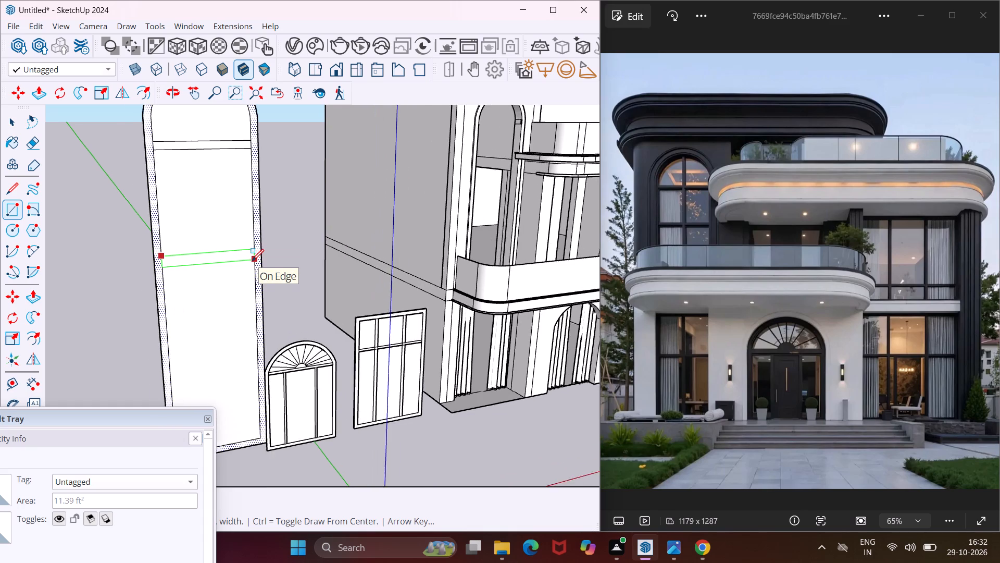
scroll(252, 261, up, 10)
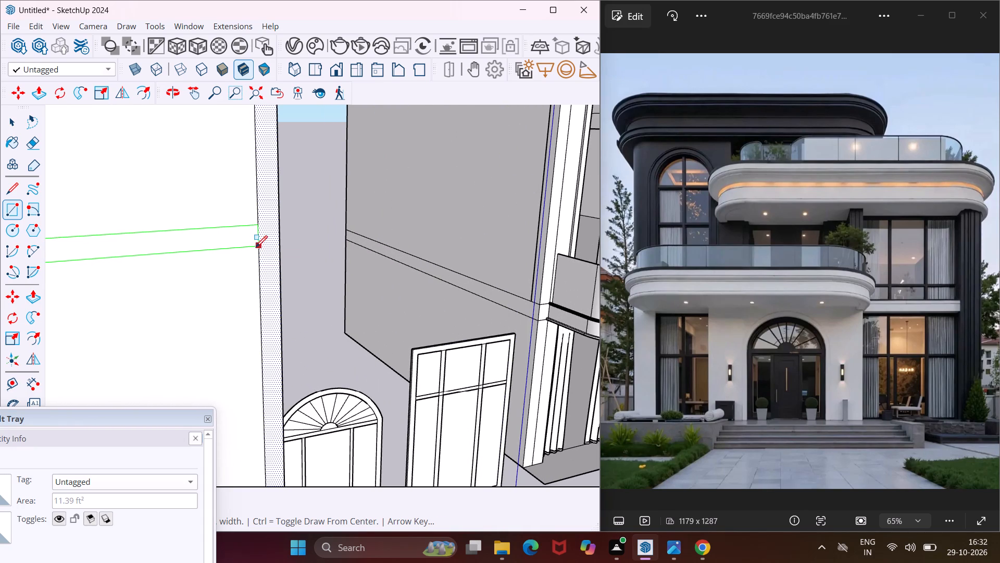
click(257, 247)
scroll(239, 215, down, 5)
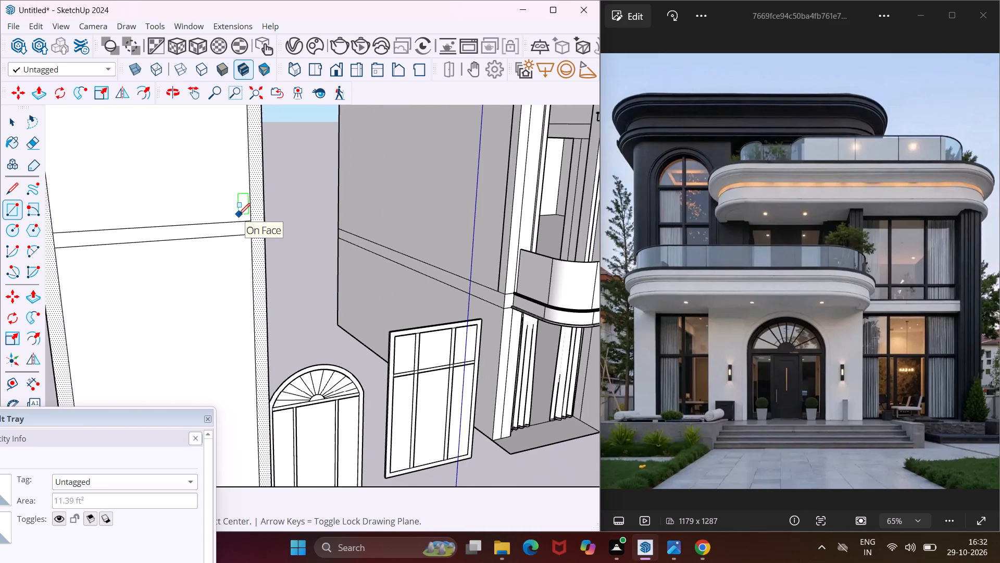
scroll(239, 214, down, 16)
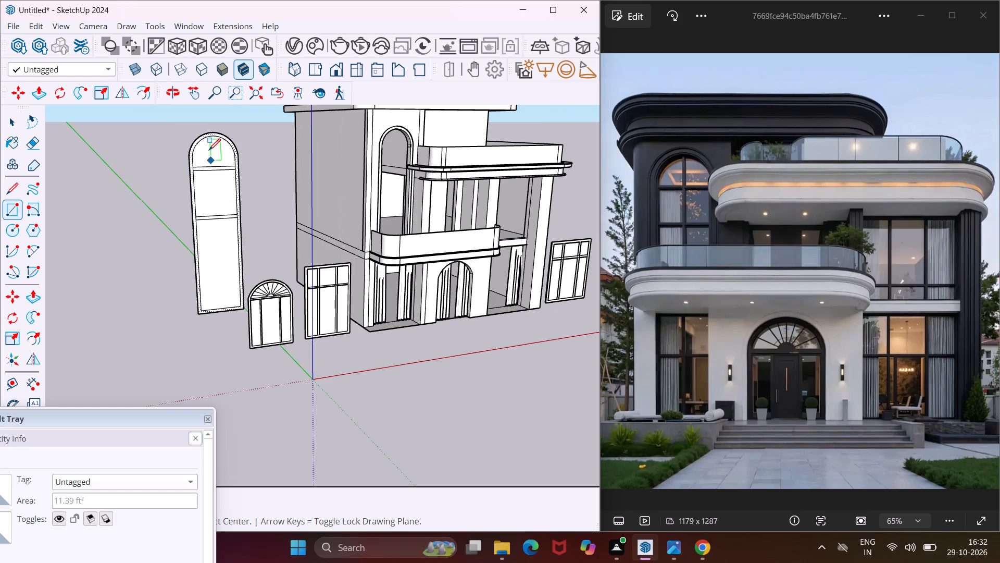
key(Escape)
key(space)
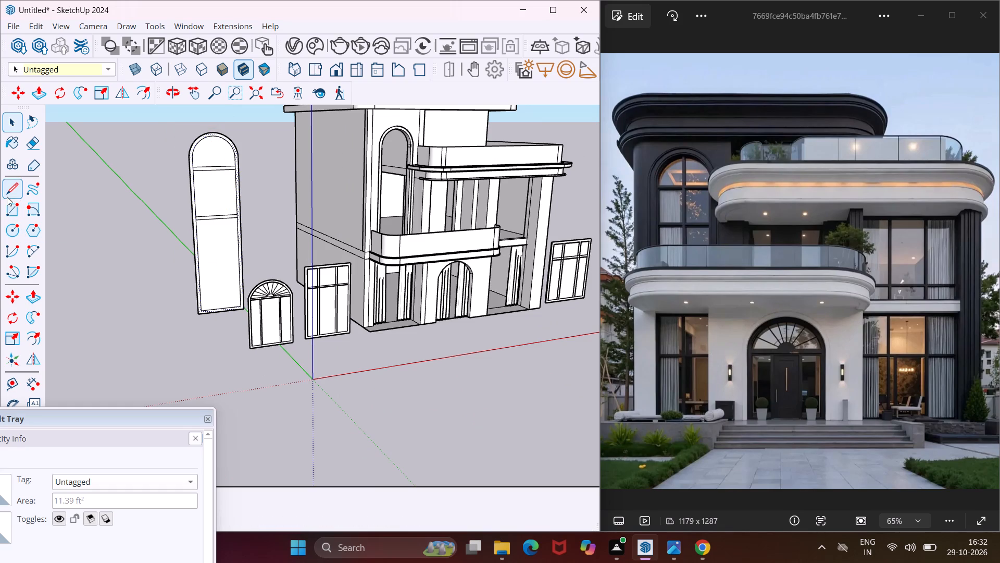
Draw two closely spaced lines between the inner arch's crown and the bottom border to outline the tall window's central mullion.
click(7, 197)
scroll(191, 151, up, 7)
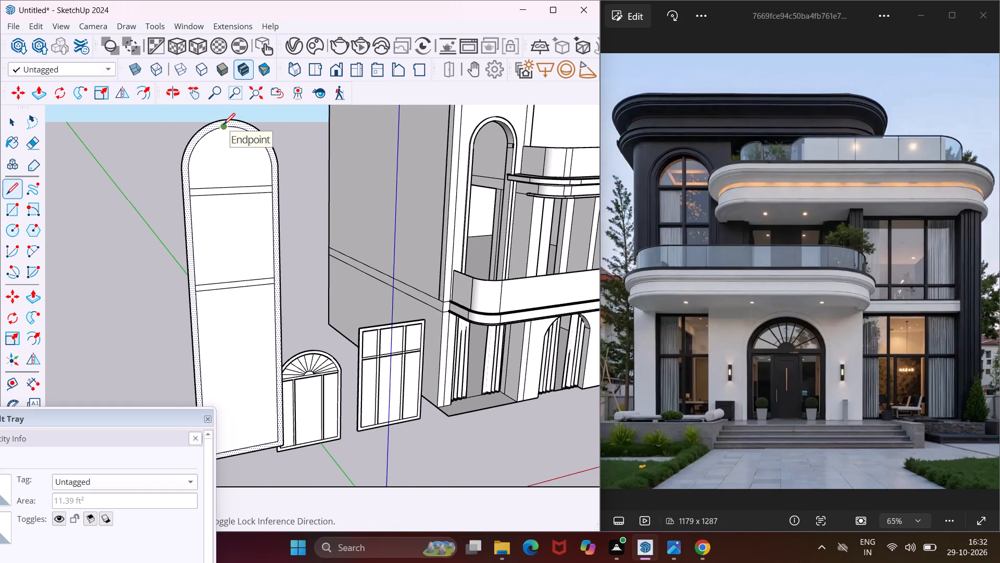
click(223, 125)
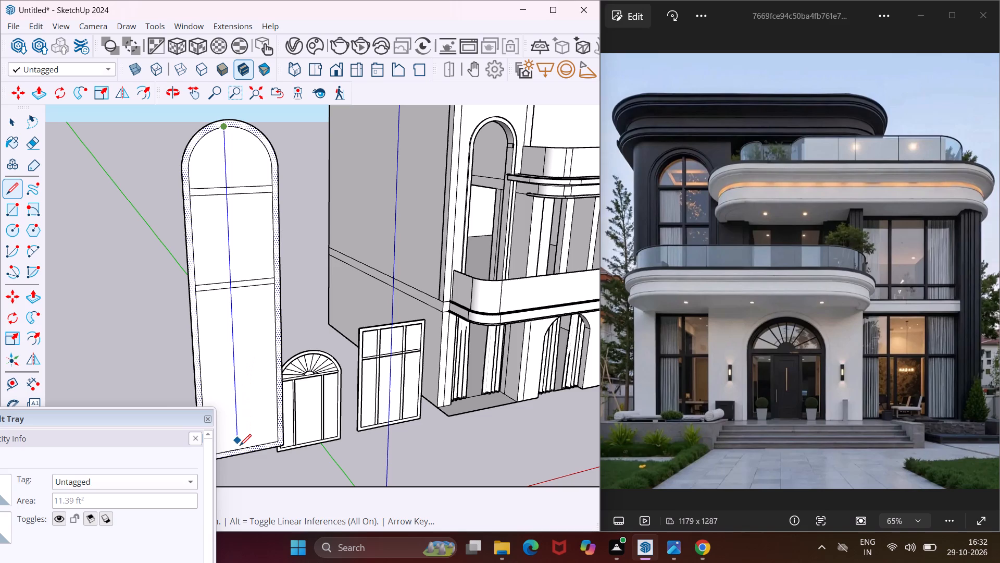
click(240, 446)
scroll(248, 446, up, 5)
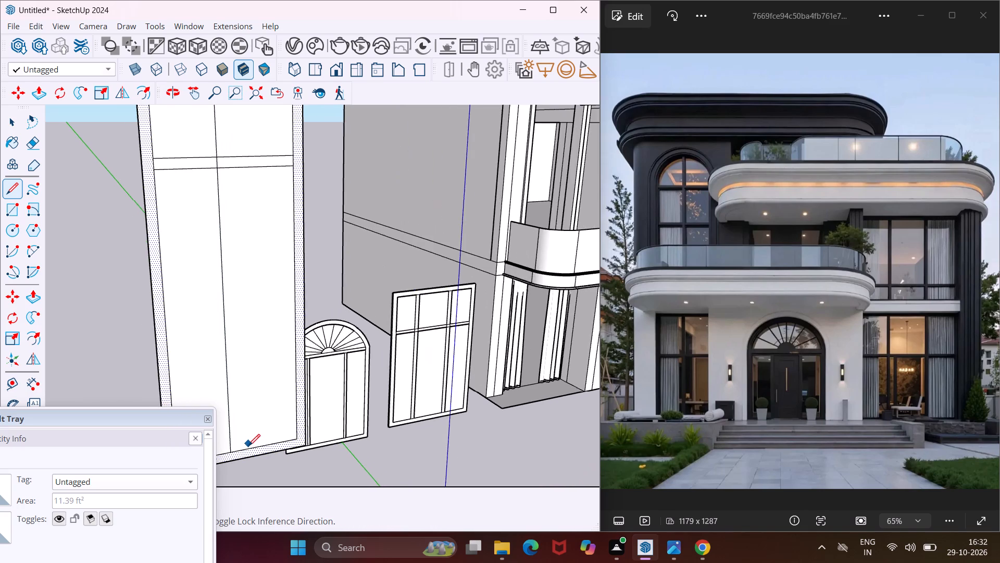
scroll(248, 445, up, 3)
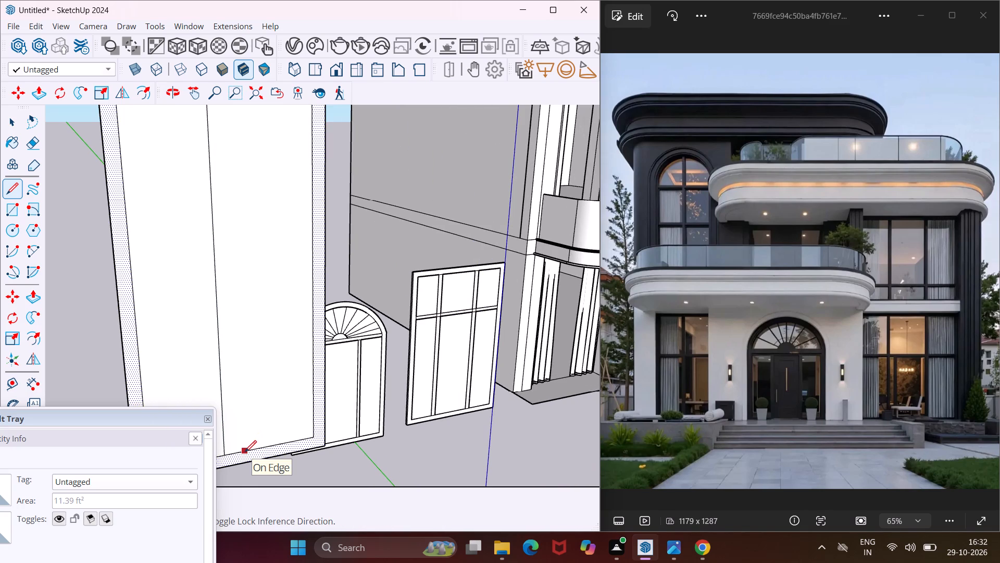
click(242, 452)
scroll(230, 380, down, 6)
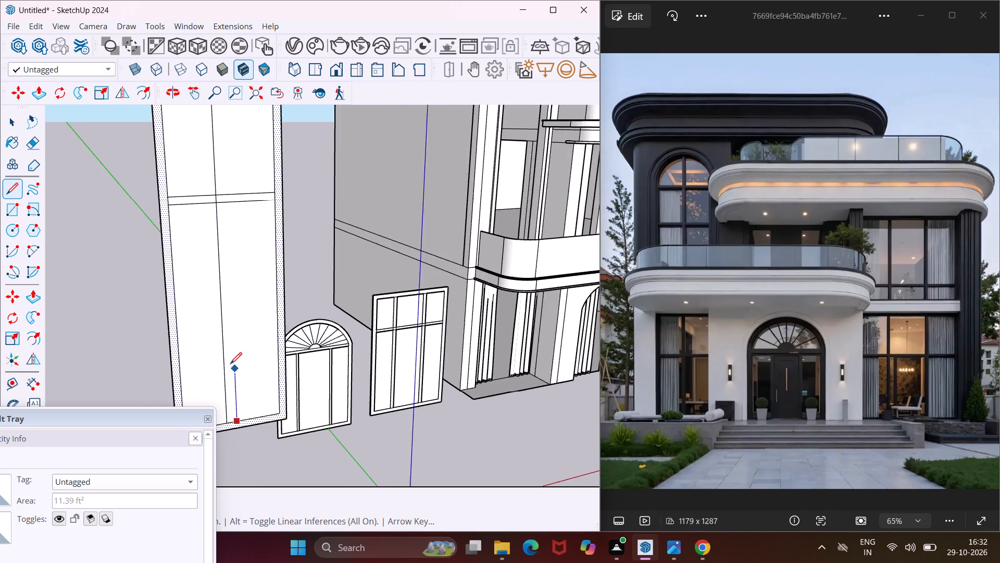
scroll(230, 364, down, 6)
scroll(221, 163, up, 2)
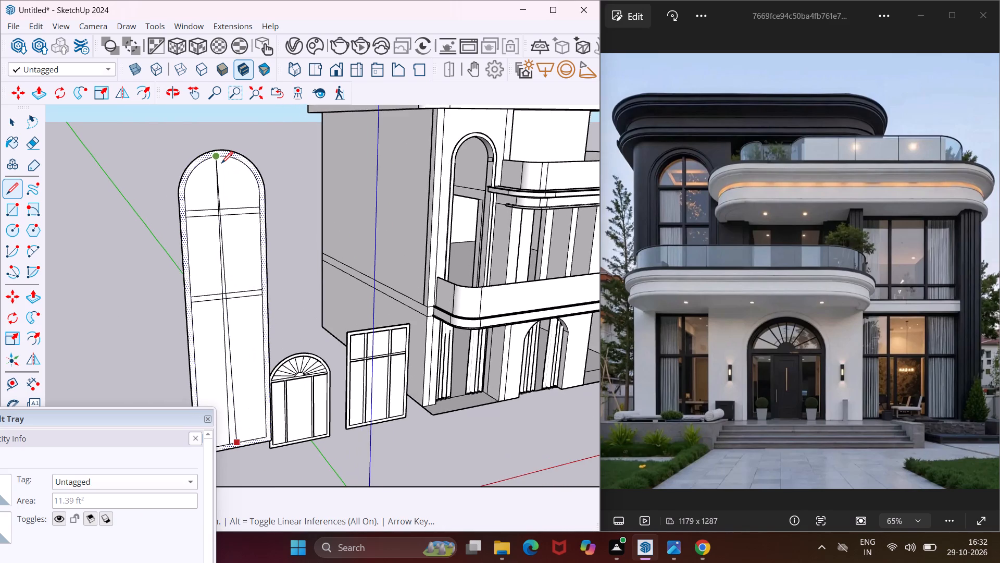
scroll(221, 158, up, 3)
click(220, 156)
key(Escape)
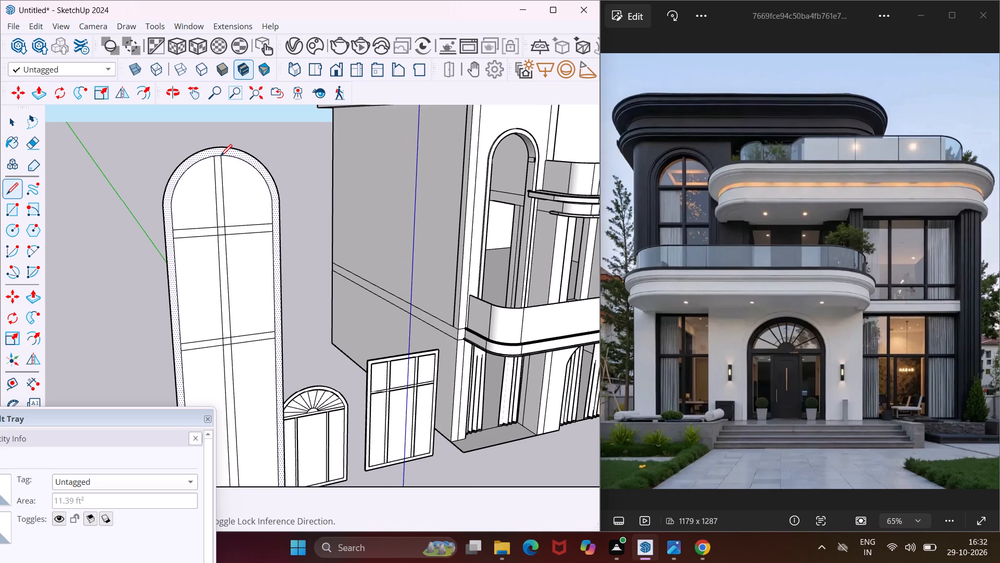
key(space)
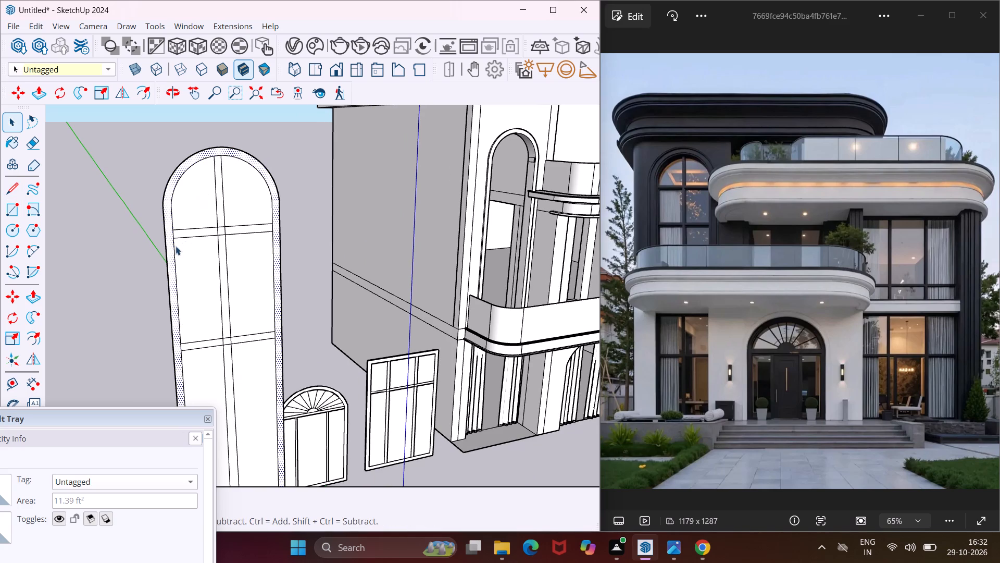
Push/Pull the tall window's upper arched pane on the side farther from the villa.
scroll(169, 173, up, 4)
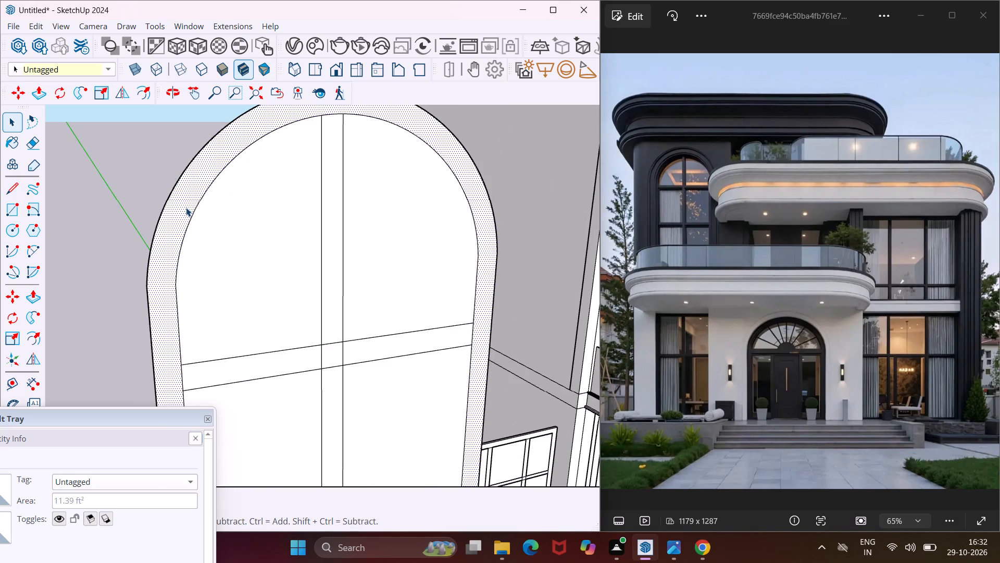
middle_drag(186, 207, 593, 218)
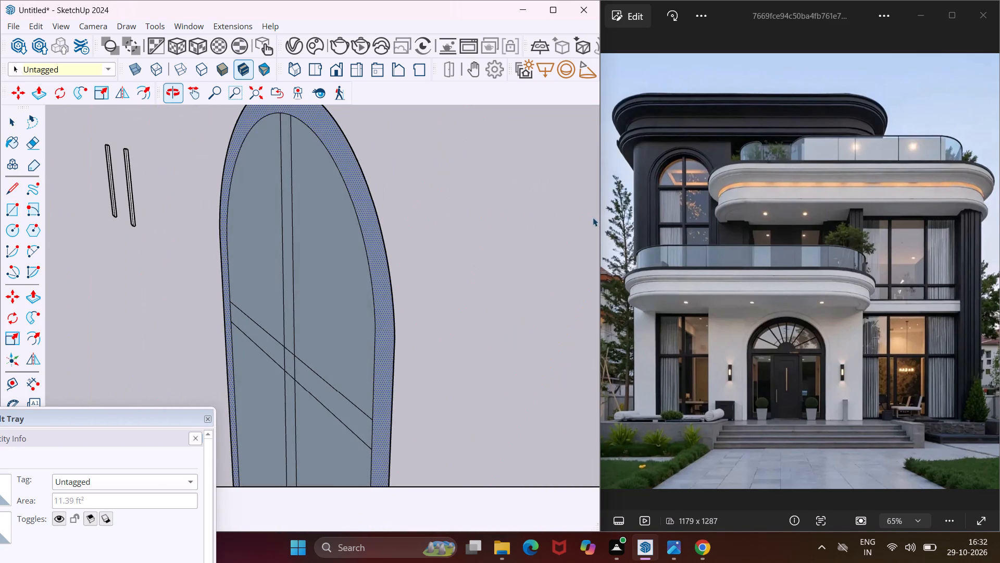
scroll(443, 201, down, 5)
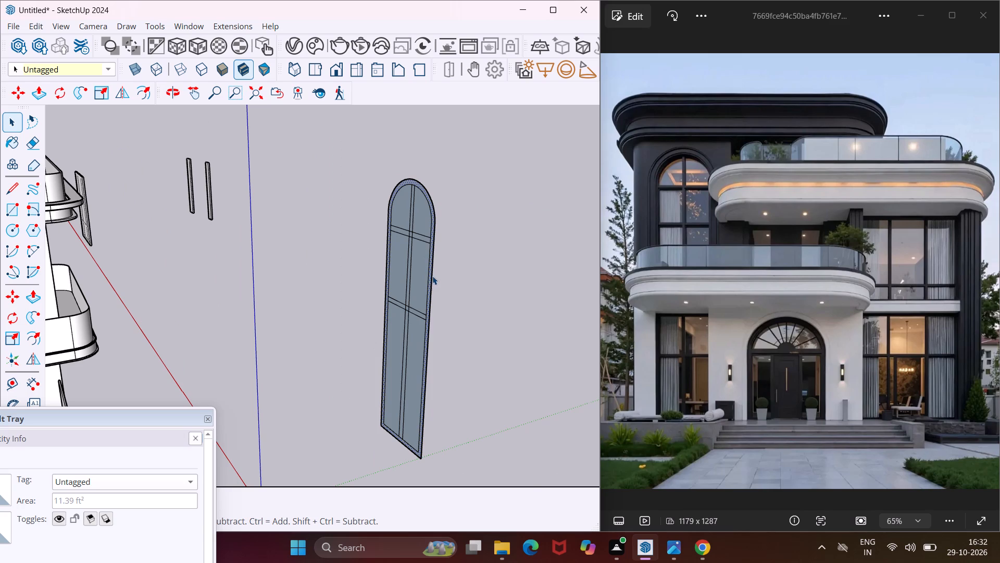
middle_drag(438, 275, 197, 267)
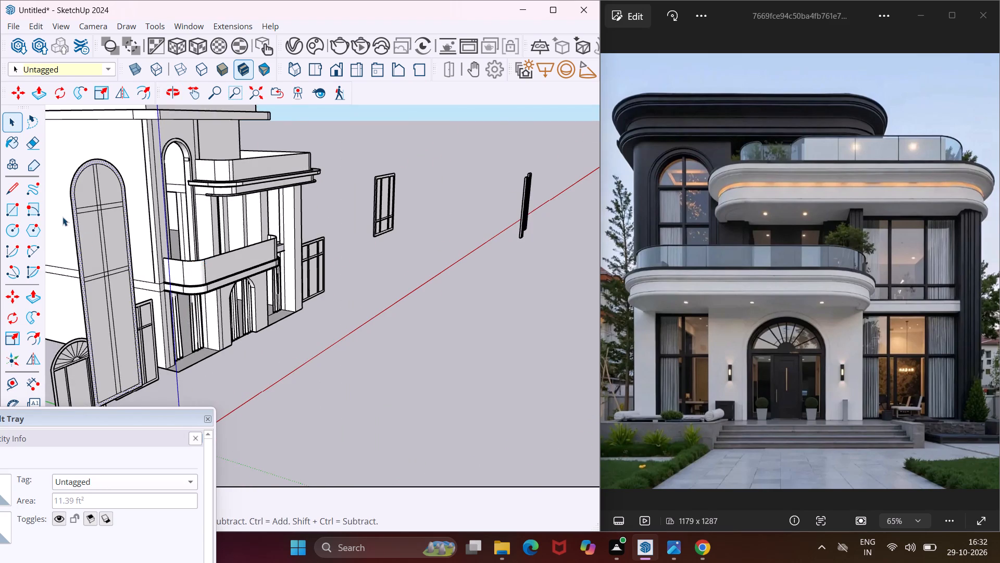
scroll(63, 217, up, 3)
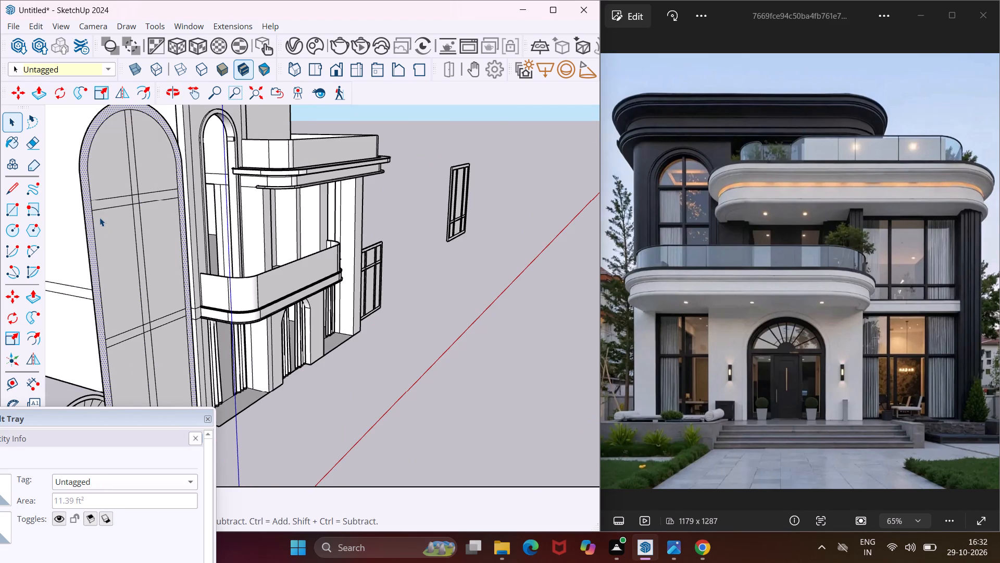
scroll(89, 150, up, 4)
click(96, 157)
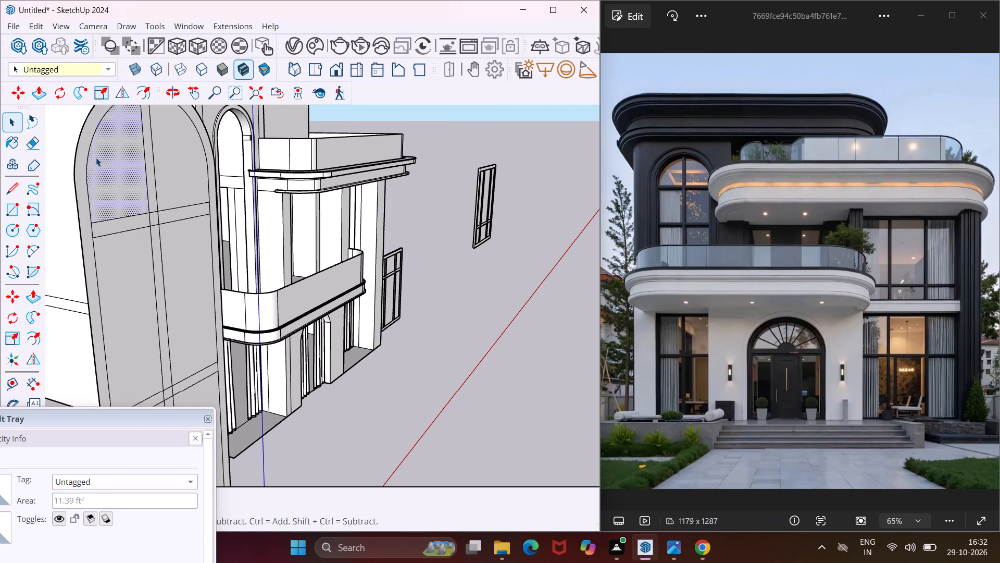
key(p)
click(96, 157)
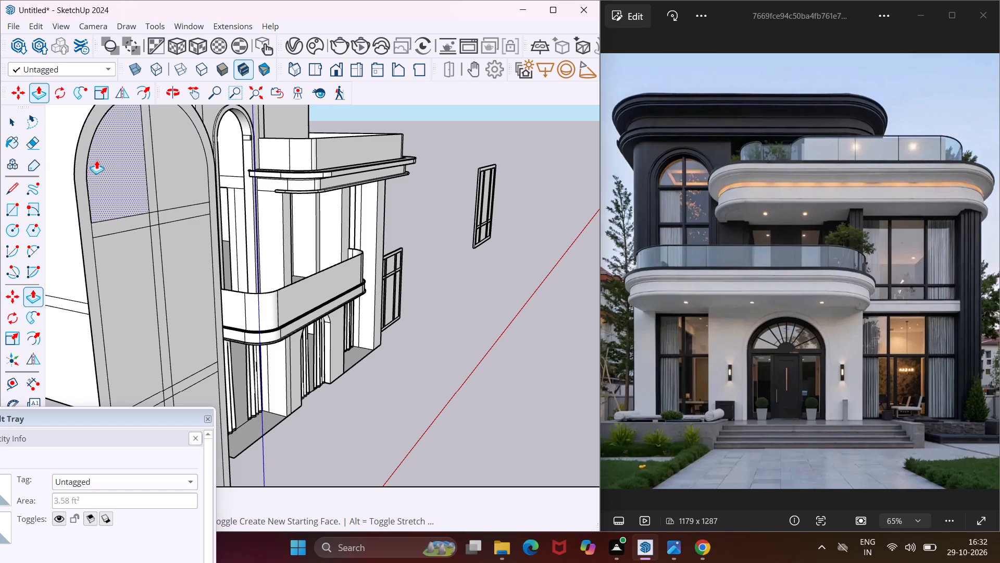
Push/pull the arched window's outer frame, upper glazing bars and the panes around them by the same depth.
click(98, 161)
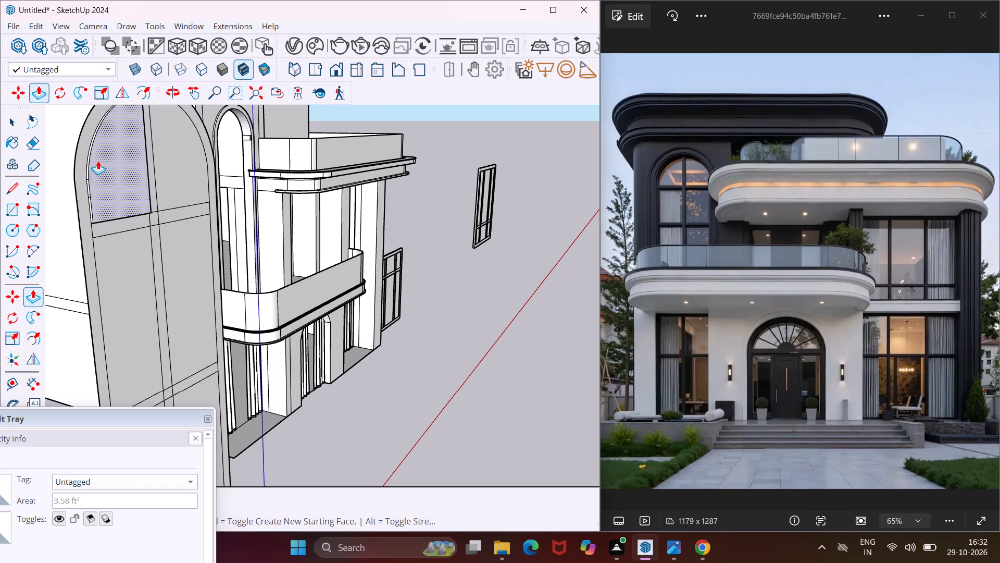
key(Escape)
scroll(79, 170, up, 4)
double_click(79, 170)
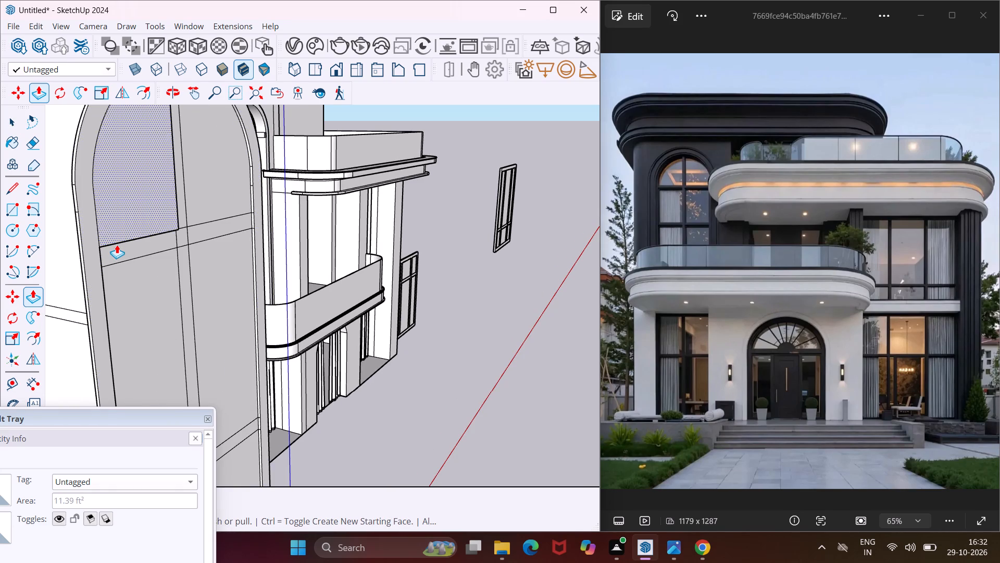
double_click(118, 246)
scroll(181, 217, up, 3)
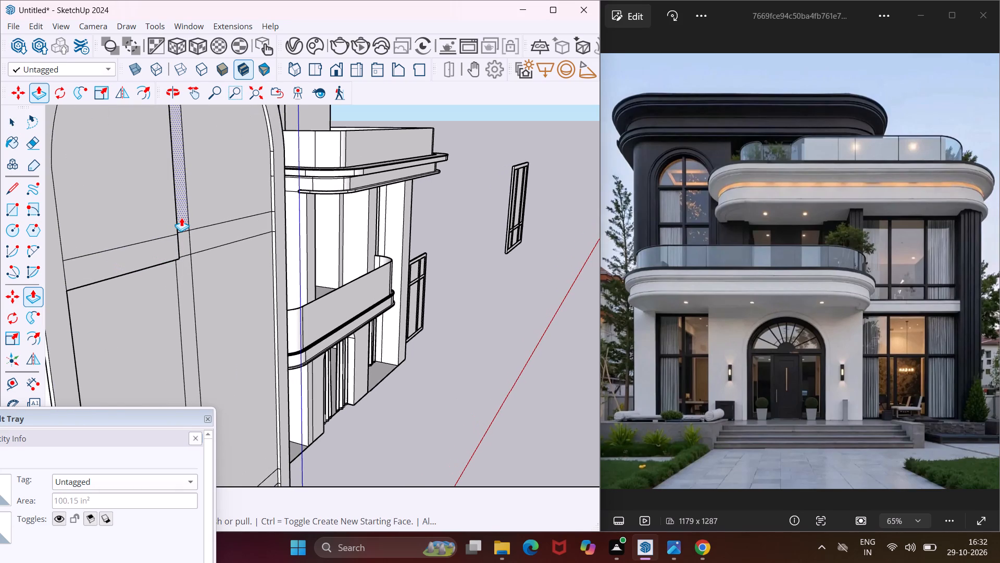
double_click(181, 217)
double_click(183, 238)
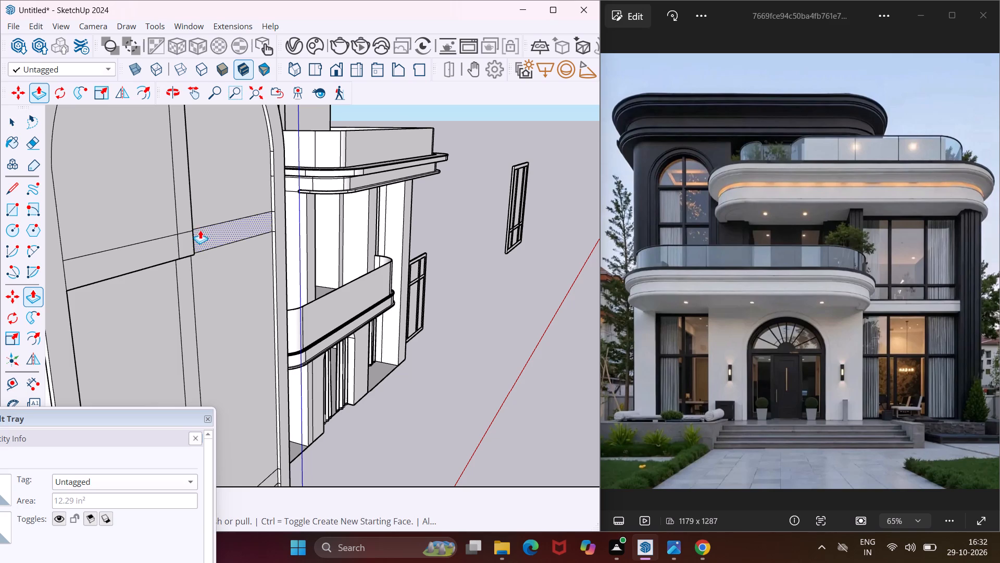
double_click(205, 229)
double_click(206, 204)
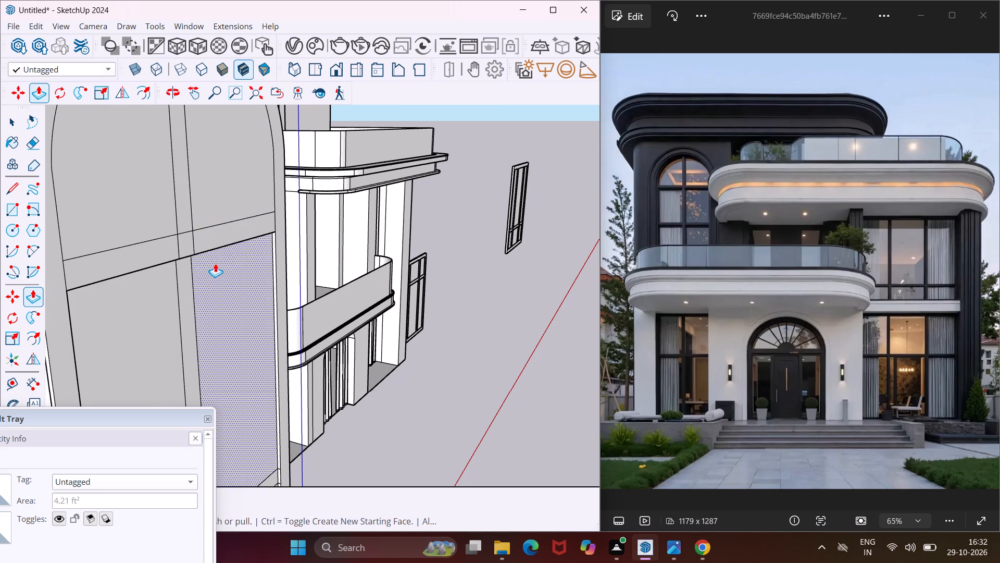
double_click(215, 263)
double_click(185, 285)
double_click(166, 291)
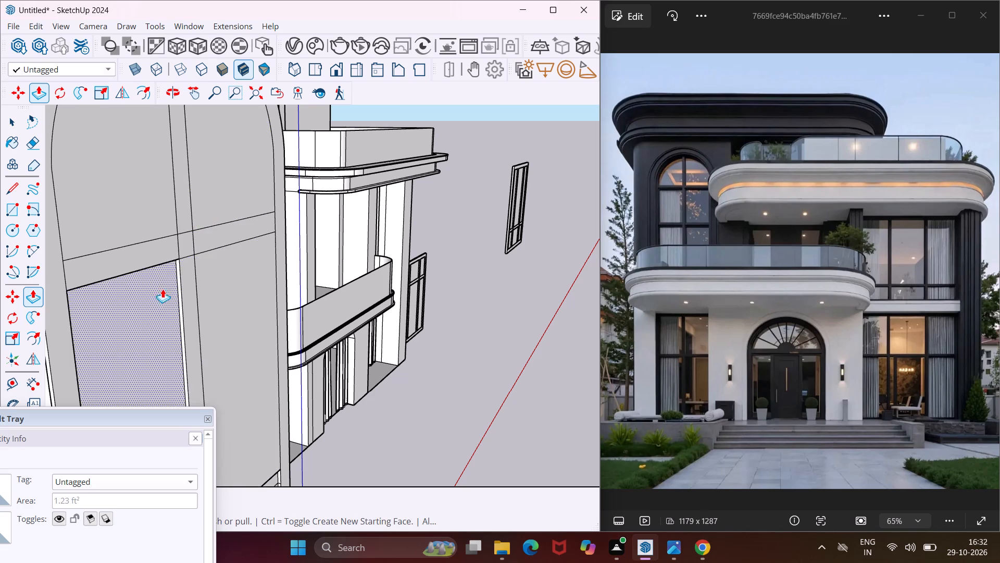
Push/pull the arched window's lower glazing bars, their crossing and the adjoining lower panes by the same depth.
scroll(117, 230, down, 17)
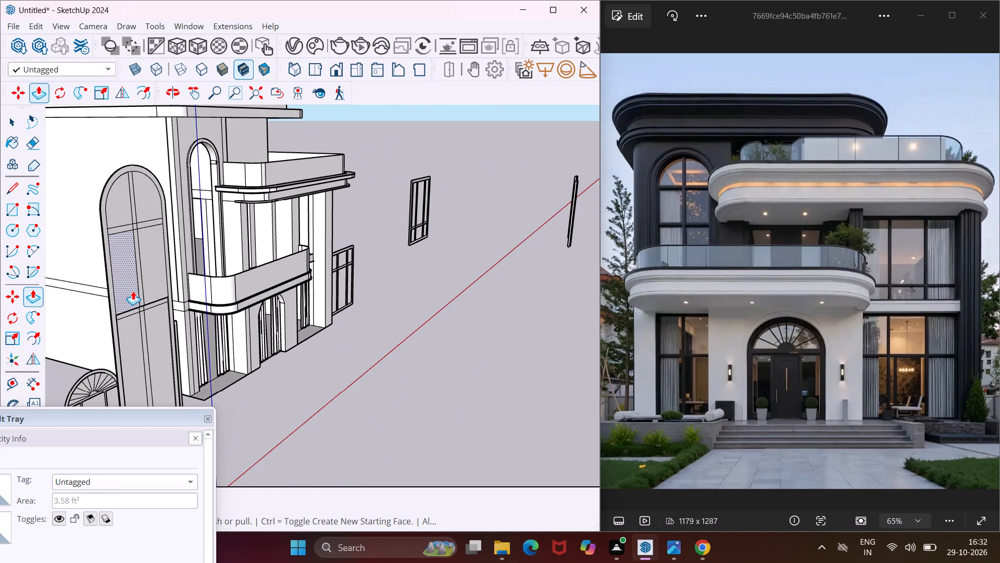
scroll(136, 329, up, 14)
scroll(129, 254, up, 3)
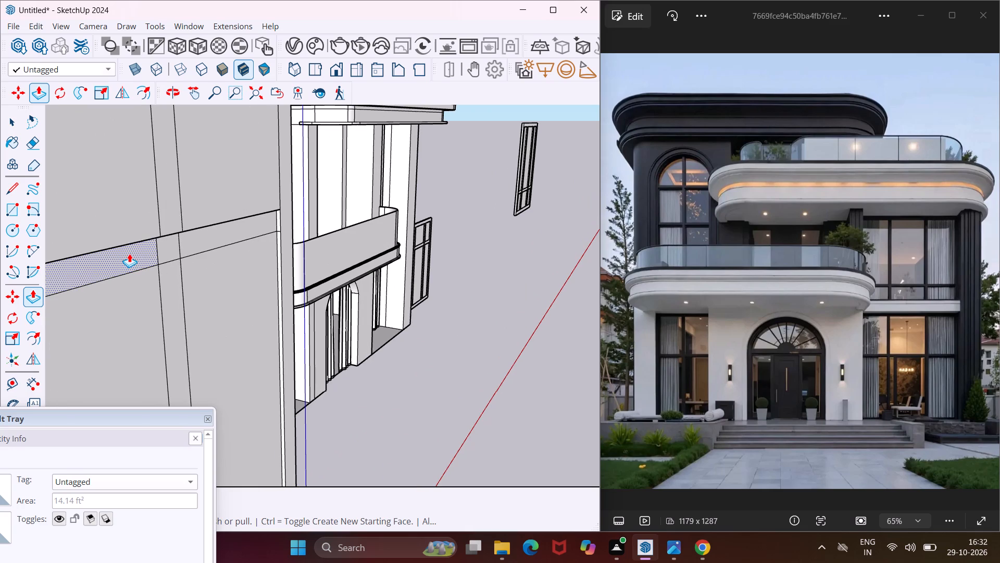
double_click(129, 253)
double_click(174, 250)
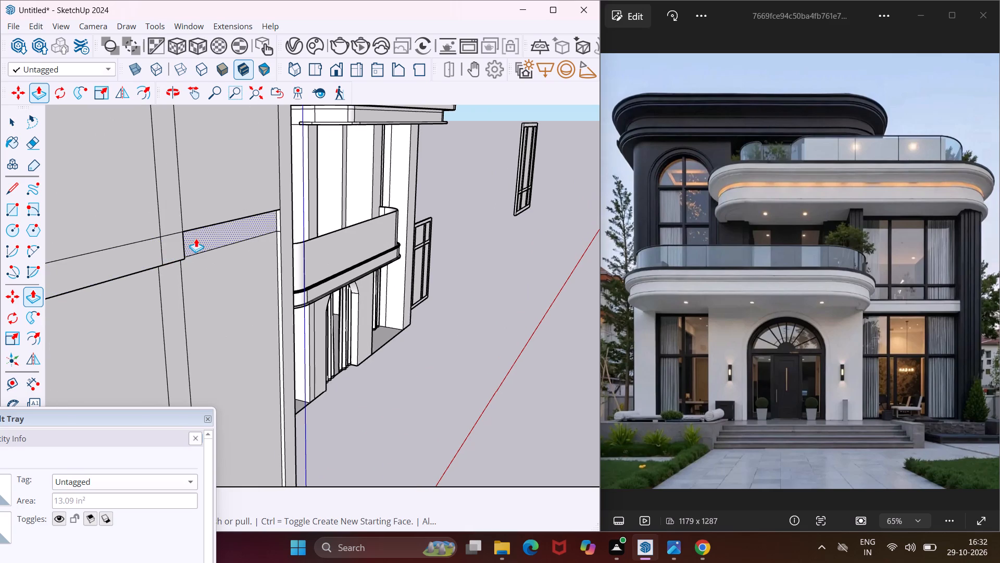
double_click(196, 238)
double_click(204, 268)
click(173, 276)
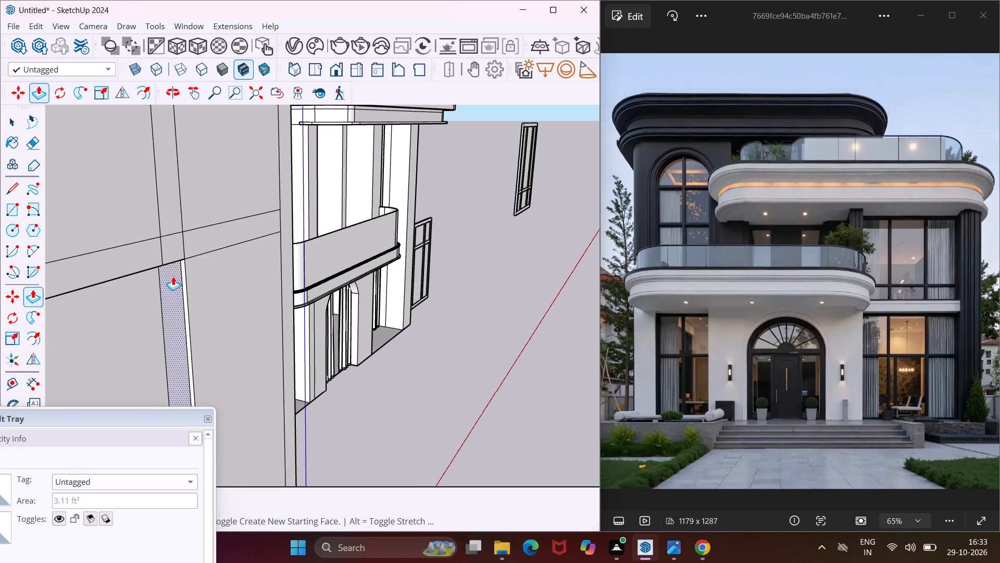
double_click(172, 276)
double_click(151, 291)
Push/pull the arched window's outer frame and the bars at the lower crossing once more, leaving the panes recessed.
scroll(164, 194, down, 4)
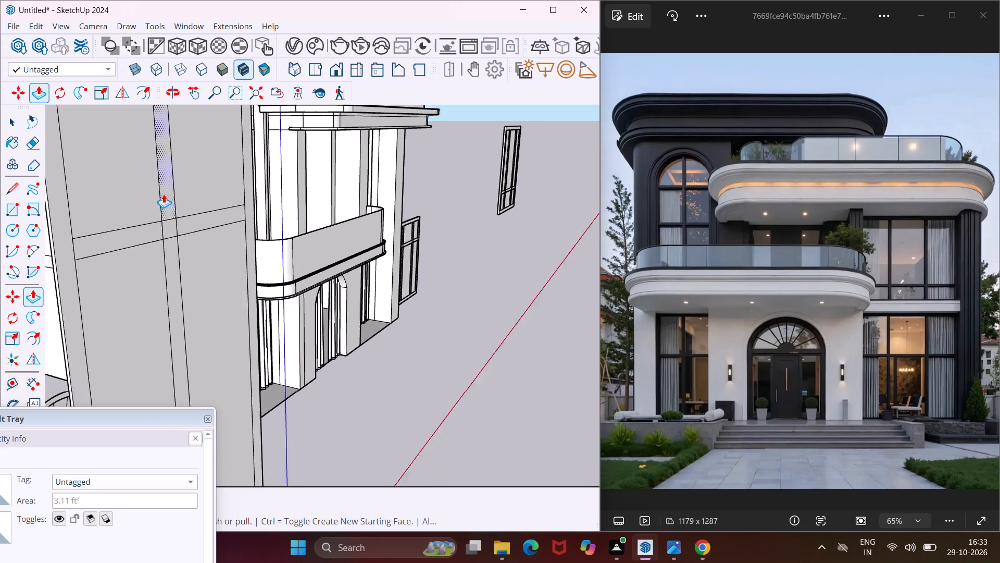
scroll(164, 194, down, 17)
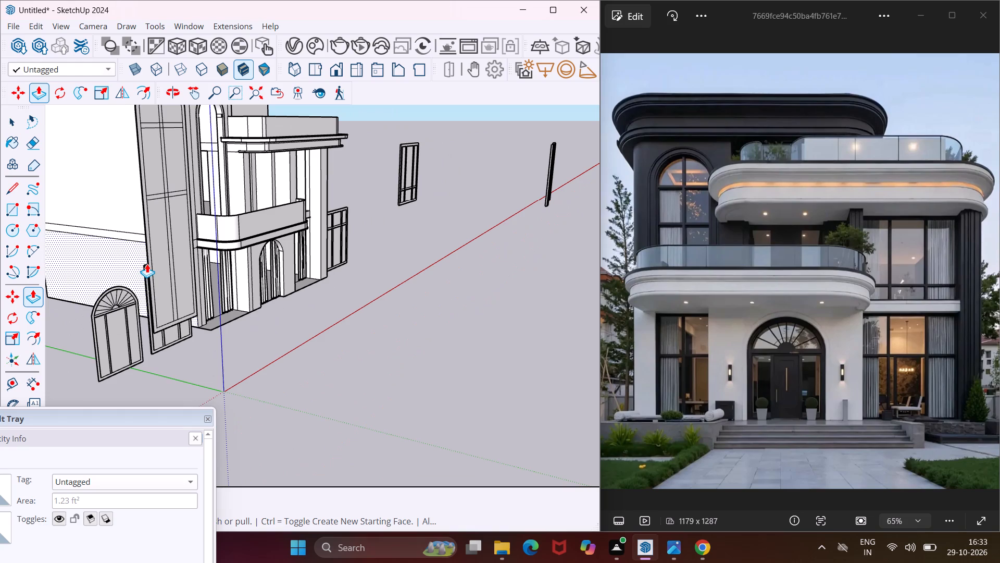
scroll(143, 168, up, 14)
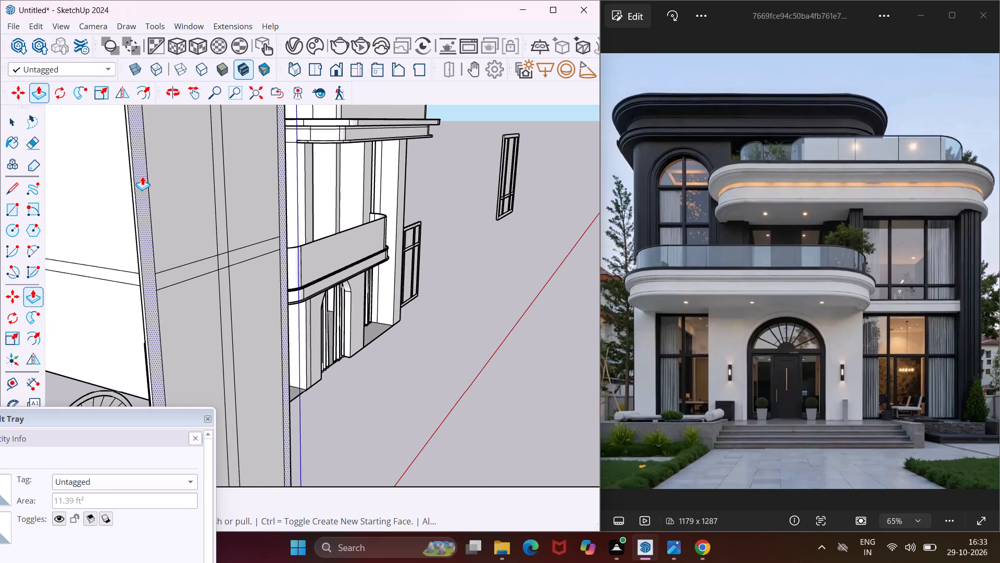
double_click(142, 176)
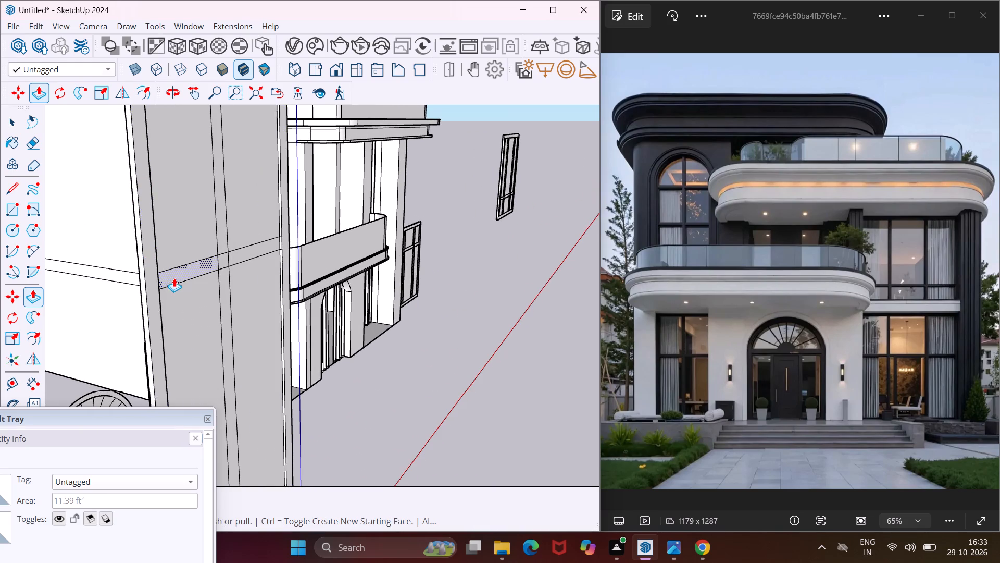
scroll(174, 278, up, 4)
double_click(174, 278)
scroll(239, 239, up, 4)
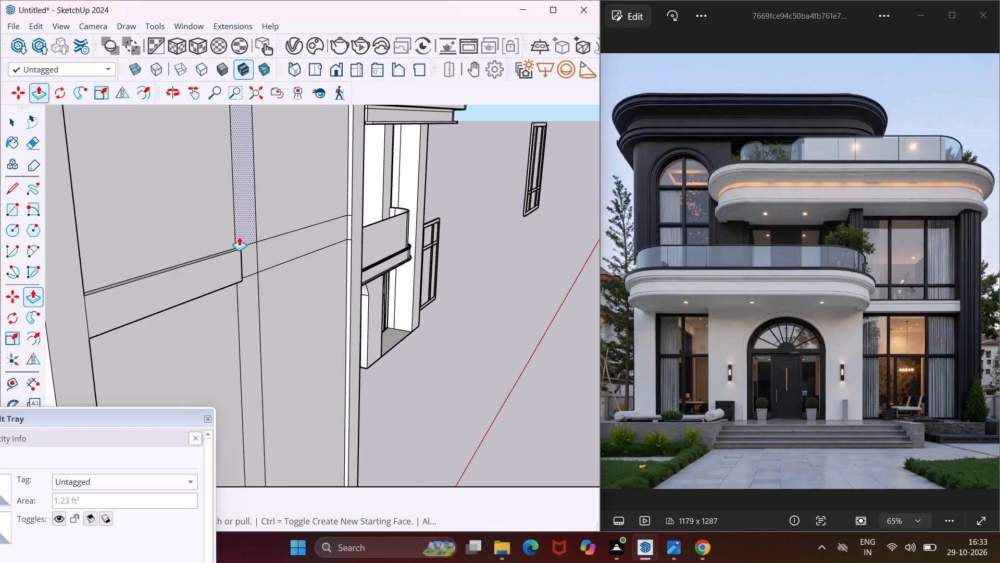
double_click(239, 237)
double_click(245, 259)
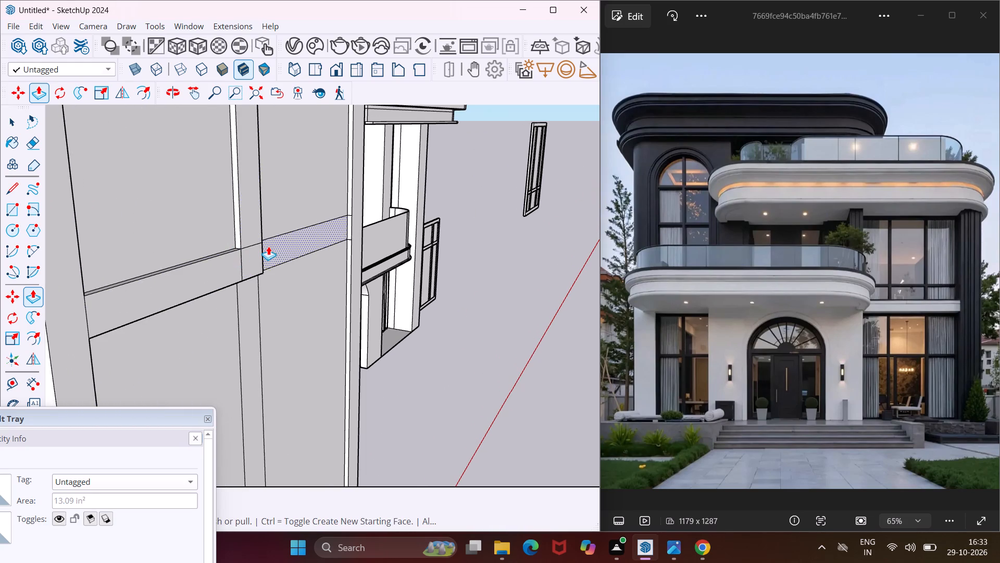
double_click(268, 246)
double_click(247, 288)
Push/pull the arched window's crossing, horizontal bars and top mullion at the upper crossing once more to match the frame.
middle_drag(245, 246, 290, 319)
scroll(266, 302, down, 11)
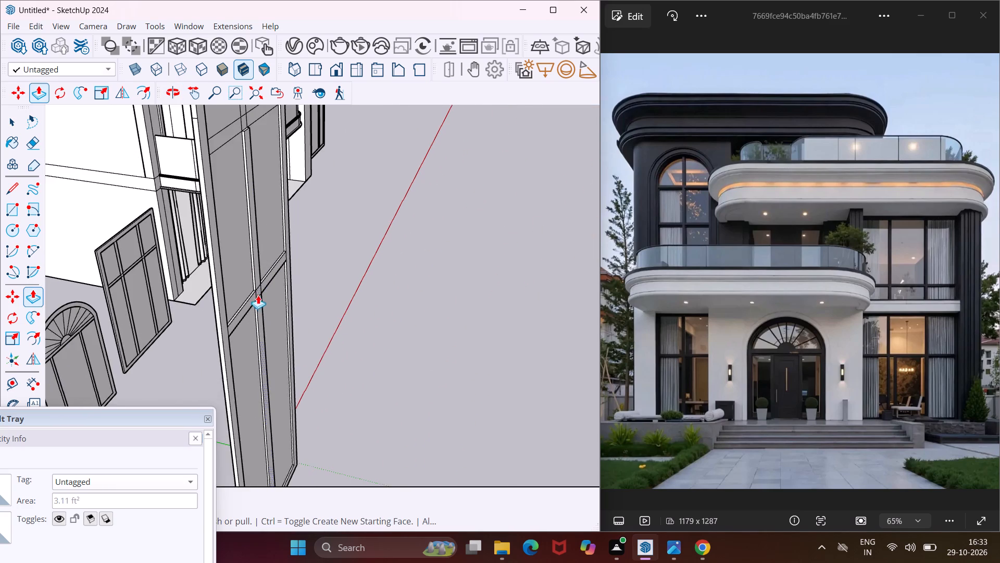
scroll(257, 293, down, 4)
scroll(242, 140, up, 14)
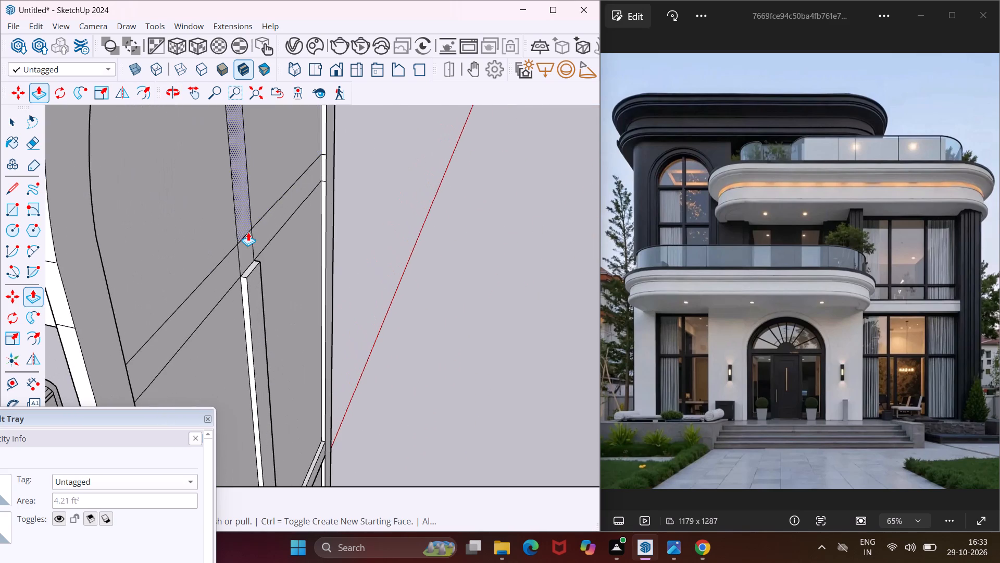
double_click(247, 245)
double_click(272, 225)
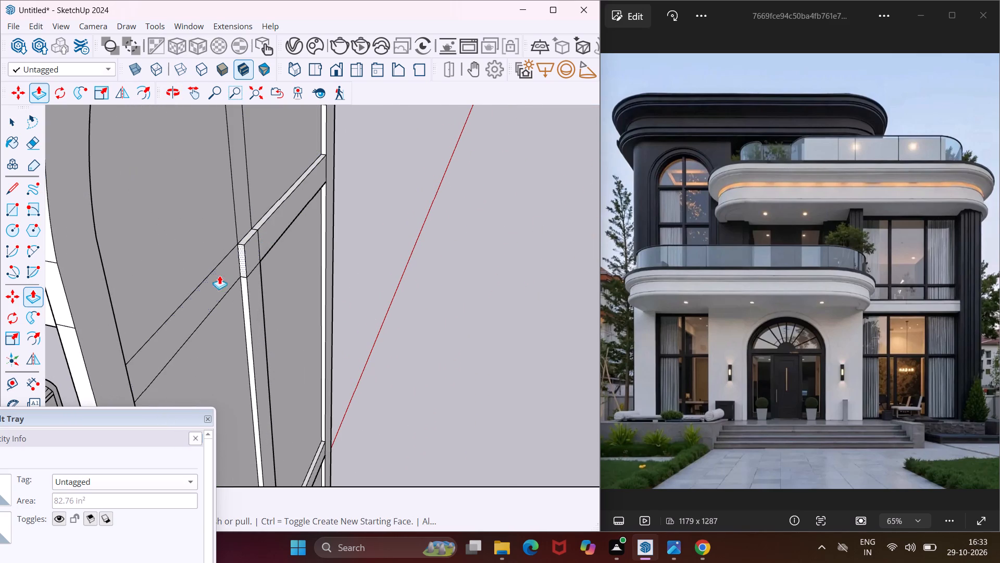
double_click(219, 277)
double_click(246, 223)
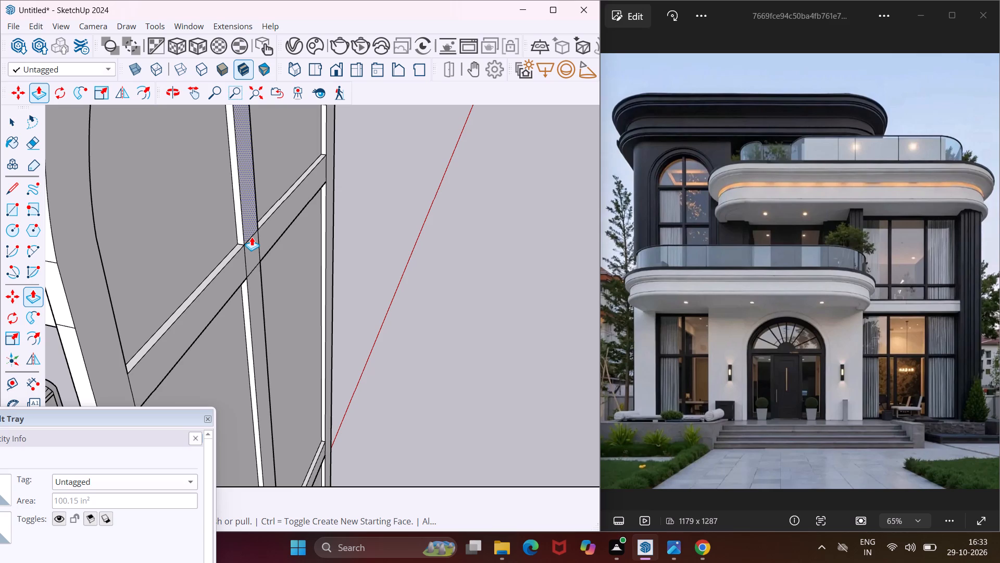
scroll(253, 239, down, 10)
scroll(236, 278, down, 11)
key(Escape)
key(space)
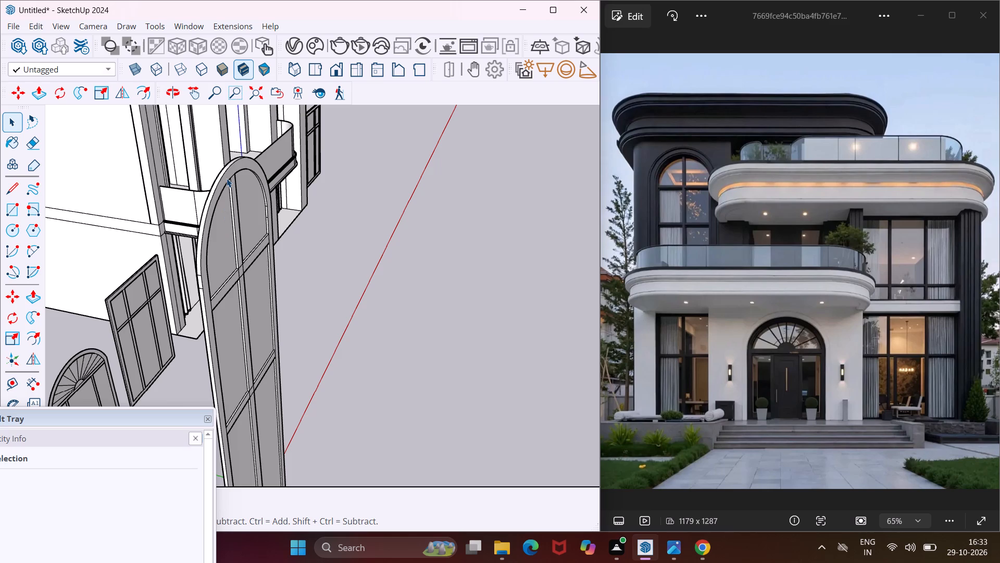
Examine the arched window's frame and glazing bars from its other sides.
middle_drag(227, 178, 451, 128)
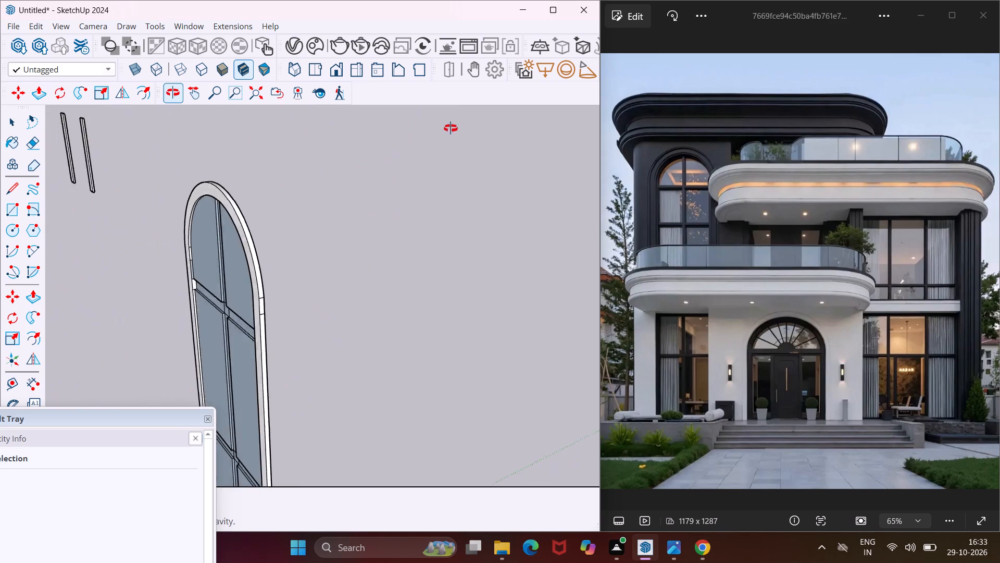
middle_drag(451, 128, 481, 108)
scroll(222, 304, up, 3)
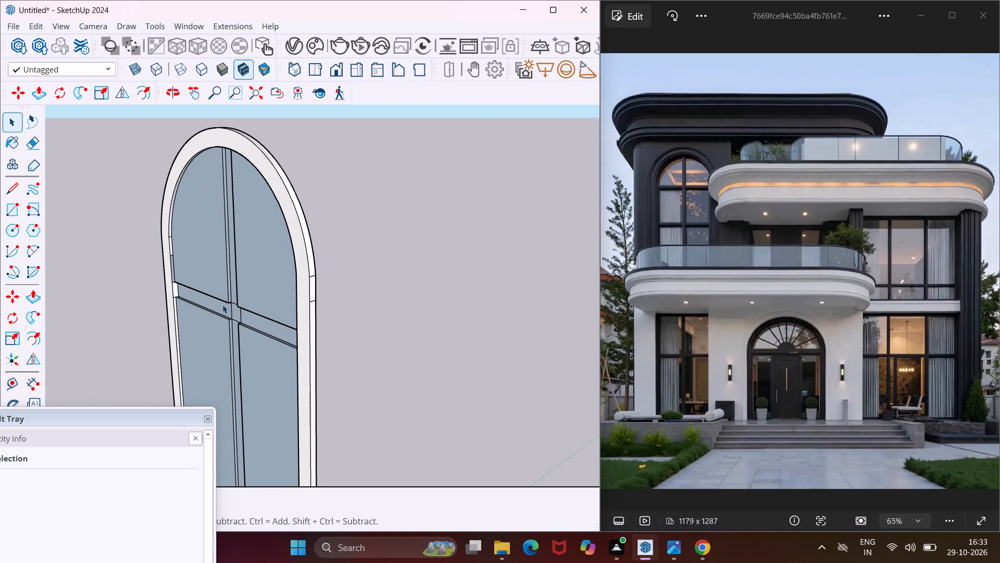
middle_drag(263, 284, 169, 286)
middle_drag(358, 252, 213, 277)
scroll(287, 201, down, 12)
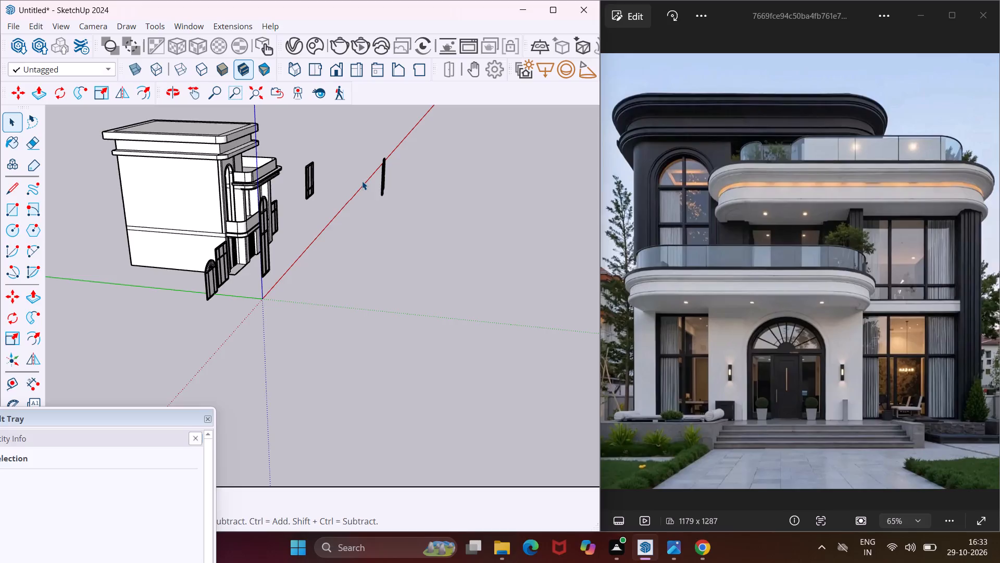
Import the downloaded Curtains 004 from Chaos Cosmos and place it behind the arched opening at first-floor balcony level.
click(318, 37)
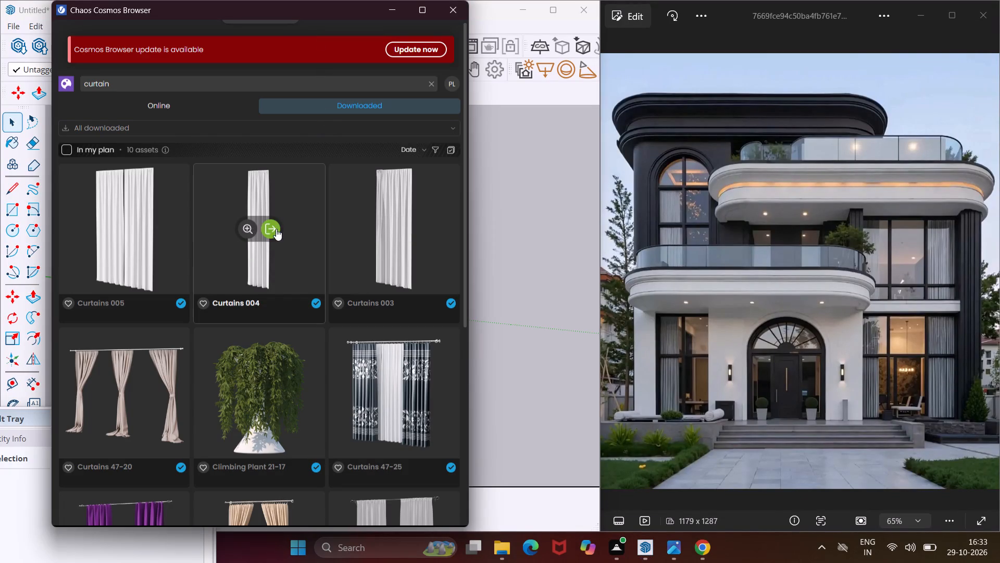
click(267, 221)
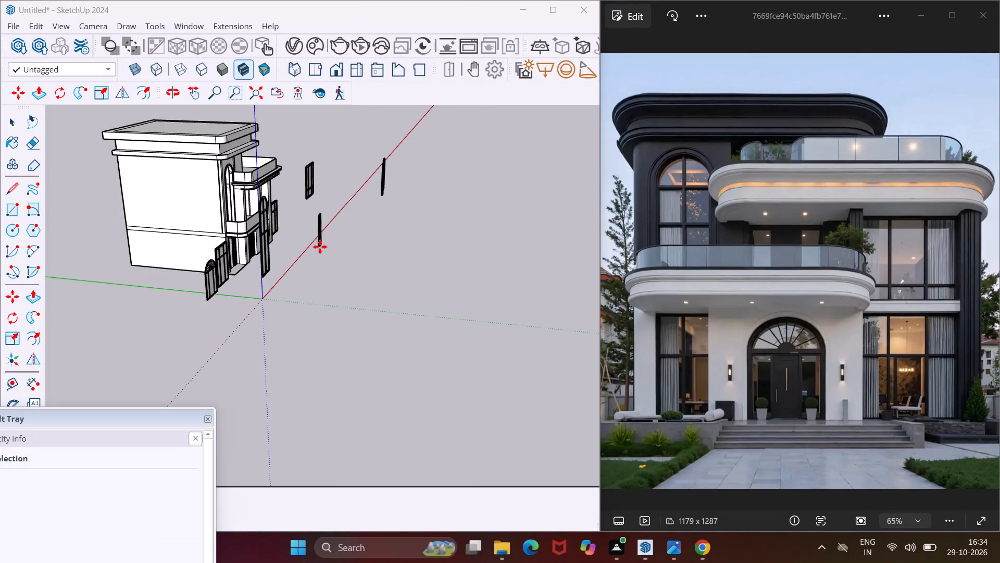
scroll(235, 218, up, 5)
middle_drag(235, 218, 38, 274)
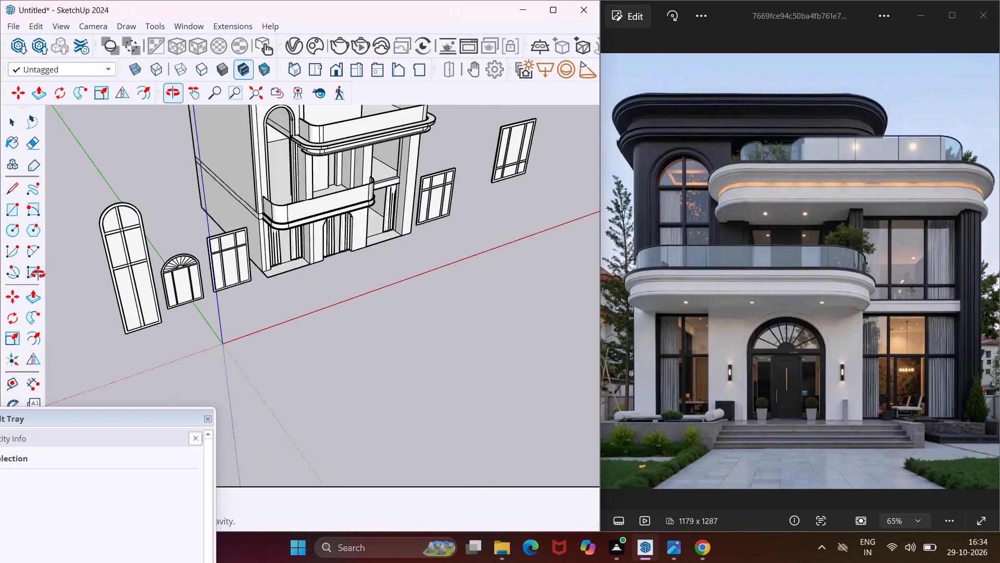
middle_drag(38, 274, 28, 278)
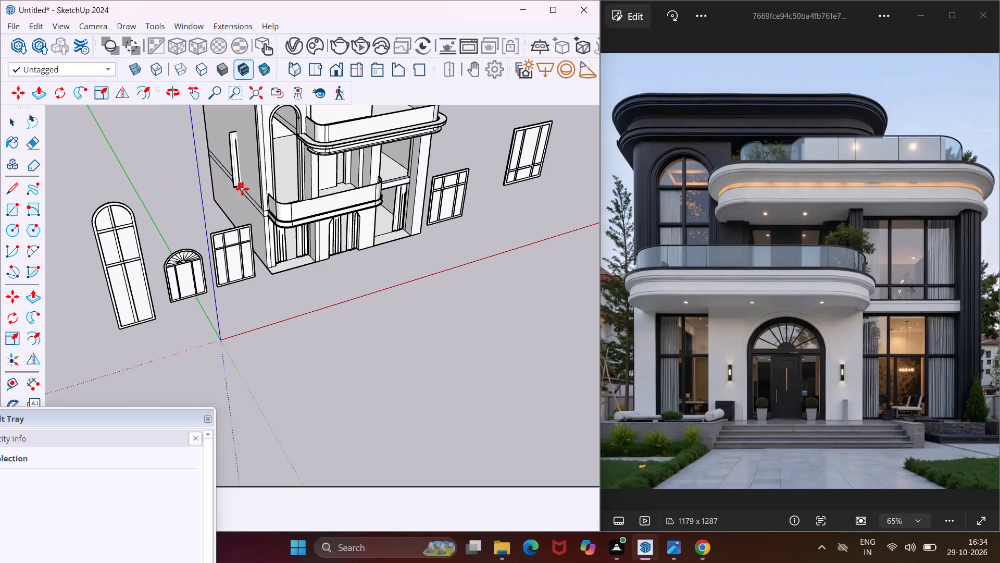
scroll(279, 197, up, 9)
middle_drag(292, 199, 265, 235)
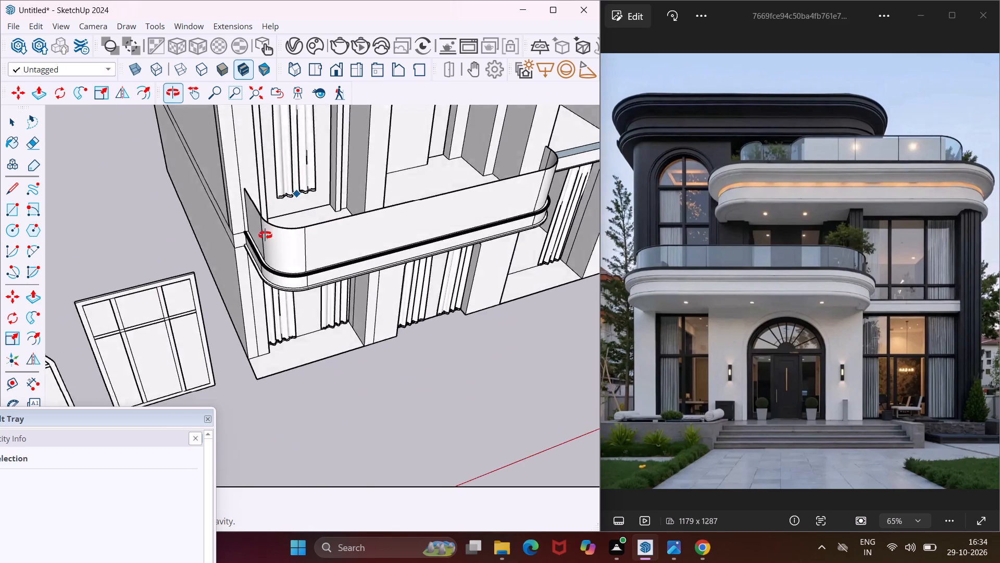
middle_drag(265, 235, 253, 260)
scroll(281, 226, up, 9)
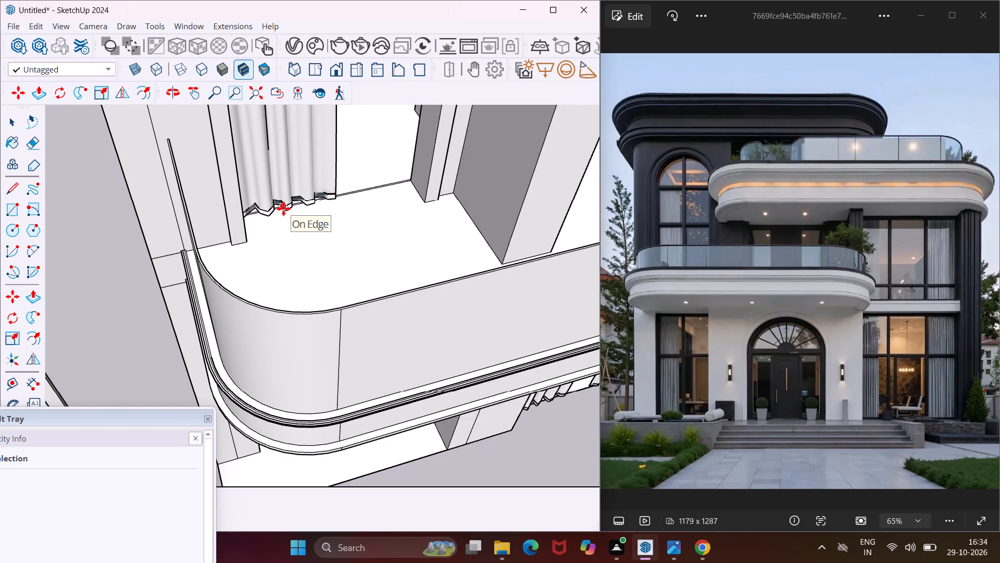
click(282, 209)
Place another Curtains 004 at the outer right side of the house's right-hand first-floor opening.
scroll(182, 231, down, 11)
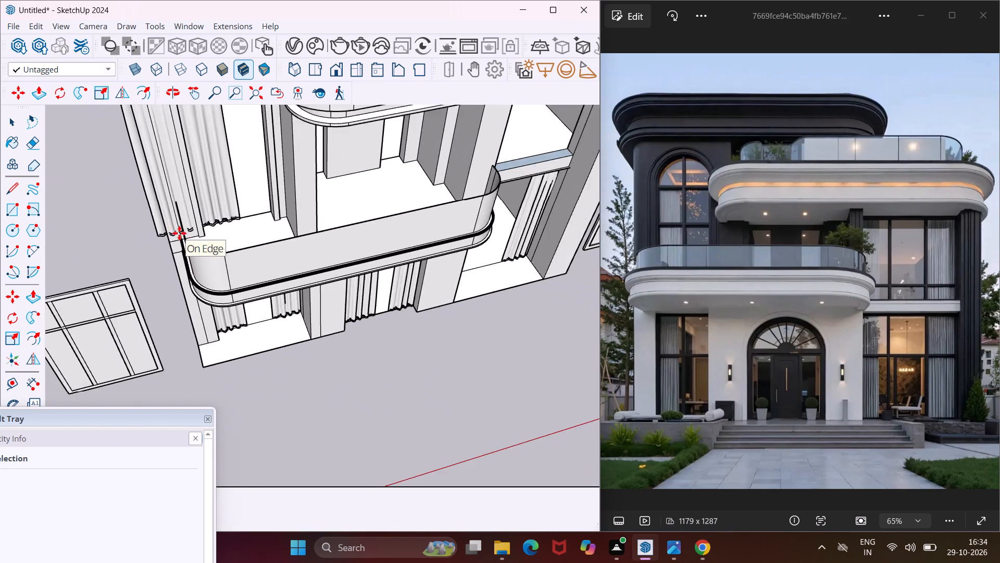
scroll(179, 233, down, 4)
scroll(432, 175, up, 4)
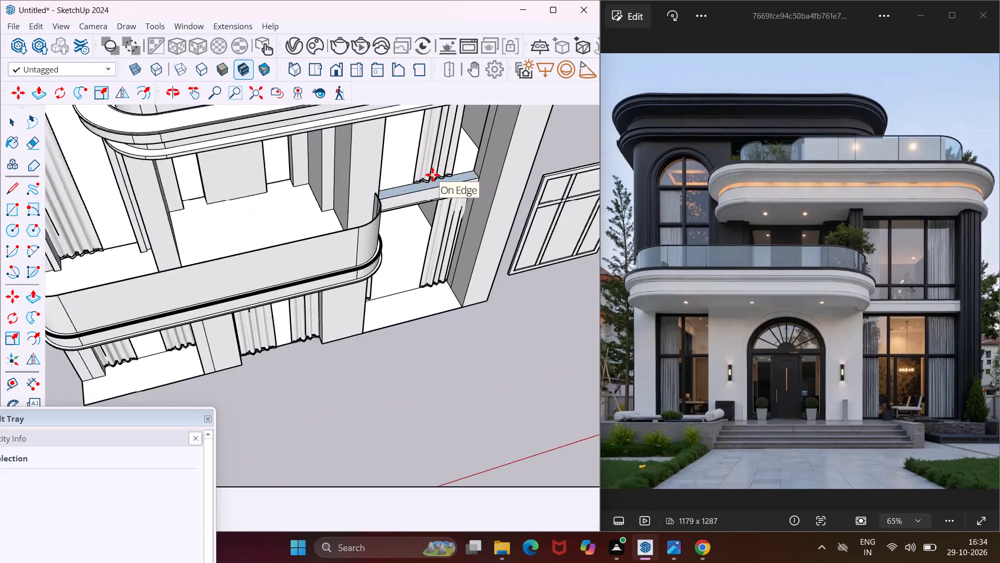
scroll(432, 175, up, 6)
click(491, 168)
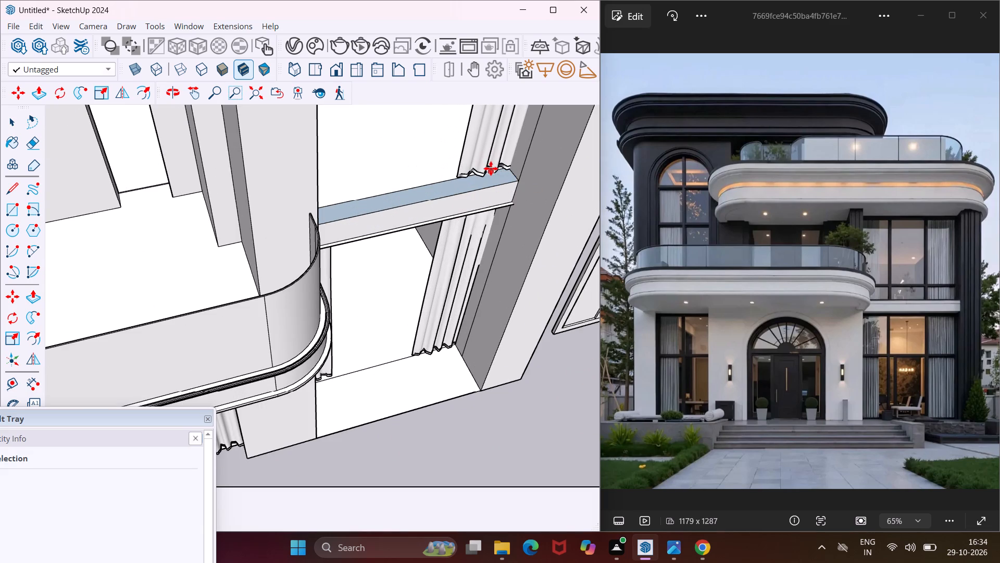
Place another Curtains 004 at the inner left side of the house's right-hand first-floor opening.
middle_drag(377, 206, 259, 247)
scroll(325, 228, up, 3)
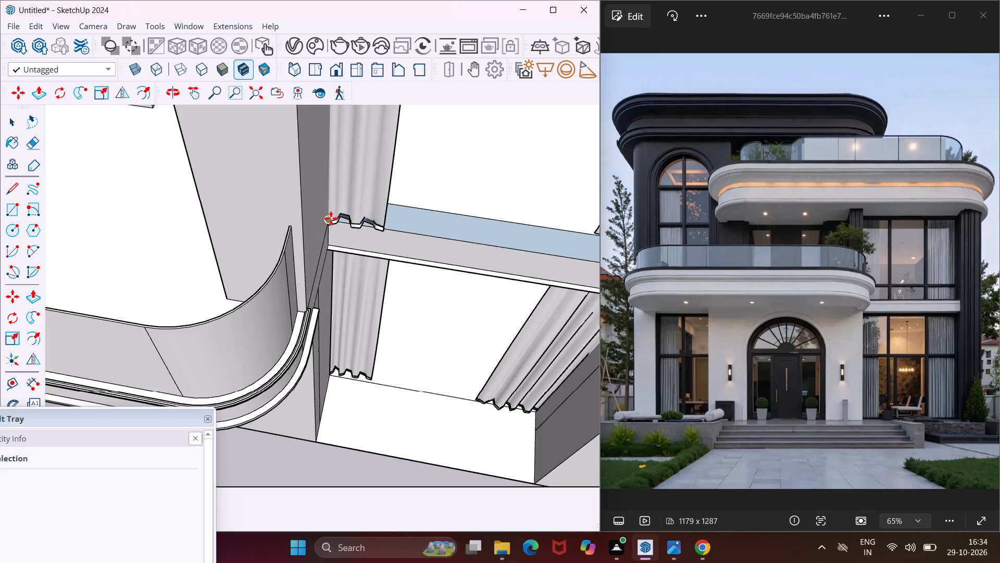
click(353, 198)
key(Escape)
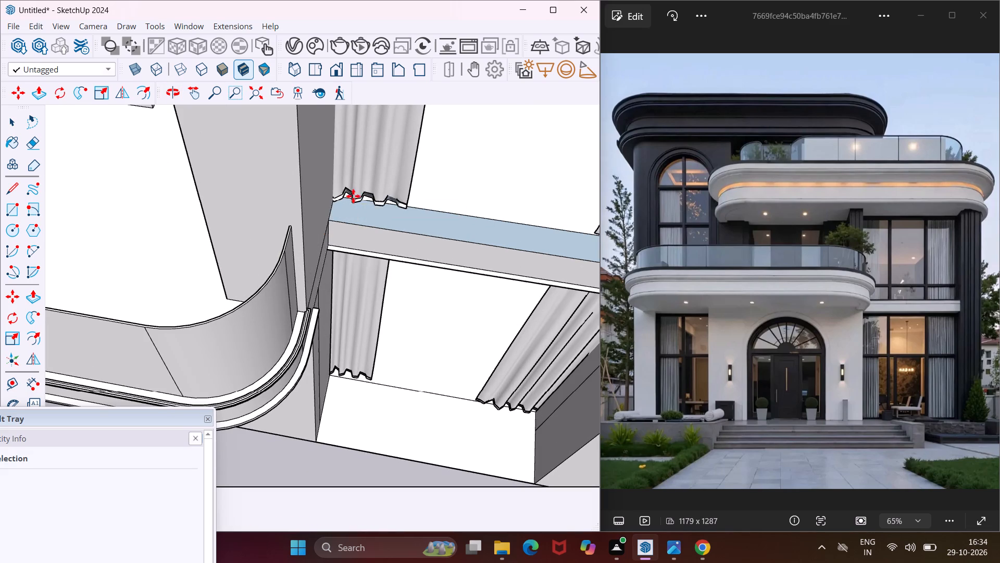
Offset the top face of the upper balcony's curved parapet slightly outward to outline a wider rim.
scroll(354, 175, down, 19)
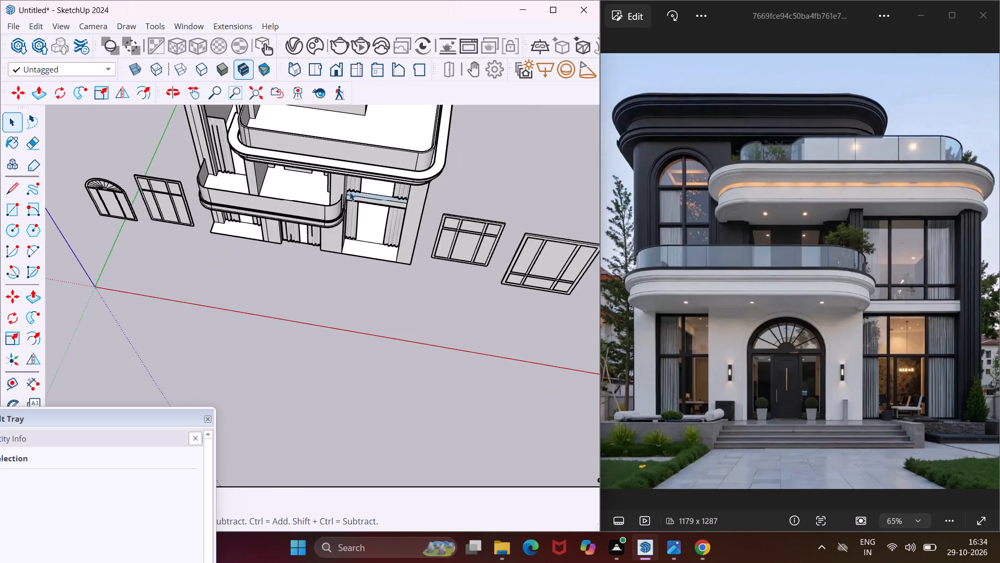
scroll(349, 192, down, 12)
scroll(332, 172, up, 2)
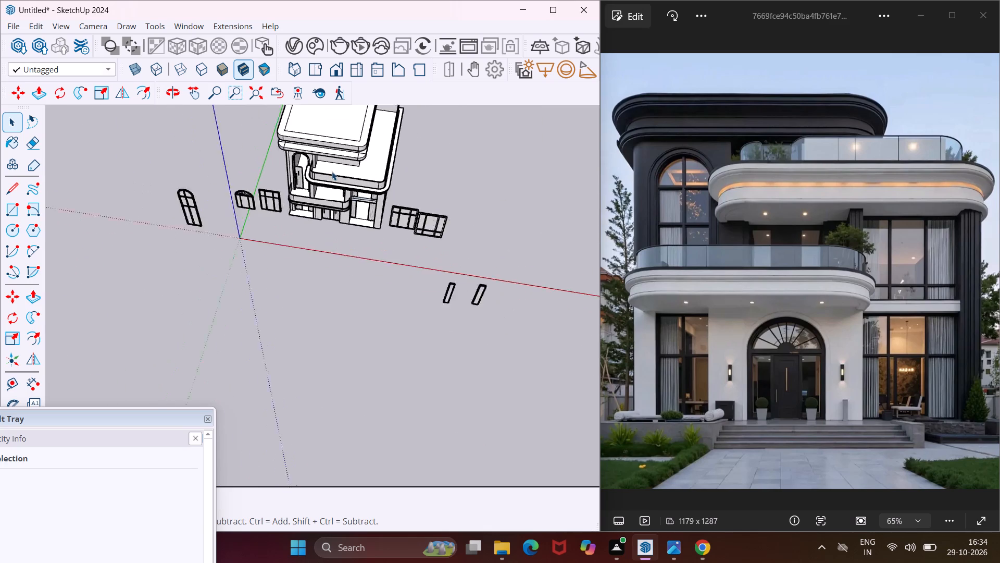
scroll(332, 172, up, 8)
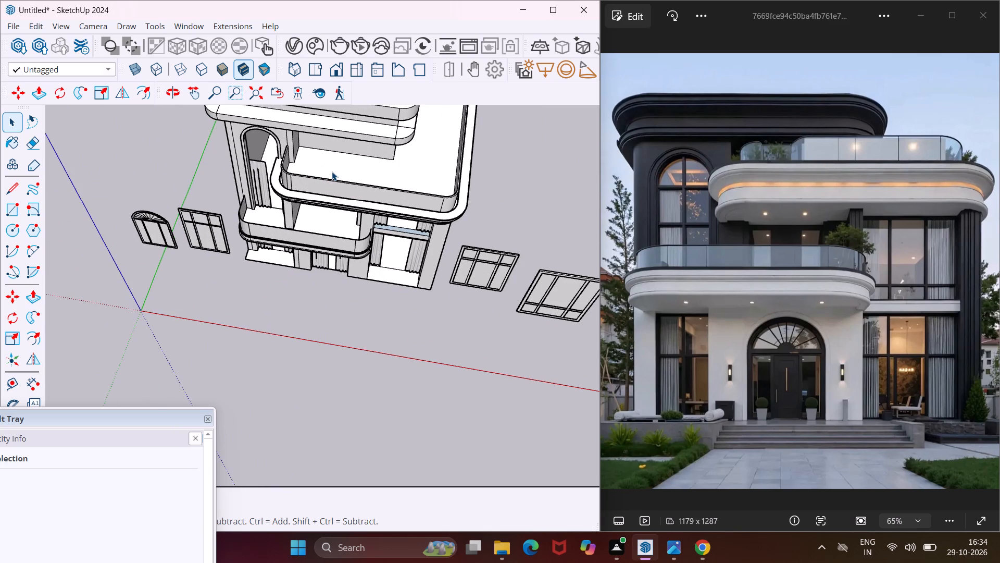
scroll(282, 155, up, 3)
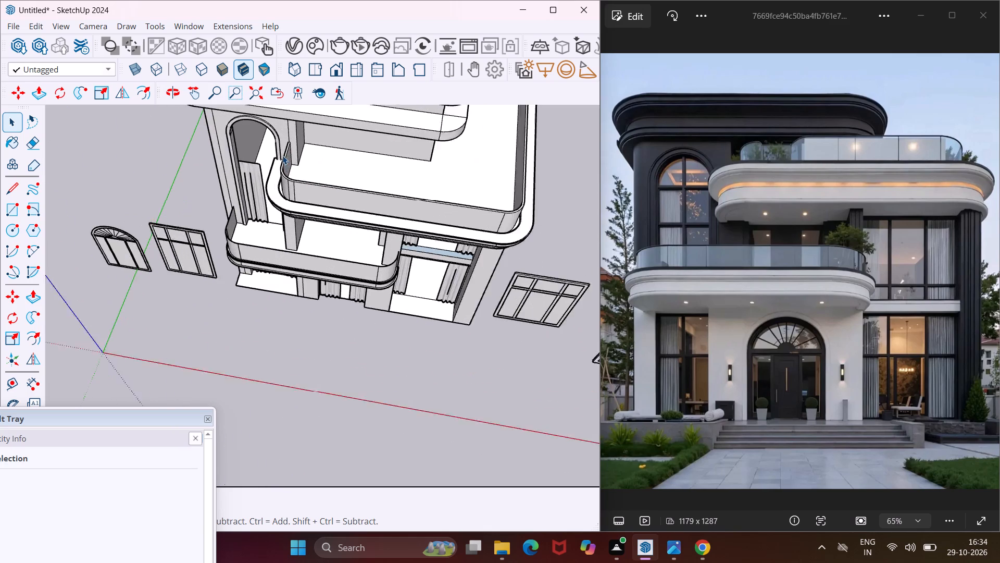
scroll(282, 155, up, 17)
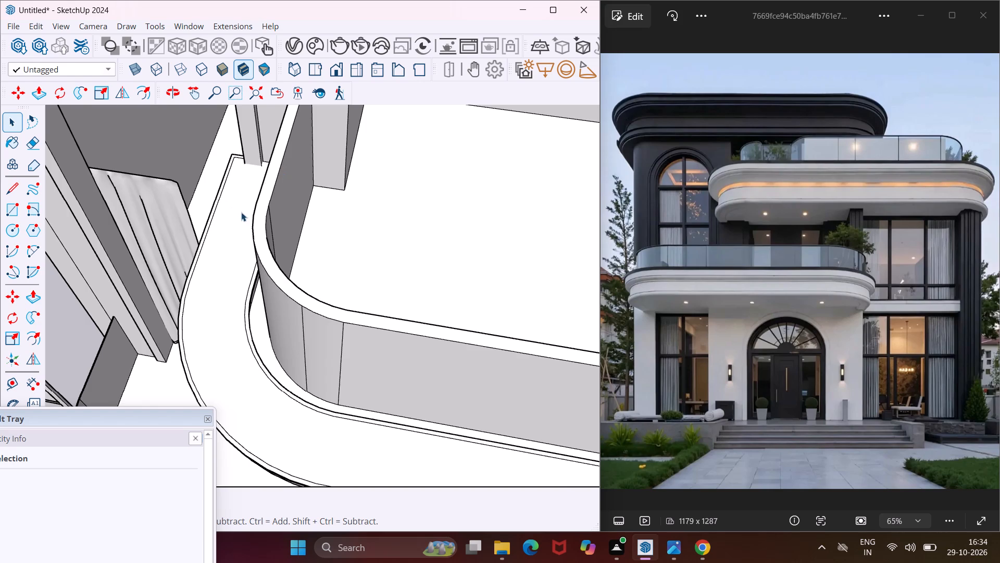
scroll(244, 212, up, 7)
click(276, 227)
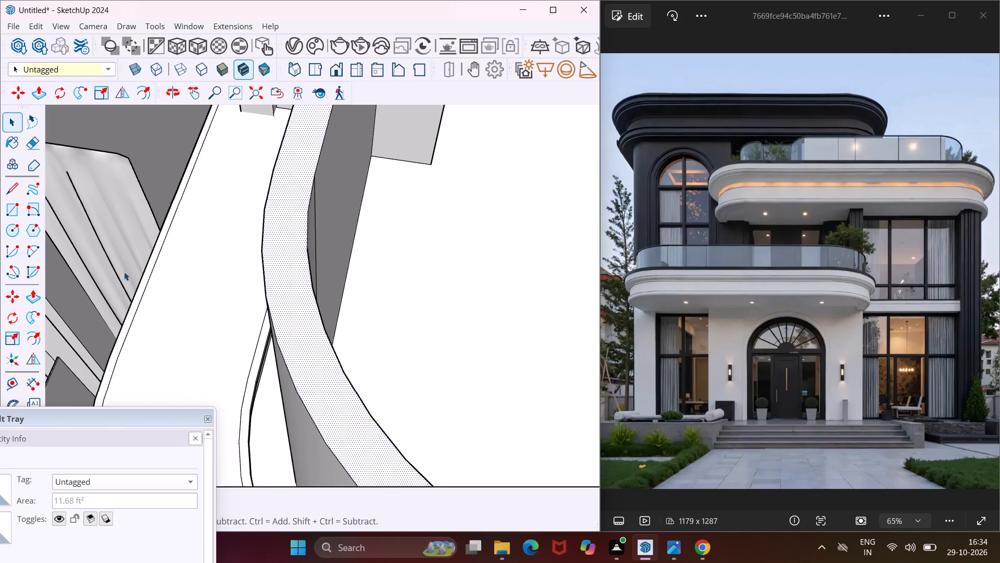
click(31, 342)
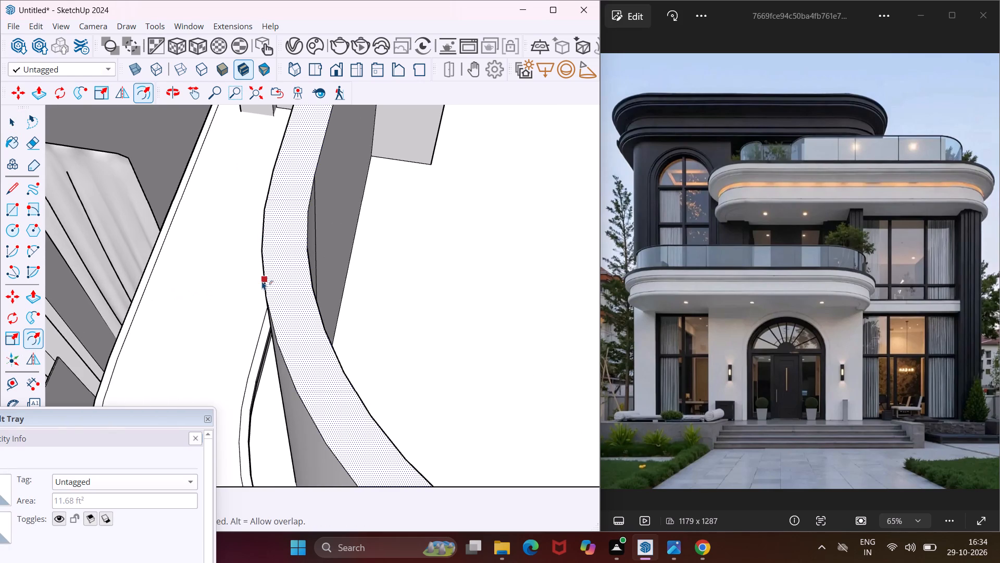
click(262, 281)
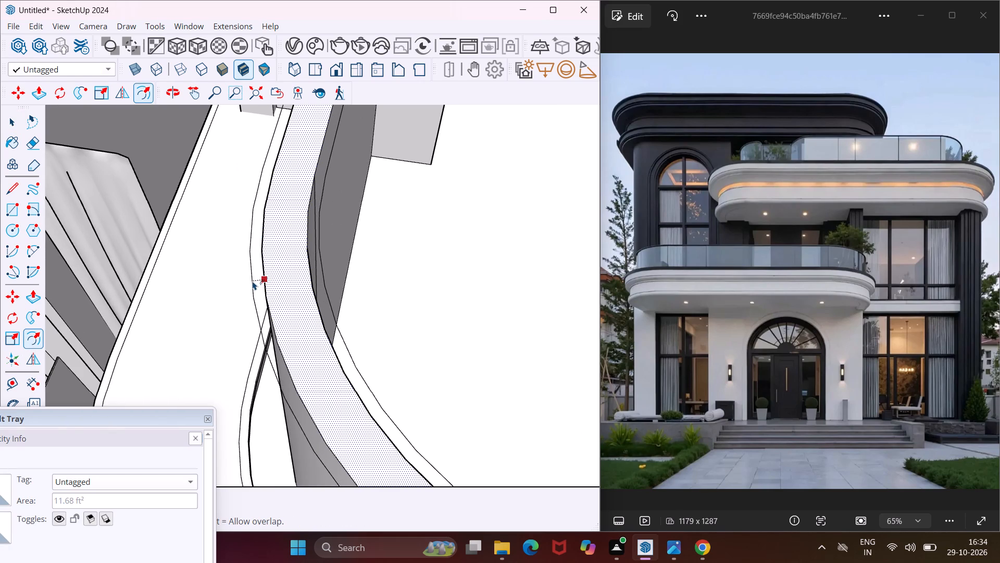
click(251, 281)
key(Escape)
key(space)
Push/pull the upper parapet's offset rim up slightly and raise its central strip equally to form a cap.
scroll(255, 285, up, 3)
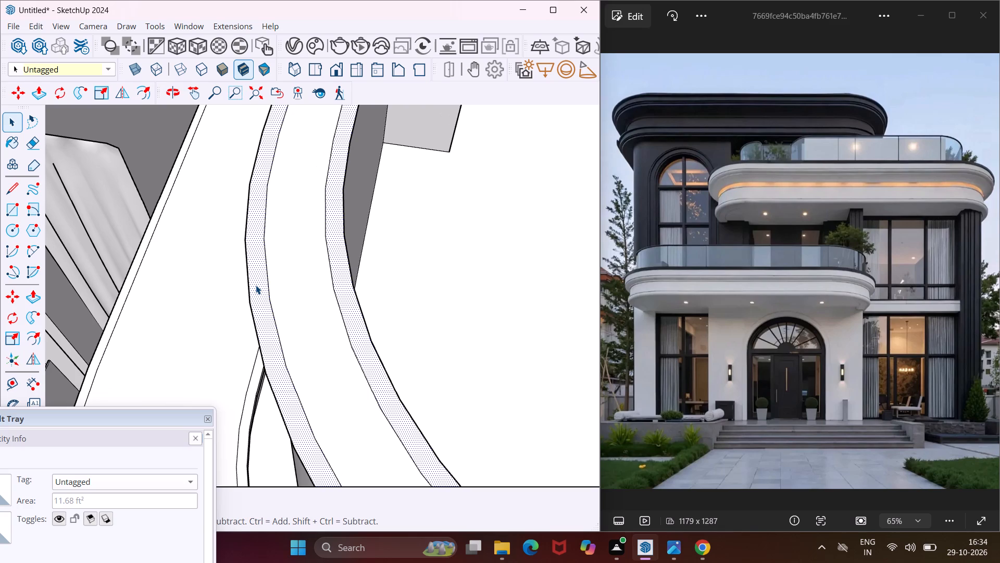
click(256, 285)
key(p)
click(256, 285)
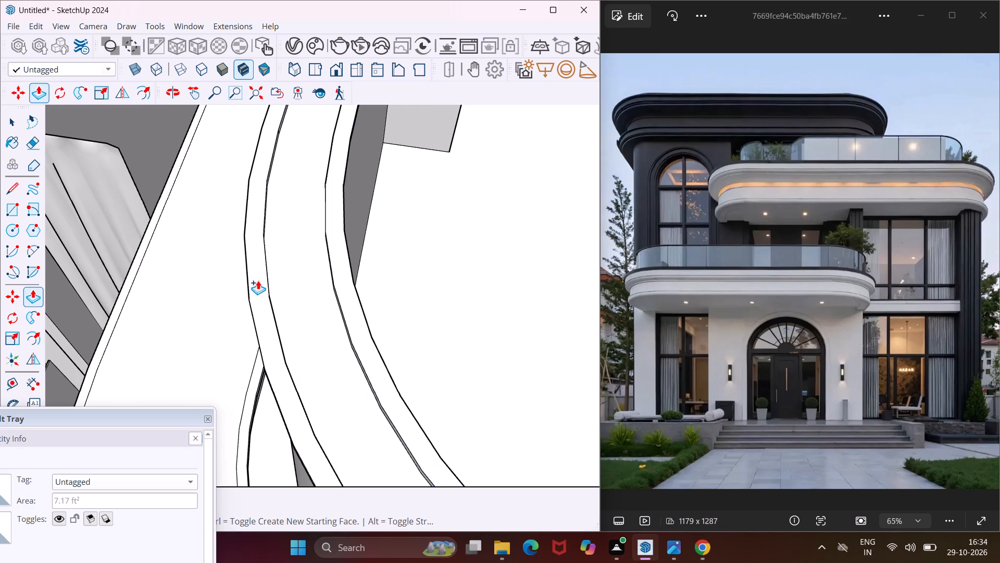
click(258, 272)
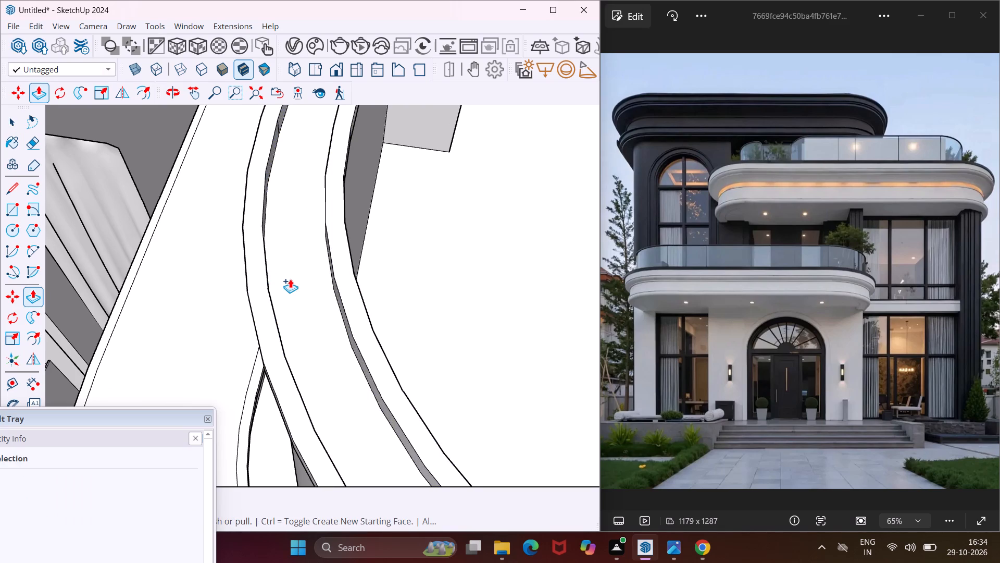
double_click(294, 283)
scroll(246, 250, down, 8)
scroll(235, 247, up, 1)
scroll(234, 247, down, 7)
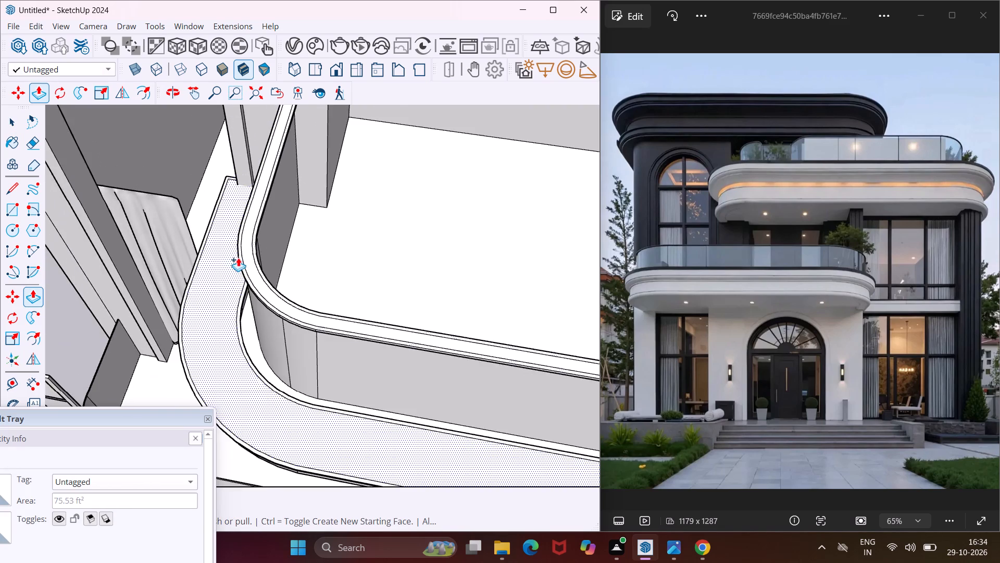
scroll(240, 283, up, 1)
middle_drag(240, 283, 360, 202)
scroll(276, 246, down, 7)
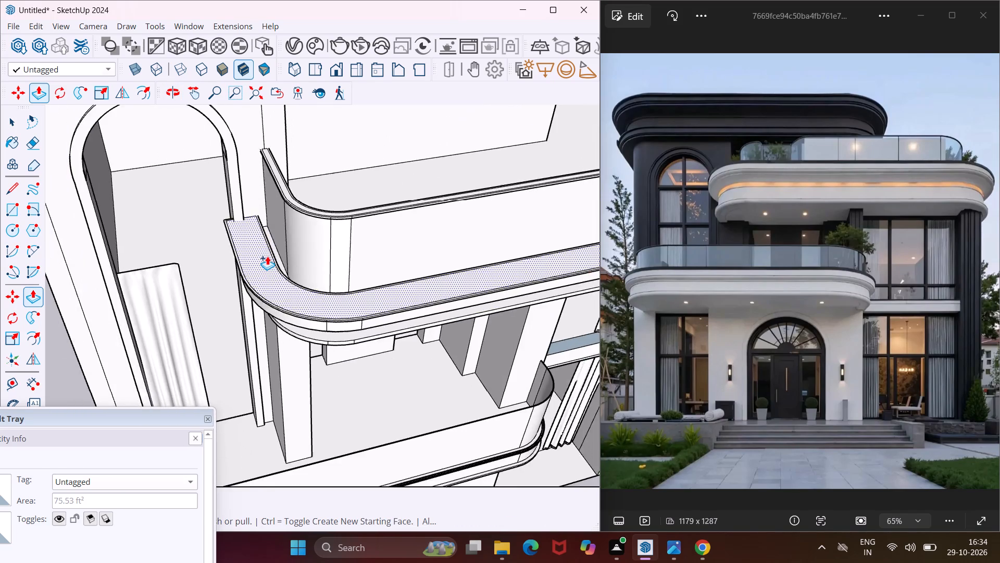
scroll(267, 256, down, 11)
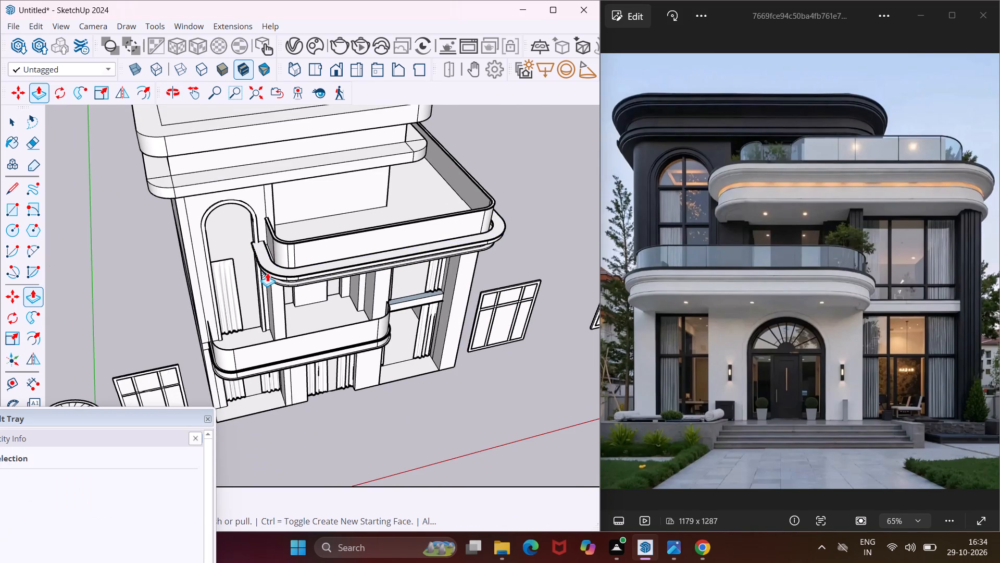
key(Escape)
key(space)
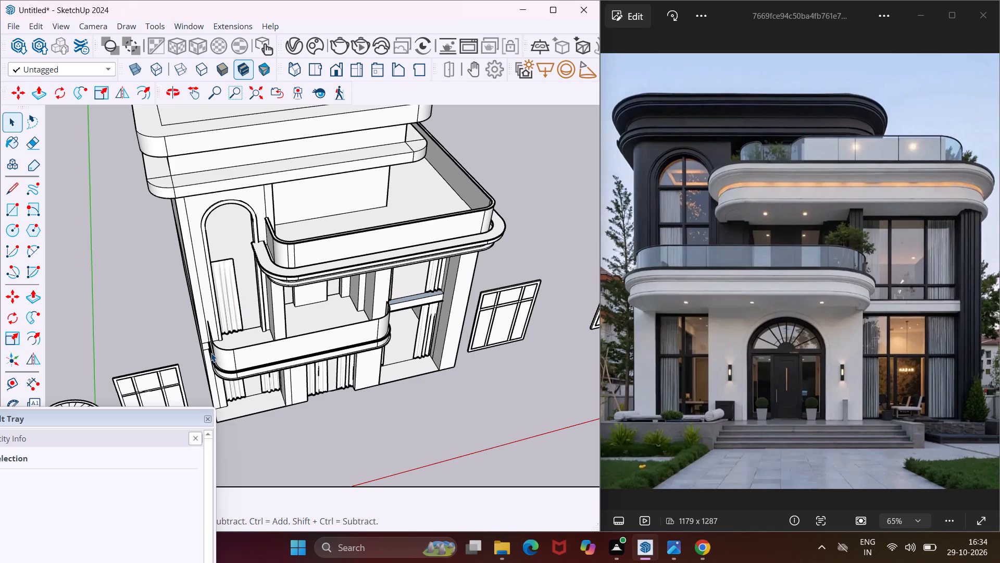
Offset the top face of the first-floor balcony's curved parapet slightly outward to outline a wider rim.
scroll(209, 350, up, 17)
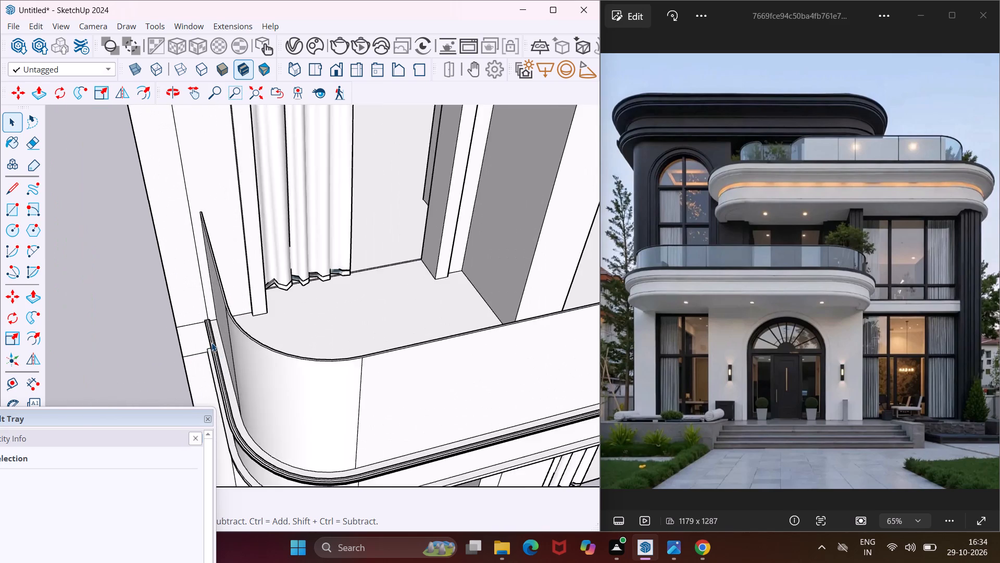
scroll(211, 342, up, 3)
scroll(262, 289, up, 9)
scroll(256, 293, down, 3)
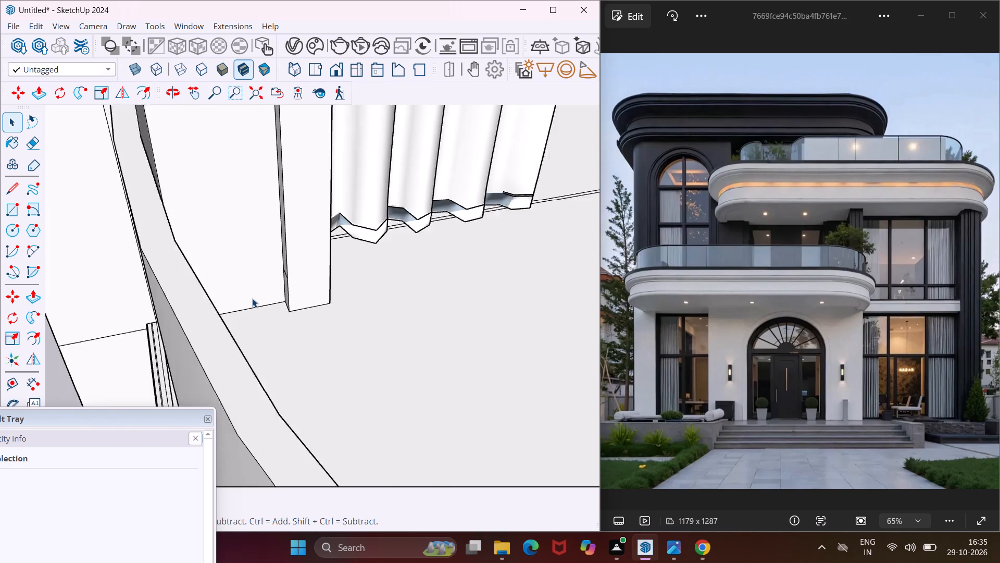
scroll(252, 298, down, 1)
scroll(238, 315, up, 3)
drag(238, 315, 232, 315)
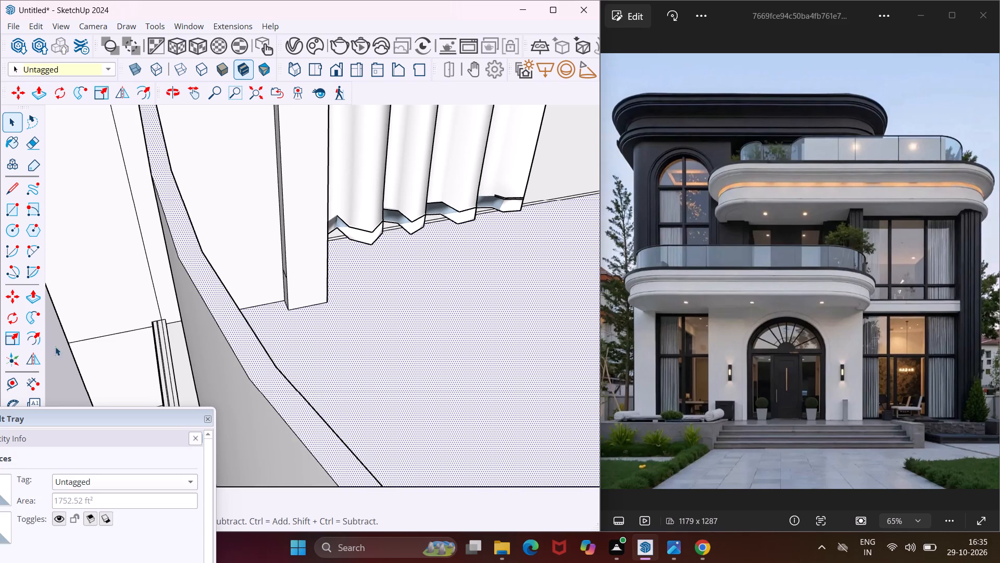
click(203, 289)
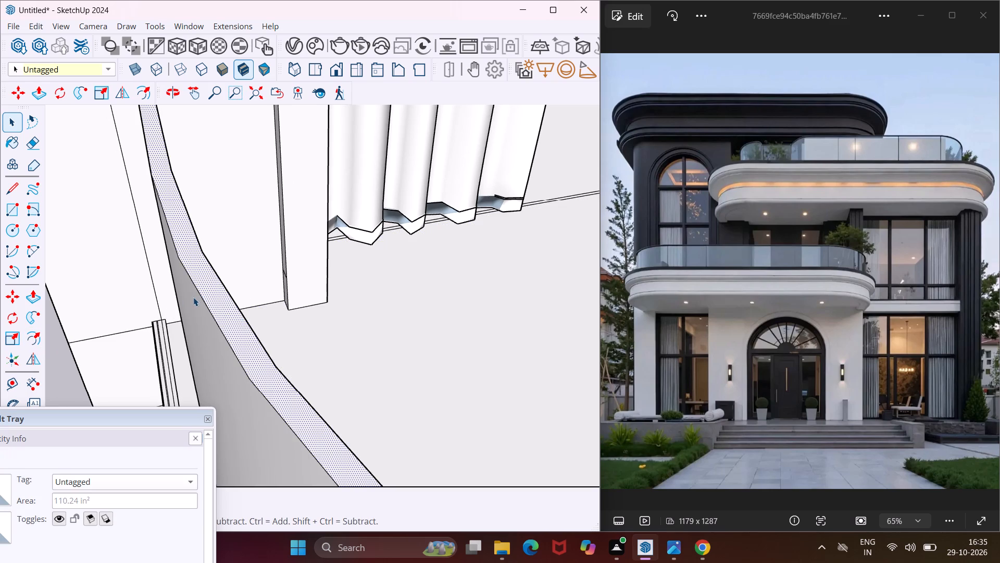
click(33, 338)
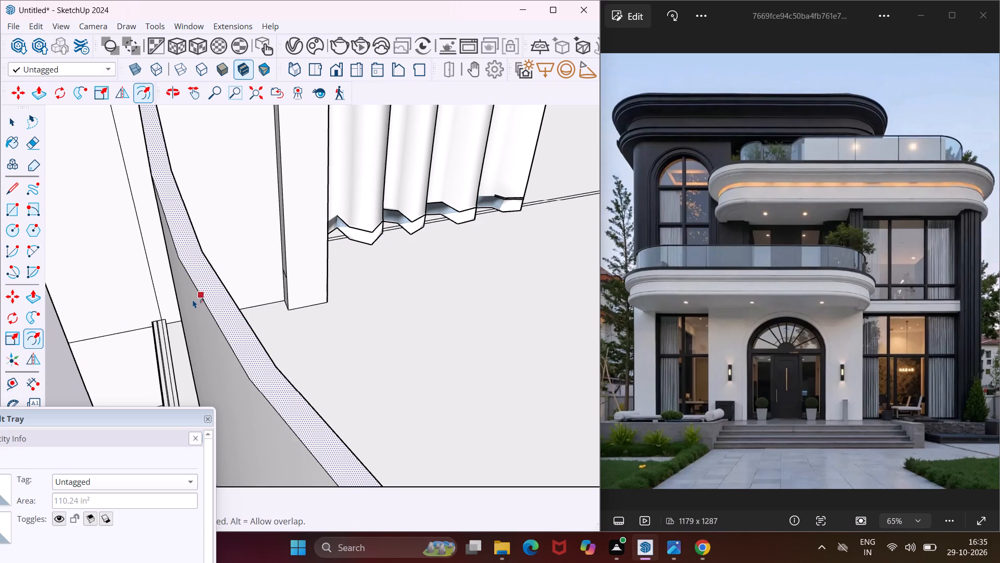
scroll(193, 299, up, 3)
click(193, 299)
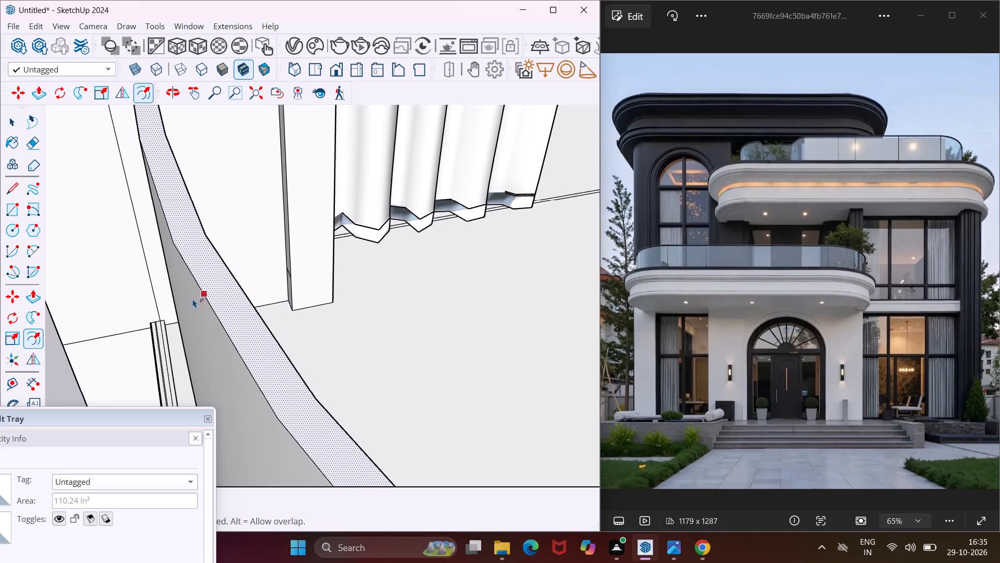
scroll(187, 299, up, 3)
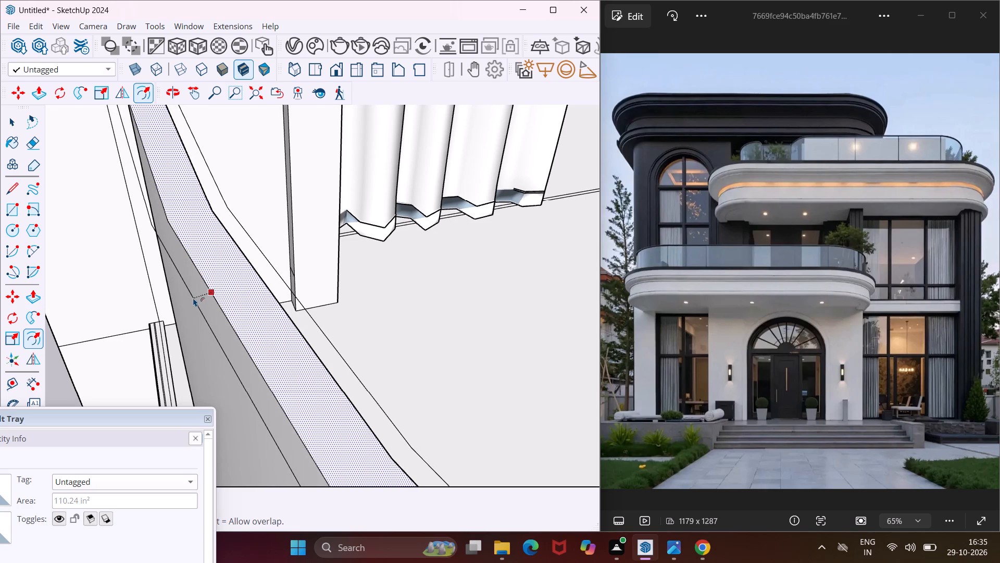
click(193, 298)
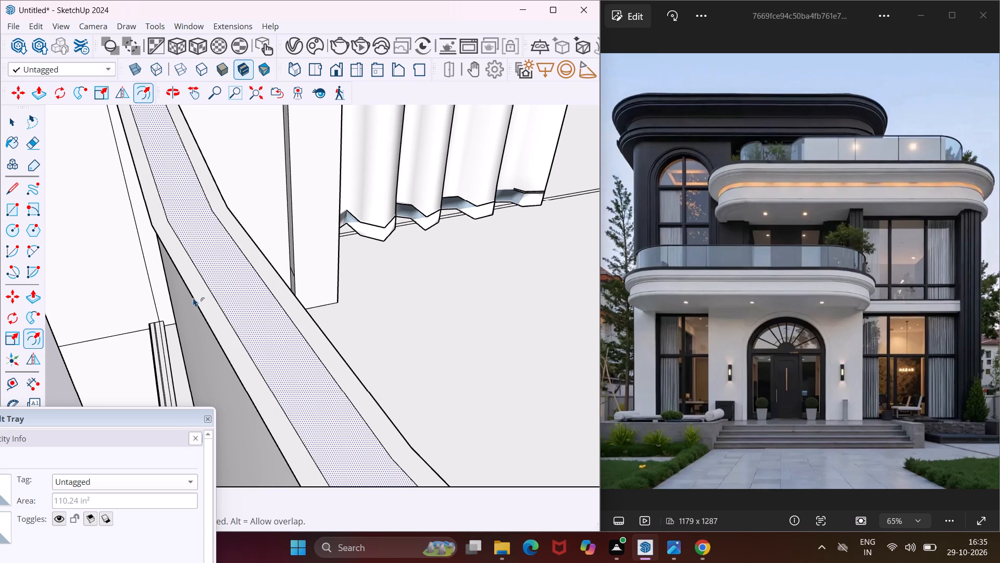
key(Escape)
key(space)
Push/pull the first-floor parapet's offset rim up slightly and raise its central strip equally to form a cap.
click(203, 304)
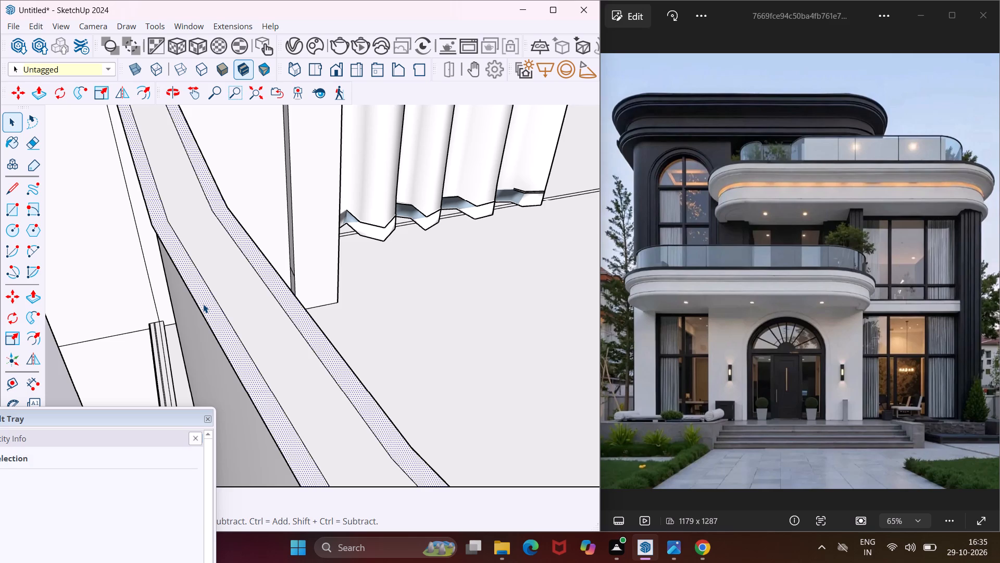
key(p)
click(203, 304)
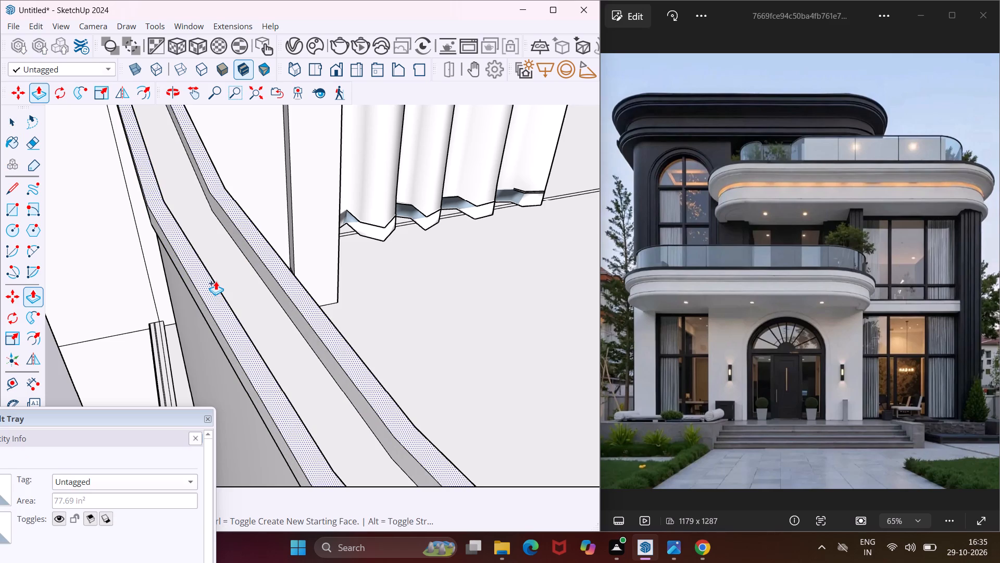
click(216, 281)
double_click(241, 296)
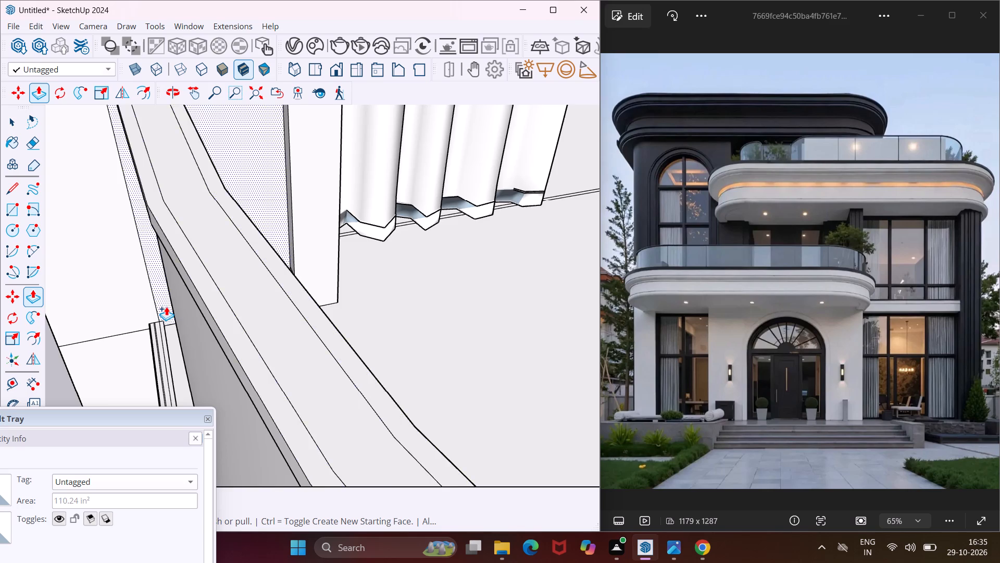
scroll(166, 307, down, 17)
scroll(167, 300, down, 9)
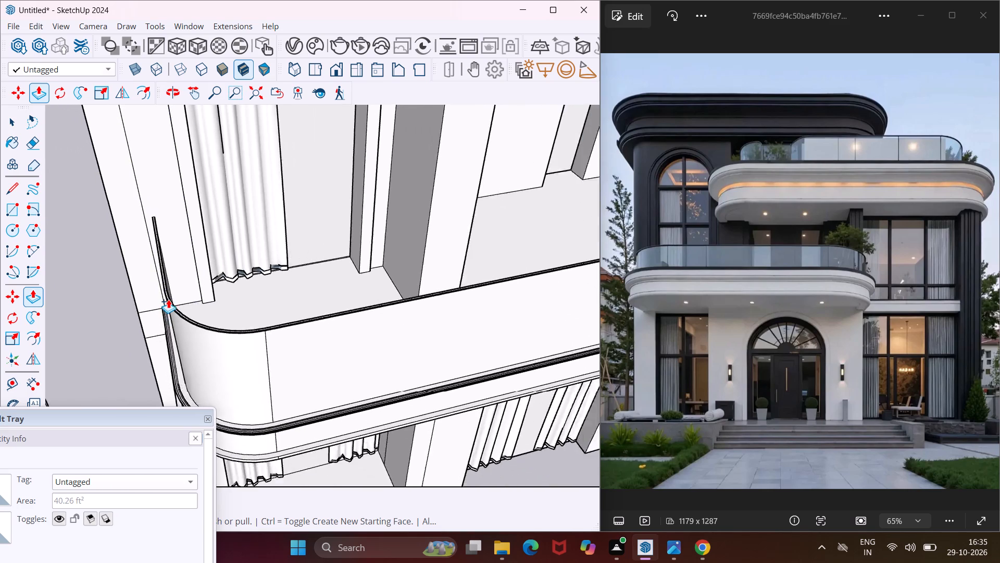
scroll(168, 299, down, 8)
key(Escape)
key(space)
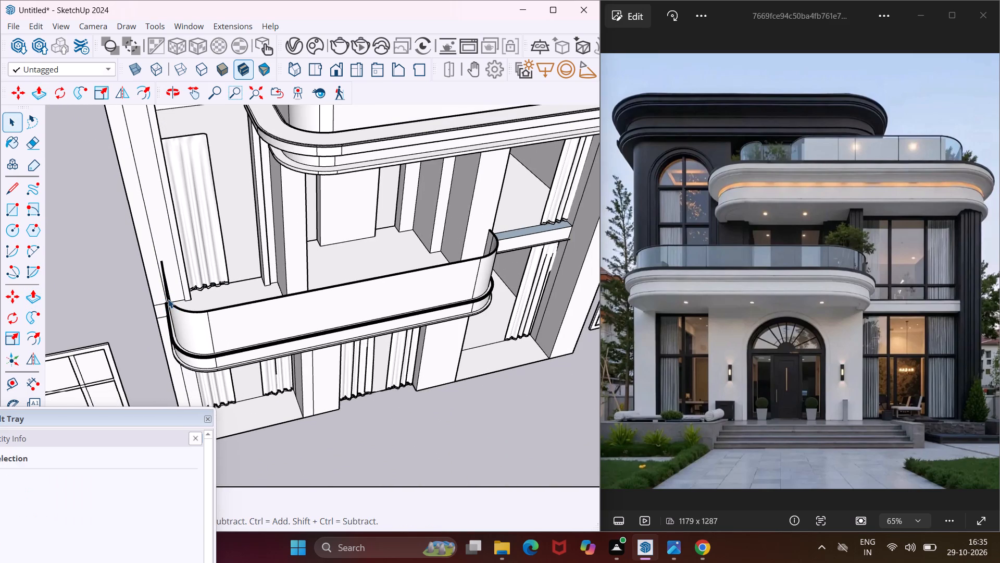
Paint the upper front wall around the tall arched window with Asian Paints Chromatics colour 0359 AP 9643 Sailor's Stripes-N, including its narrow edge strip.
scroll(157, 308, down, 5)
scroll(214, 299, down, 4)
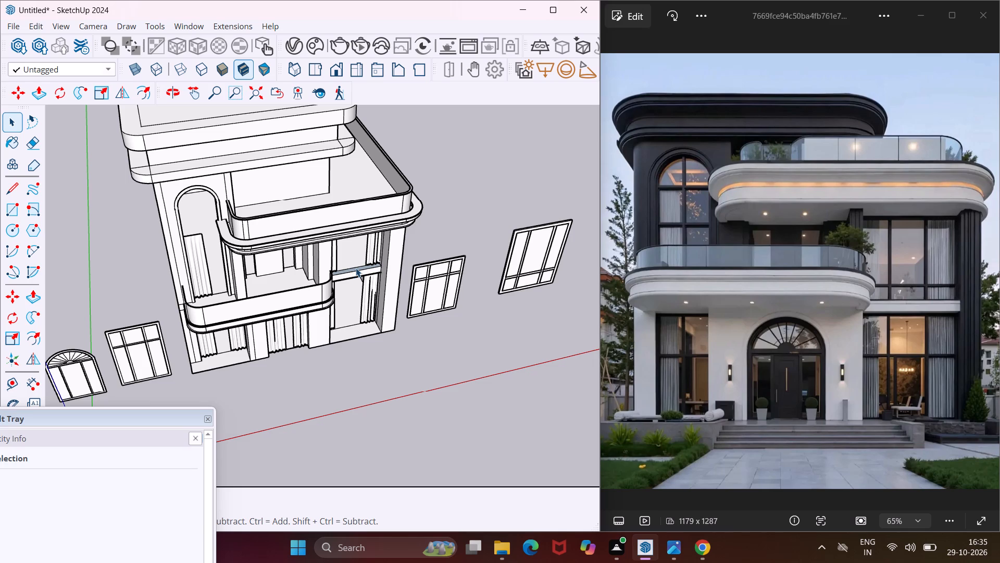
drag(129, 422, 374, 279)
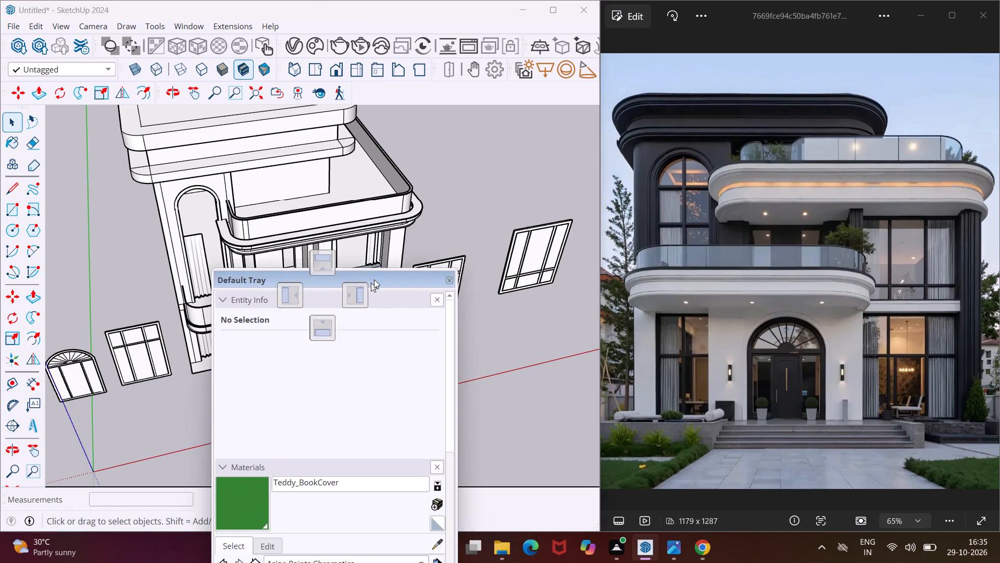
drag(374, 279, 419, 212)
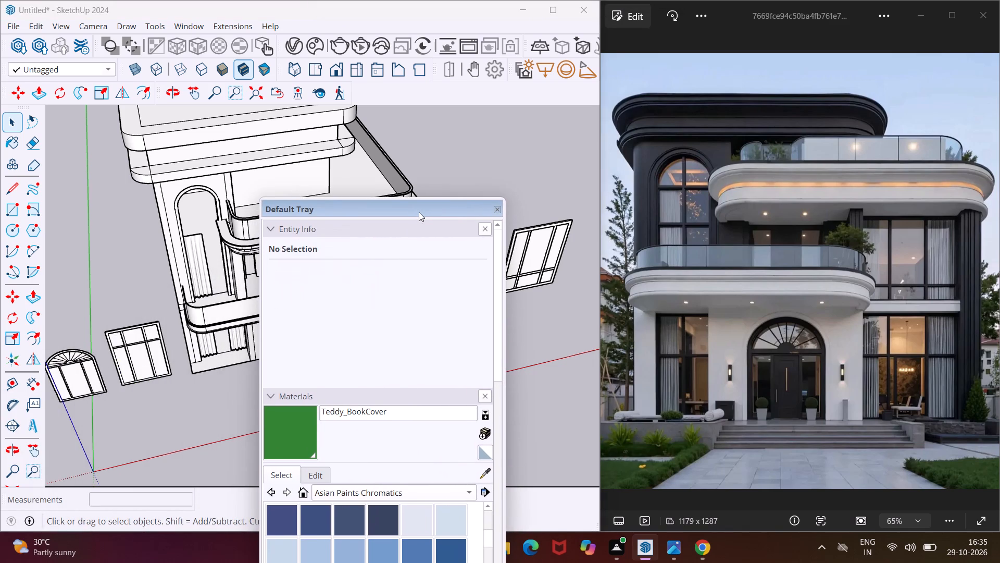
click(356, 517)
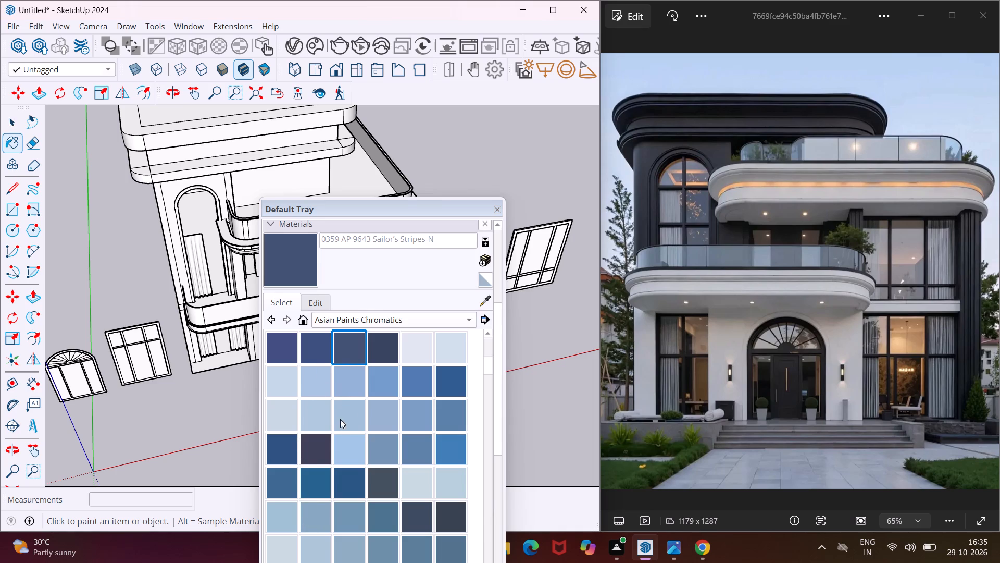
scroll(153, 205, up, 7)
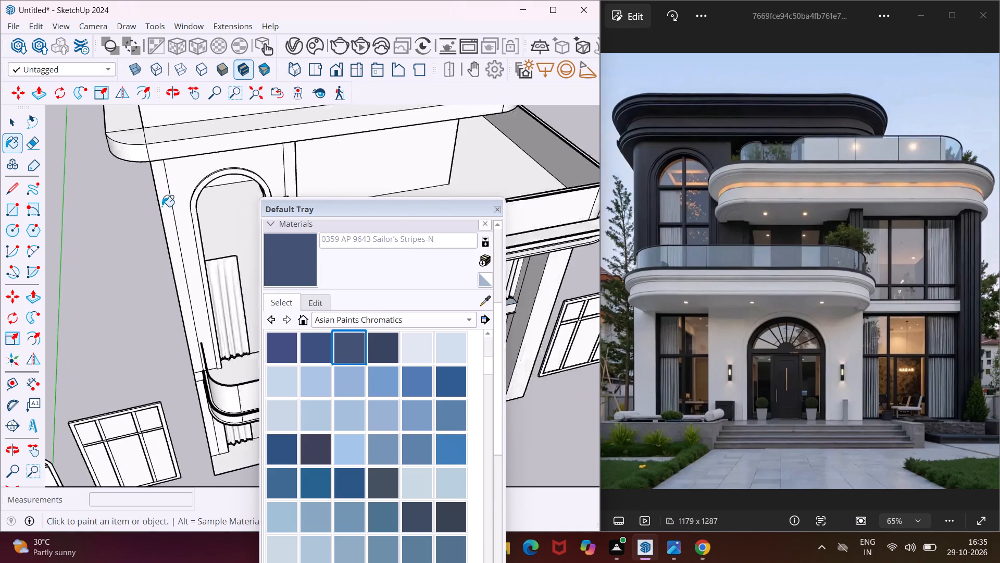
scroll(162, 206, up, 2)
click(166, 206)
click(183, 183)
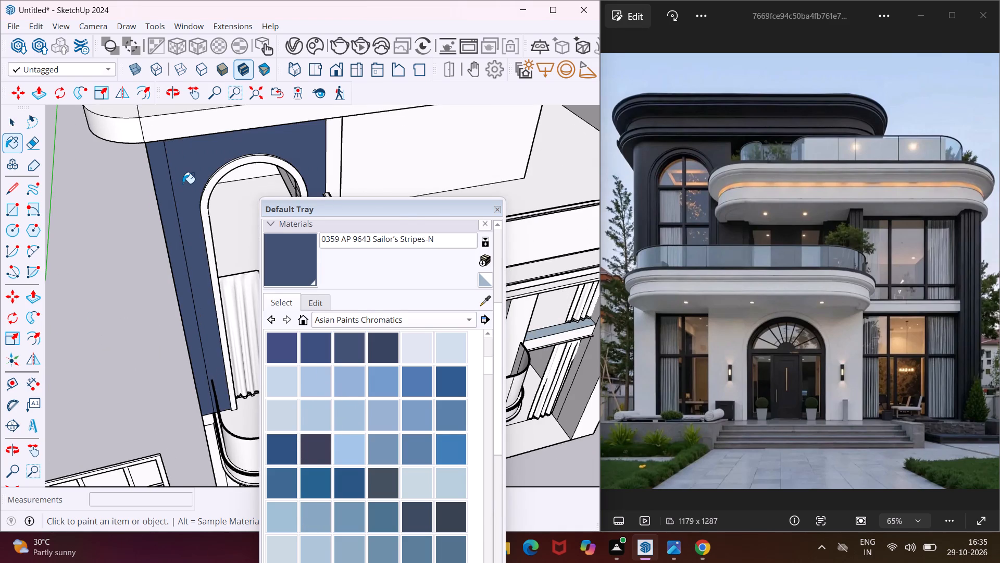
Paint the raised arch trim around the tall window, both its front face and outer edge, with Sailor's Stripes-N.
scroll(185, 183, up, 8)
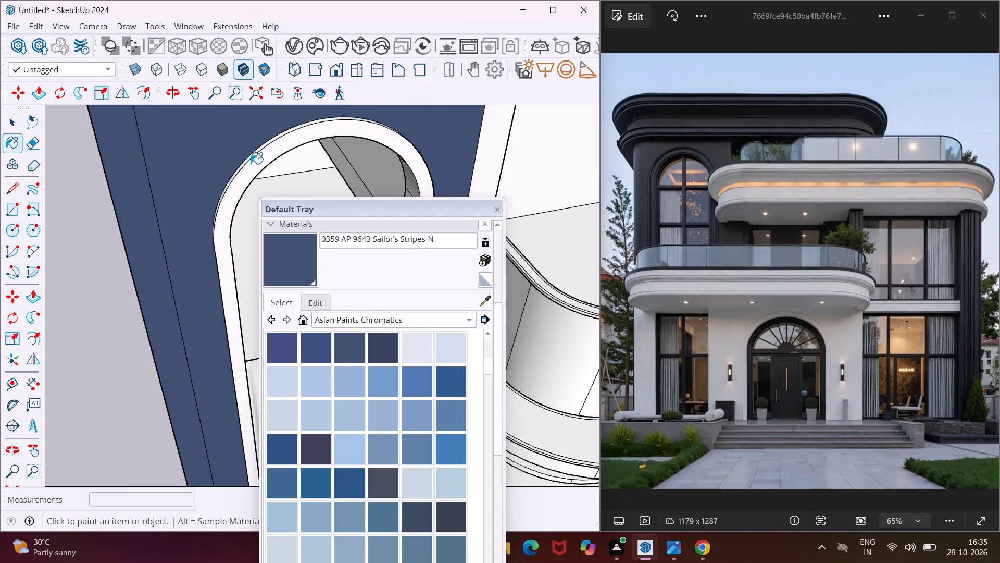
click(251, 164)
scroll(256, 148, up, 3)
click(258, 148)
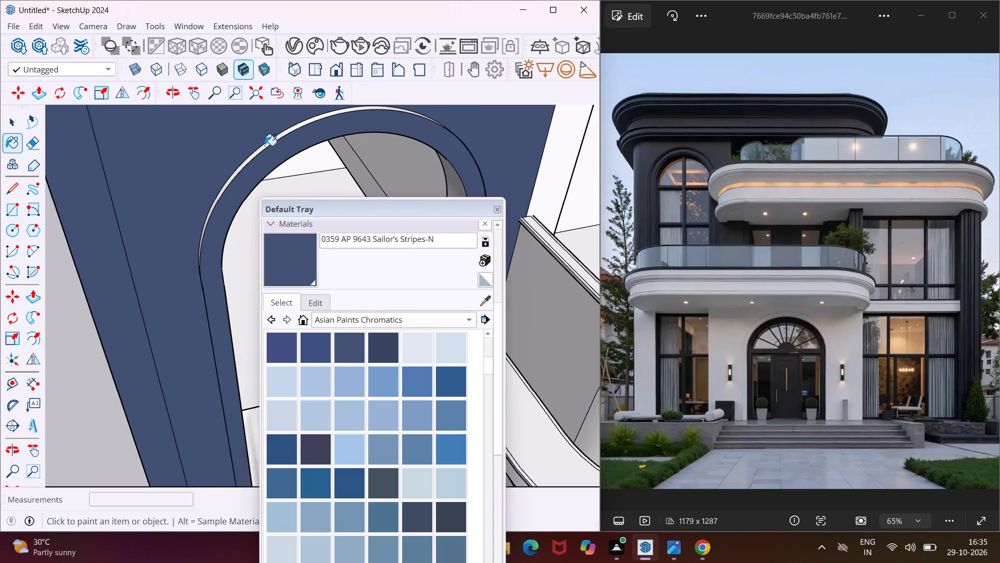
click(265, 145)
scroll(252, 142, down, 16)
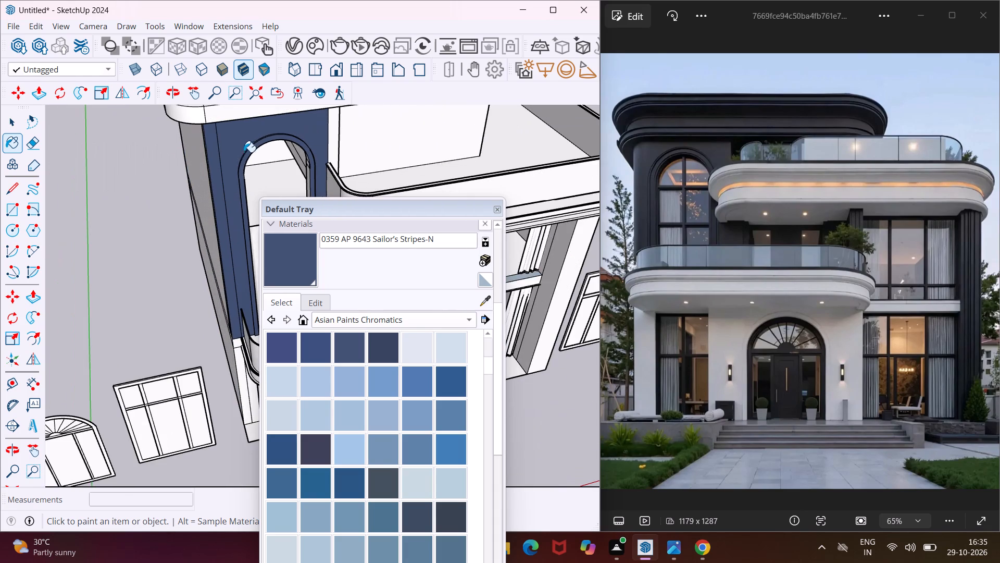
Paint the building's upper side wall and the narrow strip at its front corner with Sailor's Stripes-N.
middle_drag(231, 183, 415, 103)
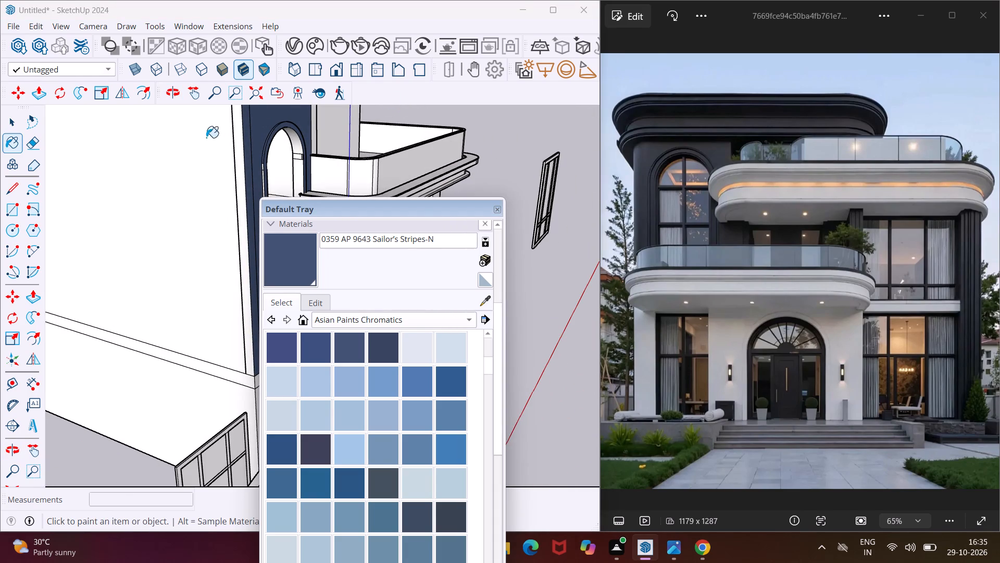
click(206, 138)
click(239, 153)
scroll(213, 157, down, 6)
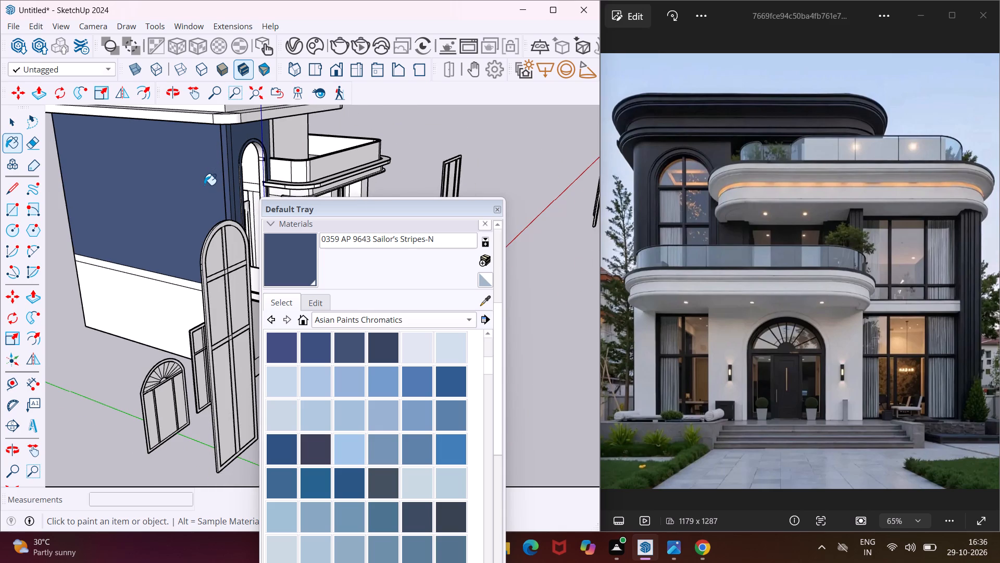
scroll(186, 178, down, 12)
Paint the top-floor wall faces beside the arched window, behind the upper balcony, with Sailor's Stripes-N.
scroll(251, 181, up, 2)
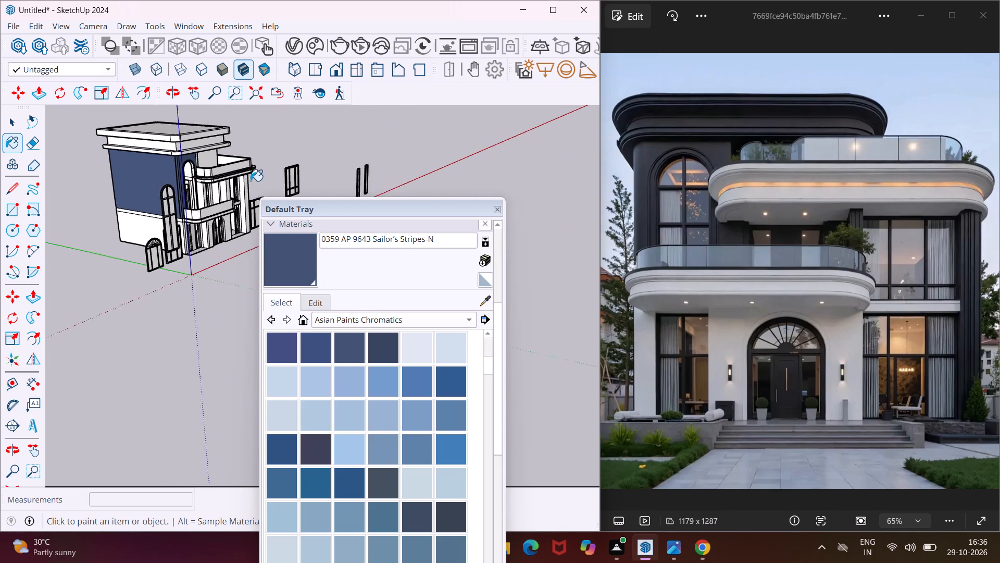
scroll(251, 181, up, 6)
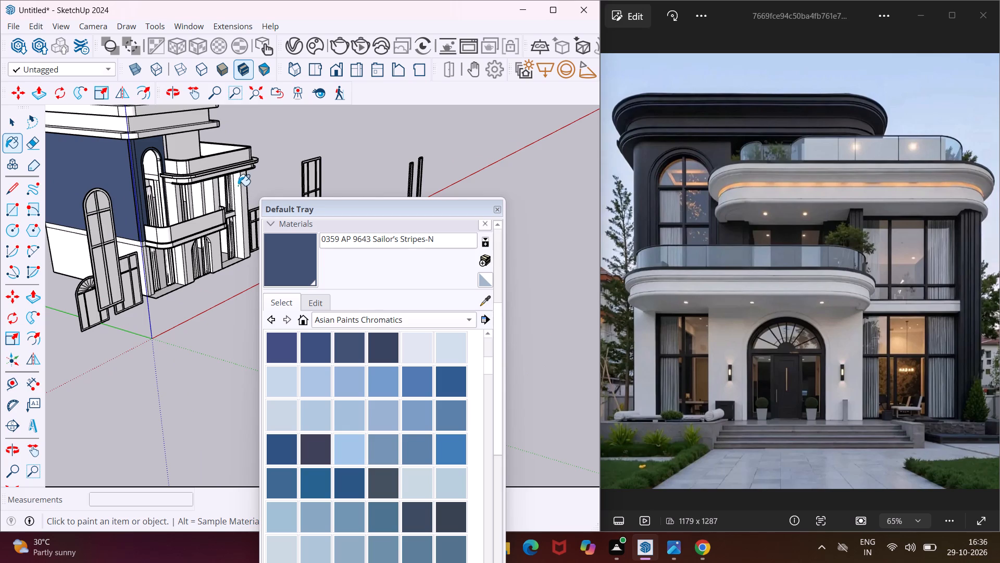
scroll(157, 150, up, 18)
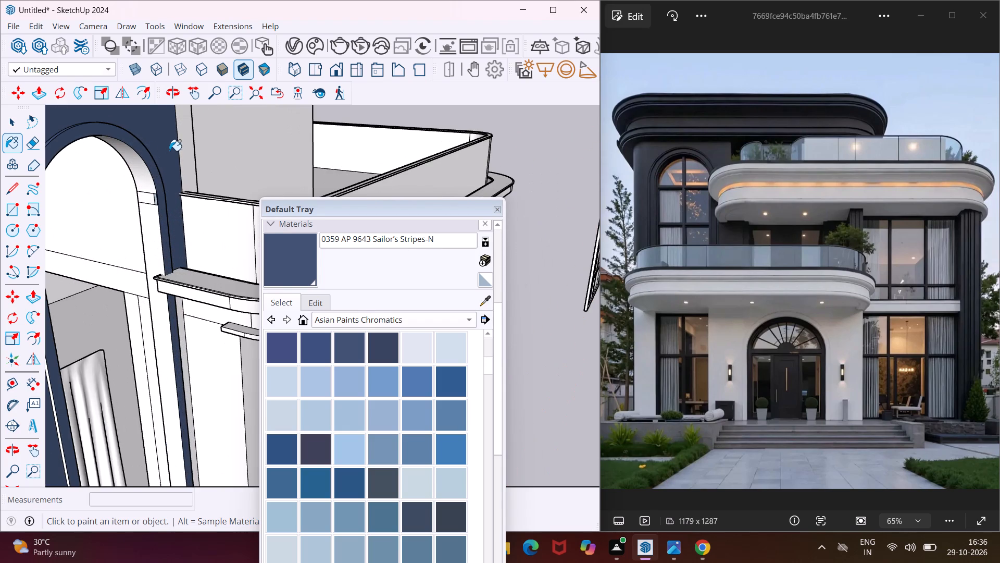
click(185, 133)
click(214, 119)
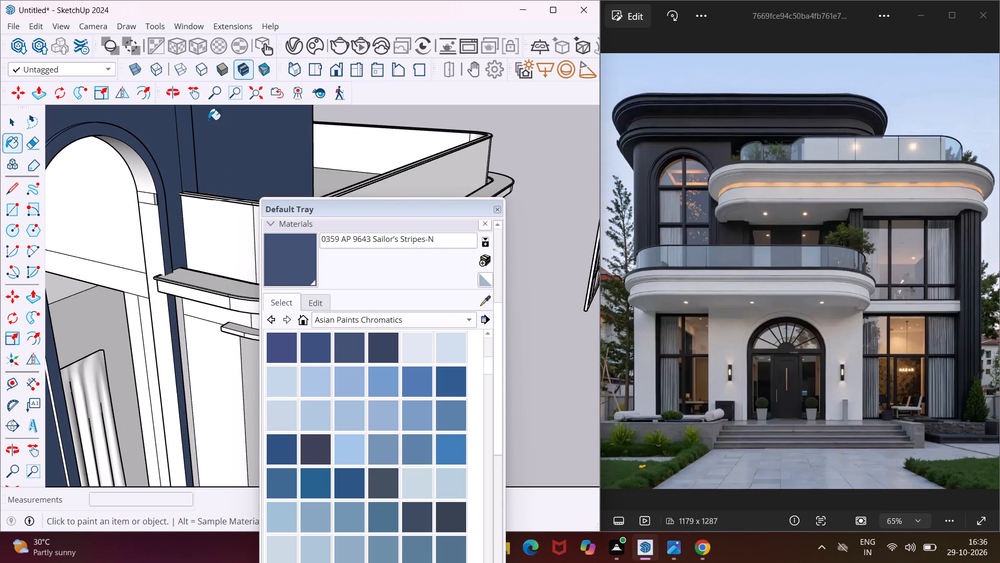
scroll(161, 148, down, 11)
Paint the first-floor side wall below the upper balcony and its adjoining narrow edge with Sailor's Stripes-N.
scroll(182, 241, up, 8)
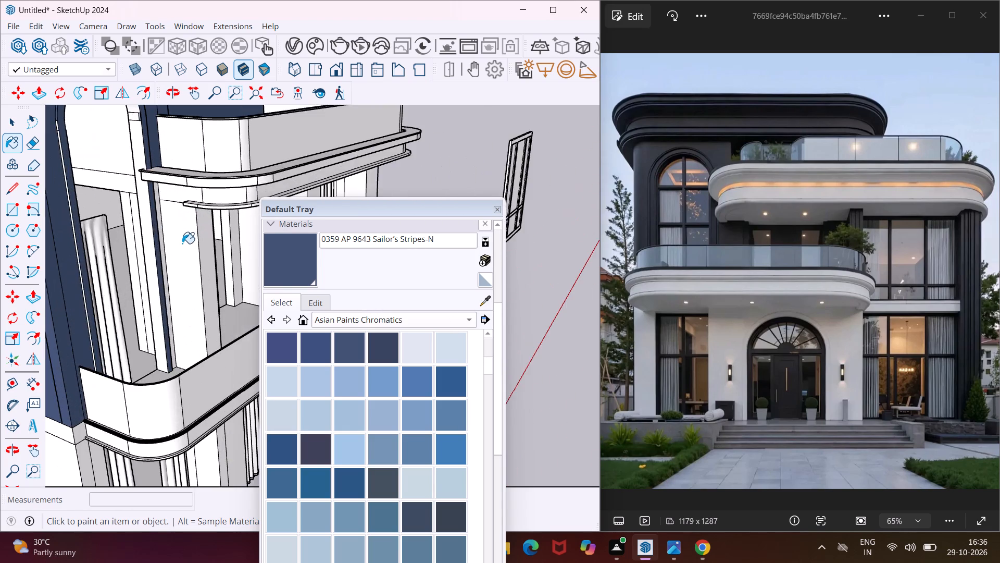
scroll(182, 243, up, 2)
click(182, 243)
scroll(133, 174, up, 3)
click(137, 152)
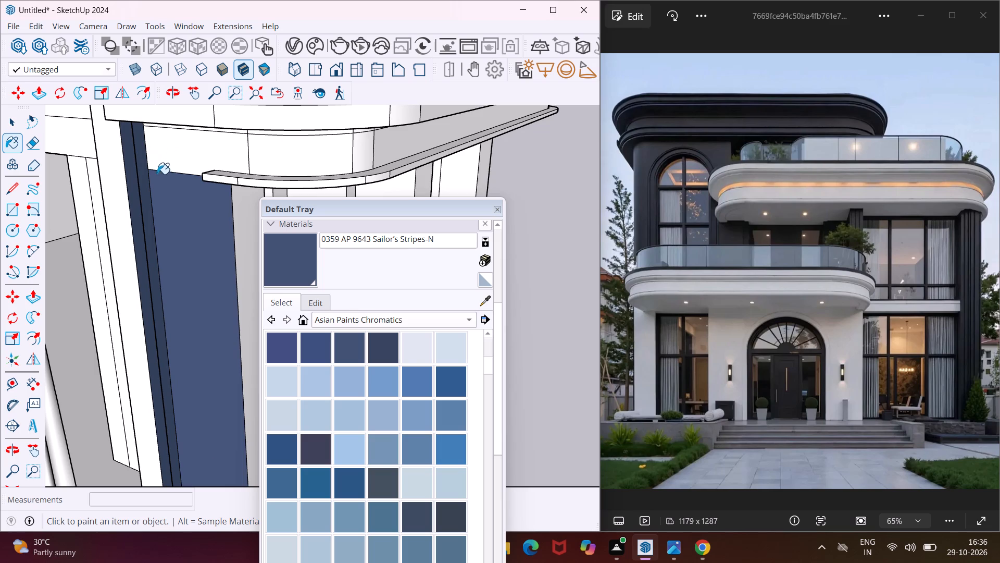
scroll(141, 201, down, 5)
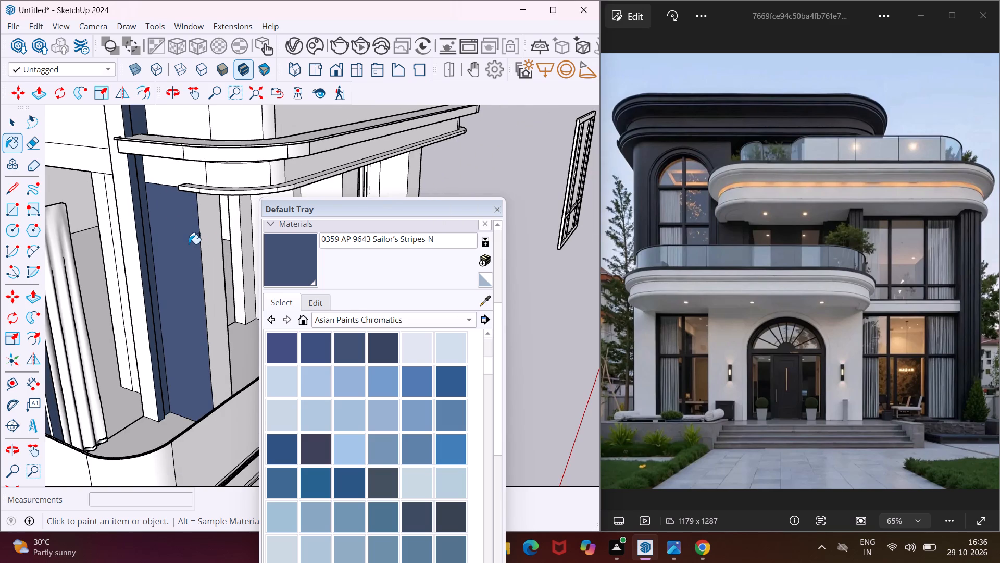
key(Escape)
key(space)
Draw a full-height rectangle about 2 3/8" wide and 21' tall on the front face of the outer column beside the two-storey windows.
scroll(136, 239, down, 6)
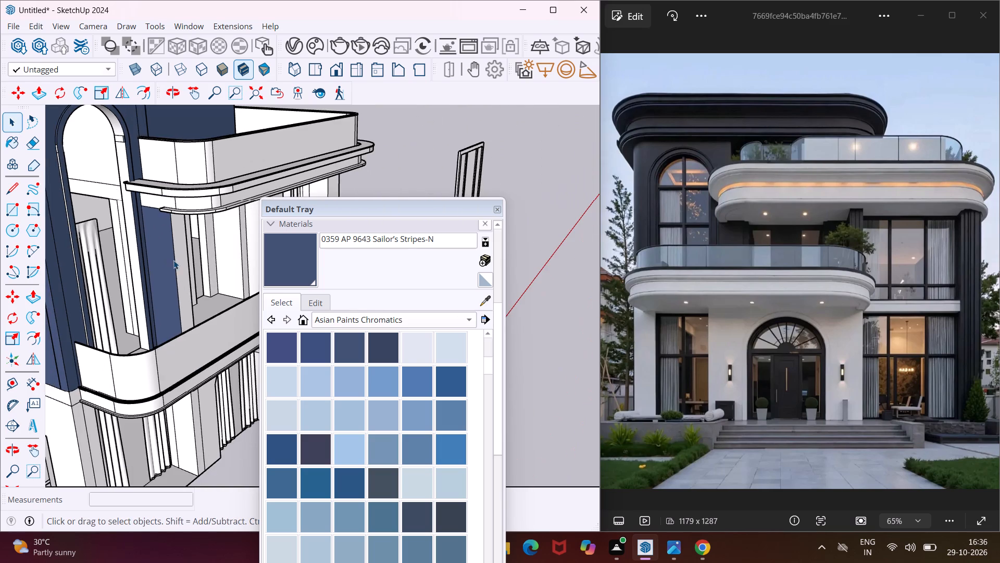
middle_drag(173, 260, 115, 254)
drag(324, 207, 226, 396)
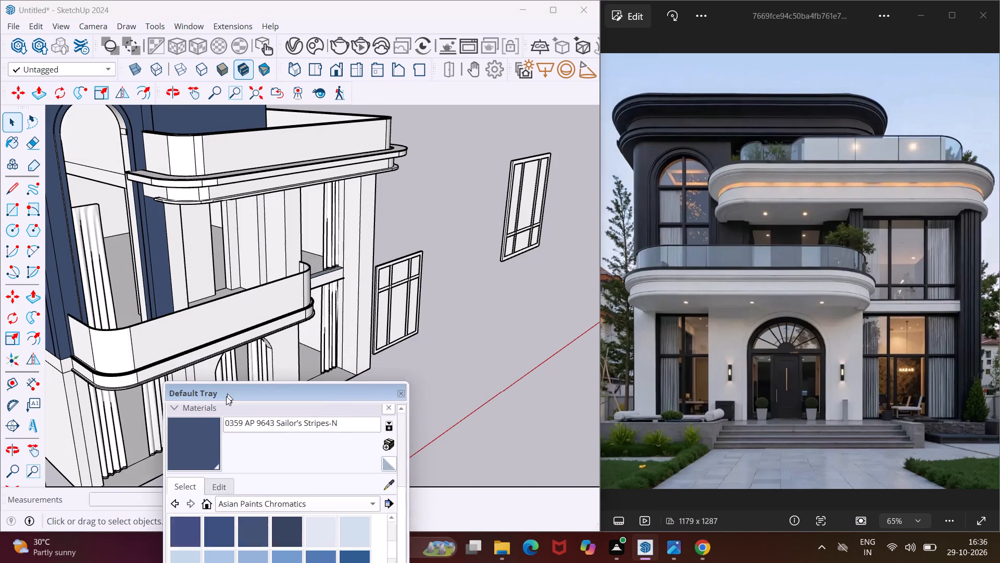
drag(226, 396, 202, 472)
middle_drag(372, 265, 188, 212)
click(15, 201)
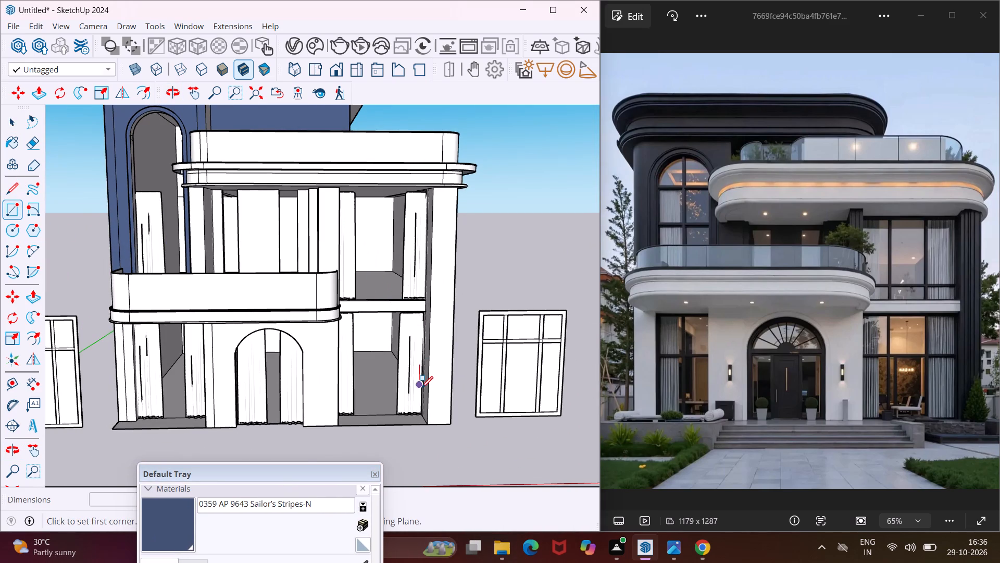
scroll(421, 388, up, 3)
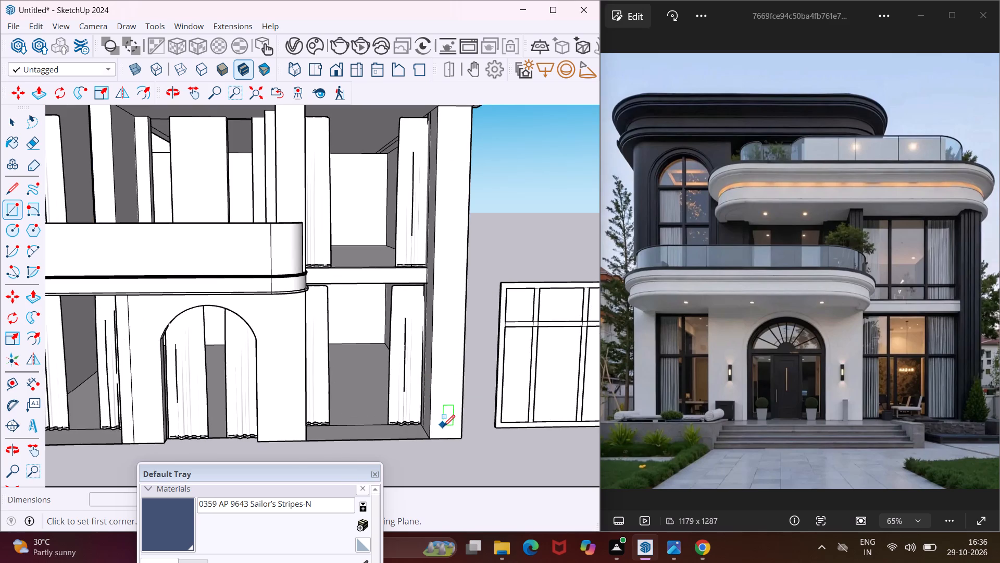
scroll(443, 426, up, 3)
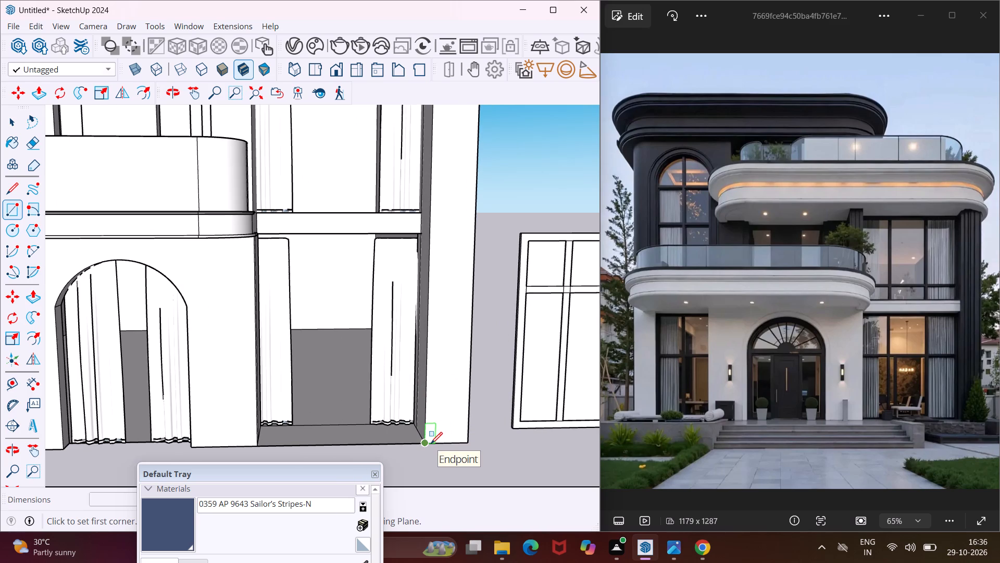
scroll(431, 444, up, 3)
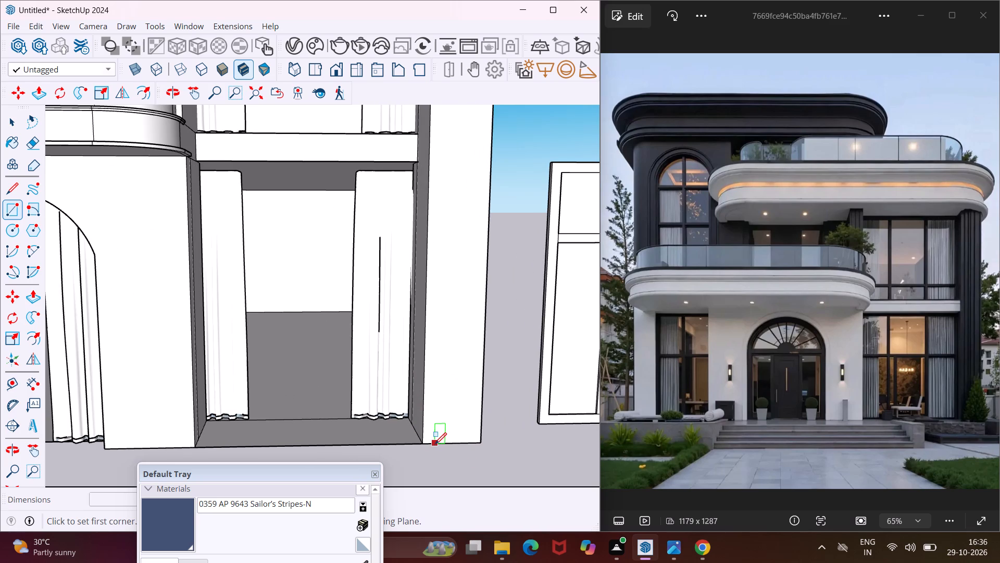
click(432, 443)
scroll(449, 358, down, 5)
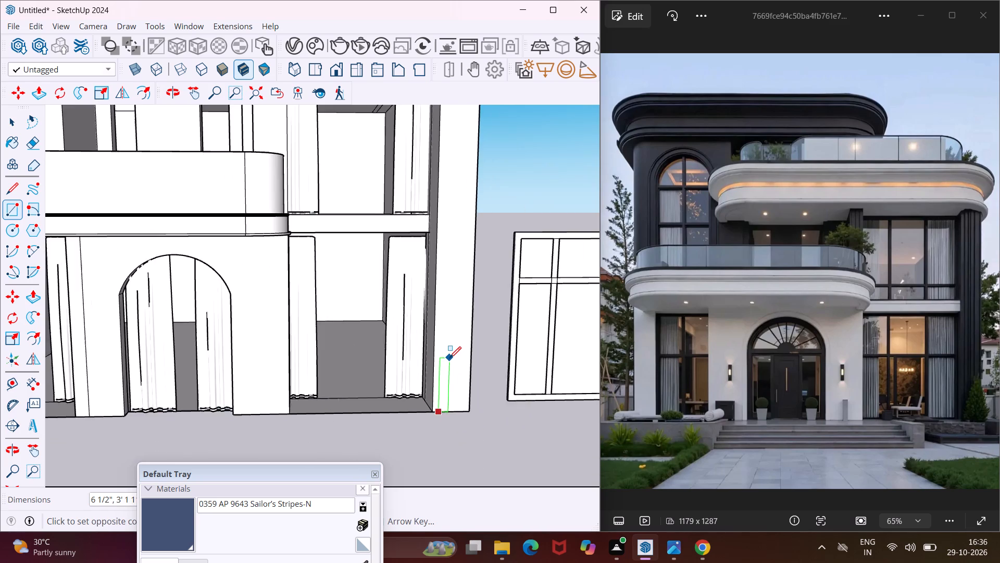
scroll(449, 358, down, 6)
middle_drag(472, 198, 458, 156)
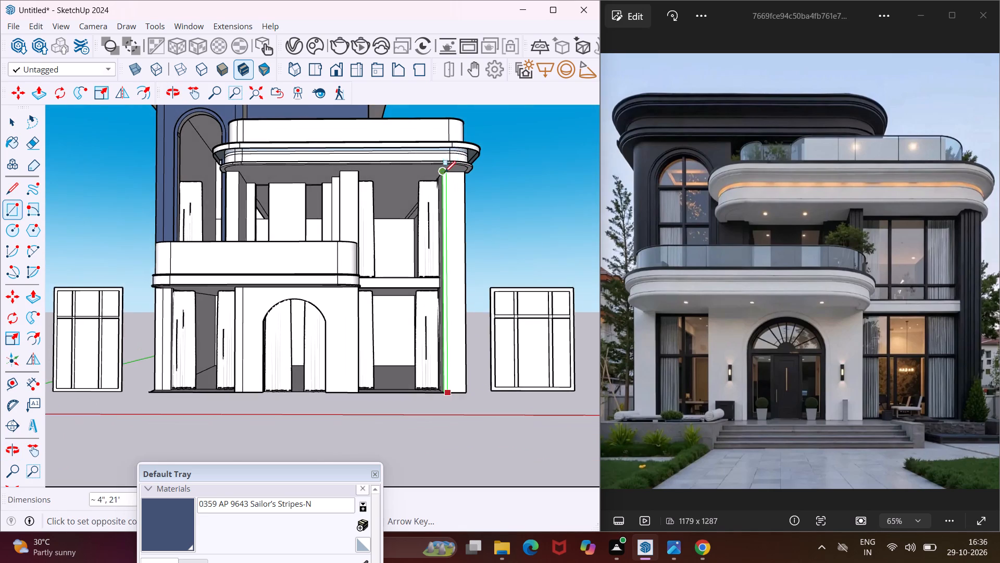
scroll(447, 176, up, 18)
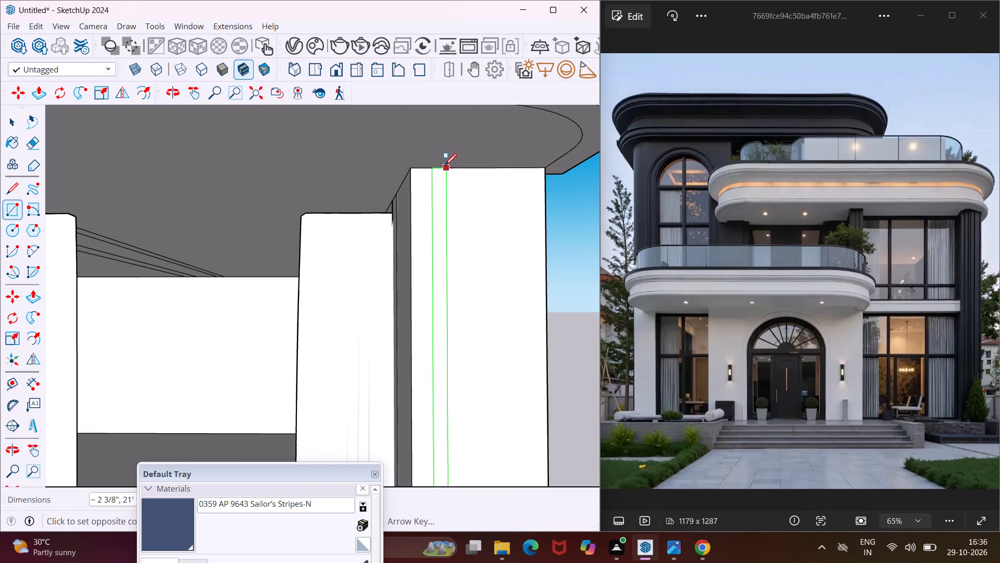
click(445, 165)
key(Escape)
key(space)
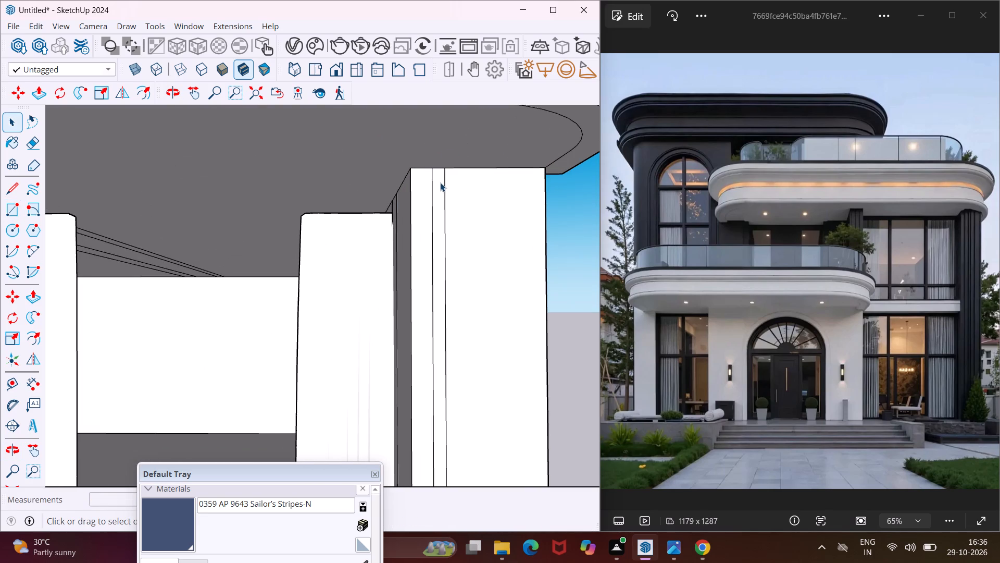
Copy the narrow strip across the column face at 5" spacing to make three evenly spaced copies.
click(440, 182)
key(m)
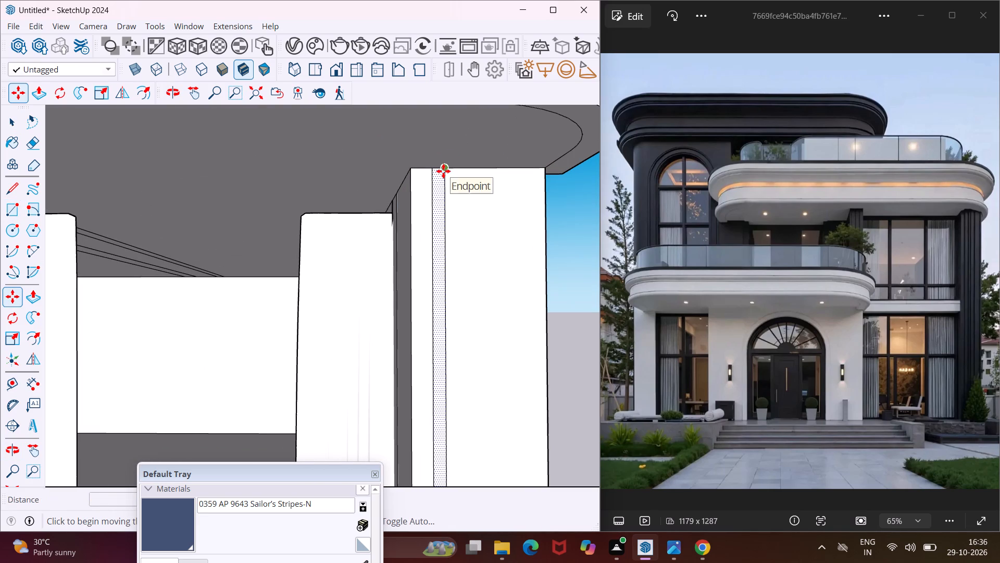
click(443, 171)
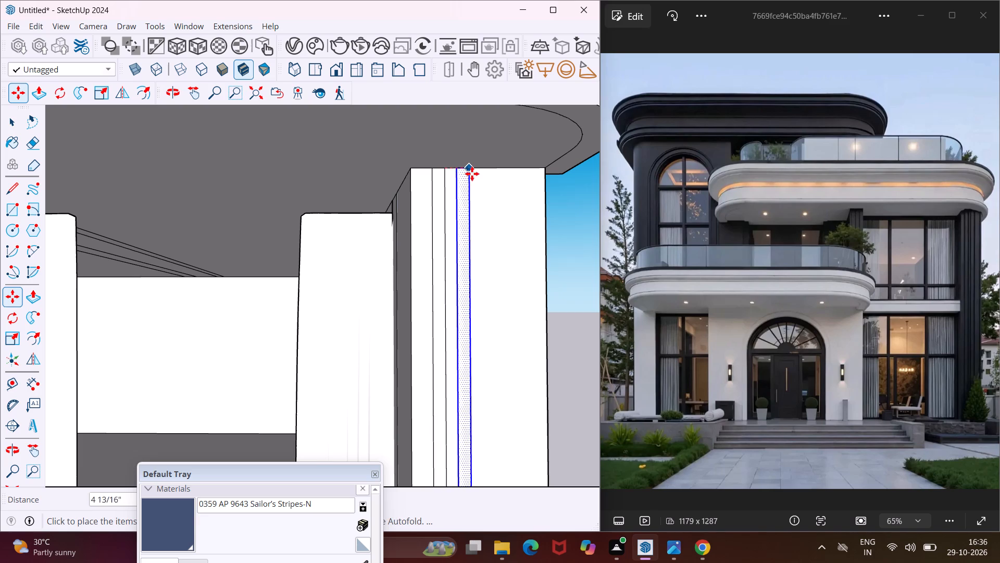
click(472, 174)
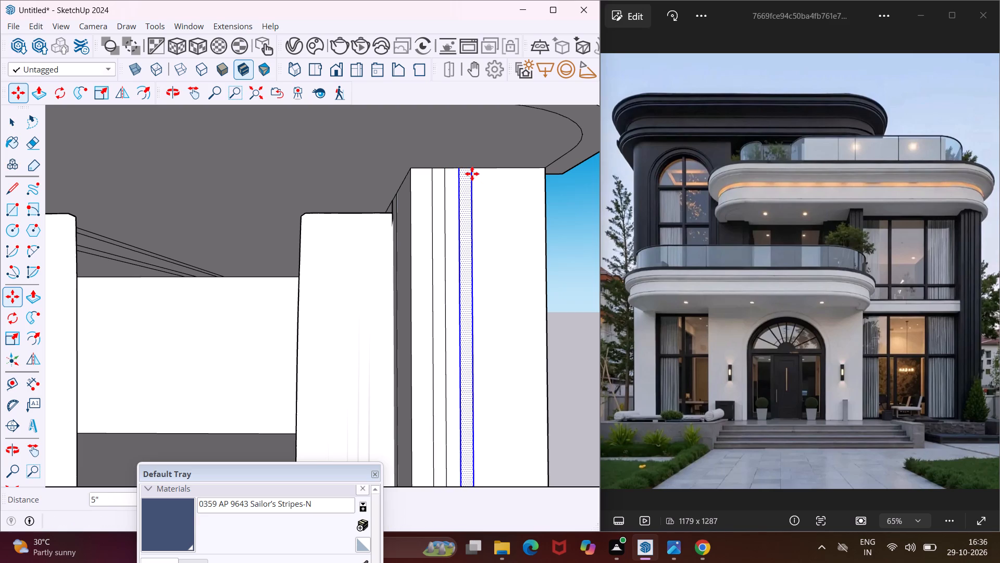
text(*3)
key(Return)
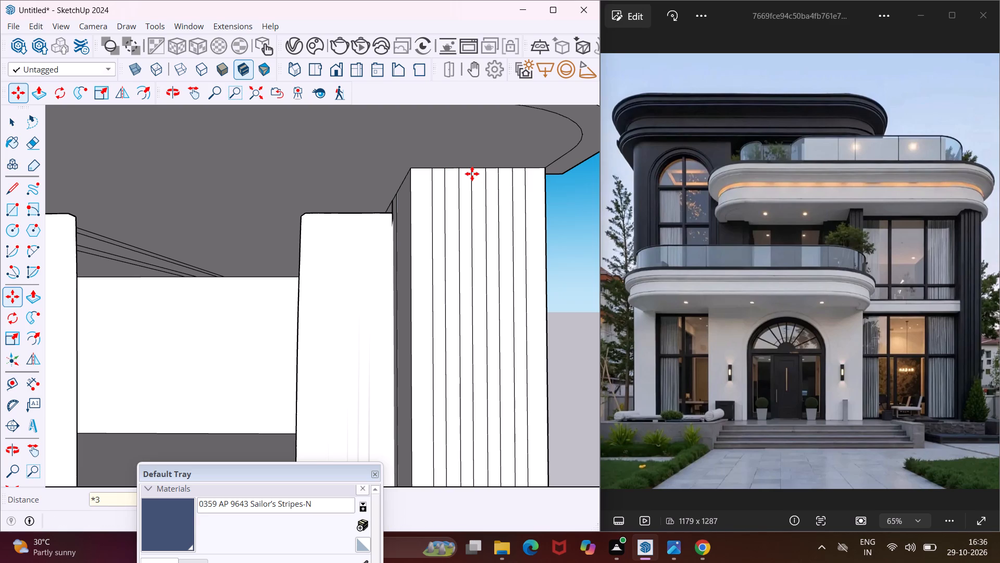
key(Escape)
key(space)
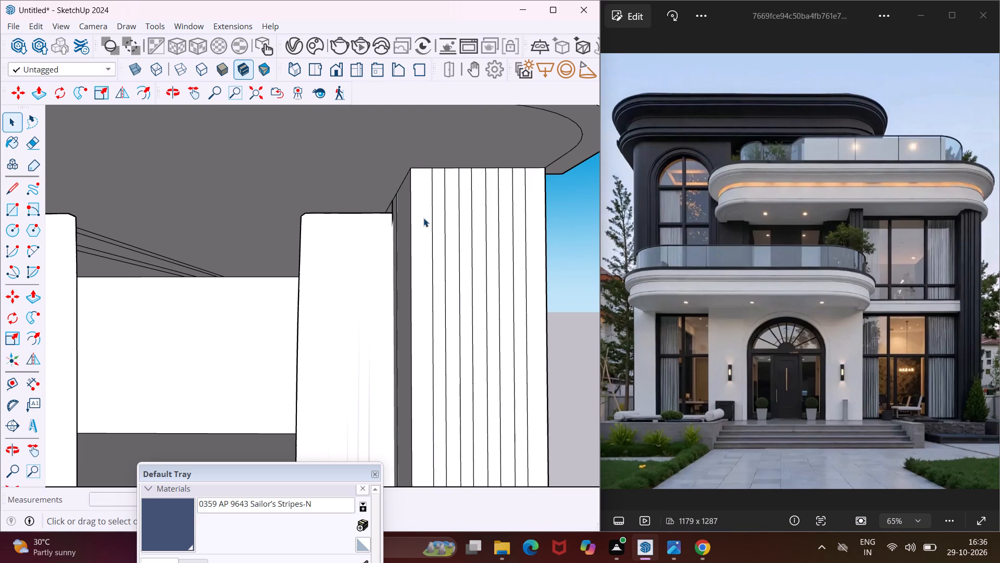
Push the first narrow strip on the front face of the outer column inward about 13/16" as a full-height groove.
scroll(423, 218, up, 3)
click(442, 235)
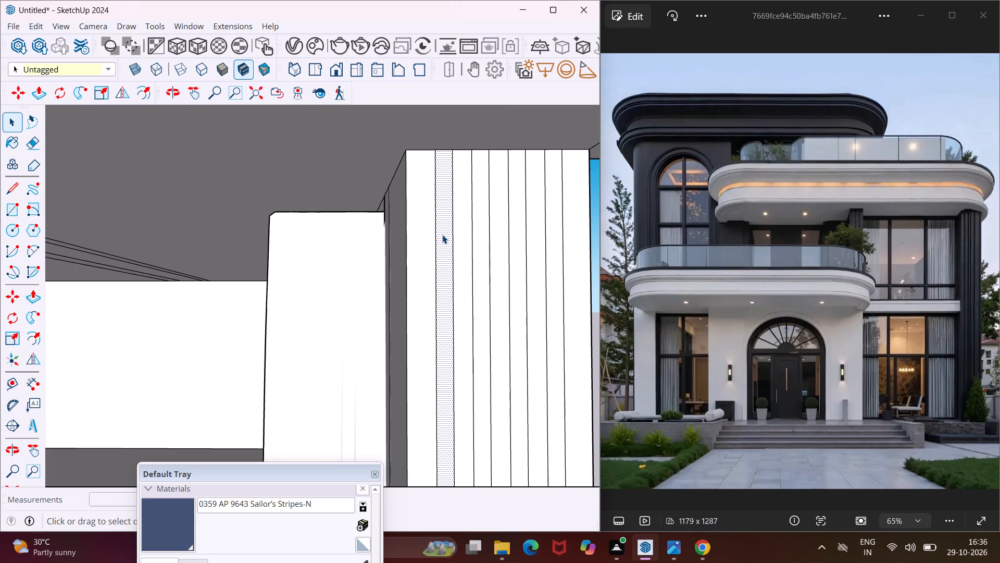
key(p)
click(442, 235)
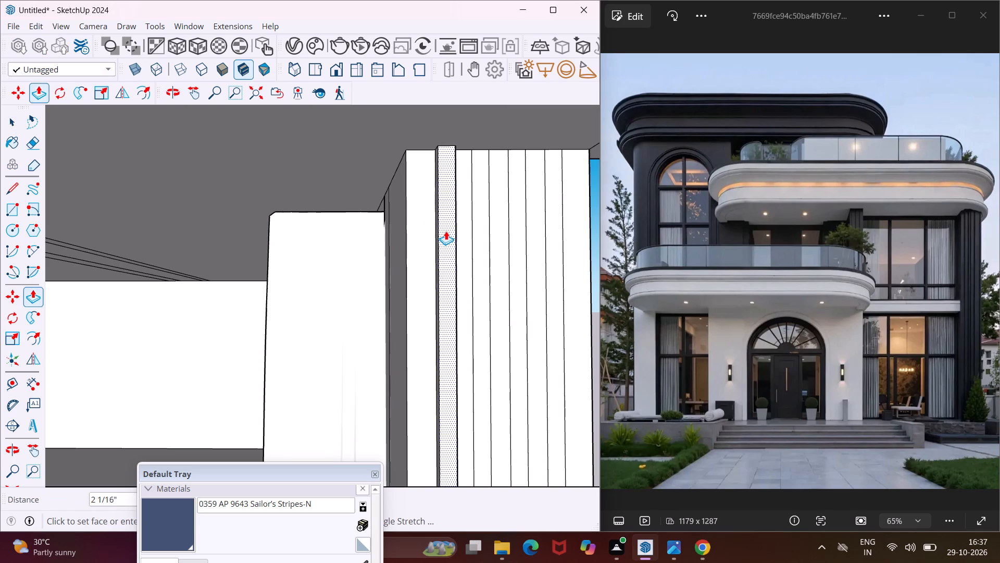
middle_drag(446, 231, 508, 270)
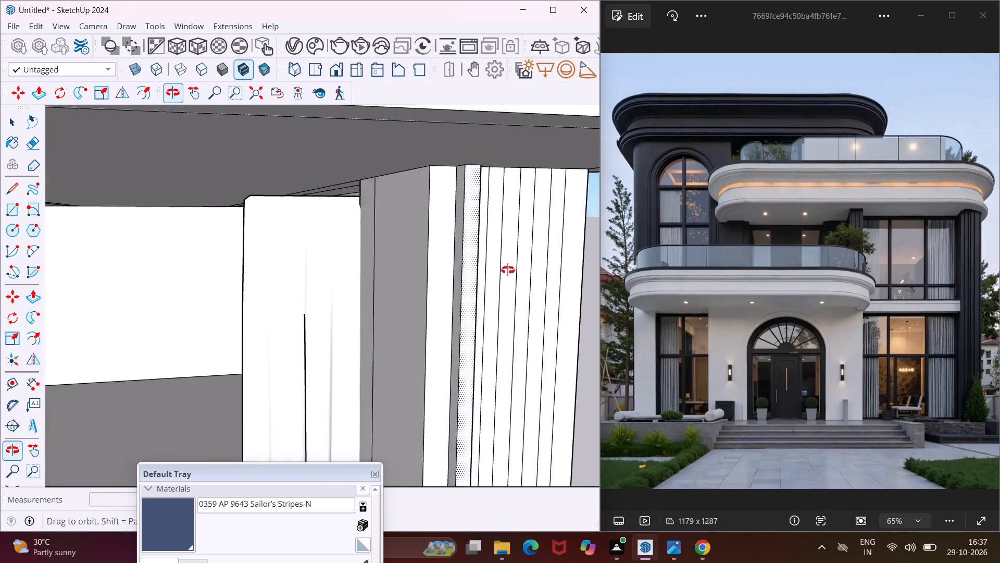
middle_drag(508, 270, 510, 272)
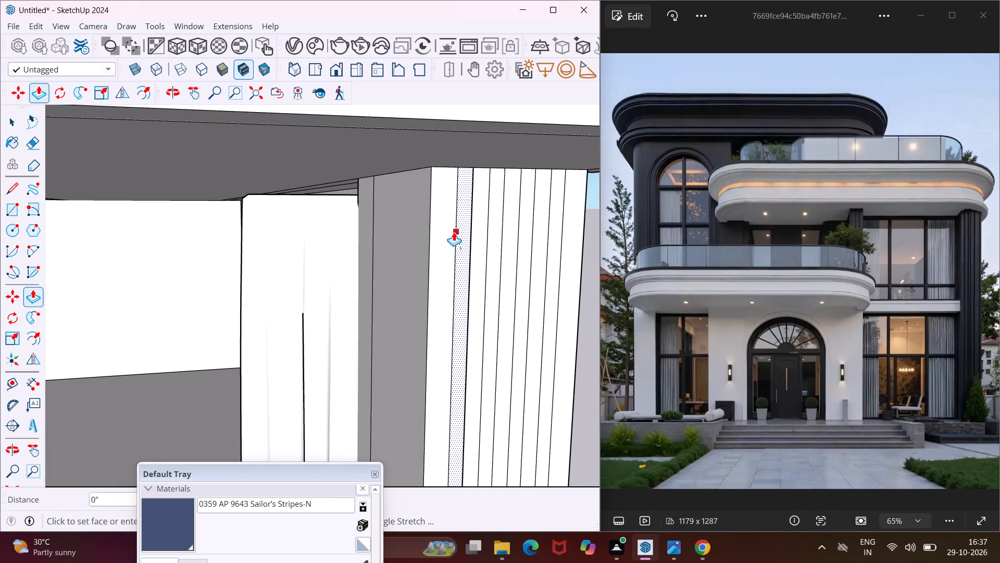
scroll(452, 230, up, 2)
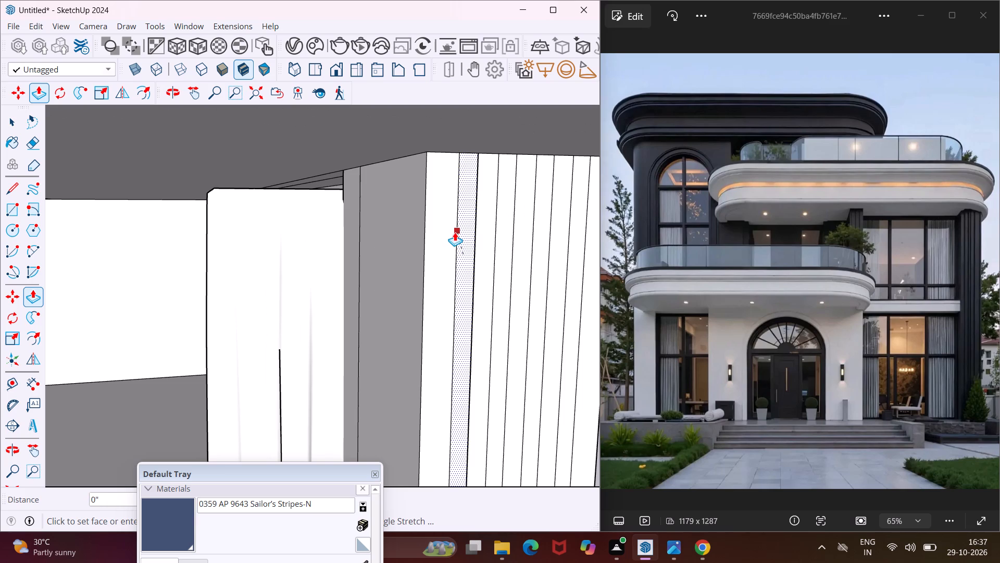
scroll(455, 232, up, 5)
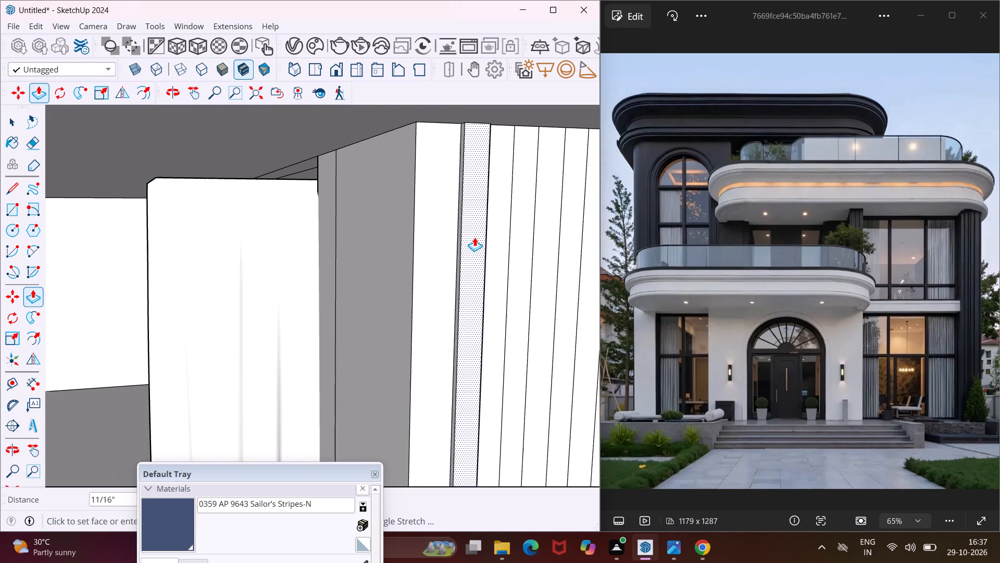
scroll(474, 237, up, 1)
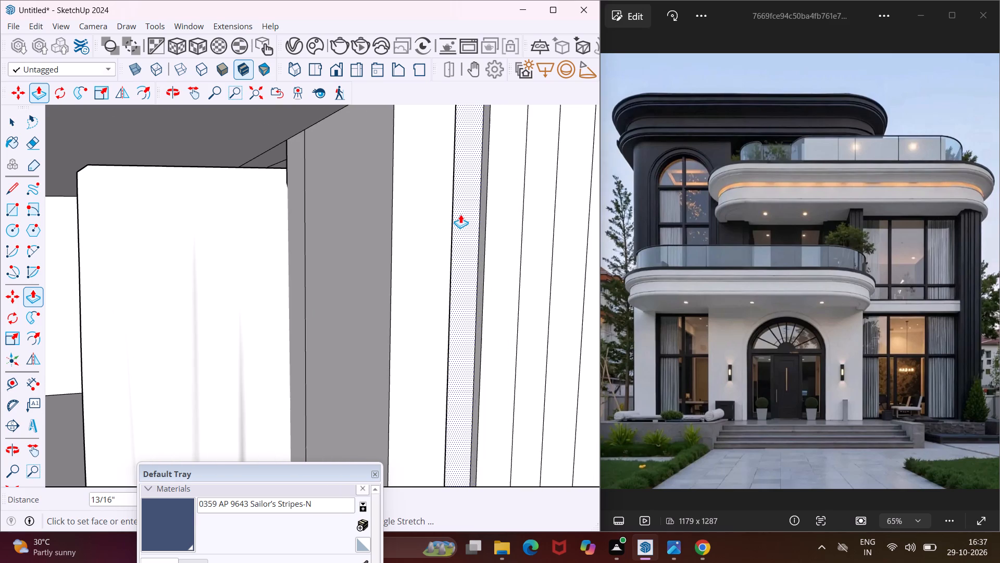
click(460, 214)
key(Escape)
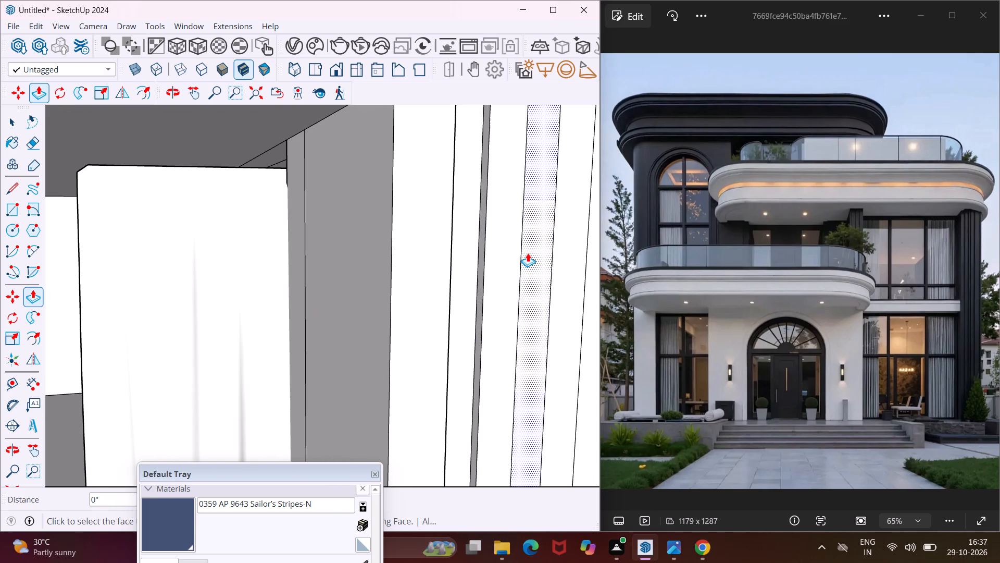
Recess the remaining three narrow strips on the outer column by the same depth as the first groove.
double_click(528, 253)
scroll(457, 240, down, 5)
scroll(549, 261, up, 3)
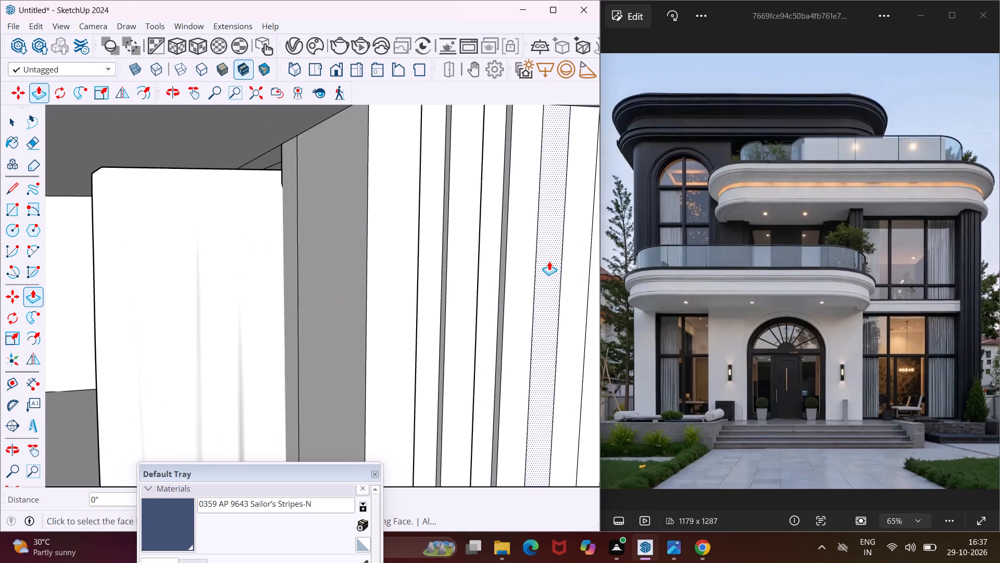
double_click(549, 261)
scroll(437, 260, down, 4)
double_click(552, 274)
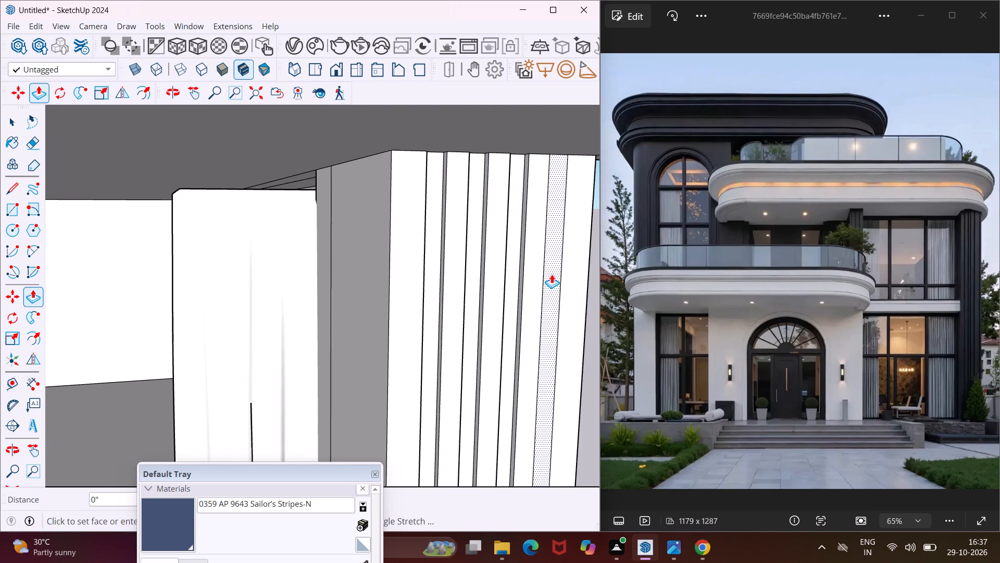
scroll(425, 249, down, 17)
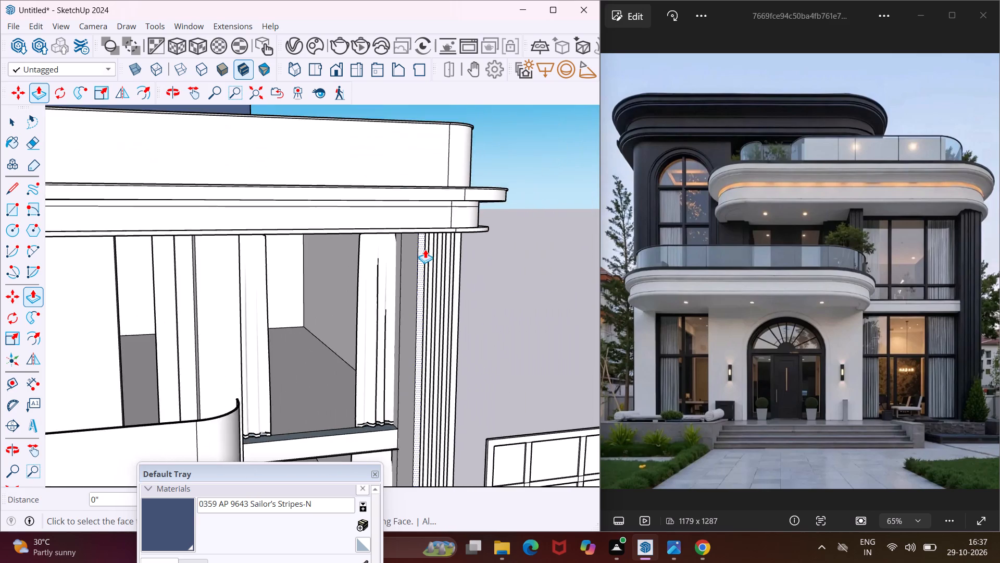
scroll(425, 249, down, 5)
key(Escape)
key(space)
Copy the outer vertical edge of the unpainted pier face beside the dark first-floor balcony wall about 1 3/4" inward across the face.
scroll(400, 243, down, 1)
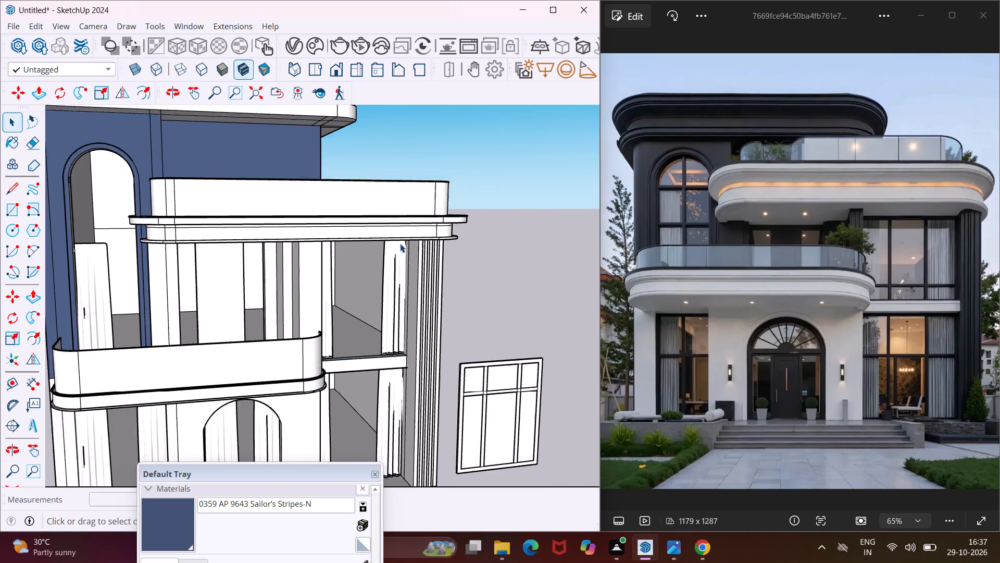
scroll(400, 243, down, 1)
scroll(180, 288, up, 9)
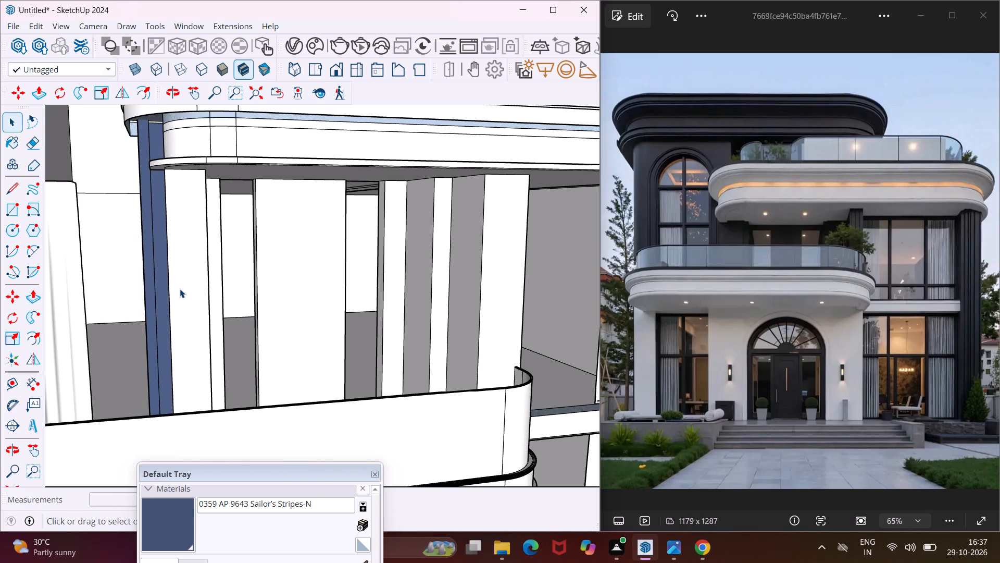
middle_drag(180, 289, 217, 311)
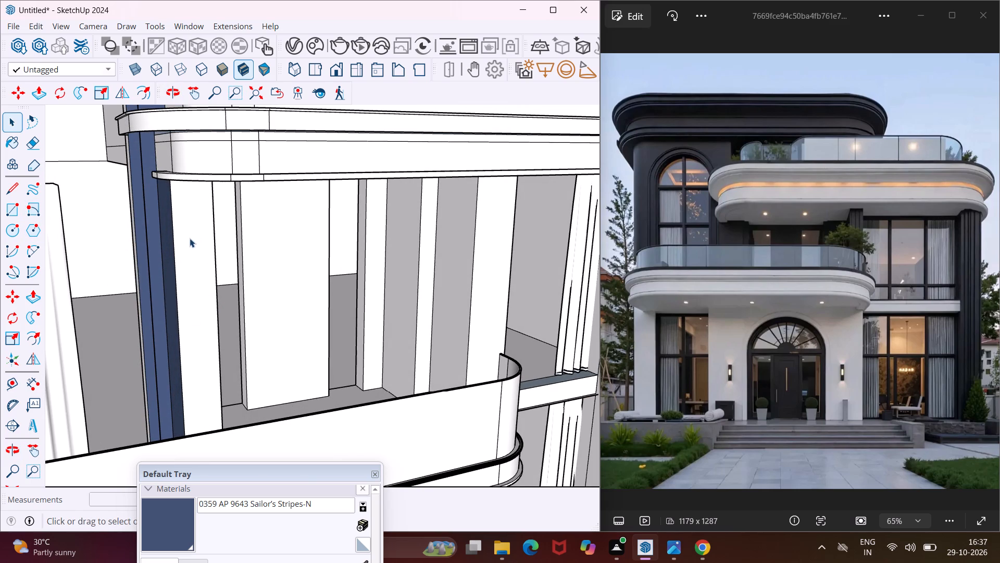
middle_drag(185, 247, 186, 326)
scroll(187, 318, down, 5)
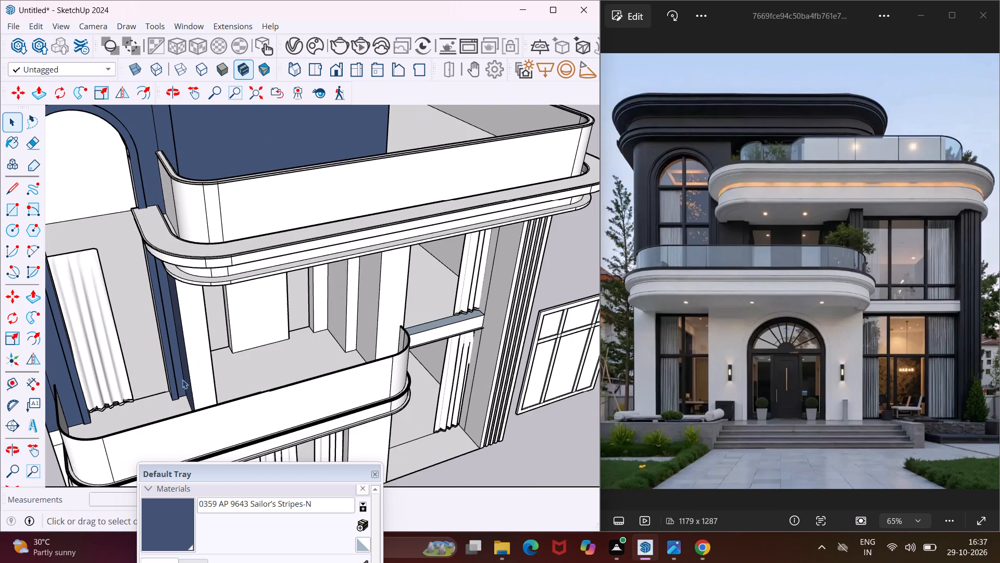
scroll(182, 380, up, 6)
scroll(238, 368, up, 3)
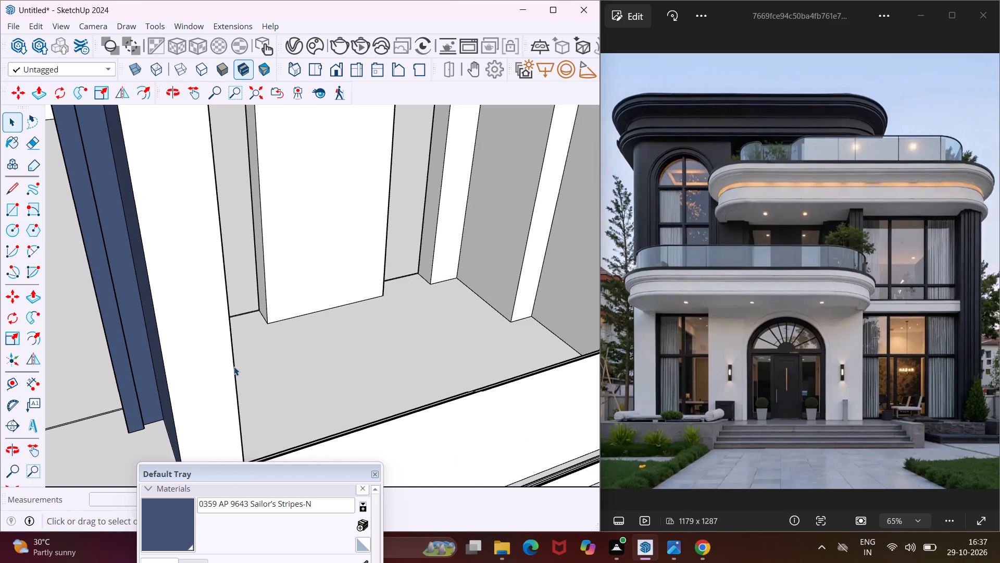
click(234, 366)
key(m)
scroll(233, 416, up, 4)
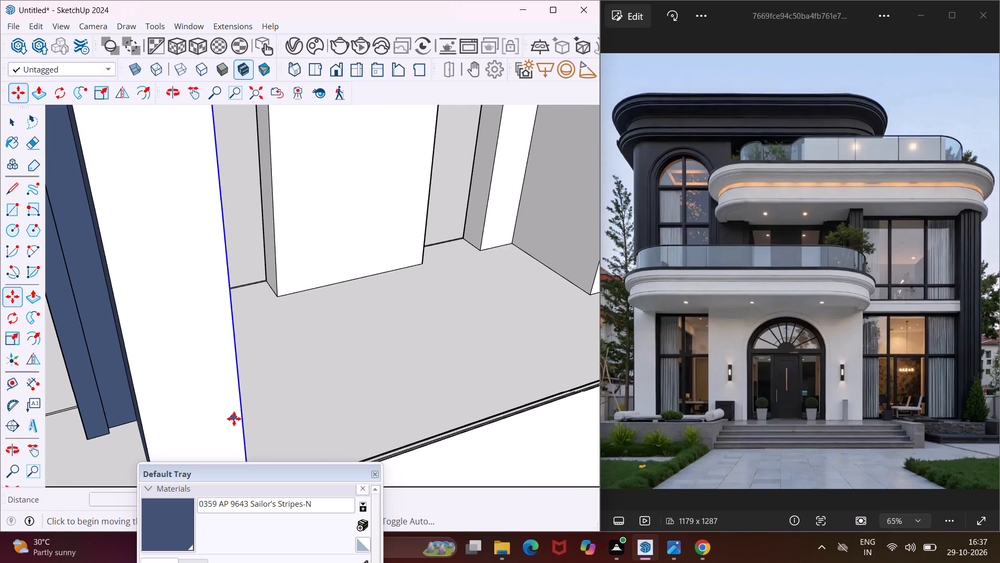
scroll(234, 419, down, 13)
middle_drag(234, 419, 274, 449)
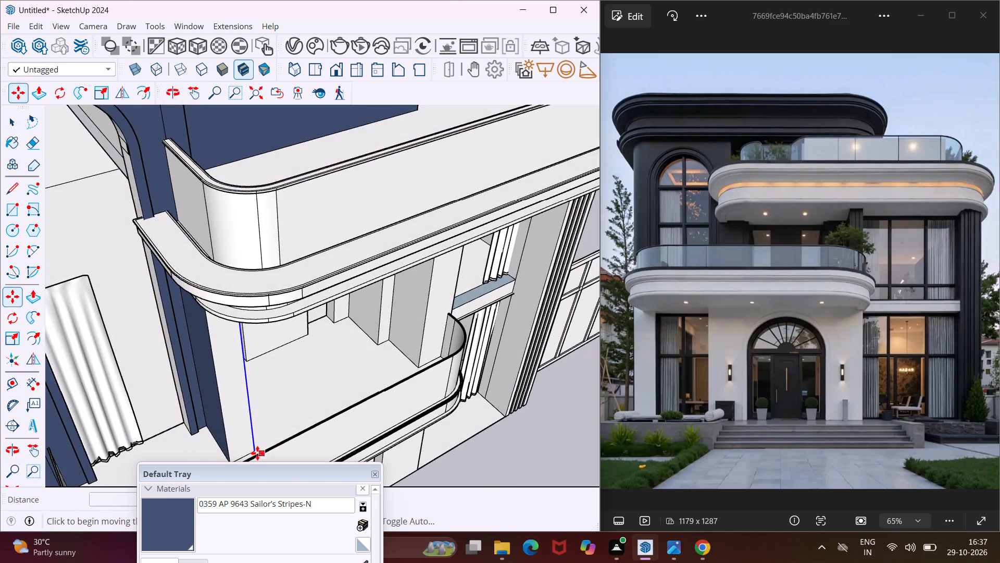
scroll(256, 453, up, 11)
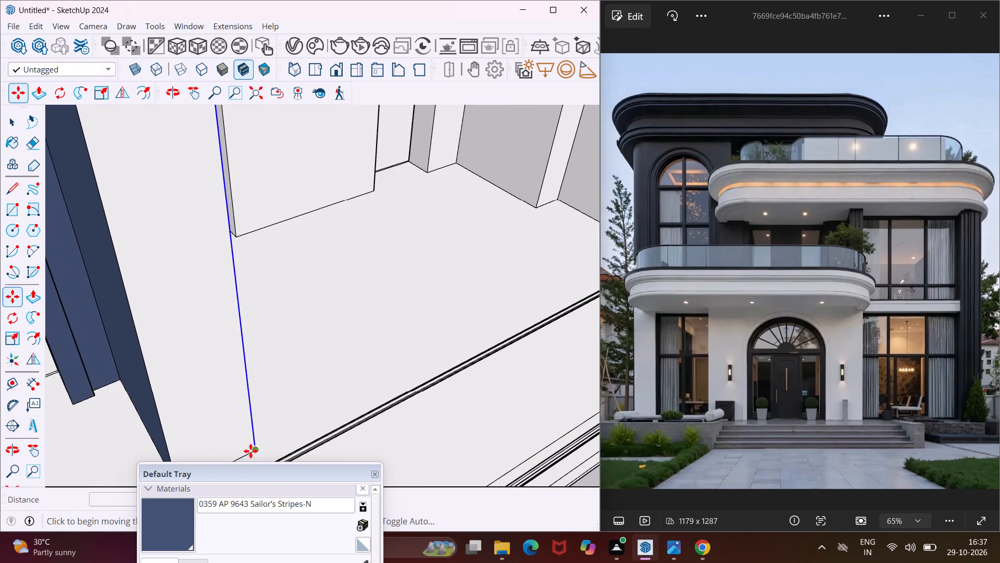
click(255, 451)
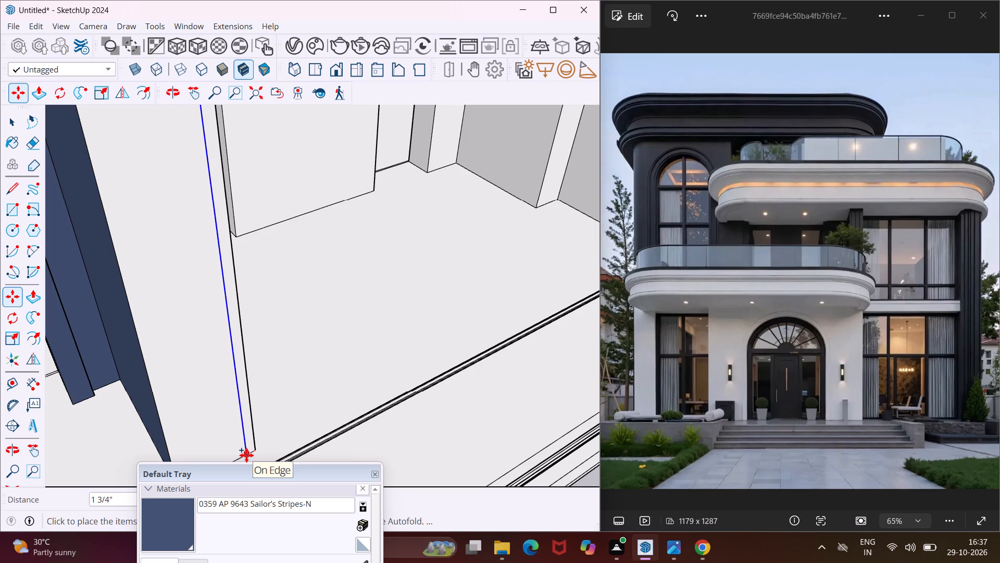
click(246, 455)
scroll(244, 457, up, 3)
Copy the new edge another 1 13/16" or so across the pier face to outline a narrow vertical strip.
click(248, 455)
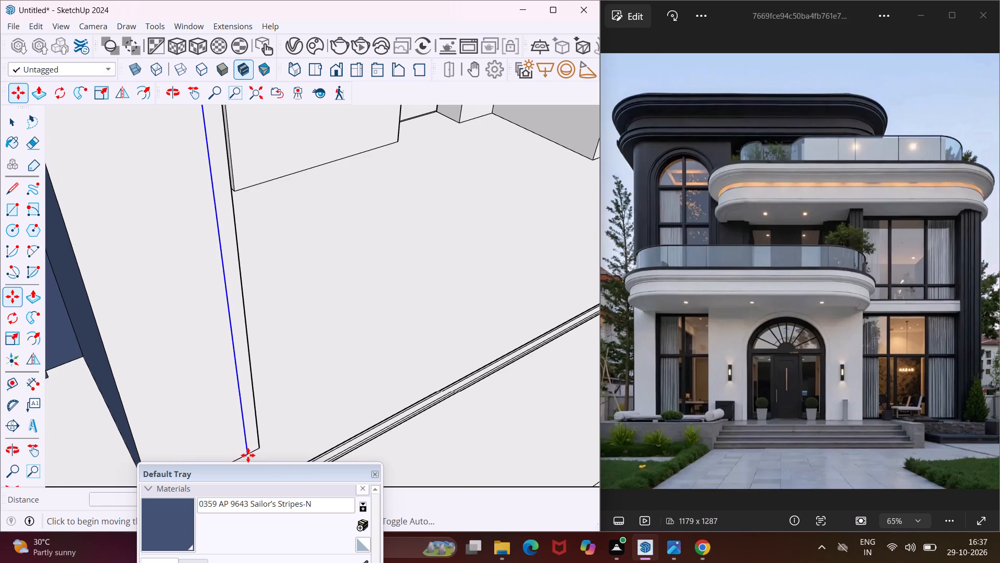
scroll(242, 457, down, 4)
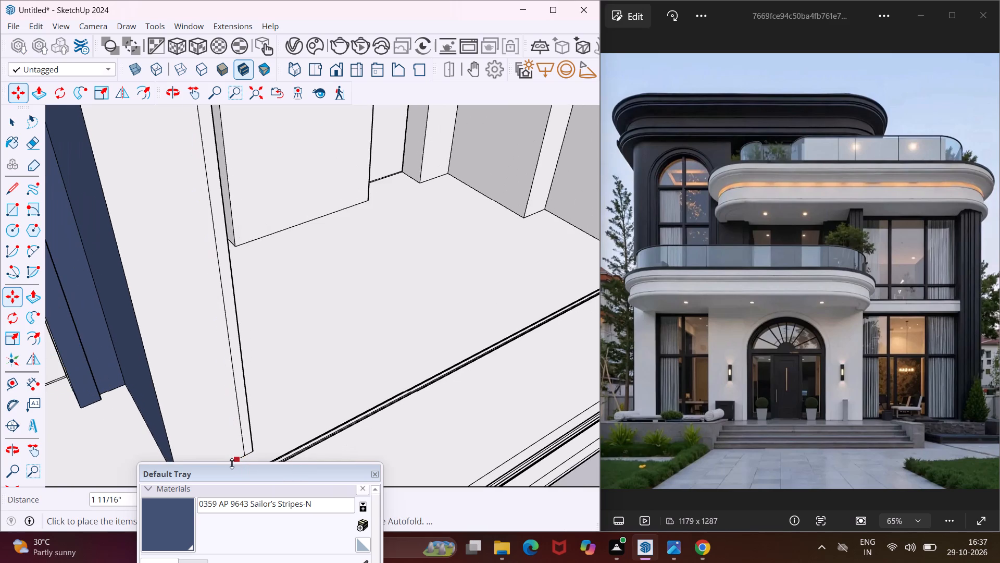
middle_drag(231, 463, 265, 373)
scroll(265, 372, down, 11)
middle_drag(254, 389, 313, 448)
scroll(273, 419, up, 4)
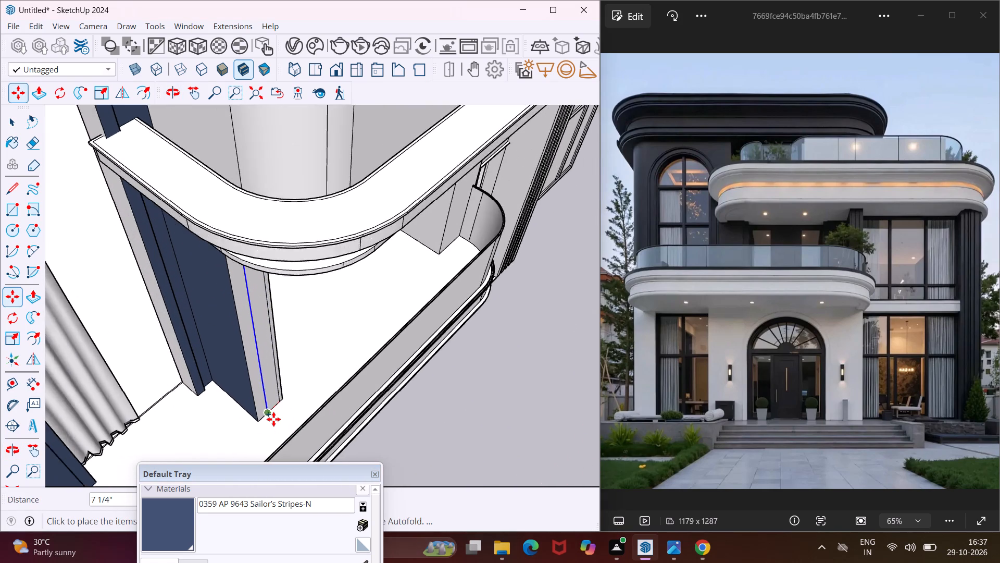
scroll(273, 419, up, 14)
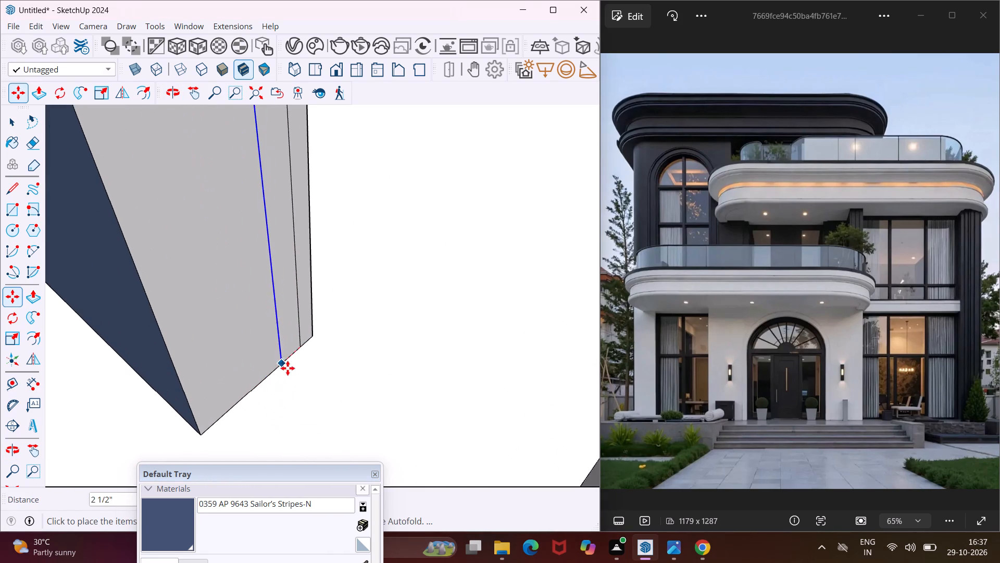
click(290, 361)
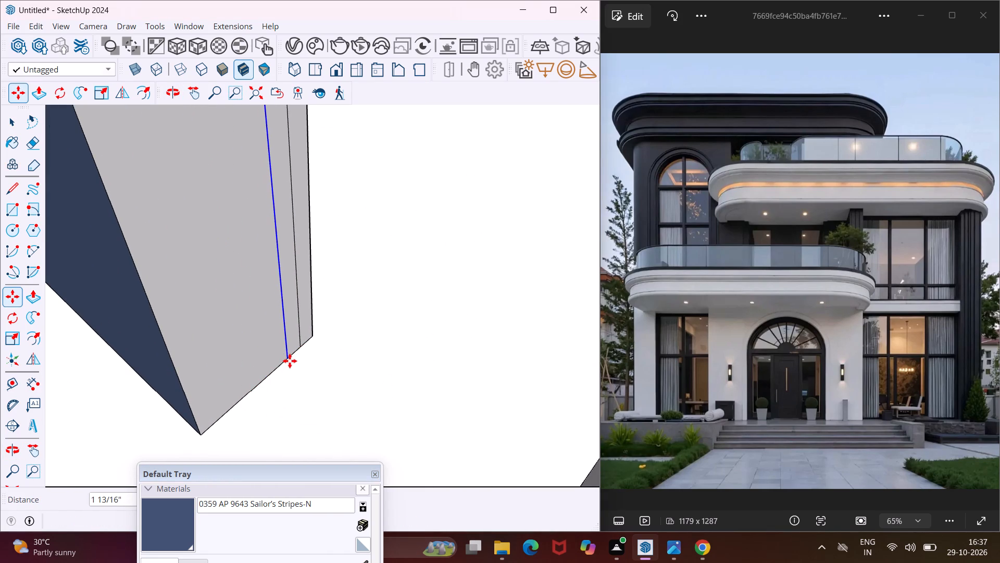
key(Escape)
key(space)
Copy the narrow strip across the balcony pier face at about 3 5/16" spacing to make three evenly spaced copies.
click(292, 331)
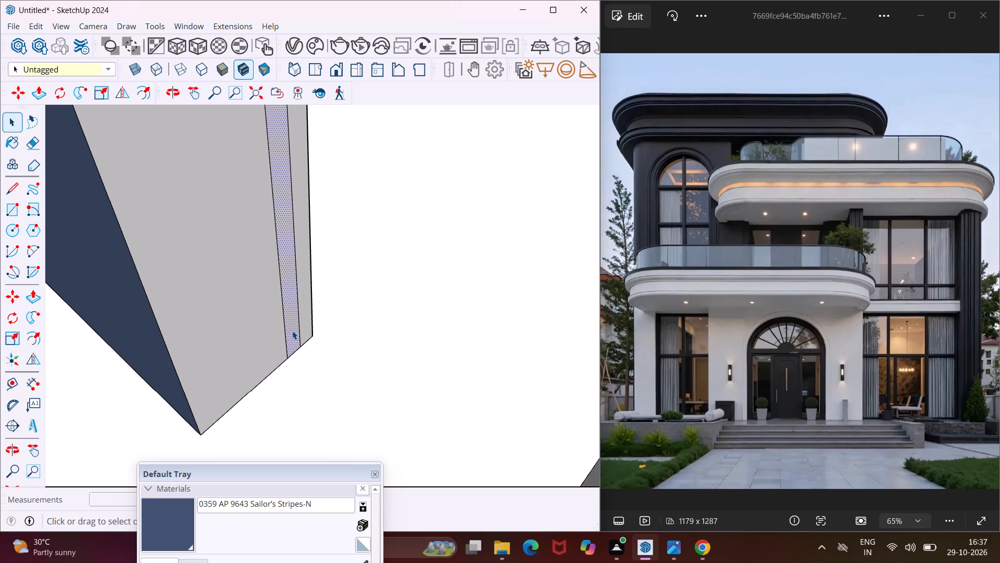
key(m)
click(289, 338)
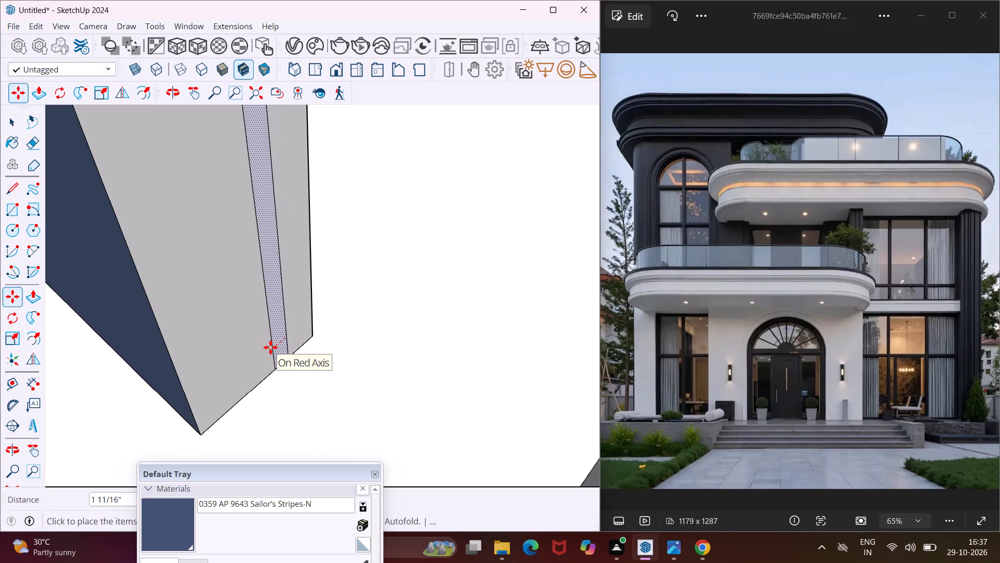
click(258, 358)
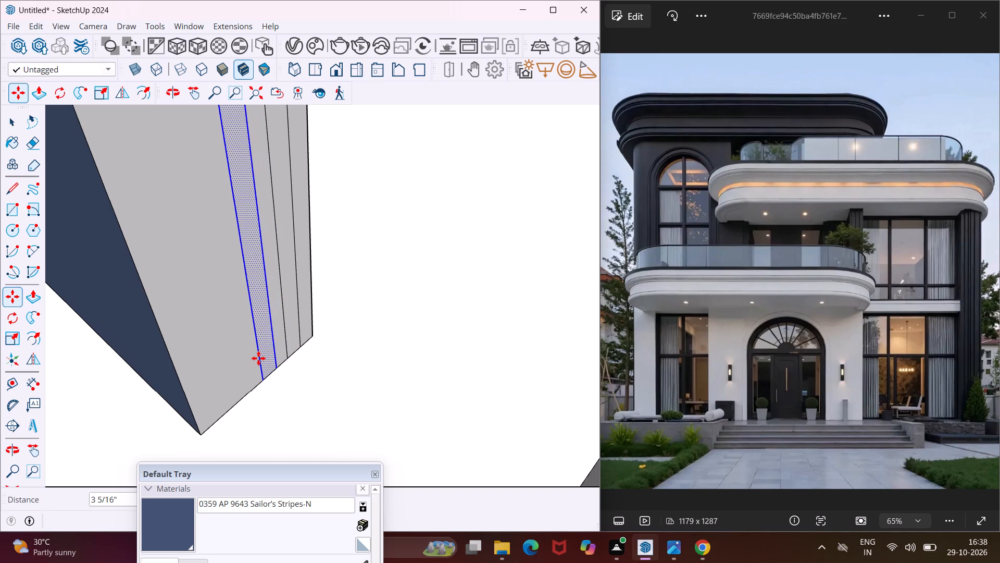
text(*3)
key(Return)
key(Escape)
key(space)
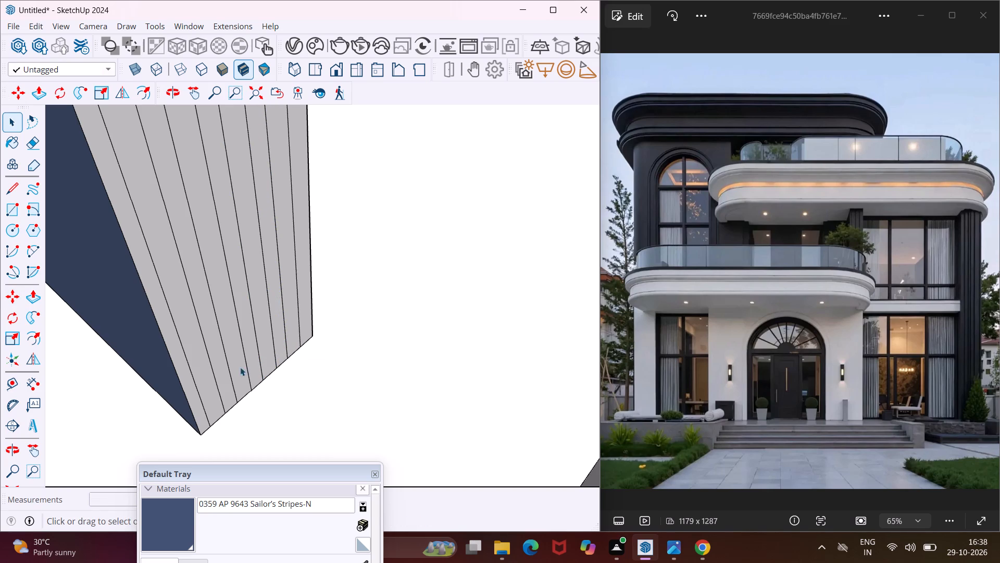
Push the four narrow strips on the balcony pier face inward about 1/2" to form vertical grooves.
click(198, 363)
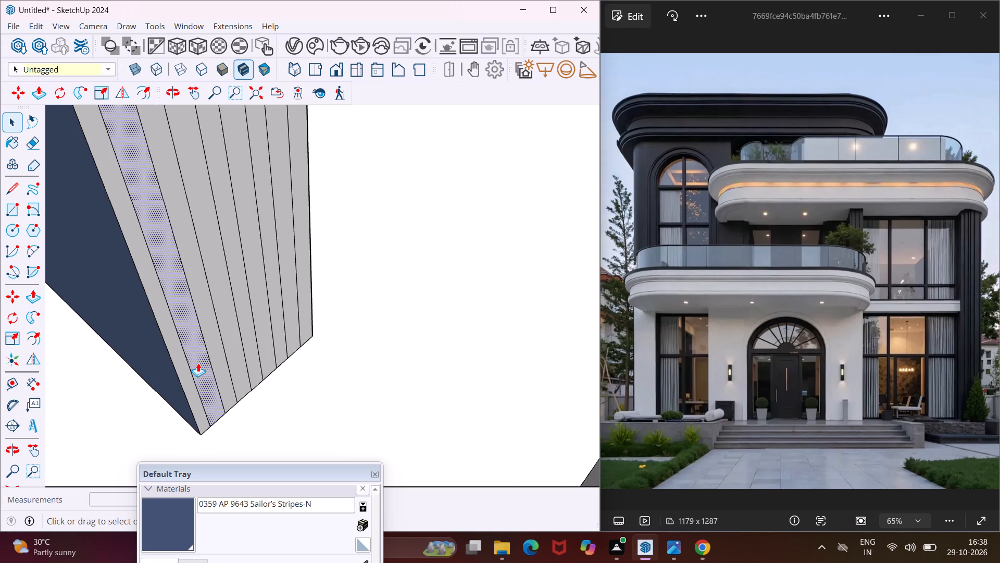
key(p)
click(198, 363)
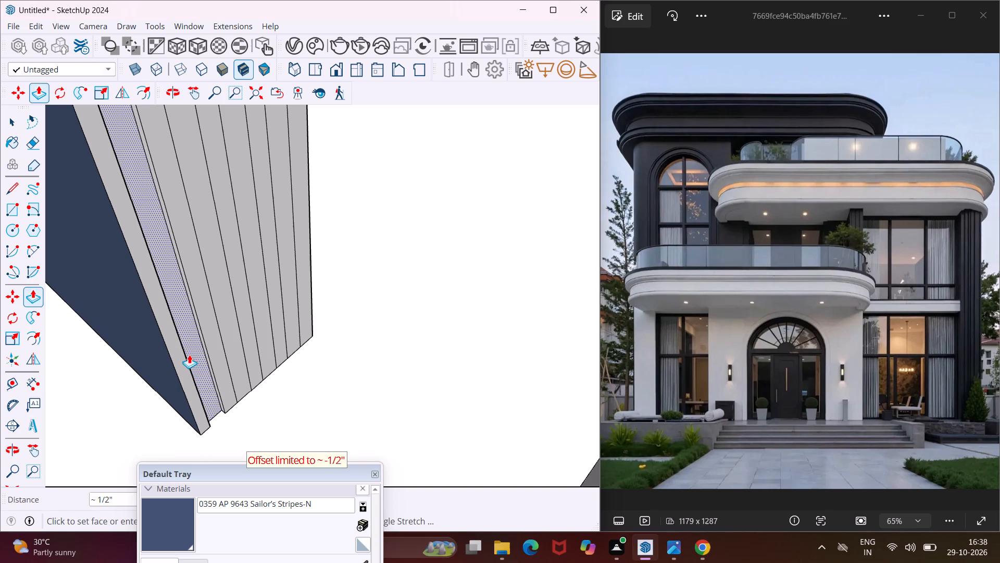
click(189, 336)
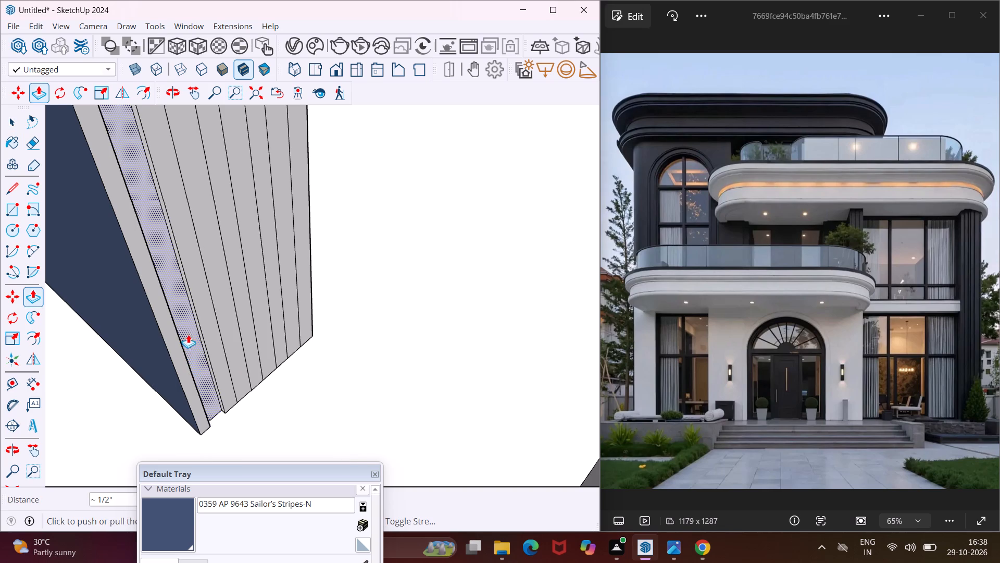
key(Escape)
click(227, 319)
click(227, 319)
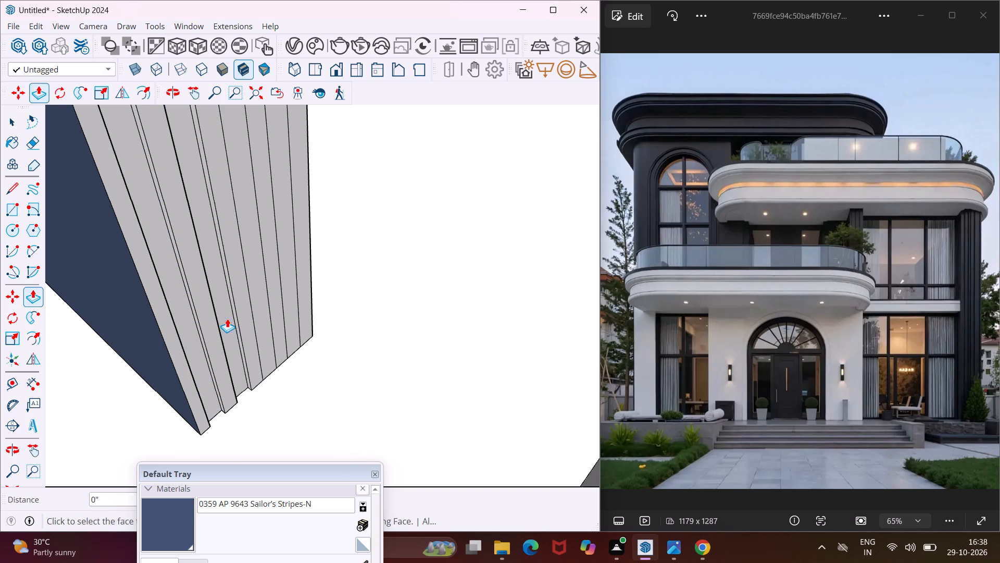
double_click(265, 308)
double_click(291, 291)
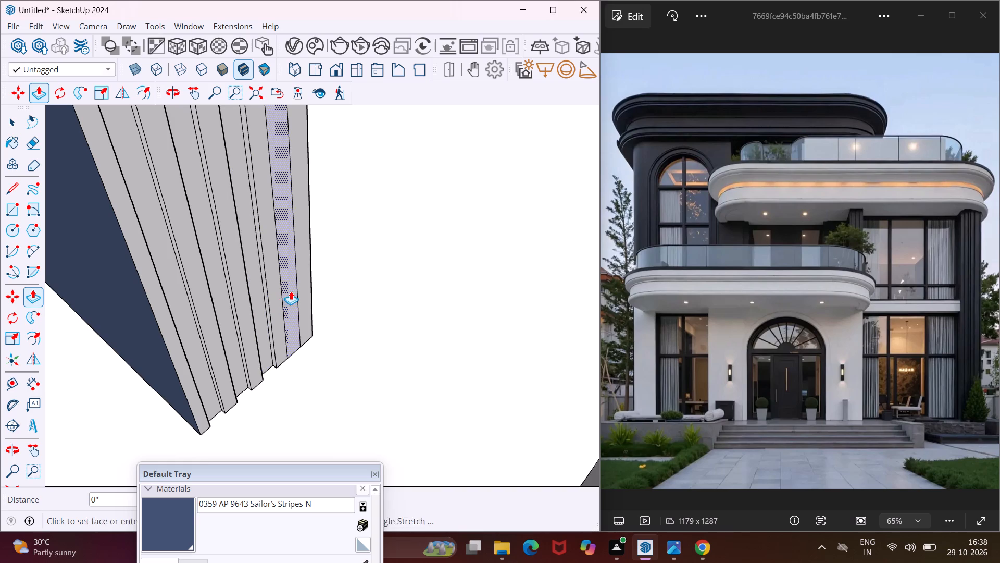
Copy the outer vertical edge of the opposite balcony pier, beside the curved parapet end, about 5" inward across its front face.
key(Escape)
key(space)
middle_drag(258, 377, 174, 394)
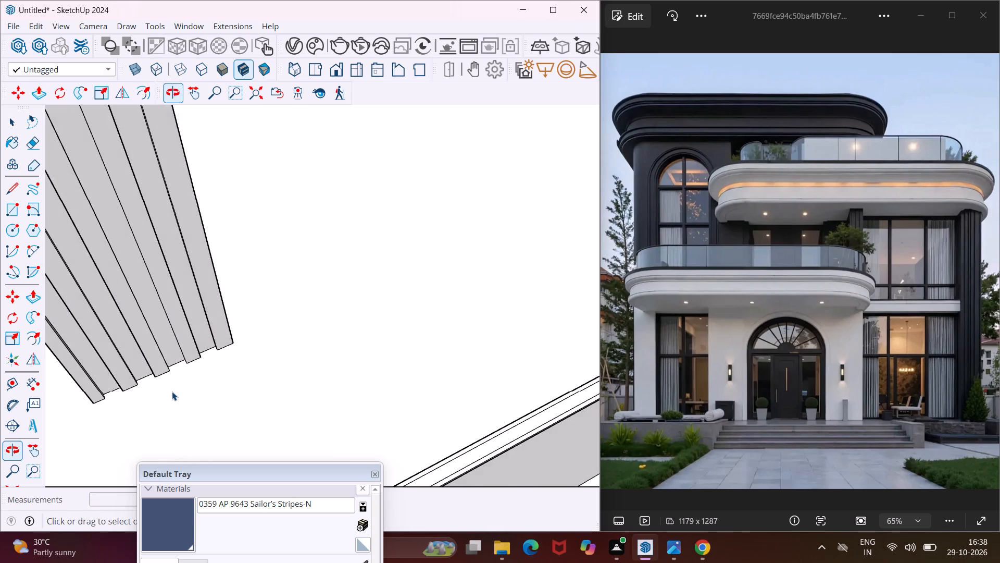
scroll(172, 389, down, 18)
scroll(172, 389, down, 3)
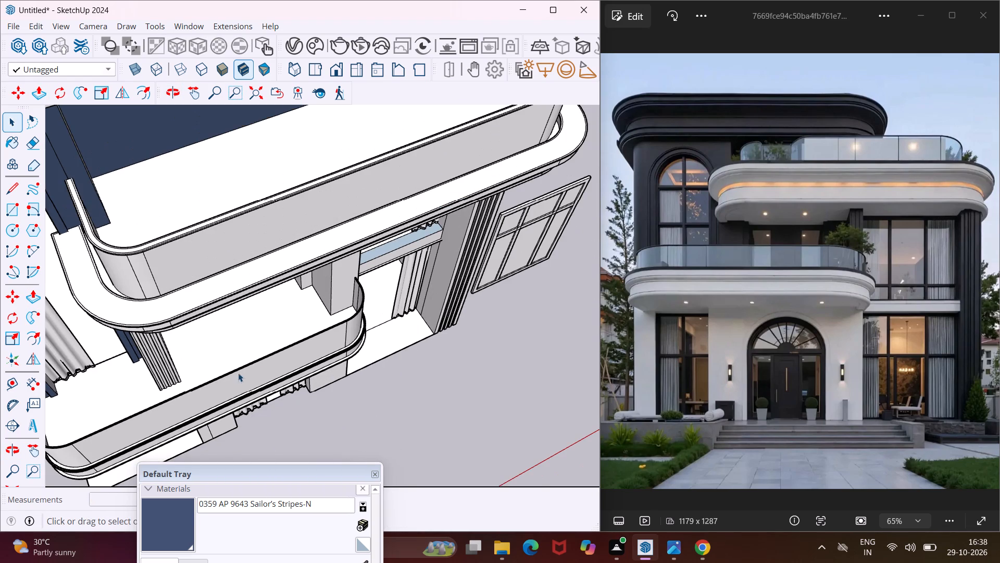
middle_drag(355, 278, 328, 247)
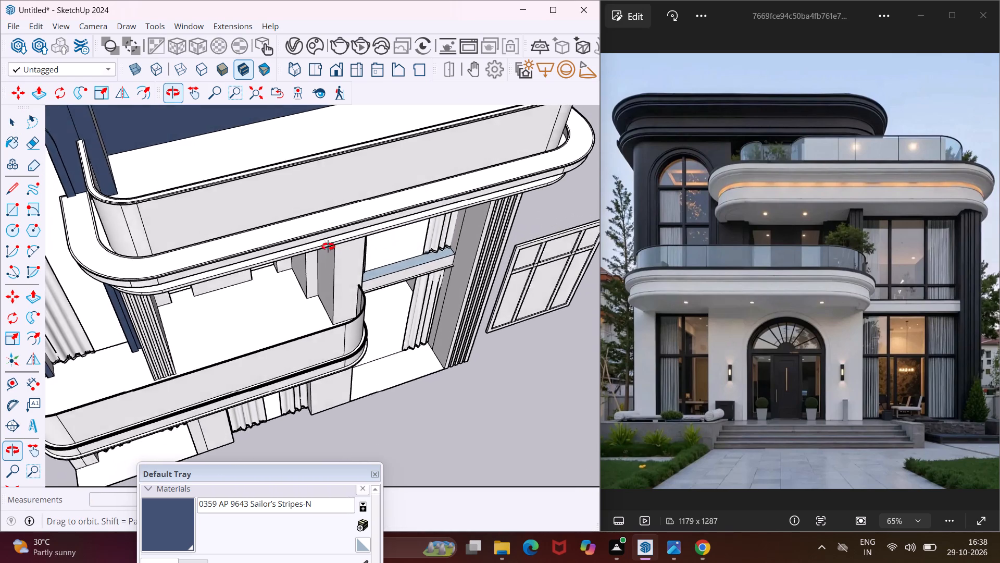
middle_drag(328, 247, 320, 218)
scroll(331, 277, up, 7)
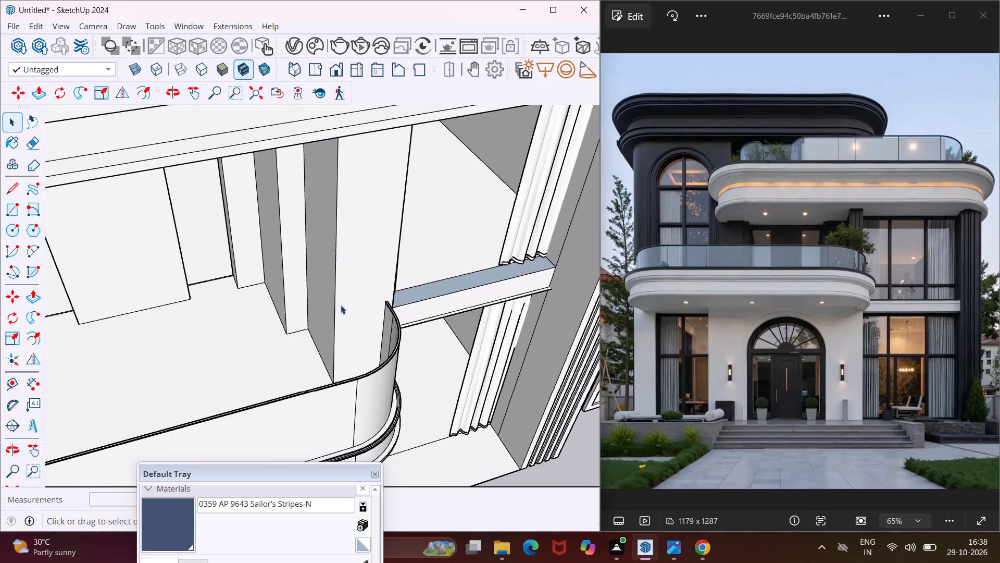
click(338, 307)
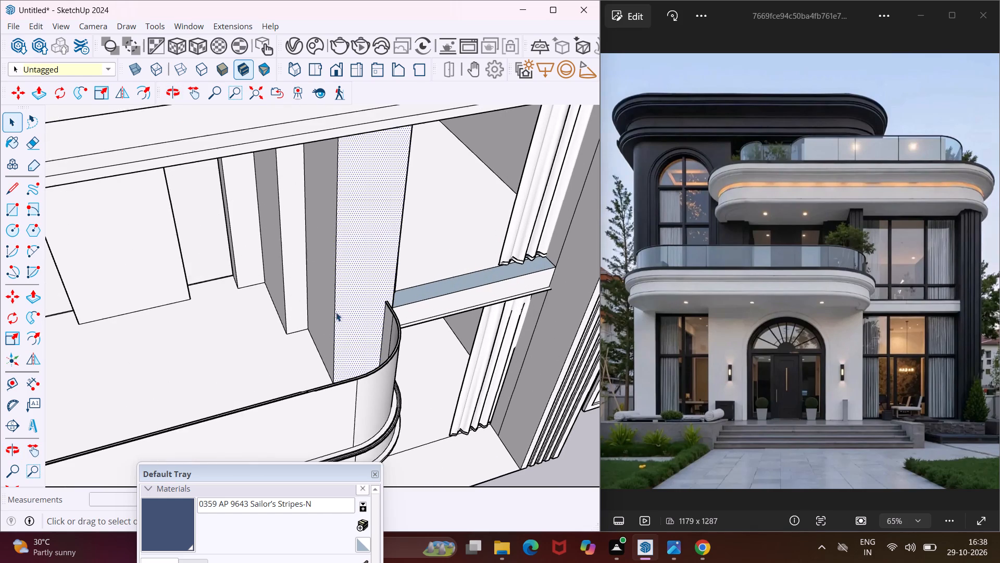
click(334, 315)
key(m)
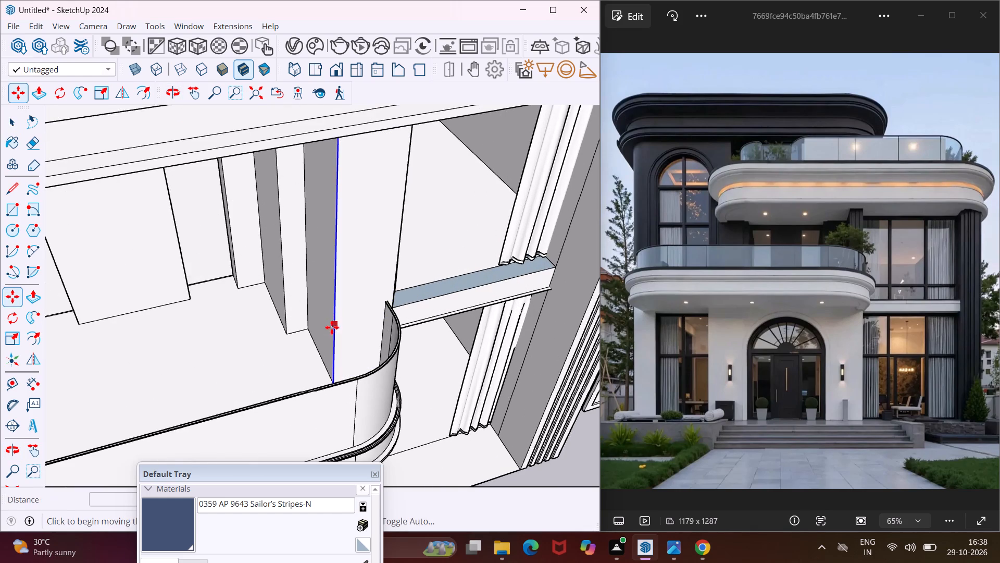
middle_drag(332, 327, 354, 365)
scroll(347, 364, up, 7)
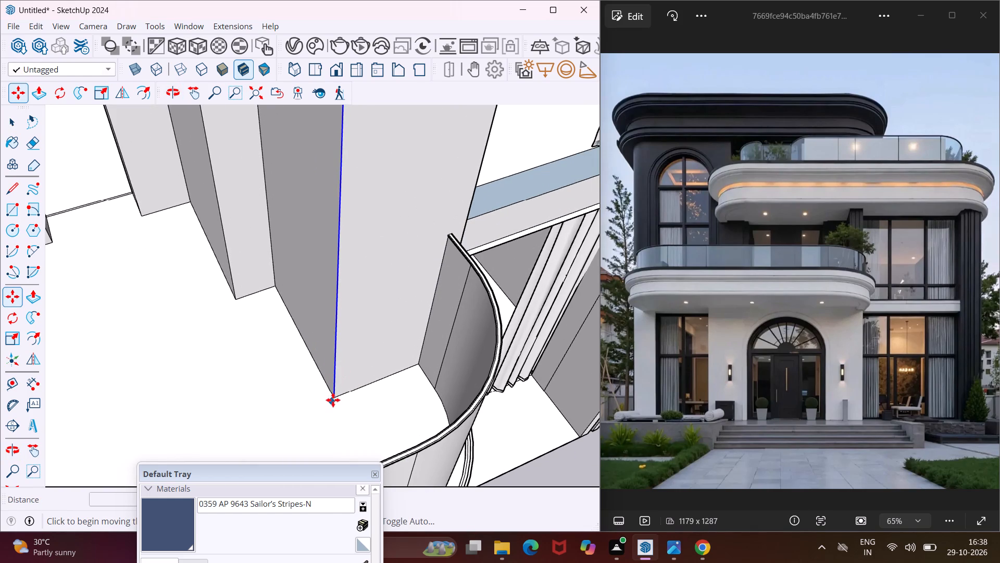
click(333, 400)
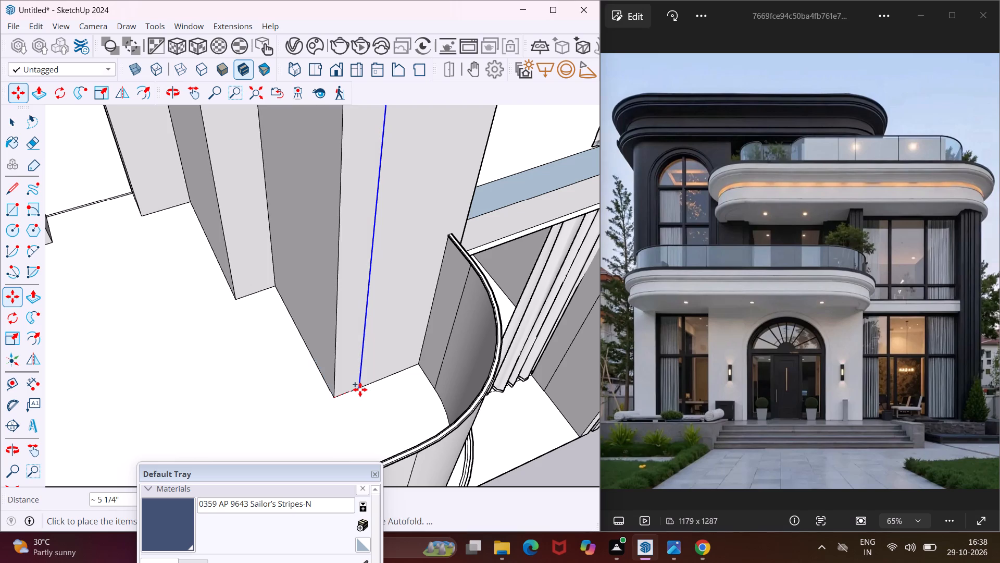
click(356, 389)
Copy the new edge about another 2" across the pier face to outline a narrow vertical strip.
scroll(356, 389, up, 7)
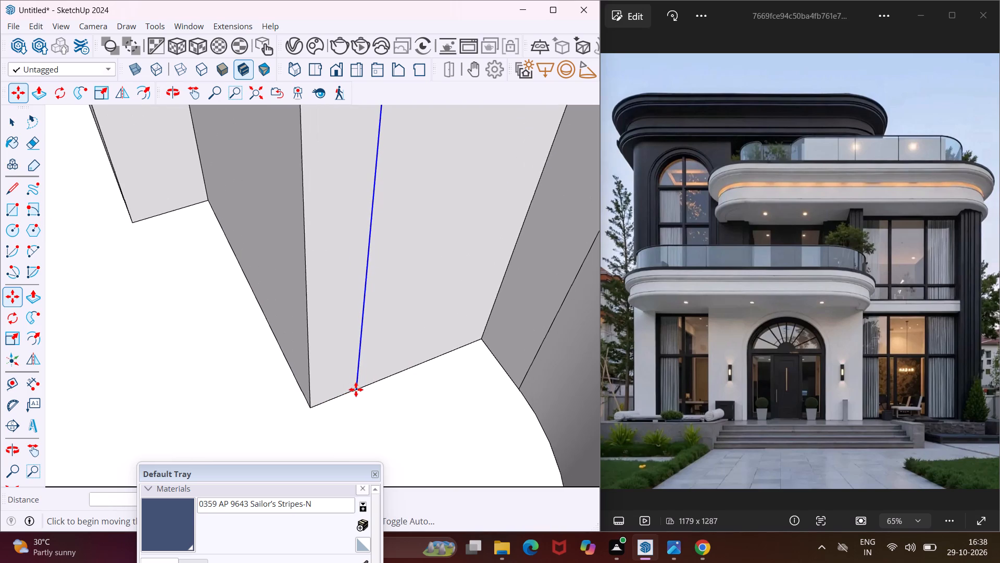
click(355, 390)
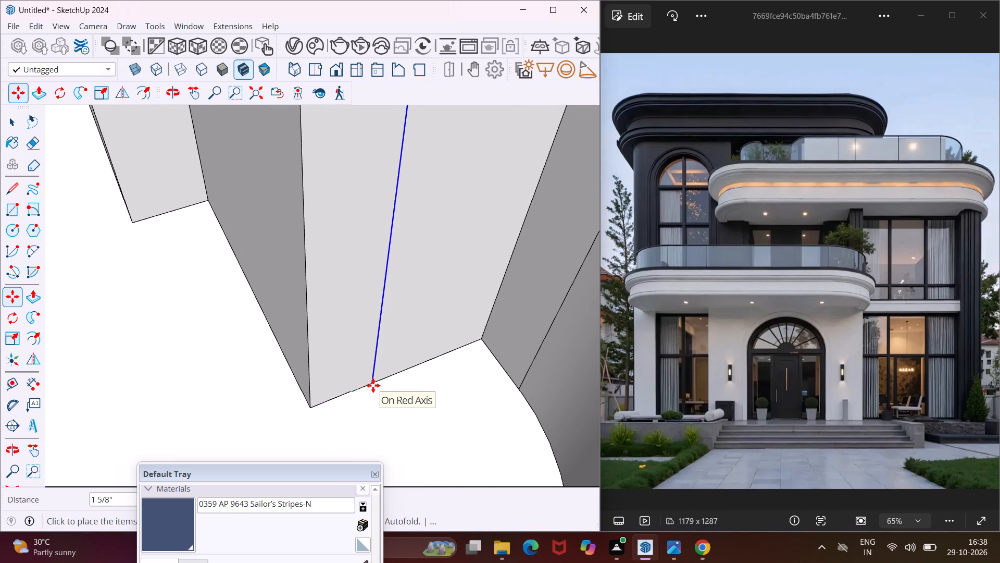
click(378, 383)
key(Escape)
key(space)
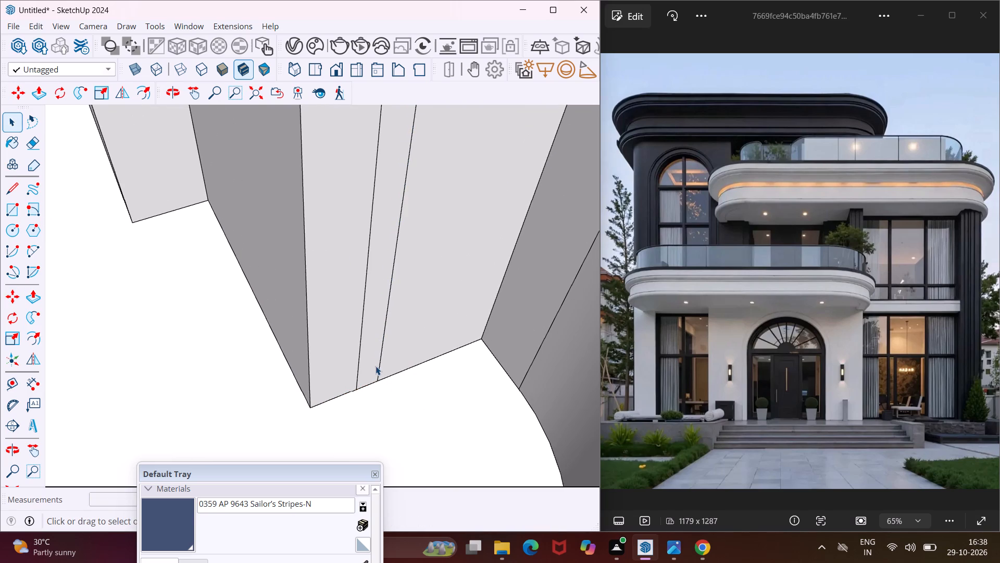
Copy the narrow strip across the pier face at about 4 3/4" spacing to make three evenly spaced copies.
click(368, 360)
key(m)
click(372, 345)
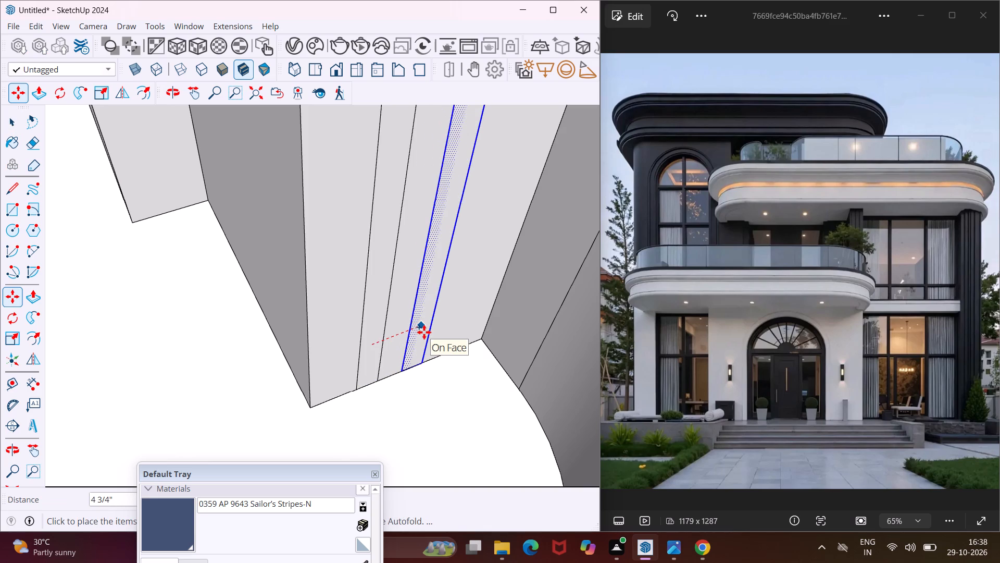
click(424, 332)
text(*3)
key(Return)
key(Escape)
key(space)
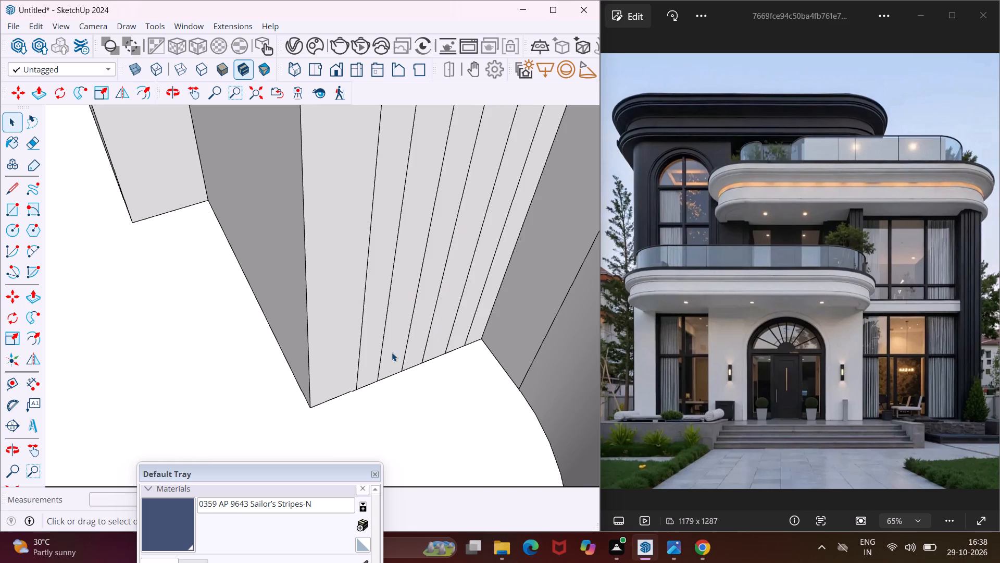
Push the narrow strips on this pier's front face inward about 1/2" to form vertical grooves.
middle_drag(392, 352, 314, 346)
scroll(314, 346, down, 5)
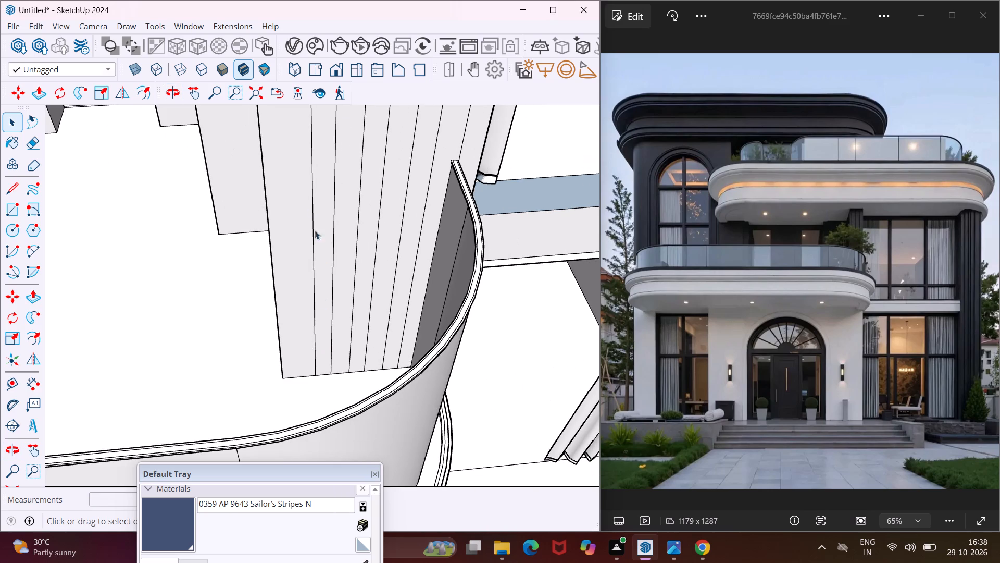
scroll(305, 191, up, 2)
click(320, 202)
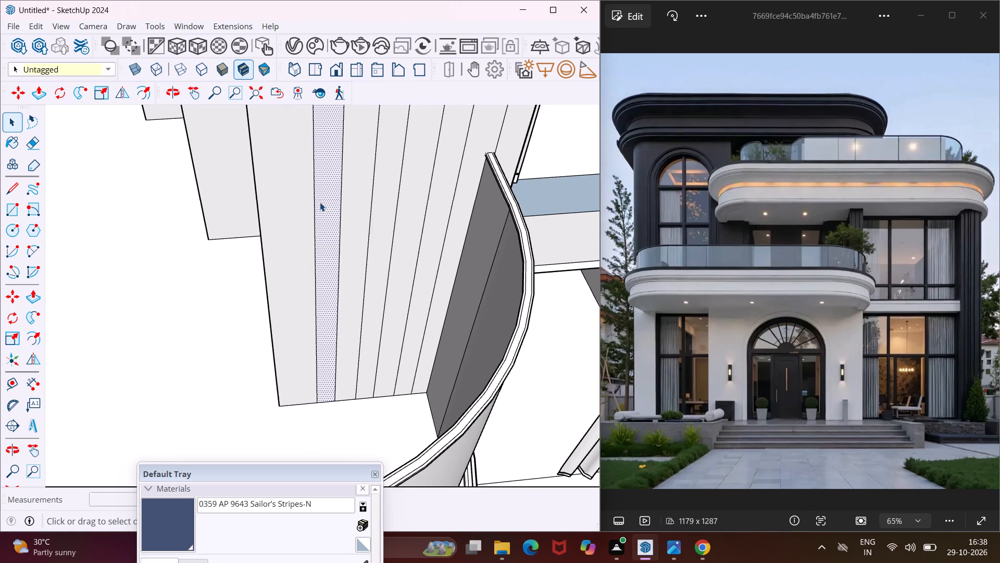
key(p)
click(320, 202)
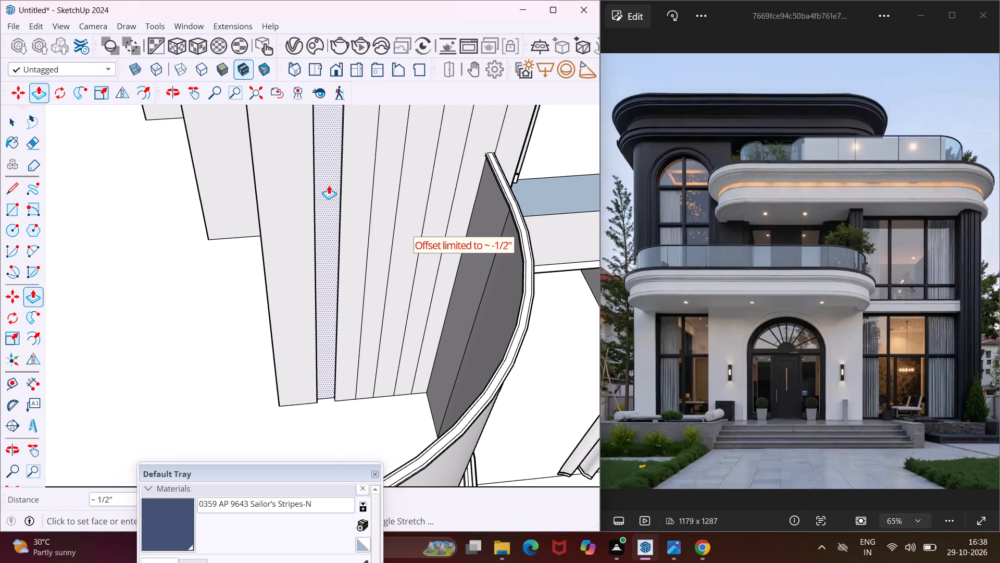
click(329, 185)
key(Escape)
double_click(386, 198)
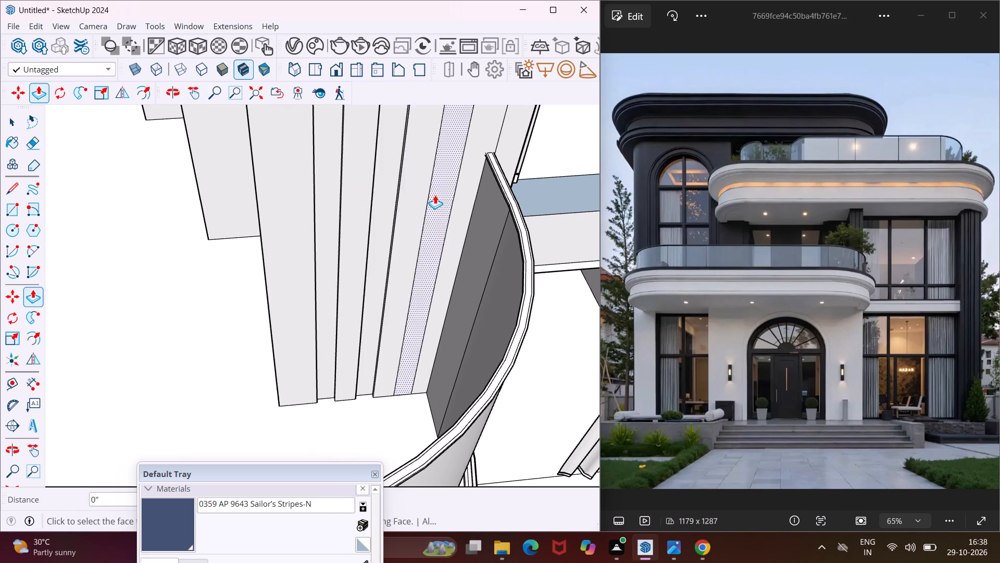
double_click(436, 195)
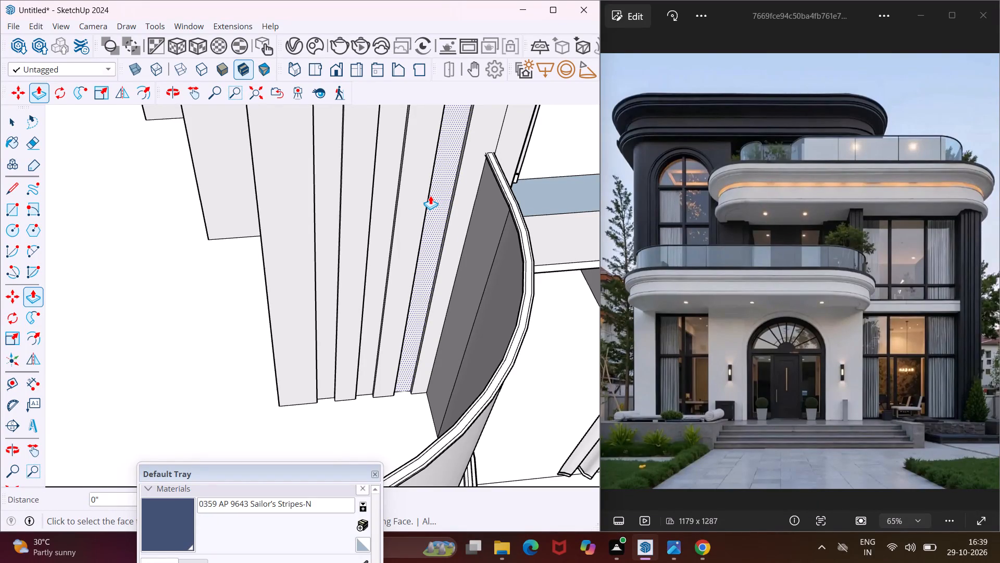
key(Escape)
key(space)
scroll(416, 221, down, 6)
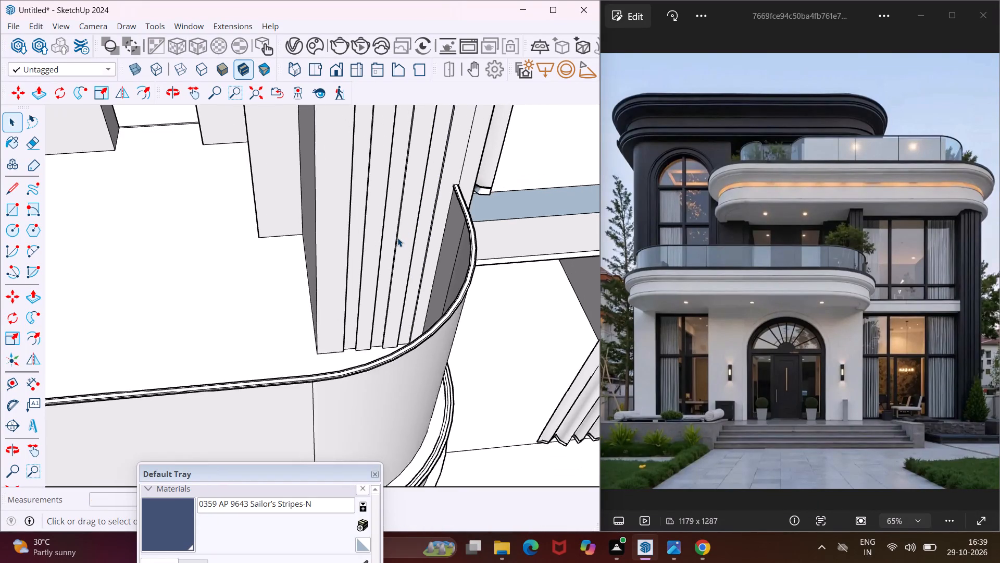
Pick the Asian Paints Chromatics colour 0360 AP 9644 Monsoon Midnight-N and repaint the dark upper walls around the balcony's fluted pier and arched window.
scroll(393, 241, down, 15)
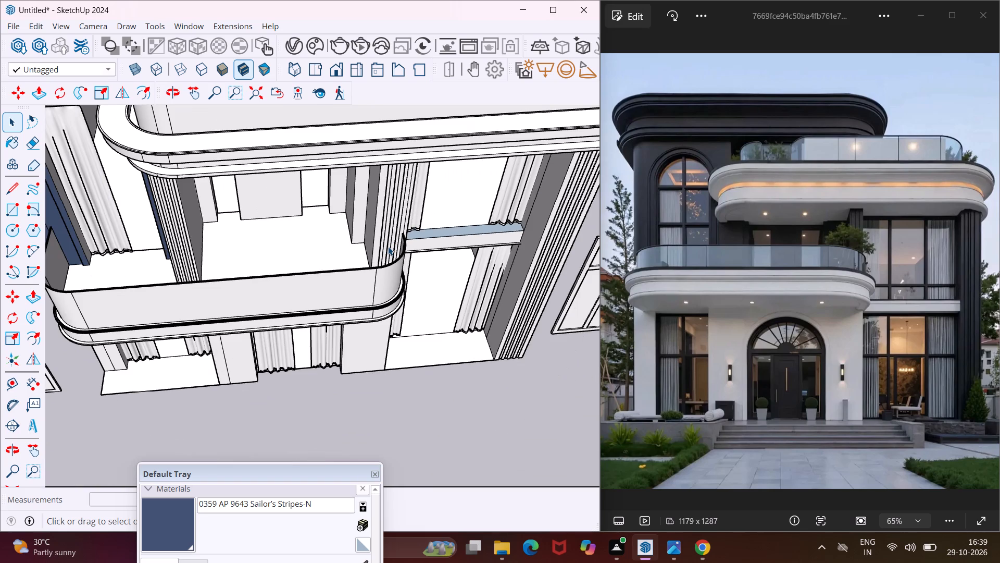
scroll(388, 247, down, 5)
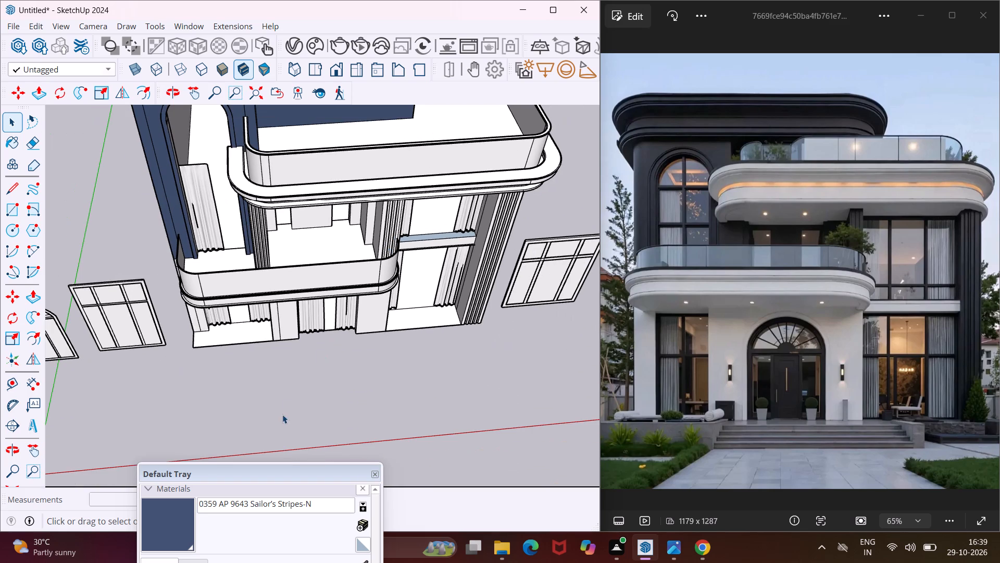
click(166, 517)
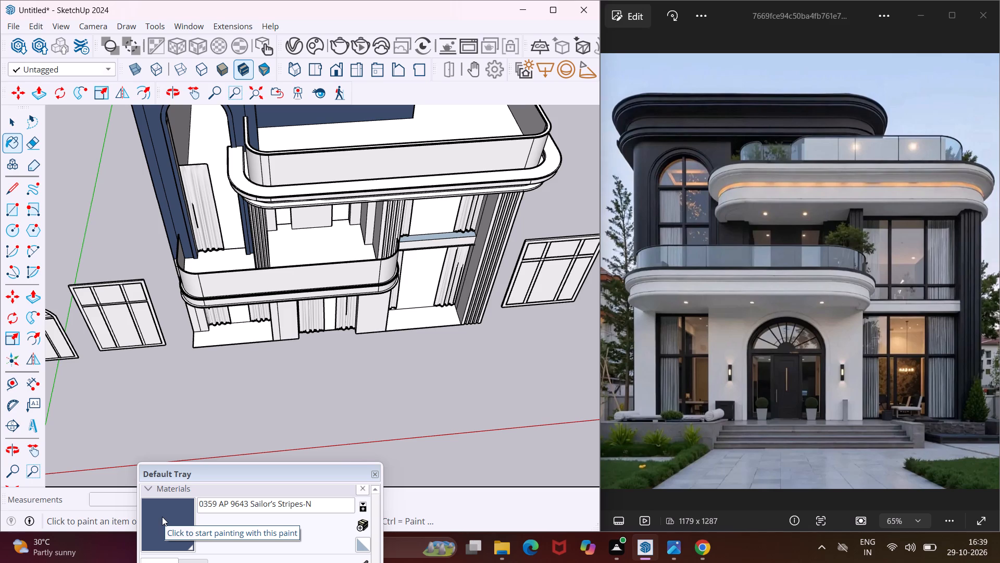
drag(229, 472, 217, 436)
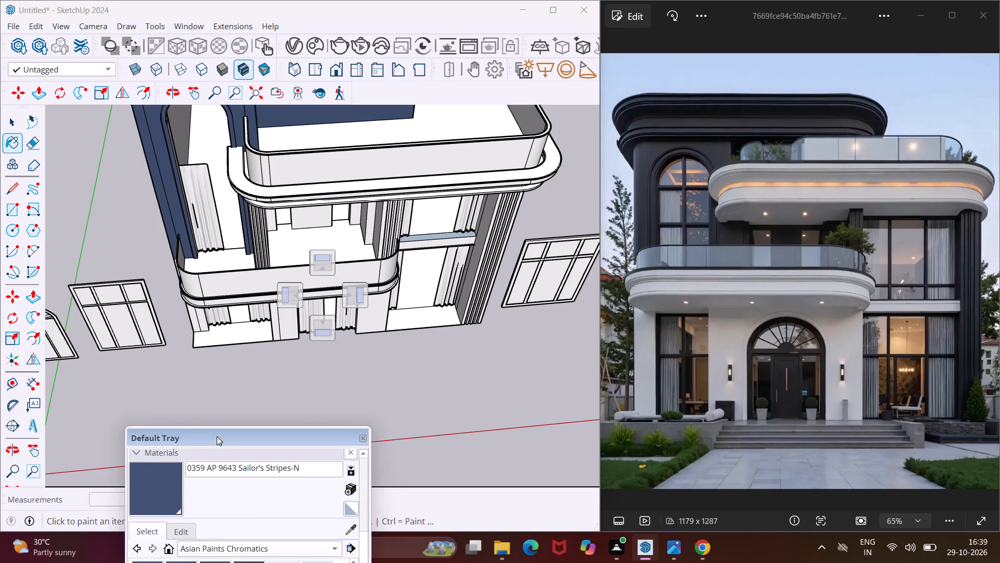
drag(217, 436, 228, 292)
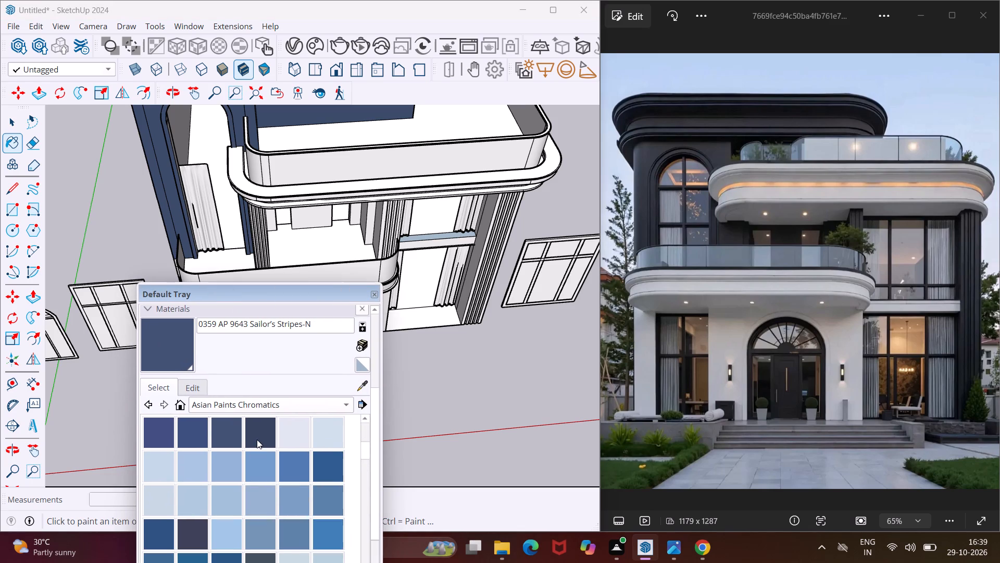
click(257, 439)
click(185, 346)
middle_drag(185, 345, 185, 379)
drag(207, 289, 128, 418)
click(164, 165)
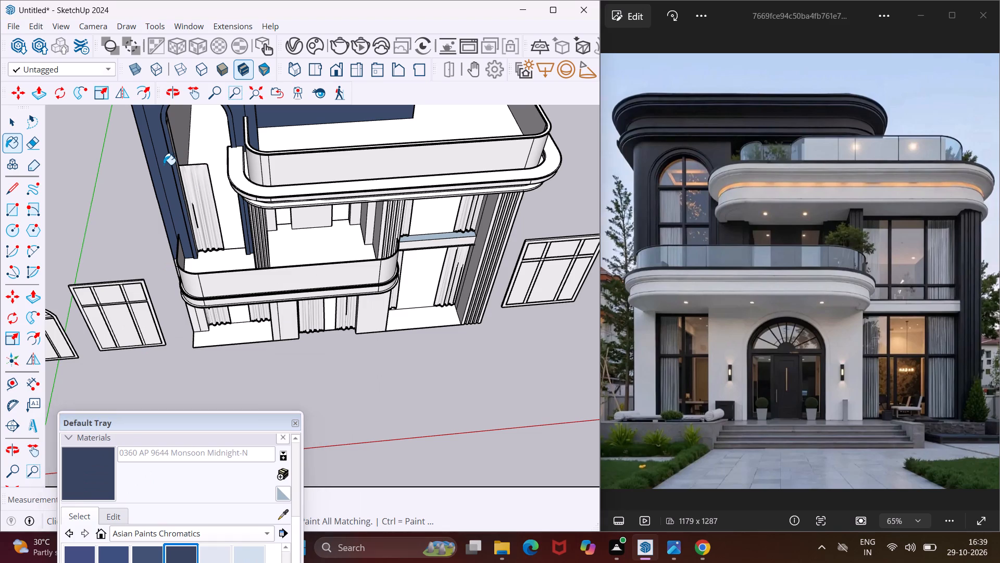
scroll(164, 165, up, 8)
click(140, 158)
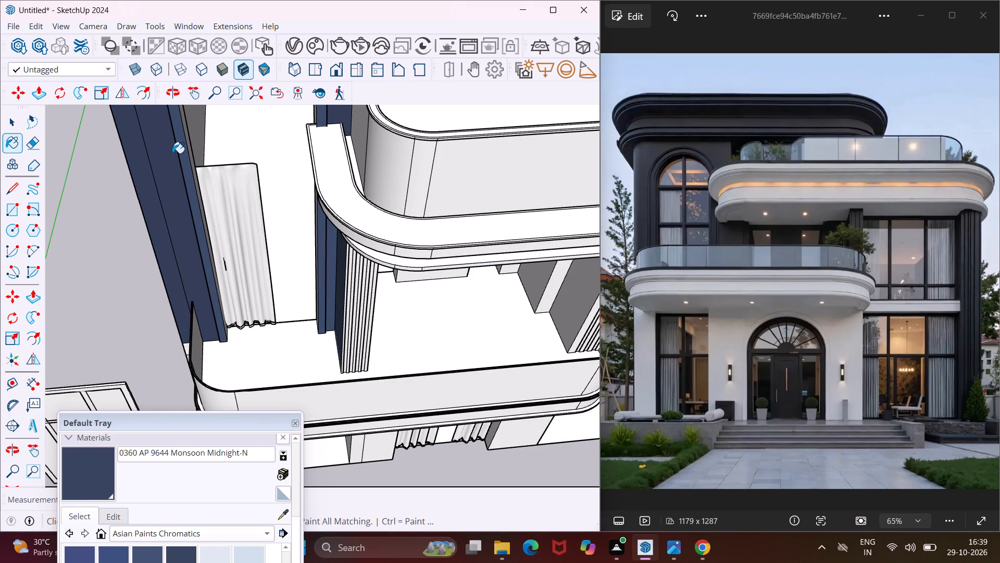
scroll(172, 153, up, 3)
click(184, 144)
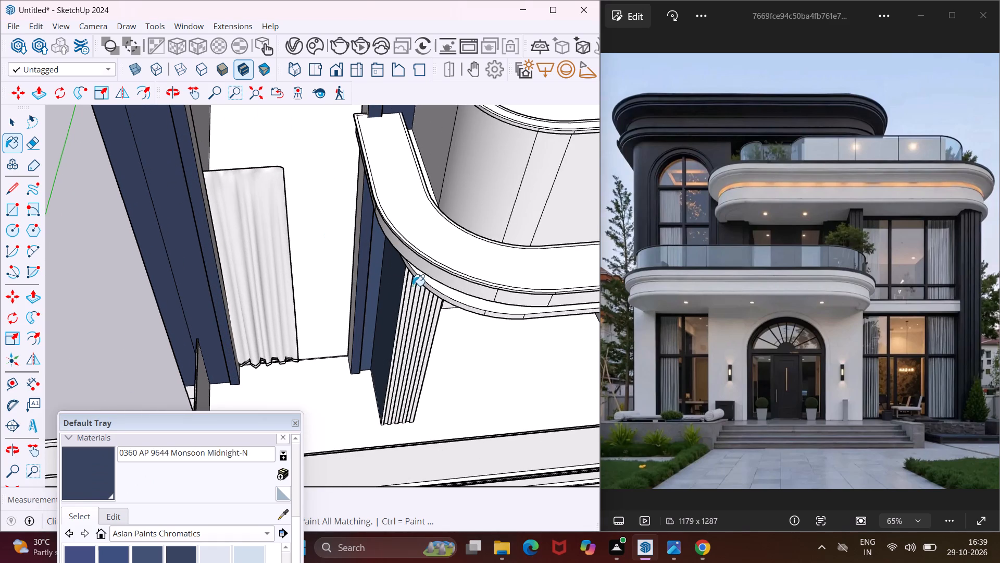
click(381, 262)
Repaint the dark side wall and vertical bands beside the arched window in Monsoon Midnight-N, including the thin unpainted strip by the opening.
middle_drag(383, 266, 508, 157)
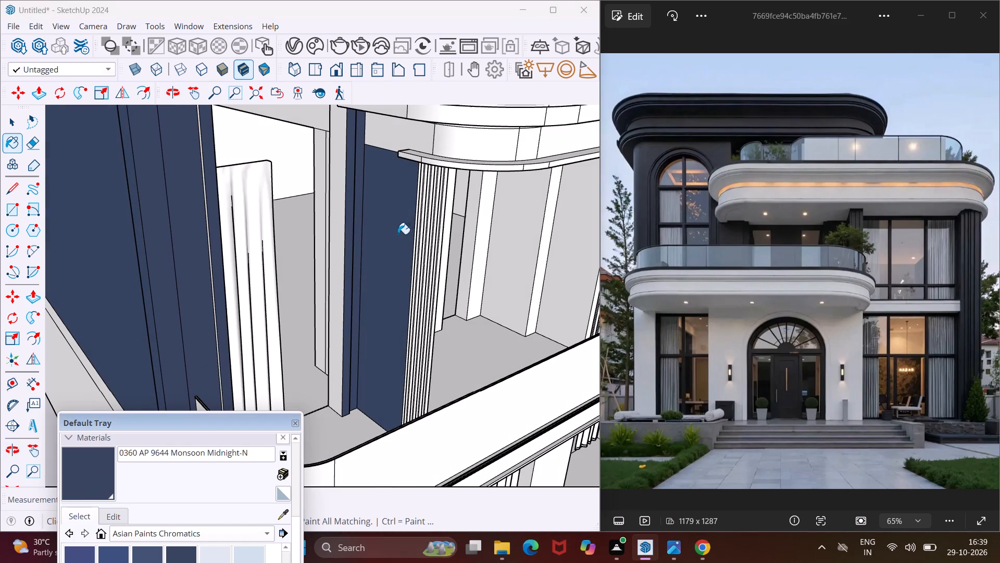
click(385, 246)
scroll(385, 246, down, 6)
click(207, 231)
scroll(244, 255, up, 6)
click(260, 236)
click(282, 231)
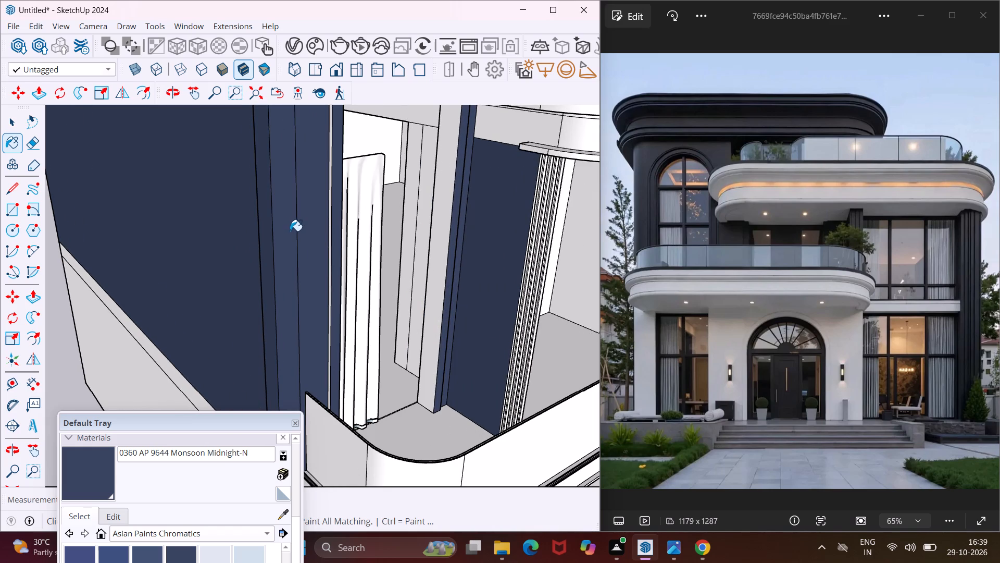
scroll(305, 226, up, 1)
click(307, 213)
scroll(337, 206, up, 6)
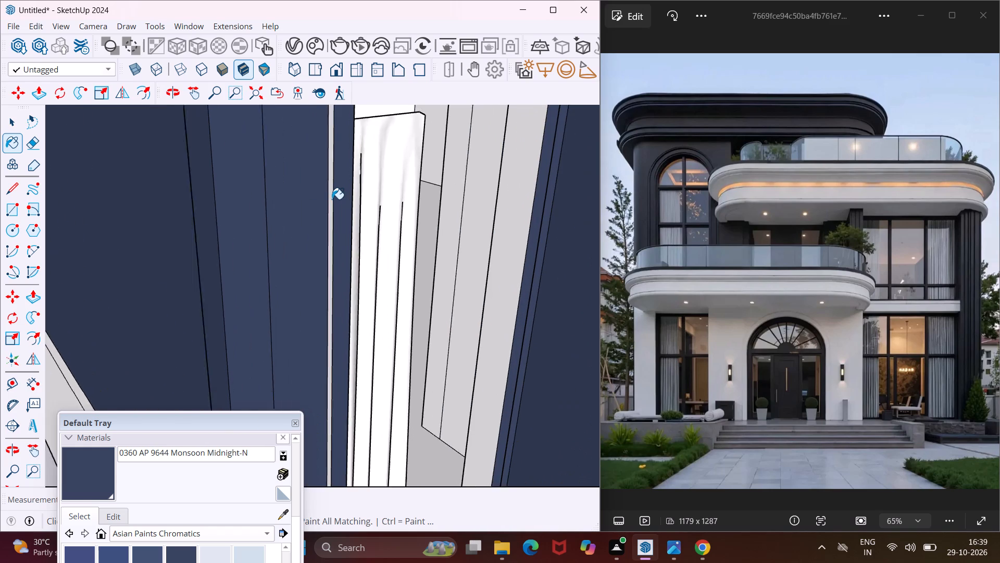
scroll(332, 199, up, 1)
click(331, 195)
scroll(302, 201, down, 12)
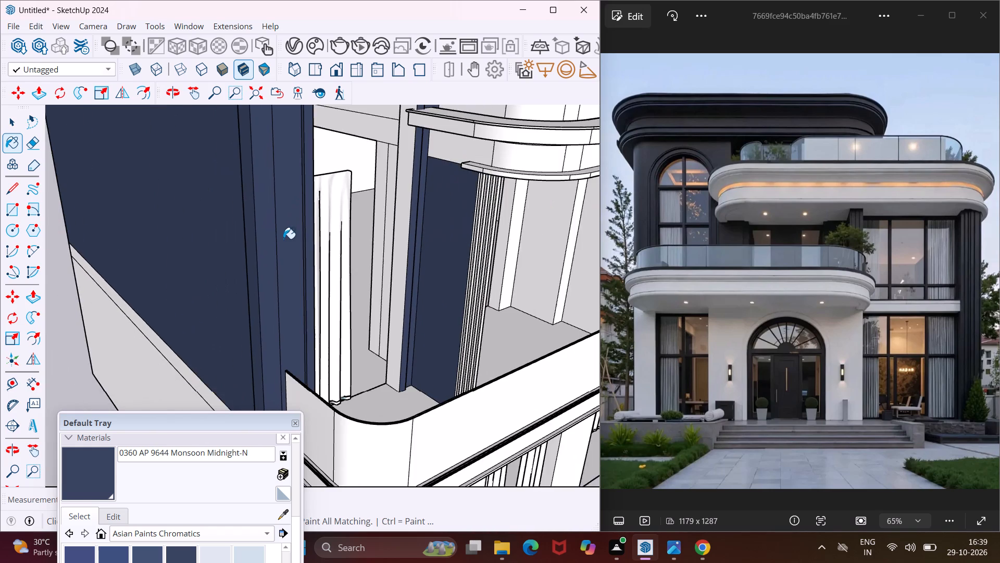
Paint the small bare segment of the arched window's trim and the opening's far inner jamb with Monsoon Midnight-N.
middle_drag(283, 242, 341, 306)
scroll(307, 289, down, 7)
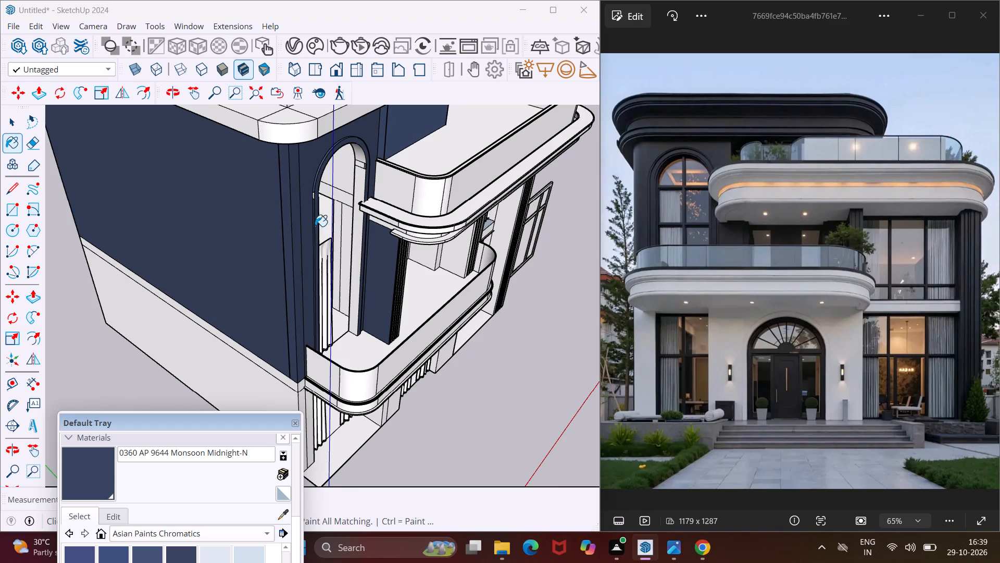
scroll(317, 186, up, 16)
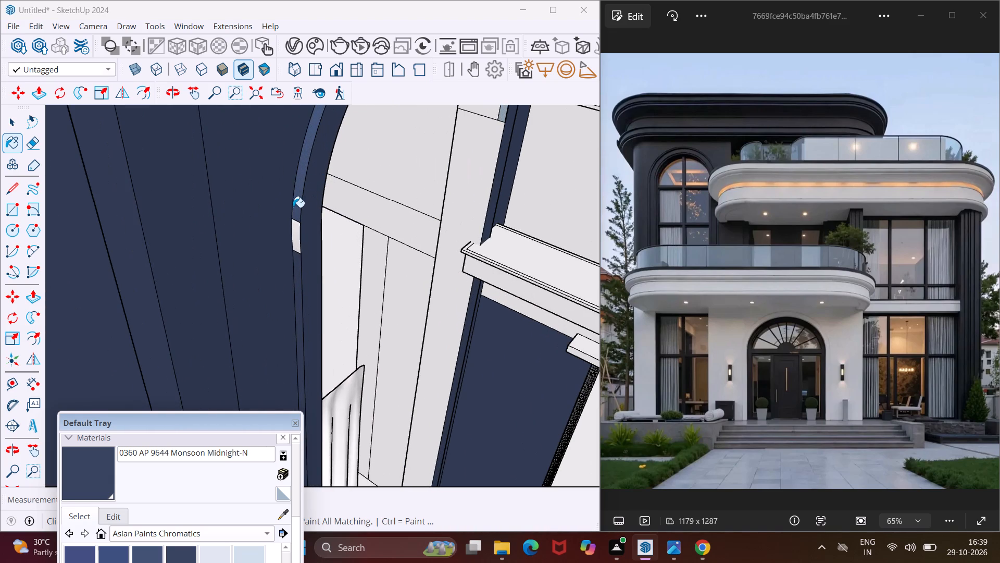
click(296, 230)
scroll(278, 211, down, 6)
middle_drag(272, 225, 317, 232)
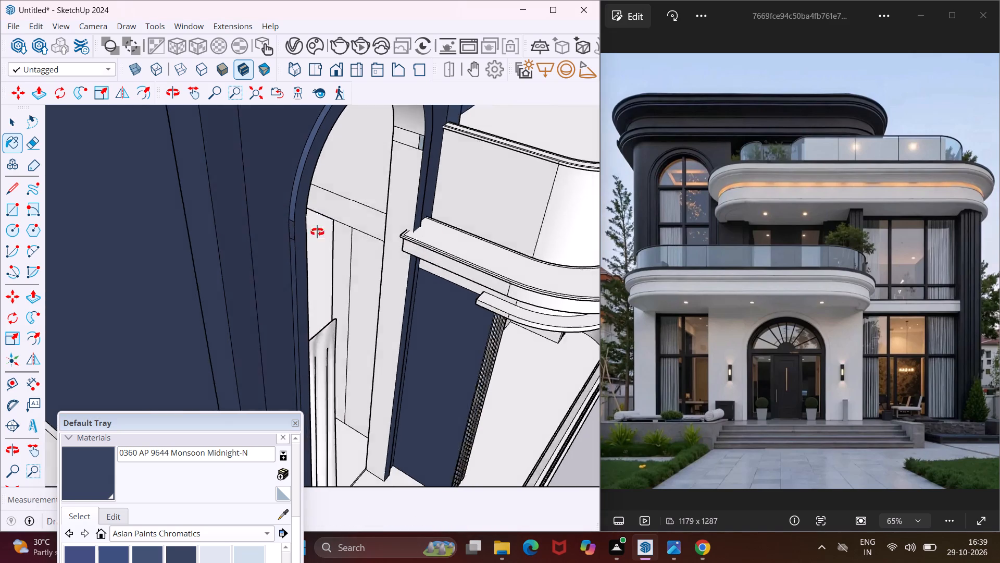
middle_drag(317, 232, 333, 232)
click(377, 178)
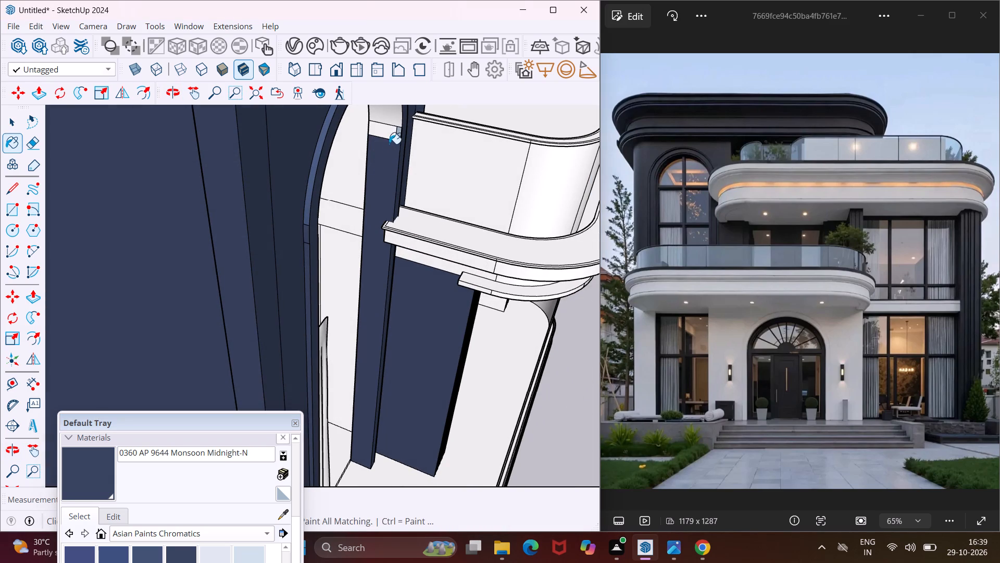
Paint the remaining bare patches on the arched window opening's far jamb and inner curve with Monsoon Midnight-N.
click(390, 119)
click(391, 130)
scroll(398, 133, up, 3)
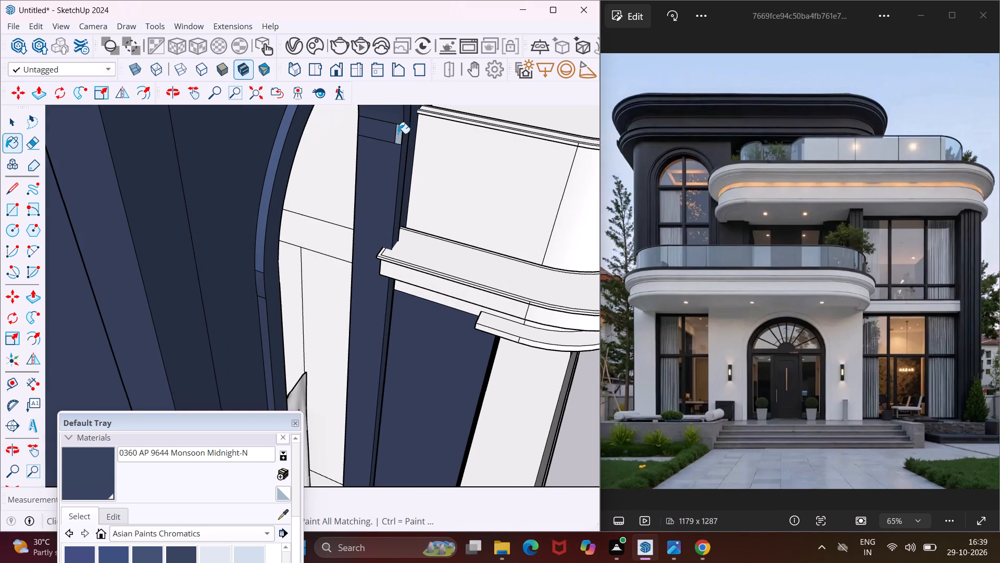
click(398, 133)
scroll(387, 140, down, 9)
middle_drag(318, 165, 343, 172)
scroll(366, 157, up, 7)
click(349, 157)
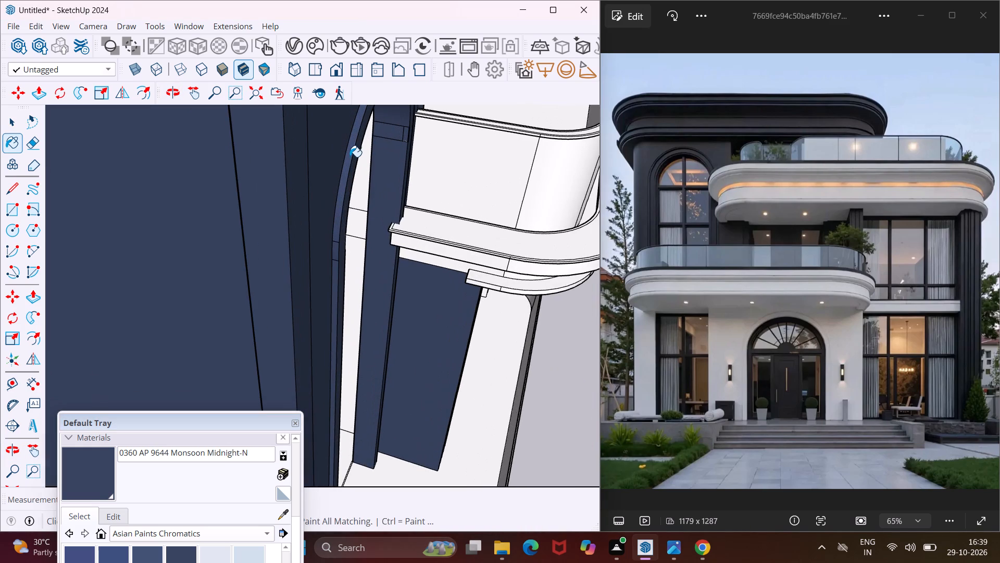
click(355, 154)
Paint the roof's top surface, its border and the upper cornice's long side fascia with Monsoon Midnight-N.
scroll(253, 181, down, 15)
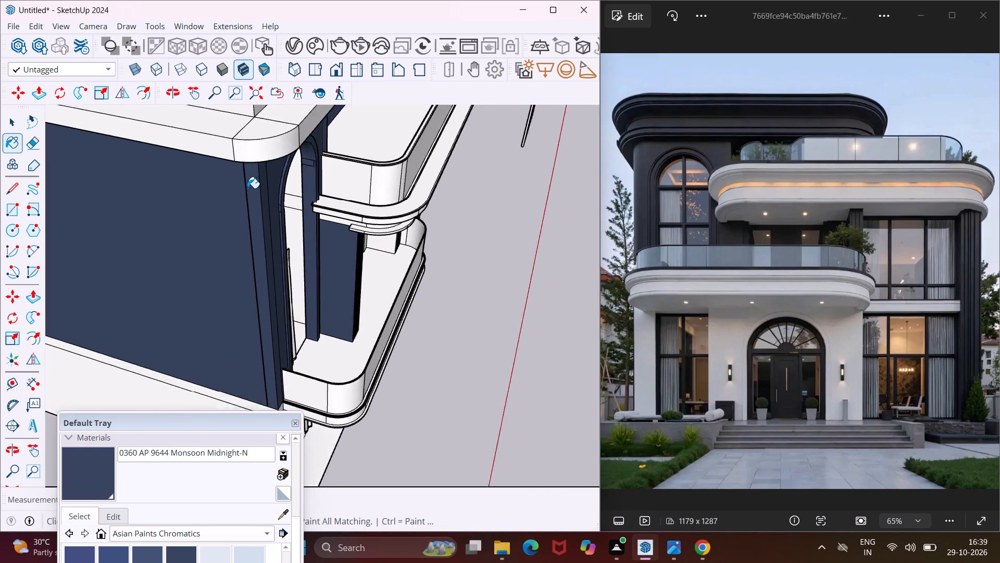
scroll(247, 188, down, 17)
scroll(245, 181, down, 5)
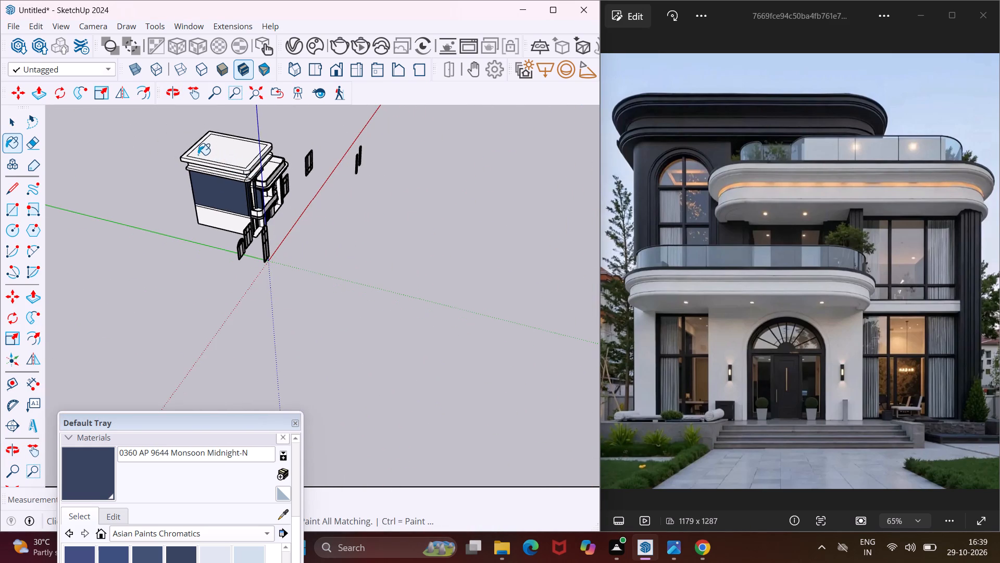
scroll(195, 154, up, 16)
scroll(198, 167, up, 5)
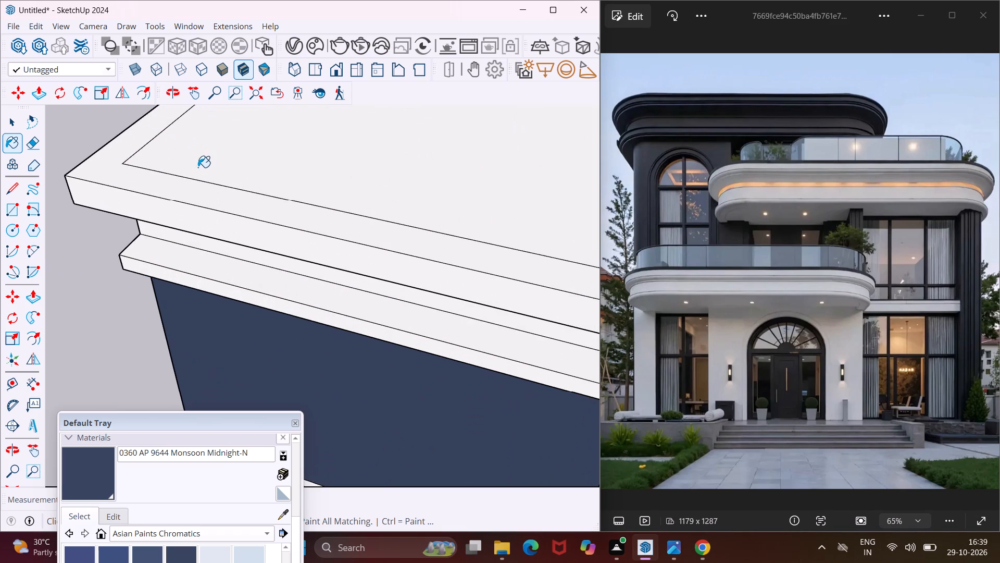
click(210, 182)
click(229, 200)
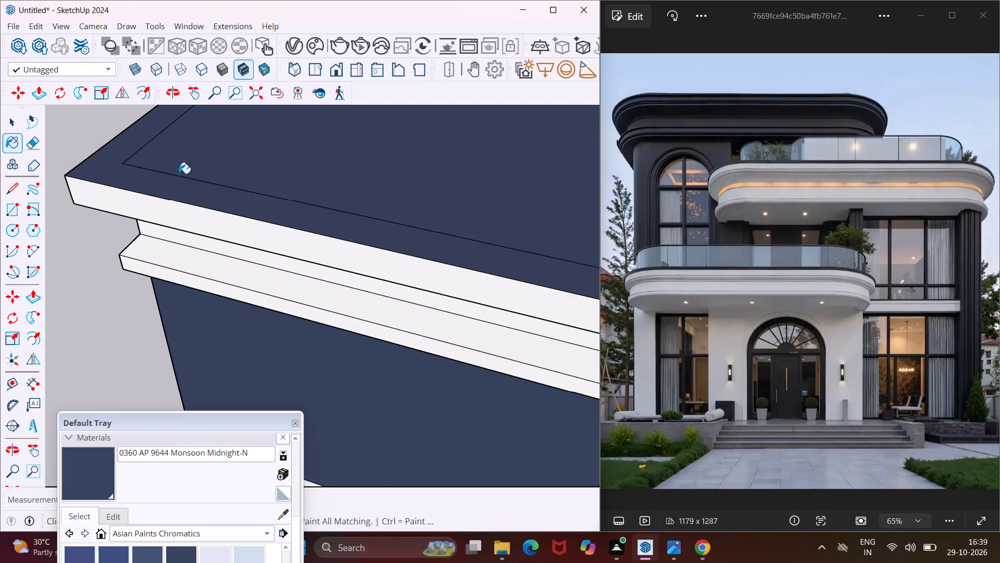
click(151, 220)
Paint the wall band below the roof fascia and the lower cornice's face and top ledge on the same side wall with Monsoon Midnight-N.
middle_drag(174, 225, 270, 137)
scroll(174, 225, down, 1)
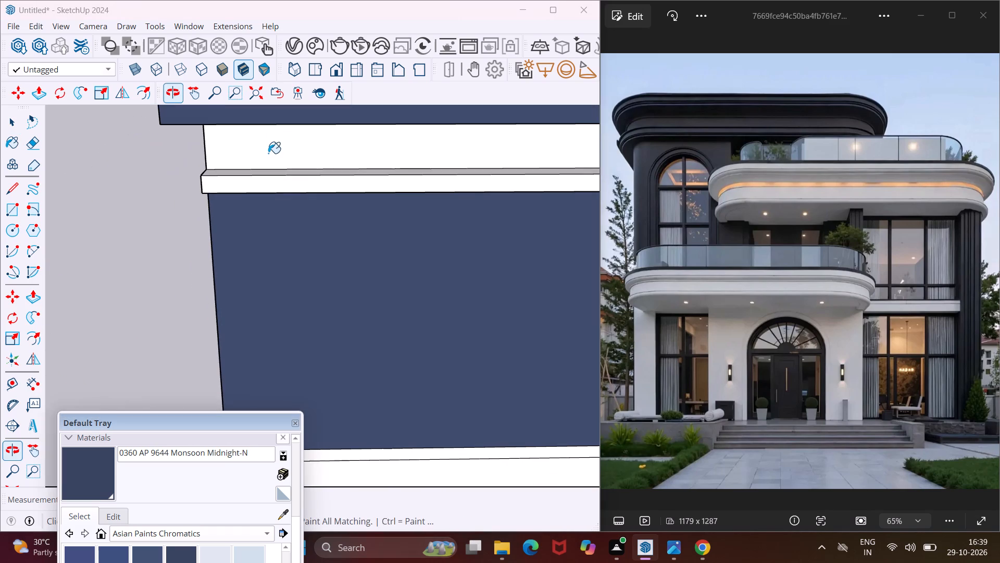
click(264, 153)
click(250, 177)
click(248, 182)
scroll(247, 182, up, 5)
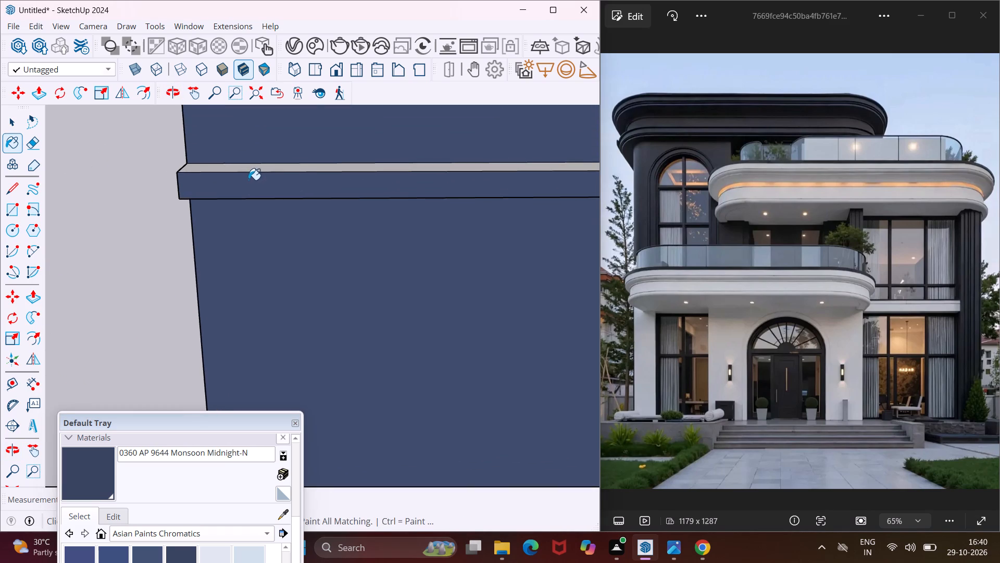
scroll(248, 180, up, 2)
click(248, 165)
Paint the front faces and the rounded corner near the arched window on both cornices, including the band between them, with Monsoon Midnight-N.
scroll(114, 201, down, 12)
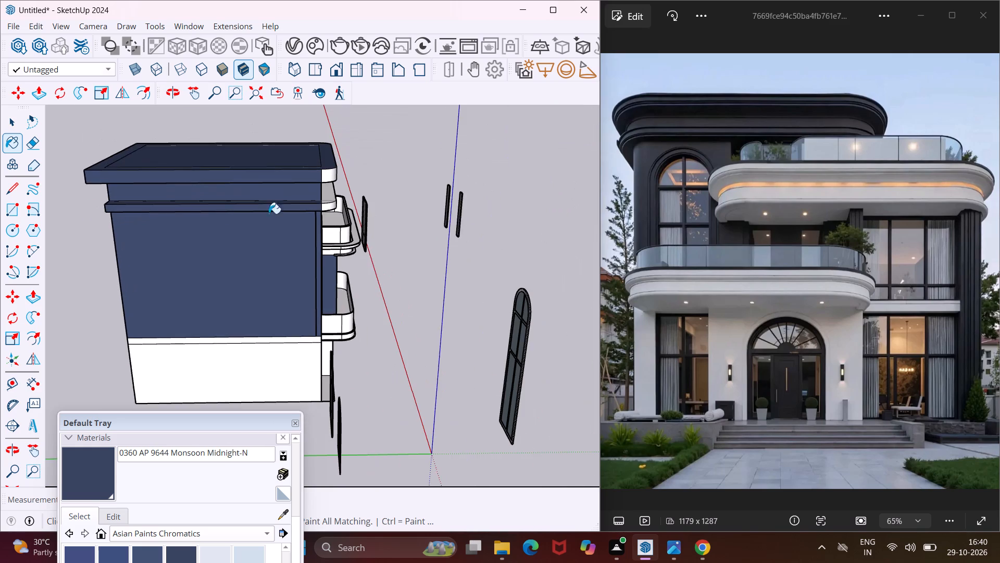
middle_drag(324, 202, 160, 186)
scroll(326, 179, up, 7)
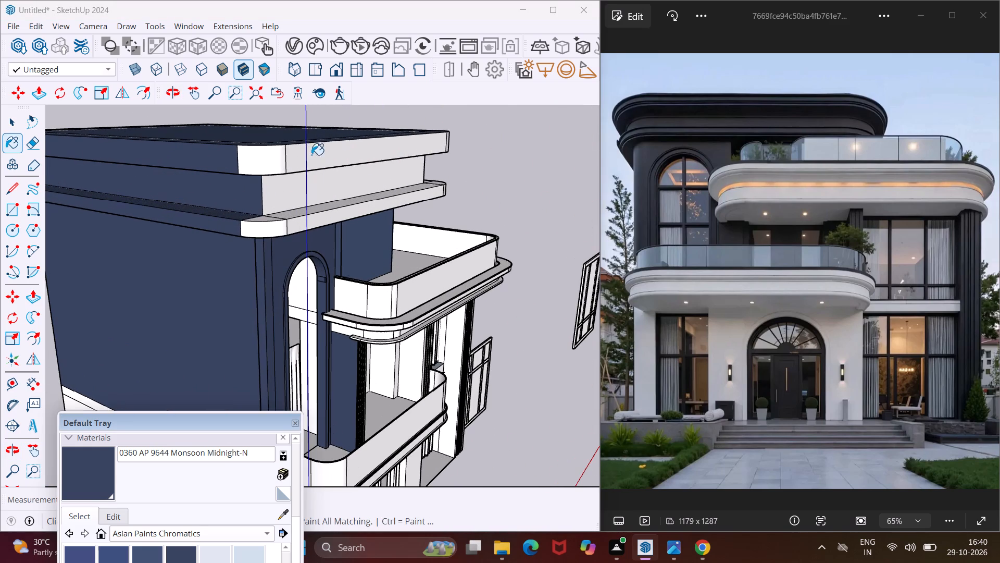
click(310, 153)
click(282, 152)
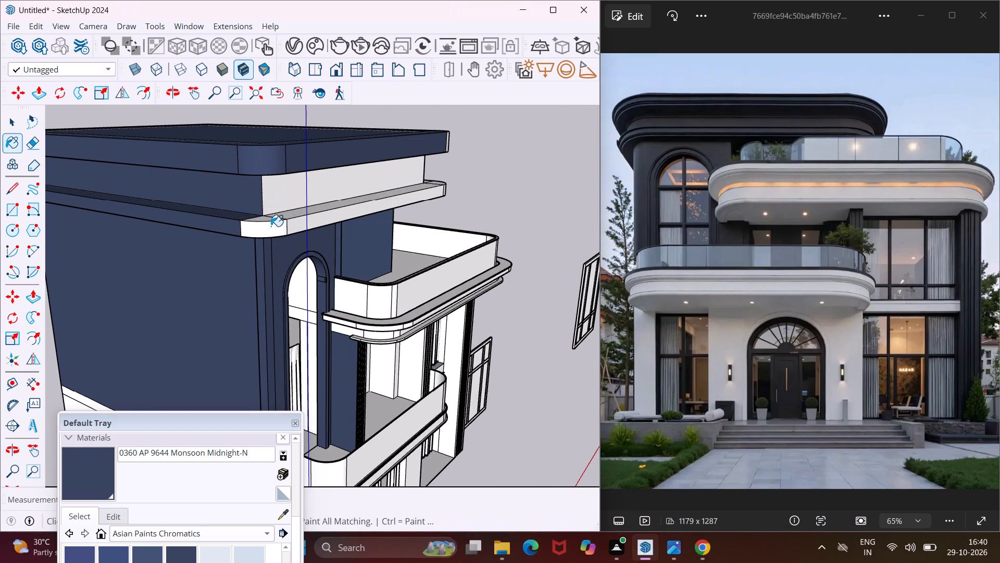
click(271, 226)
click(296, 222)
click(292, 215)
click(285, 195)
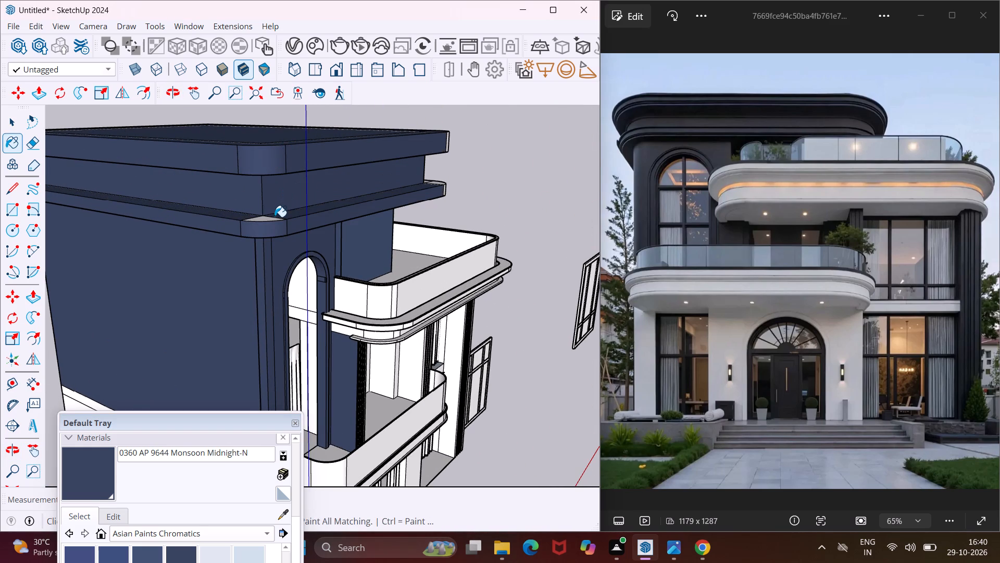
click(274, 219)
Paint the upper cornice's rounded corner above the terrace and its adjoining side fascia with Monsoon Midnight-N.
middle_drag(425, 170, 234, 188)
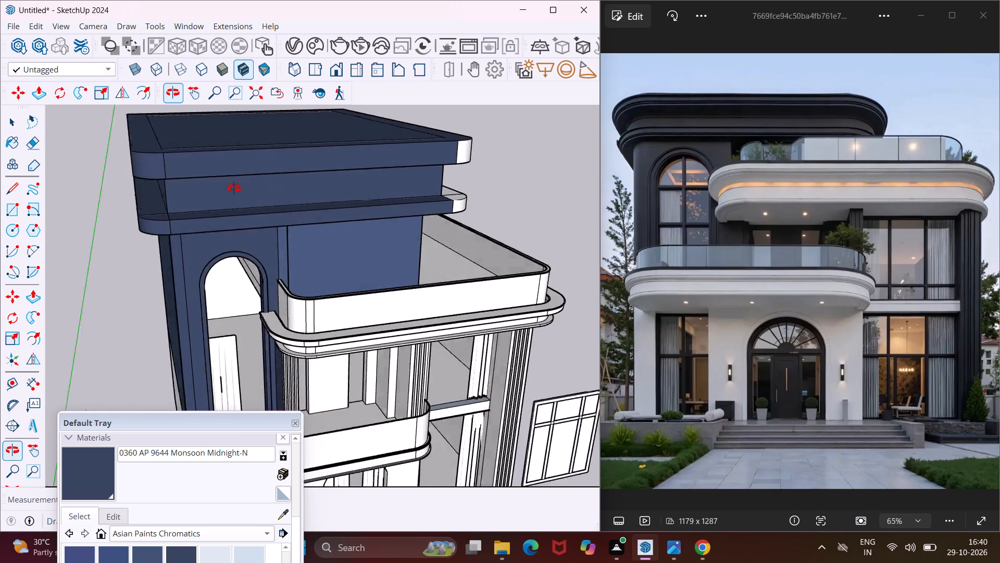
middle_drag(234, 188, 187, 189)
scroll(187, 189, up, 1)
scroll(489, 164, up, 3)
click(482, 155)
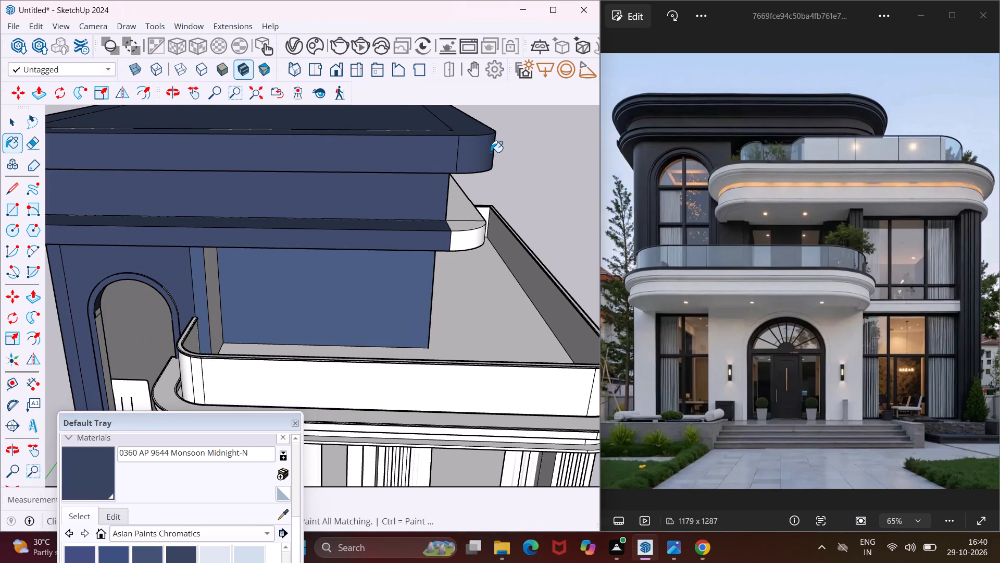
middle_drag(490, 152, 260, 205)
click(465, 212)
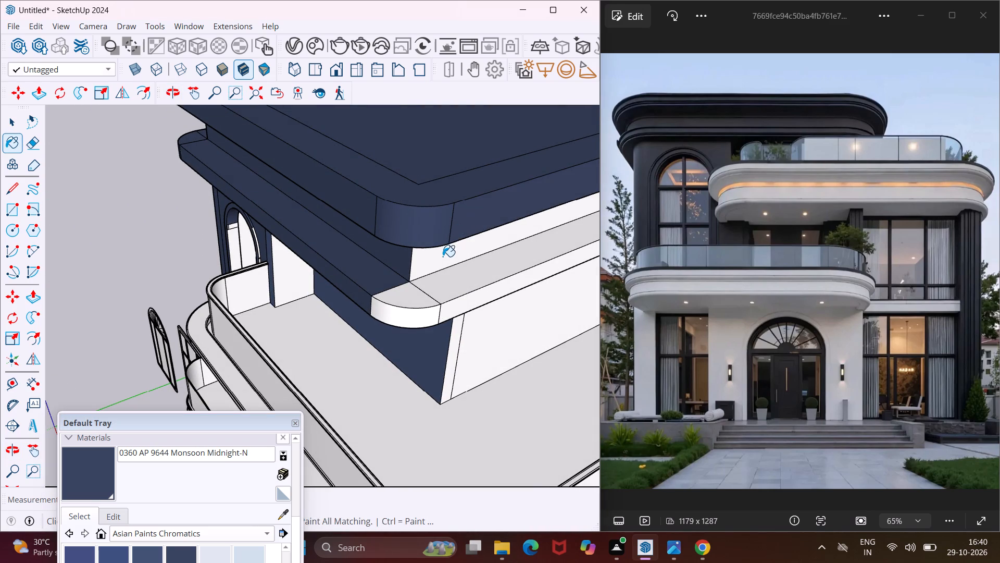
Paint the terrace-side band below the roof fascia and the lower cornice's ledge, rounded corner and side face with Monsoon Midnight-N.
click(443, 256)
click(446, 277)
click(424, 289)
click(419, 299)
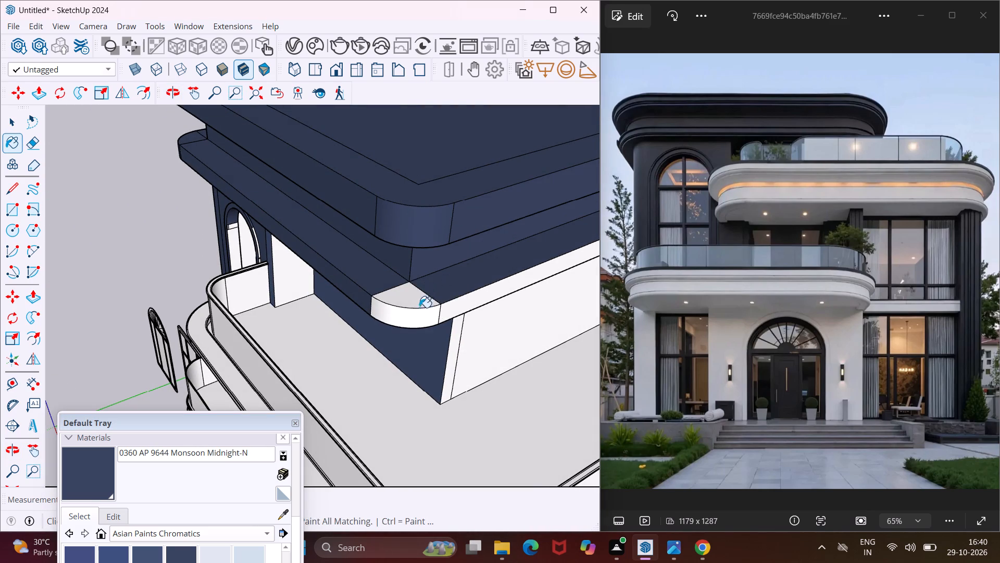
click(419, 317)
click(457, 309)
Paint the terrace side wall, the narrow strip at its corner and the return wall beside the arched window with Monsoon Midnight-N.
scroll(459, 307, up, 1)
middle_drag(459, 307, 510, 176)
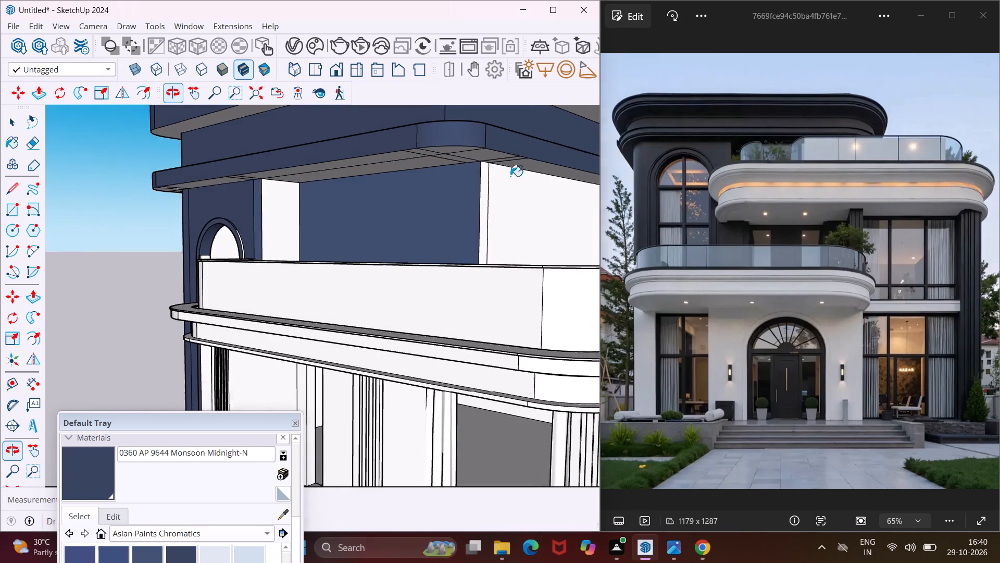
middle_drag(510, 176, 510, 179)
scroll(488, 149, up, 3)
click(517, 206)
click(485, 188)
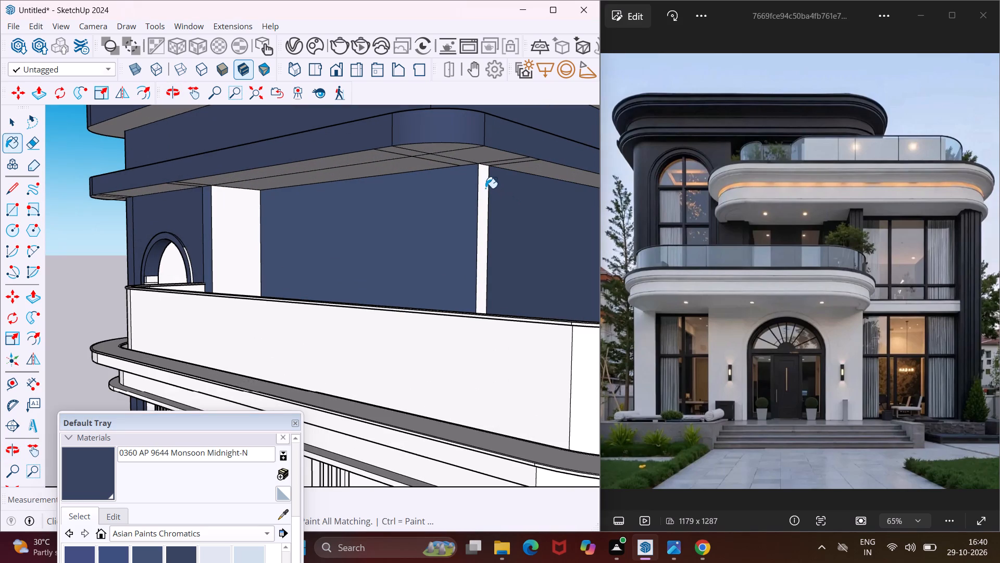
click(241, 249)
Paint the thin outer edge of the arched window's trim, including its small lower segment, with Monsoon Midnight-N.
scroll(183, 253, up, 6)
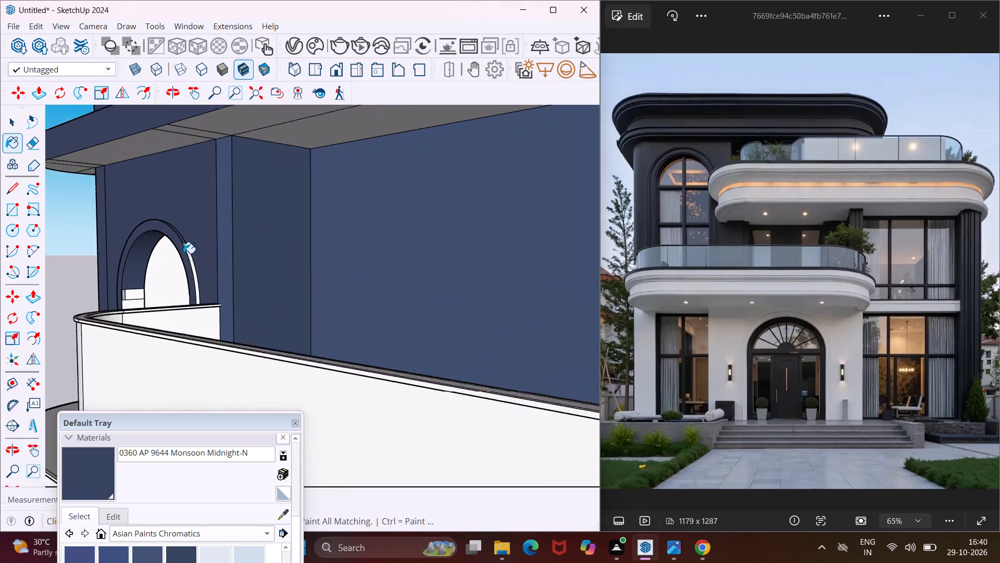
scroll(183, 253, up, 6)
click(194, 261)
middle_drag(201, 262, 269, 296)
scroll(255, 350, up, 3)
click(249, 405)
click(251, 410)
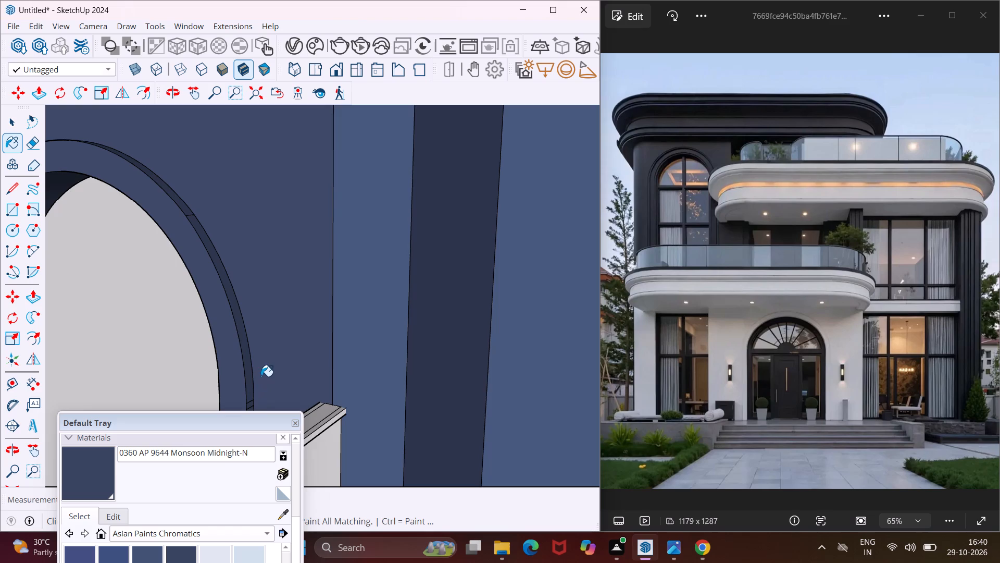
Paint the arched window opening's outer-side inner jamb and its small bare segment near the arch with Monsoon Midnight-N.
scroll(279, 297, down, 6)
scroll(299, 222, down, 14)
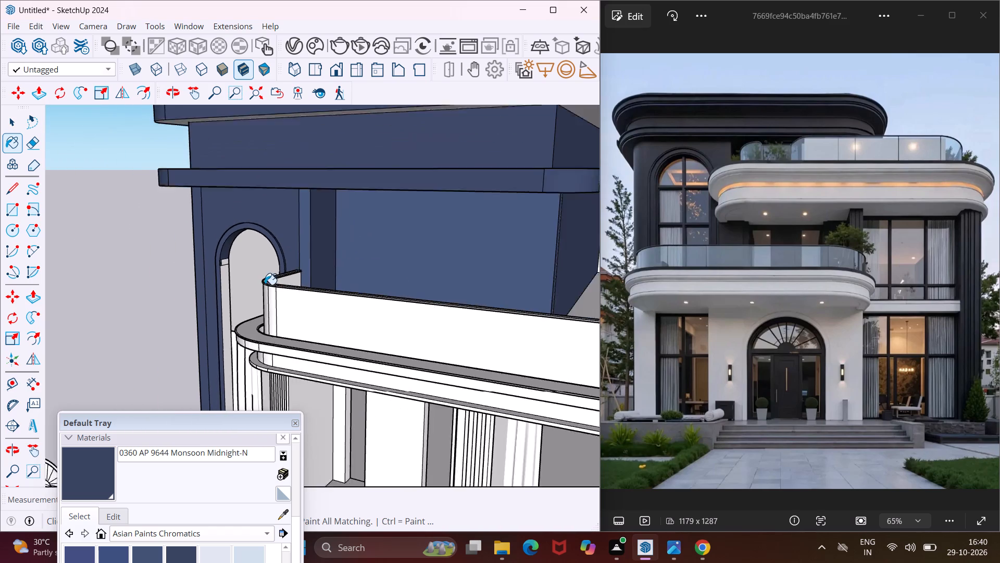
scroll(212, 359, up, 8)
click(238, 199)
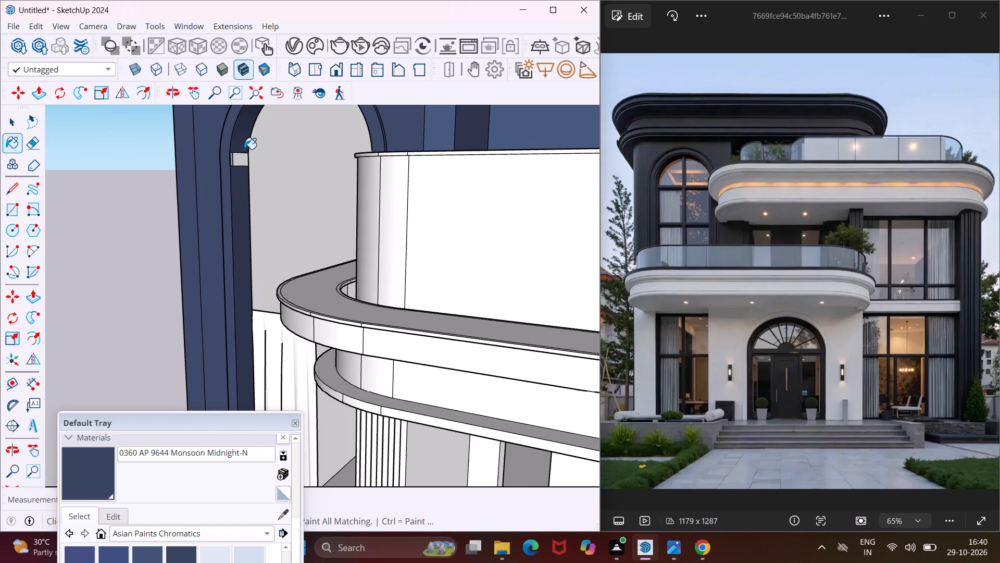
scroll(234, 164, up, 7)
click(230, 161)
click(235, 158)
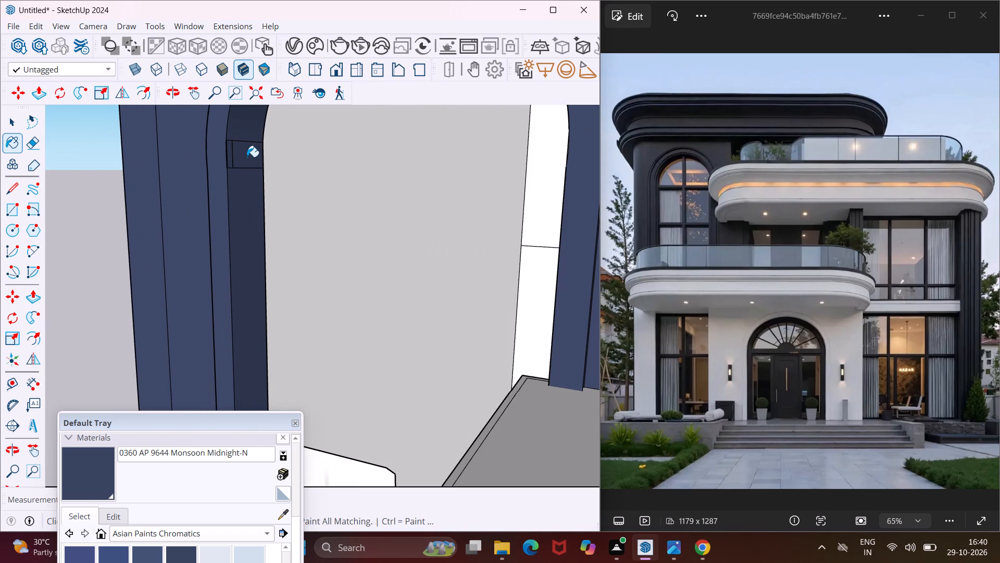
Inspect the upper storey's walls, arched opening and cornices from several sides for unpainted faces.
middle_drag(251, 170, 544, 198)
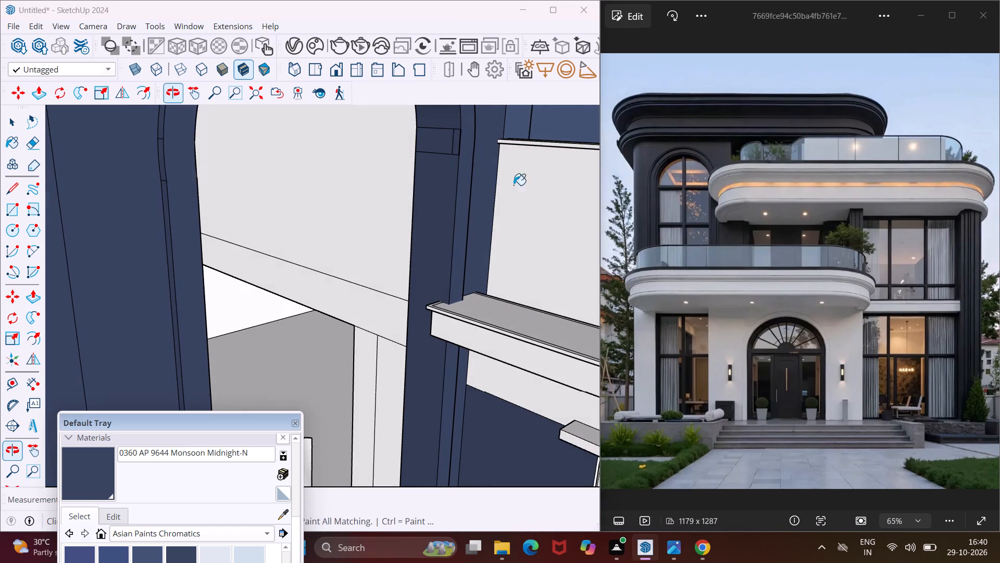
scroll(476, 175, down, 5)
scroll(418, 201, down, 6)
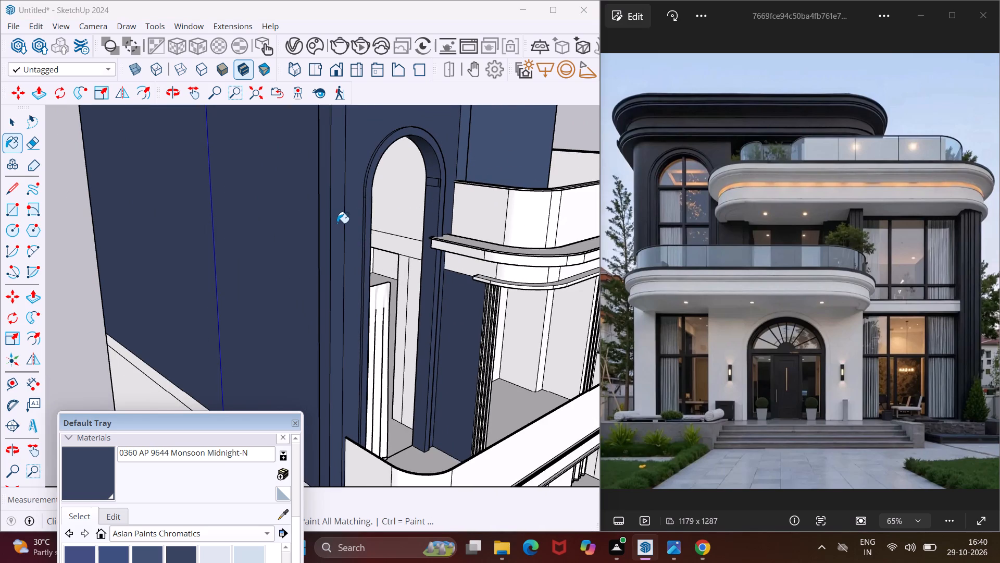
scroll(336, 223, down, 7)
middle_drag(305, 248, 90, 290)
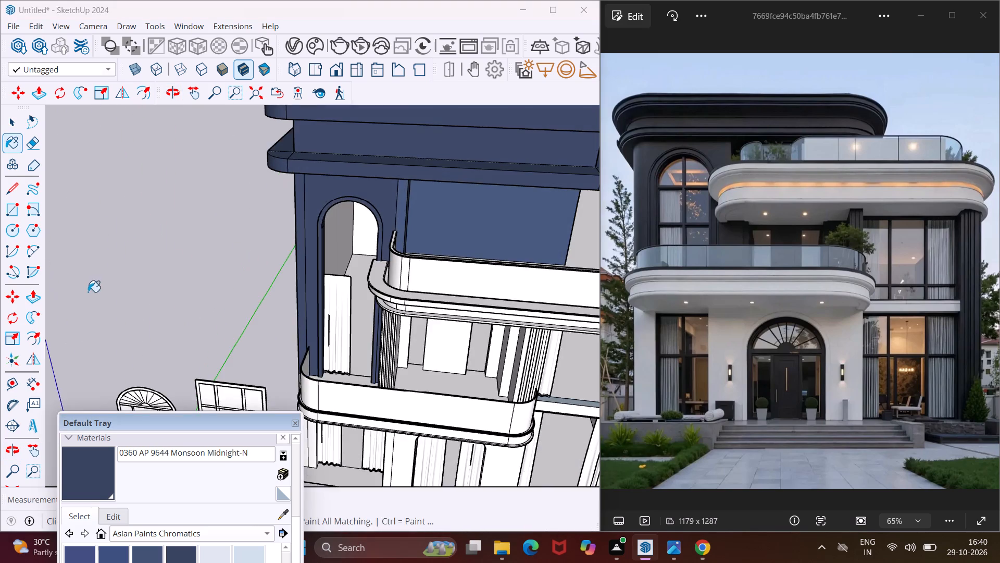
scroll(83, 300, down, 5)
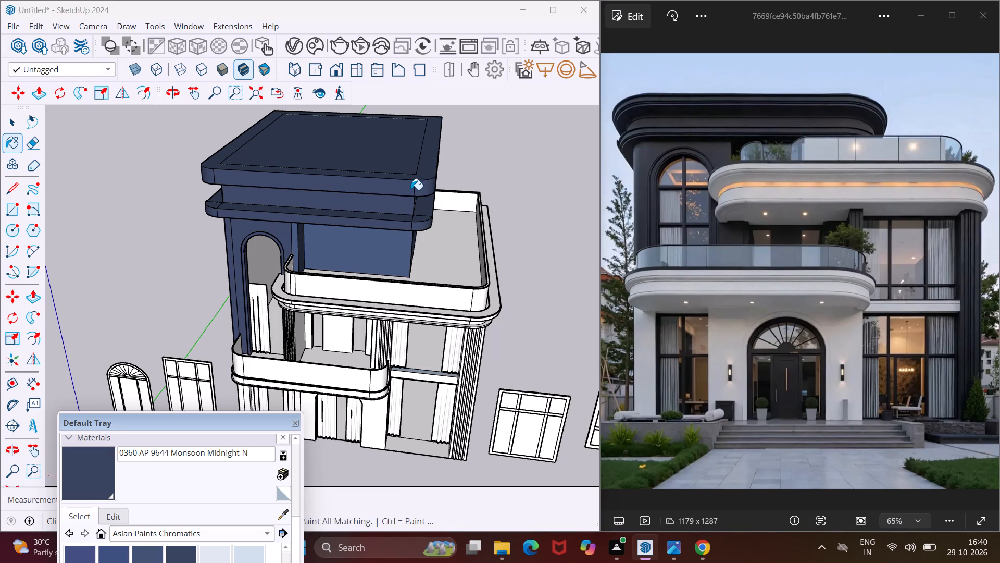
scroll(411, 189, down, 4)
middle_drag(452, 225, 268, 238)
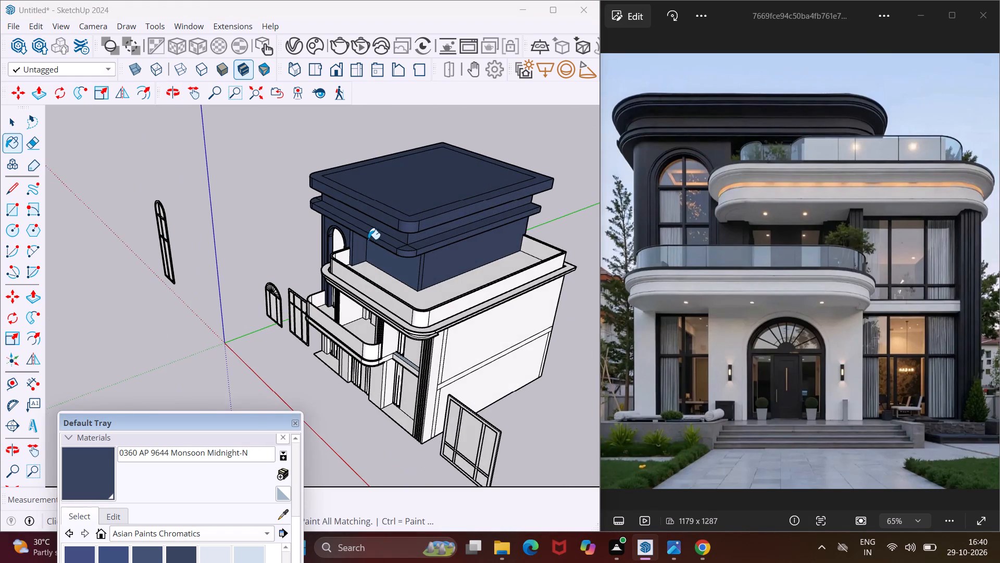
Paint the lower cornice's underside around the rounded corner and above the arched window with Monsoon Midnight-N.
scroll(368, 239, up, 8)
middle_drag(370, 235, 487, 39)
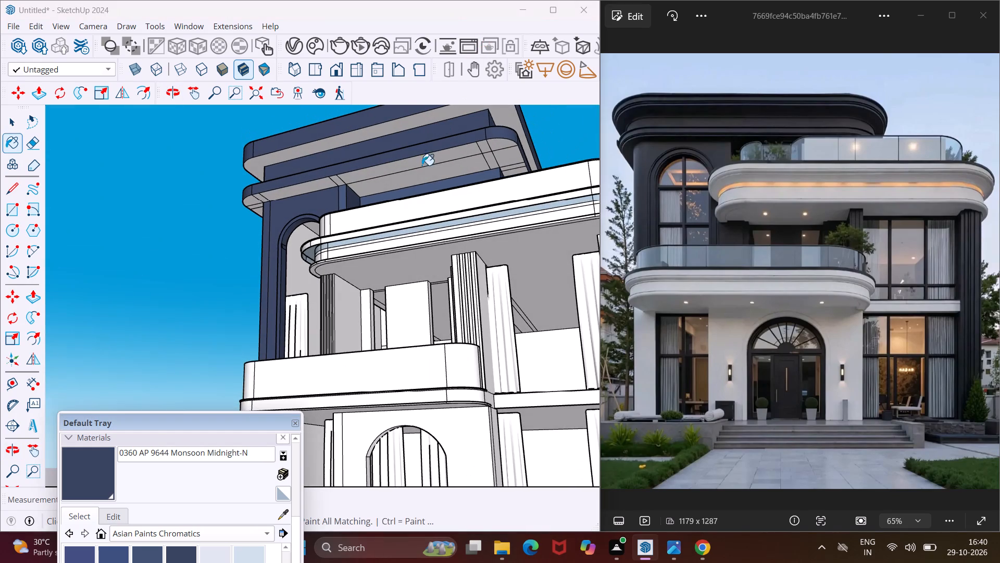
scroll(262, 197, up, 1)
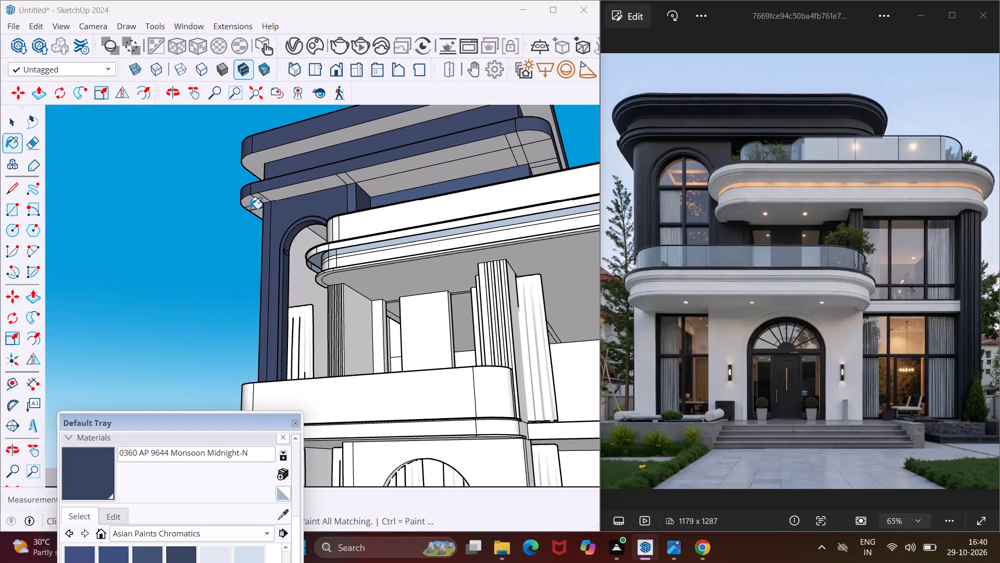
scroll(250, 209, up, 9)
click(247, 194)
click(255, 210)
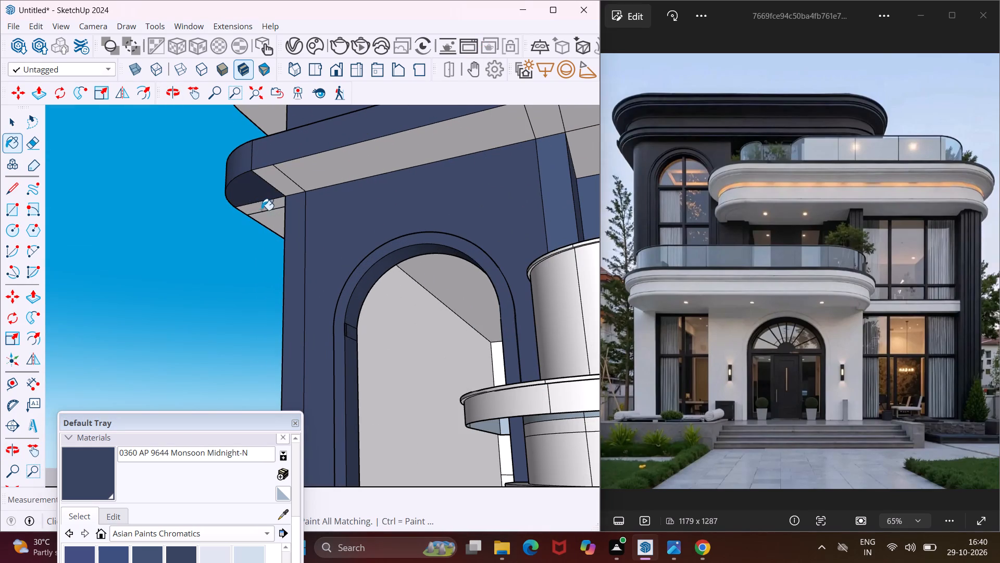
click(282, 176)
click(312, 174)
click(273, 217)
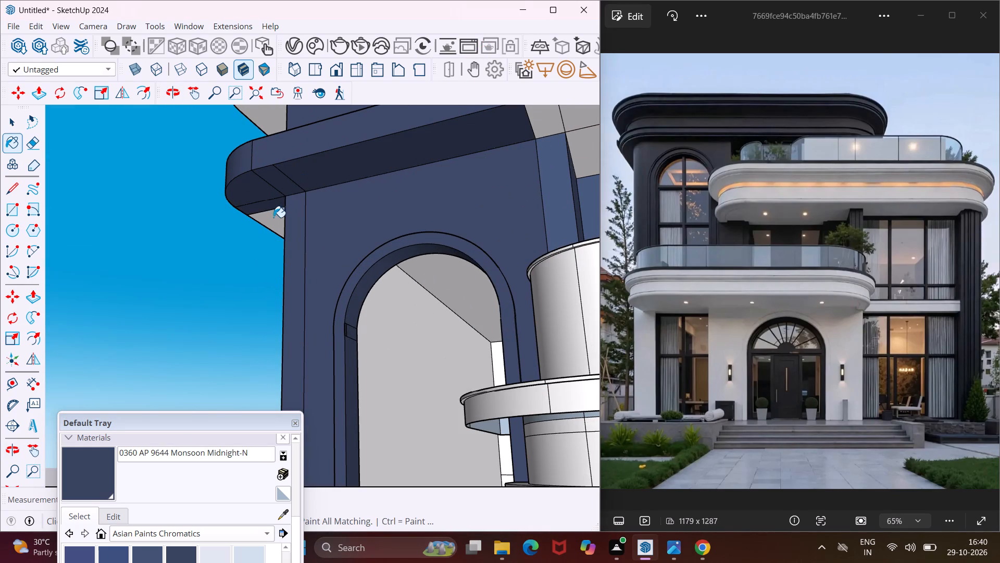
Paint the interior ceiling behind the arched window opening with Monsoon Midnight-N.
click(442, 281)
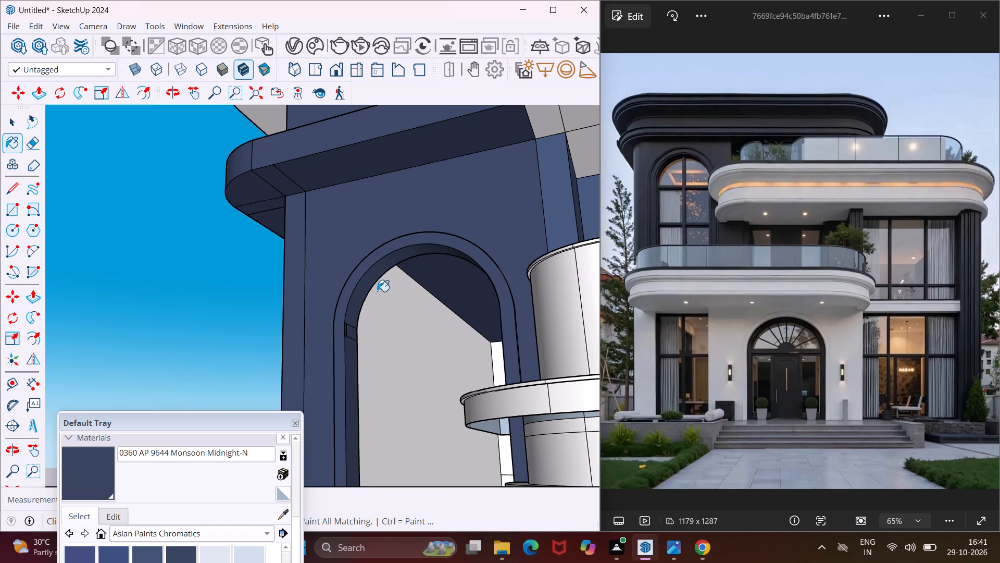
Paint the remaining lower cornice underside strips above the recessed front wall with Monsoon Midnight-N.
scroll(345, 277, down, 5)
click(461, 181)
click(496, 181)
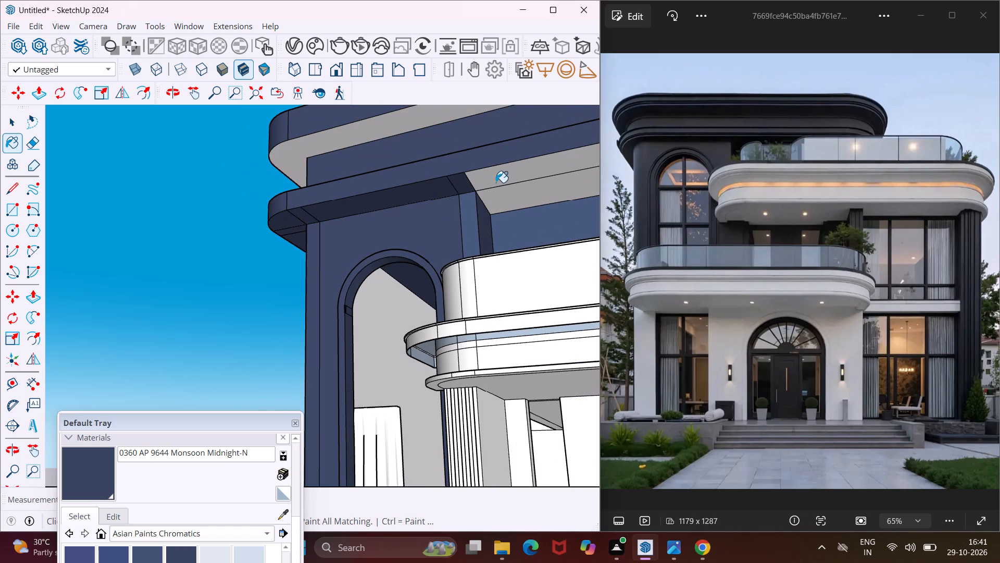
click(496, 200)
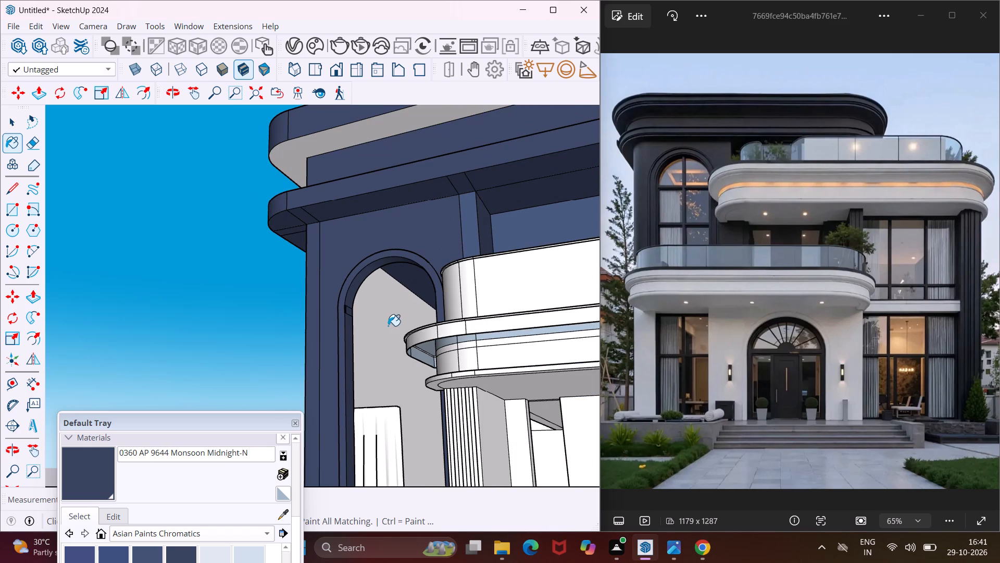
Paint the interior wall visible through the upper arched window opening with Monsoon Midnight-N.
click(388, 326)
Paint the upper cornice's underside and the lower cornice's underside pieces around the far rounded corner with Monsoon Midnight-N.
scroll(296, 302, down, 5)
middle_drag(287, 307, 310, 342)
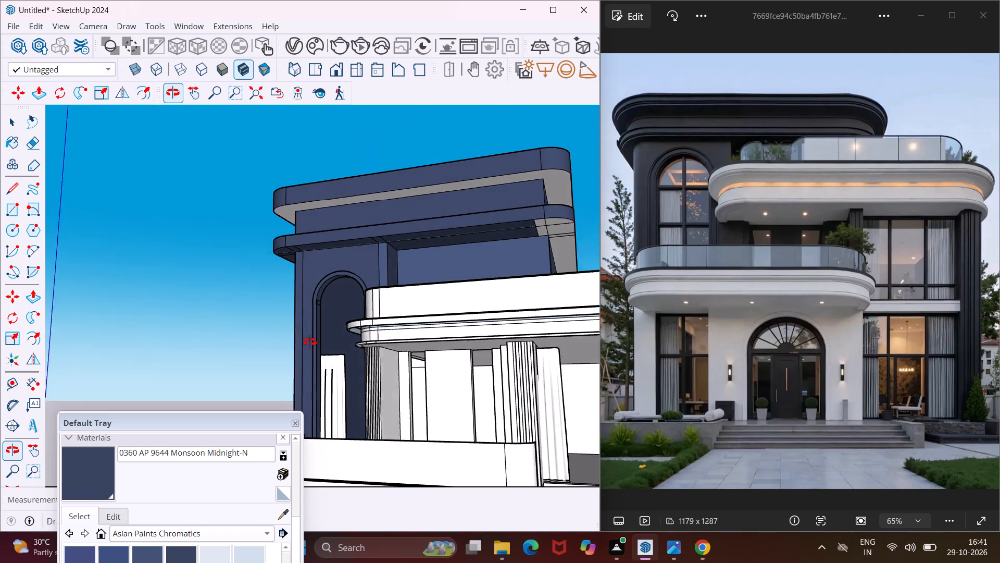
middle_drag(310, 342, 314, 350)
scroll(547, 229, up, 6)
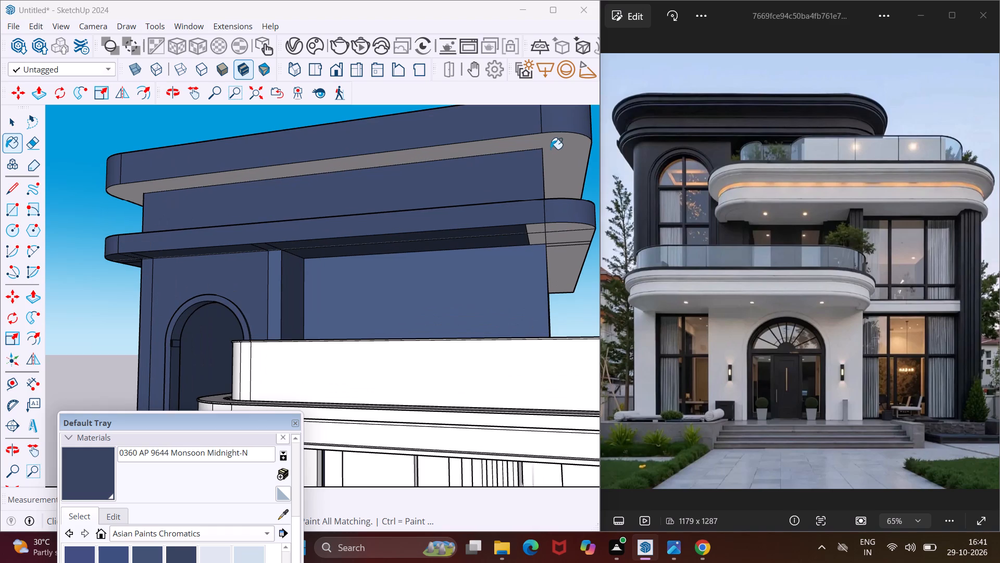
click(551, 149)
scroll(537, 229, up, 3)
click(537, 229)
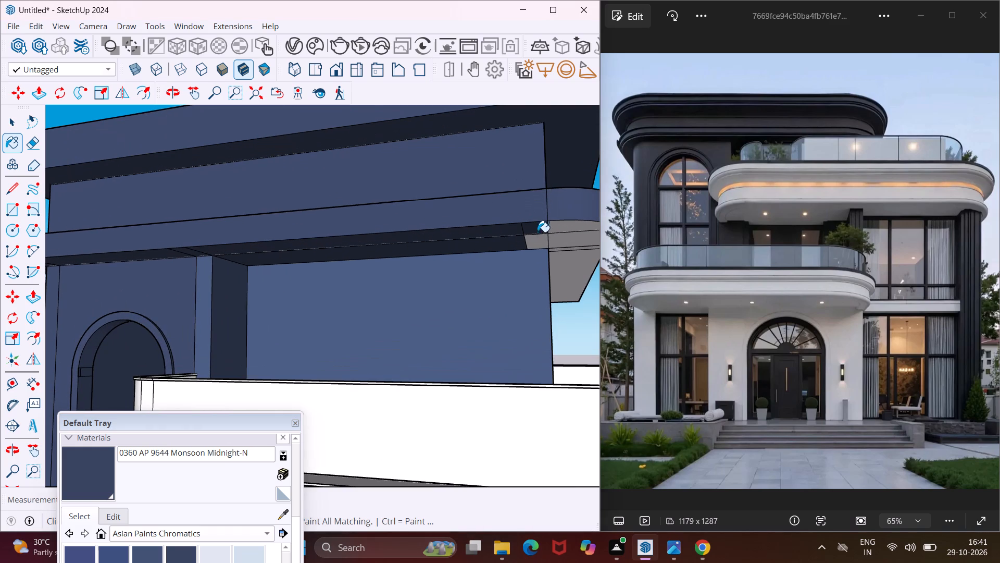
click(537, 242)
click(569, 229)
click(570, 237)
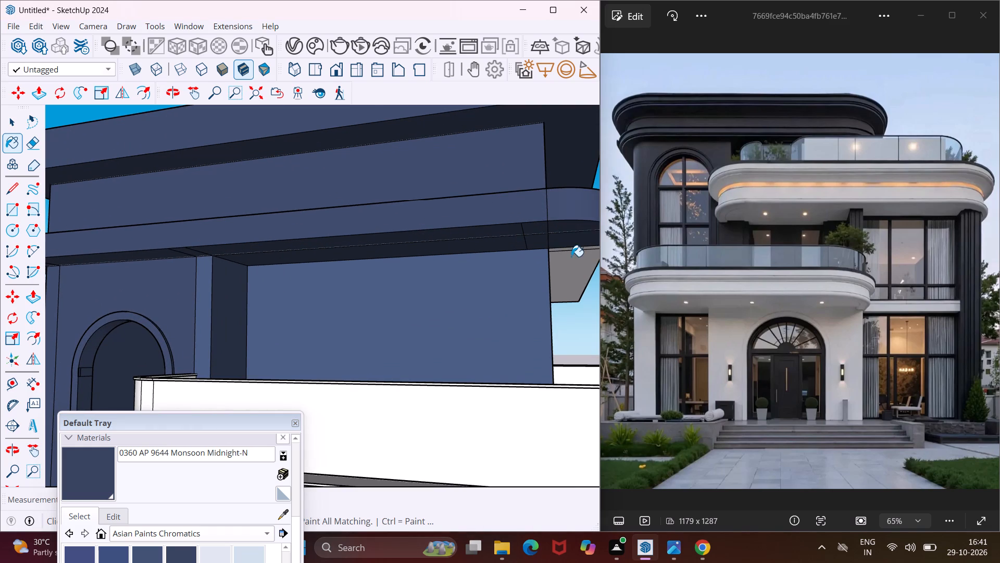
scroll(570, 253, up, 7)
click(566, 247)
click(561, 258)
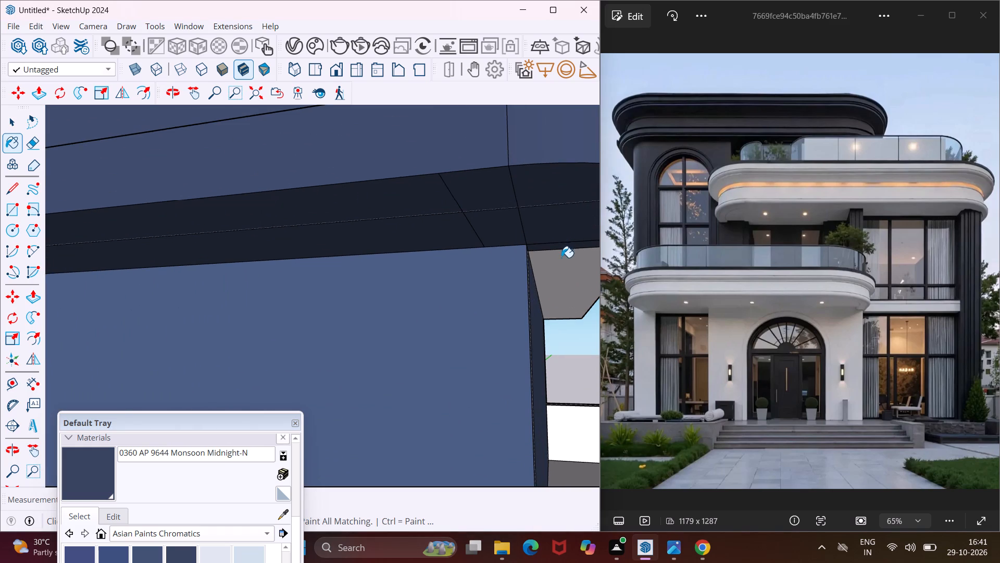
Inspect the upper storey and both cornices from the far corner and from a distance for unpainted faces.
middle_drag(417, 292, 457, 371)
scroll(406, 331, down, 5)
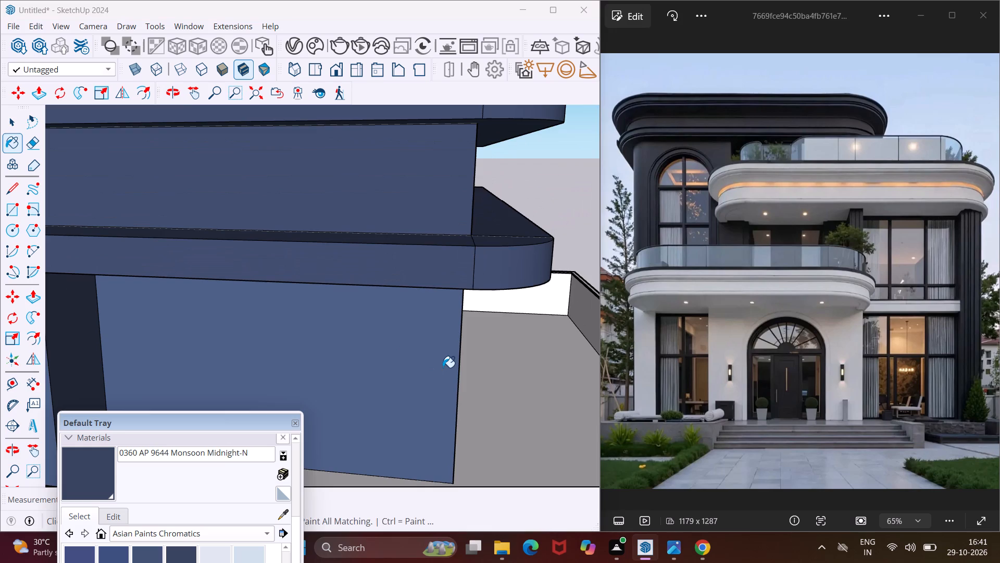
middle_drag(441, 364, 348, 354)
scroll(344, 307, down, 10)
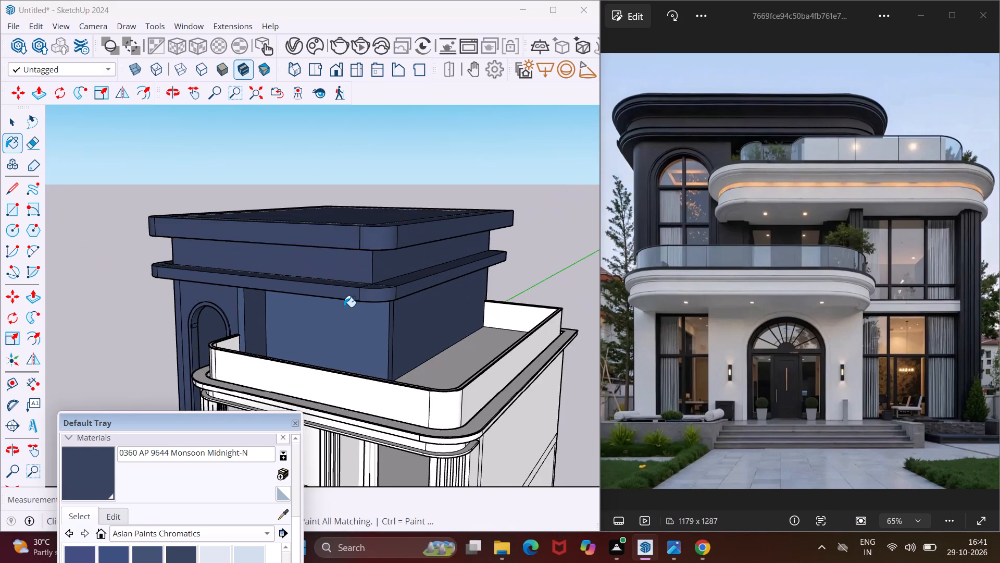
scroll(344, 307, down, 9)
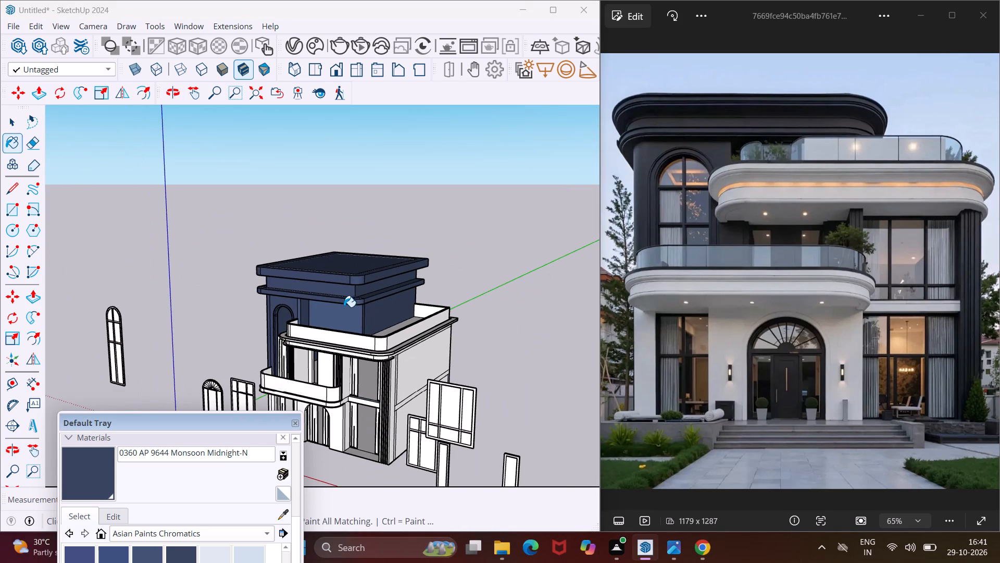
scroll(347, 292, down, 4)
scroll(312, 342, up, 20)
Paint the front of the middle storey's flat wall panel between the openings with Monsoon Midnight-N.
middle_drag(312, 343, 461, 319)
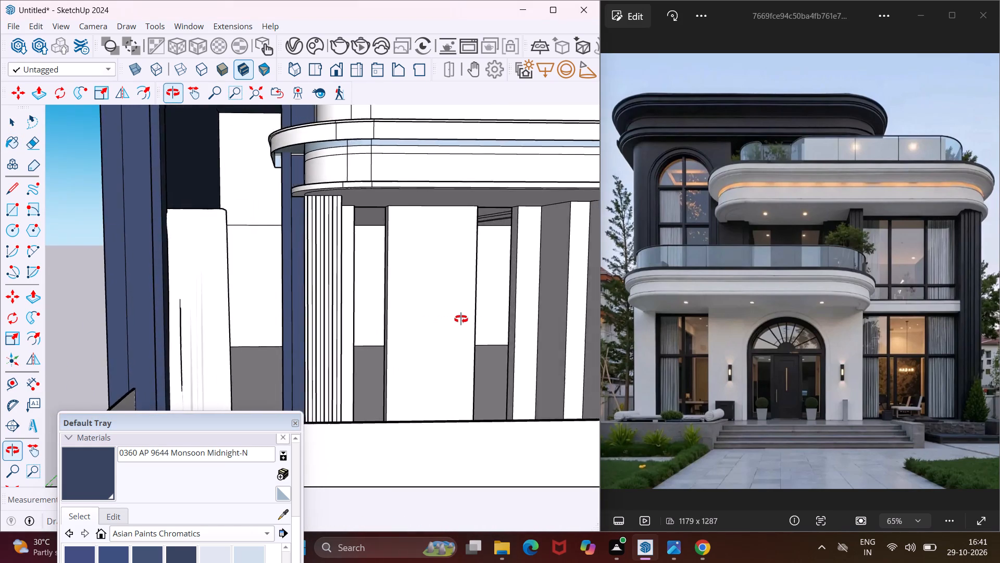
middle_drag(461, 319, 486, 327)
scroll(442, 307, up, 3)
click(439, 301)
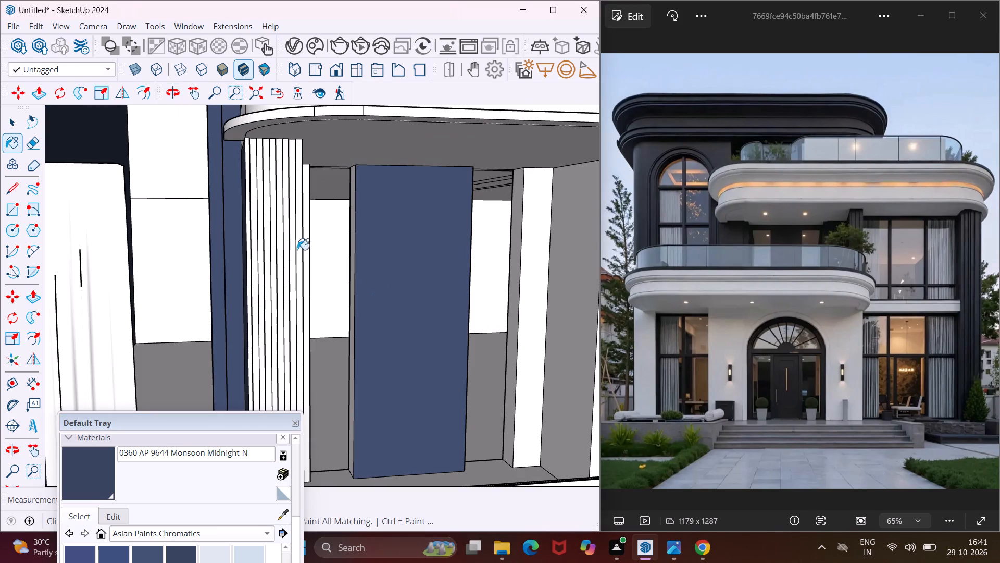
Paint the front strips of the fluted pilaster nearest the arched window with Monsoon Midnight-N.
click(280, 236)
click(280, 188)
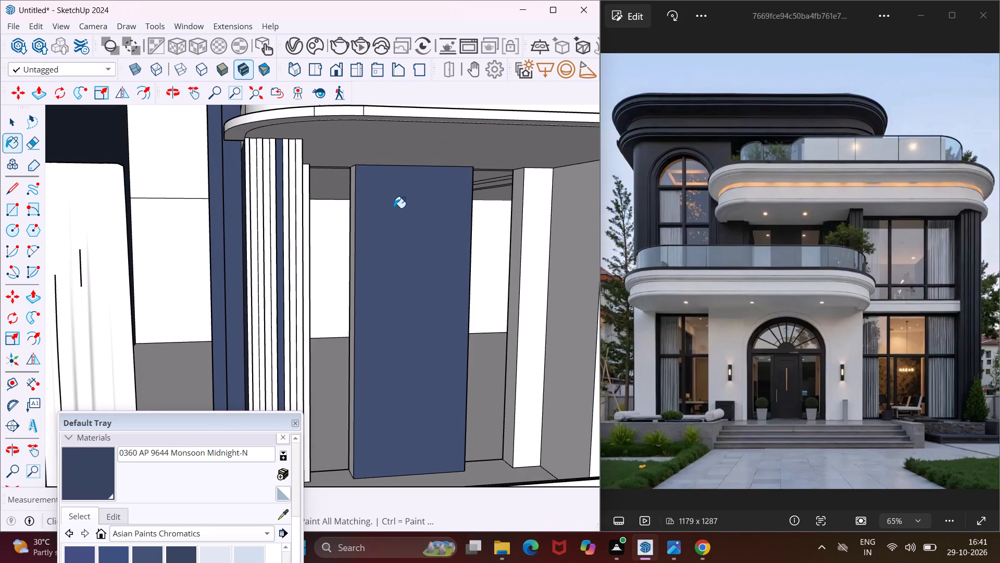
scroll(256, 195, up, 9)
click(246, 187)
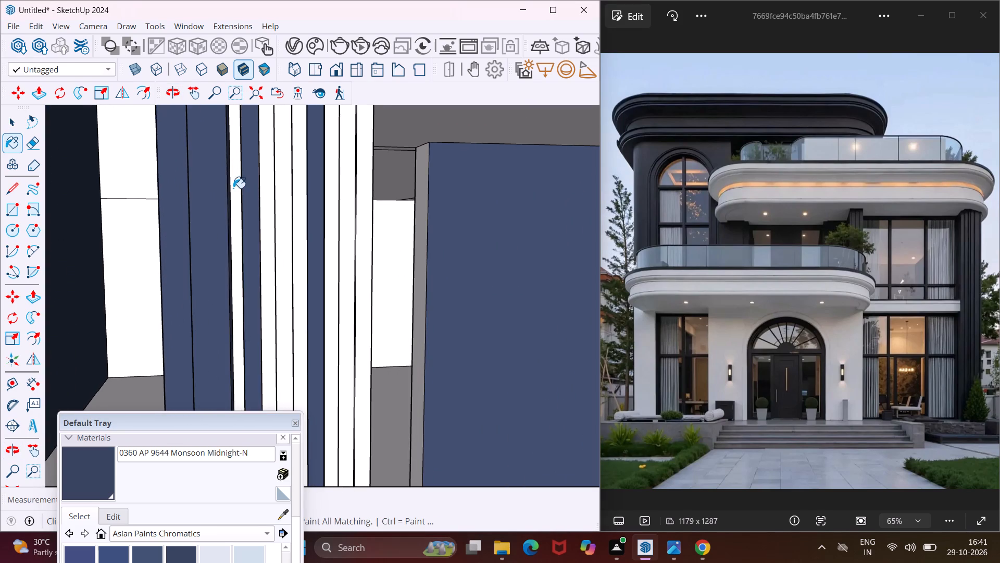
click(233, 188)
click(265, 191)
click(281, 195)
click(297, 192)
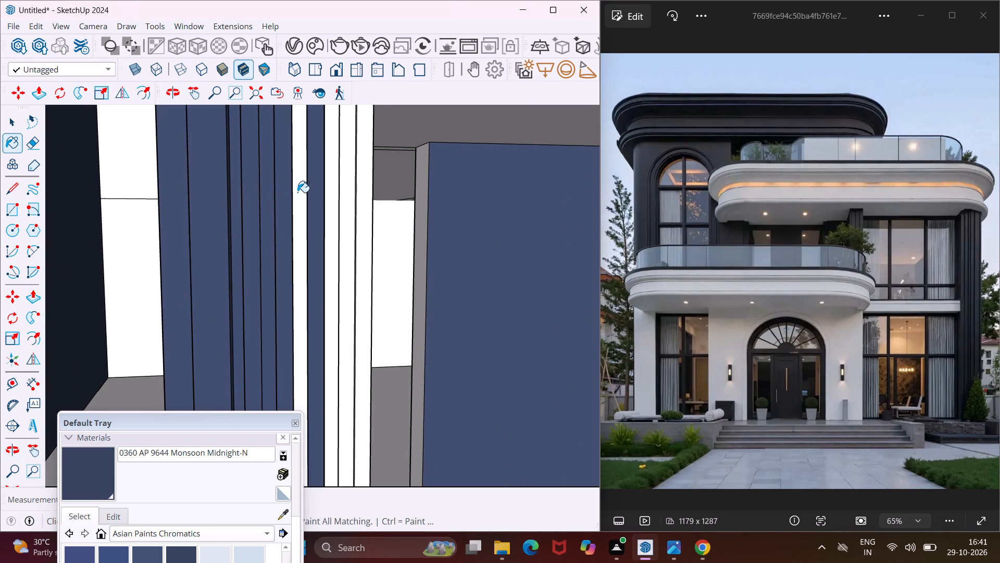
click(328, 197)
click(348, 191)
click(362, 191)
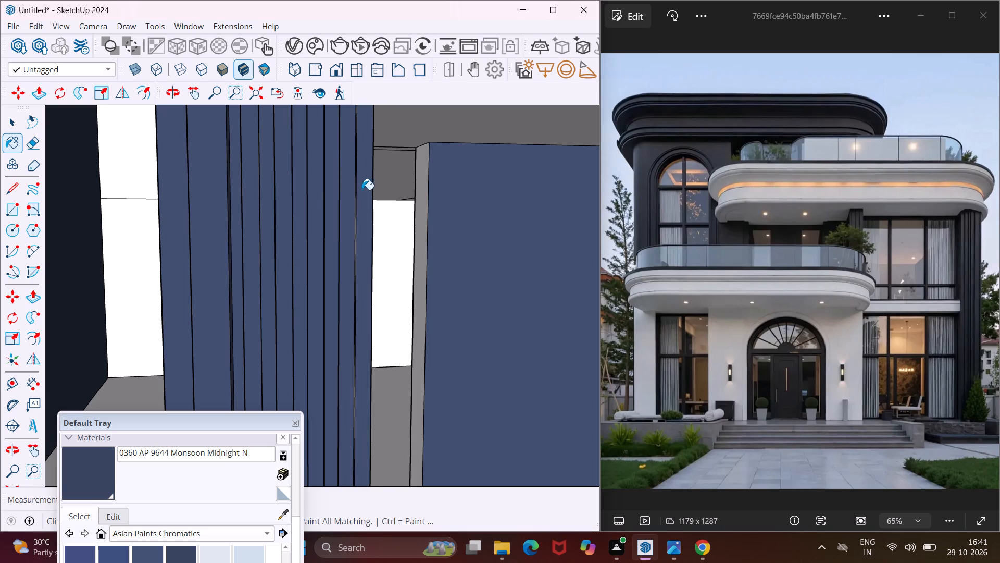
Paint the return wall beside the fluted pilaster, the adjoining narrow wall and its edge, and the rear wall with Monsoon Midnight-N.
middle_drag(360, 190, 219, 216)
click(214, 216)
click(385, 173)
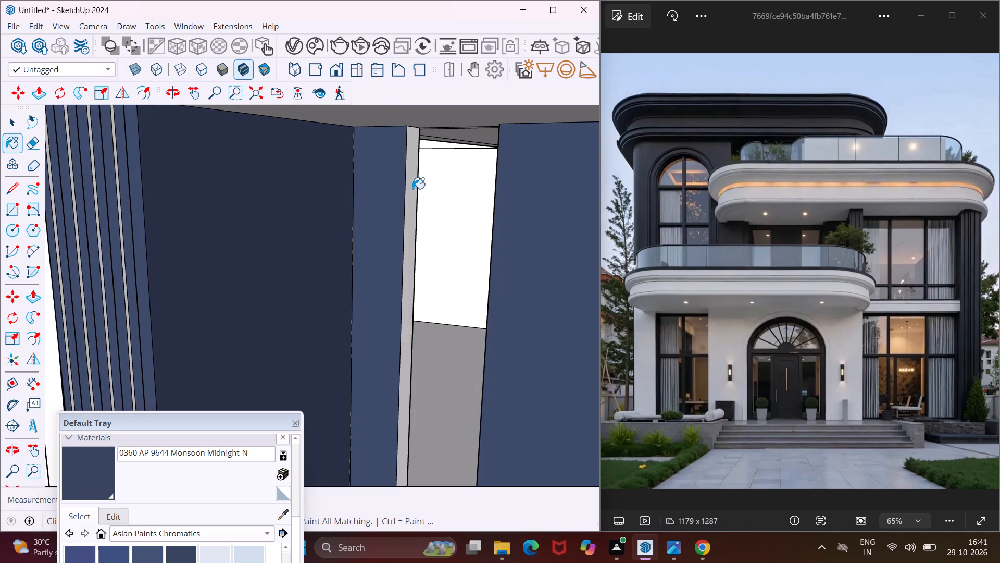
click(413, 189)
click(466, 176)
Paint the narrow side faces along one side of the first fluted pilaster's grooves with Monsoon Midnight-N.
scroll(448, 172, down, 3)
middle_drag(448, 172, 373, 181)
scroll(275, 224, up, 18)
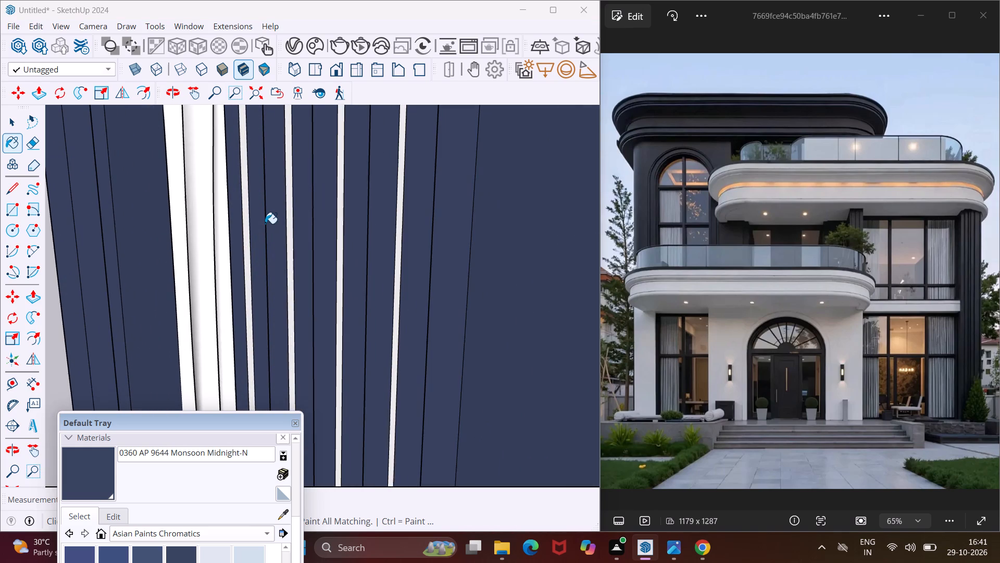
click(246, 210)
click(288, 212)
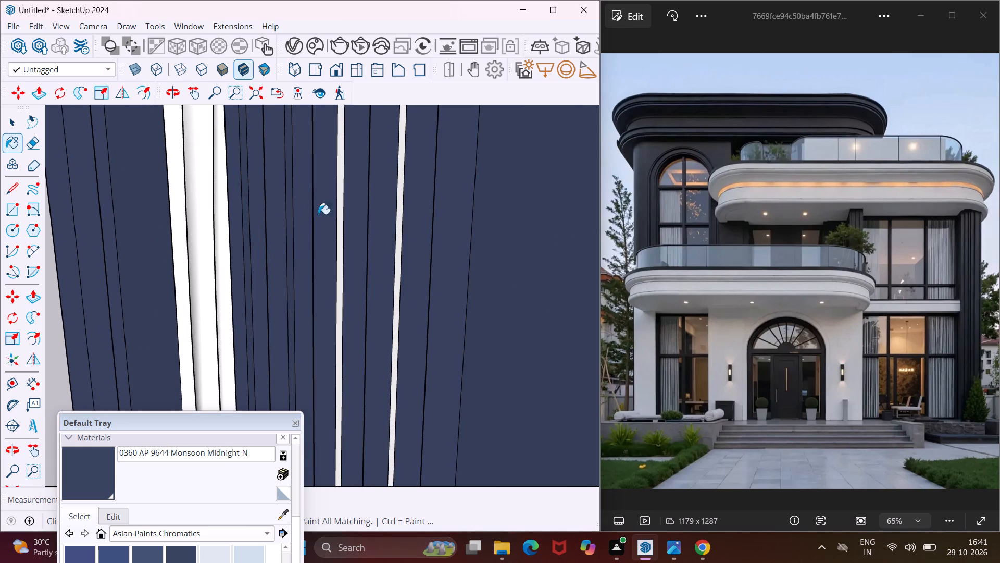
click(341, 209)
click(401, 224)
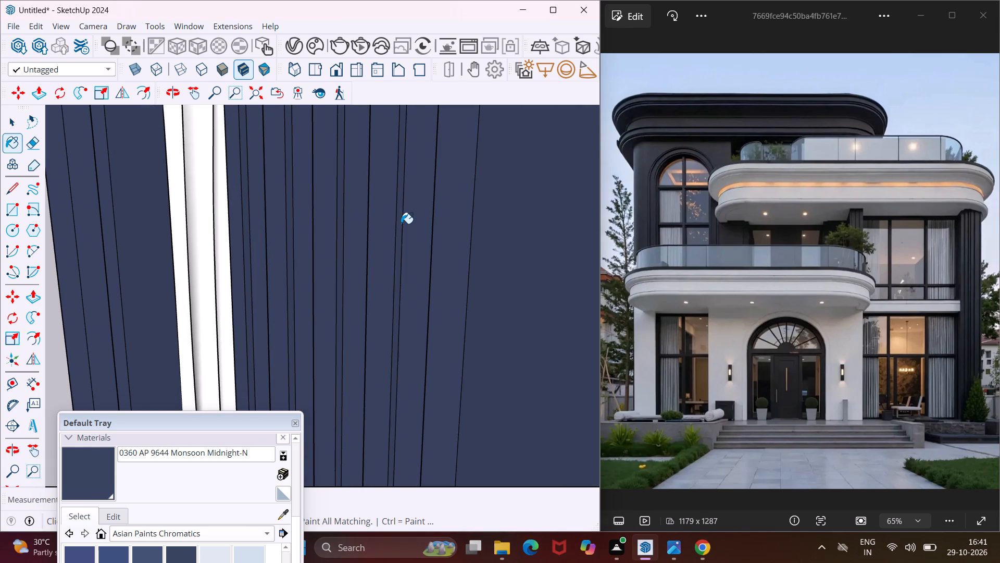
Paint the opposite narrow side faces of the first fluted pilaster's grooves with Monsoon Midnight-N.
middle_drag(398, 224, 779, 217)
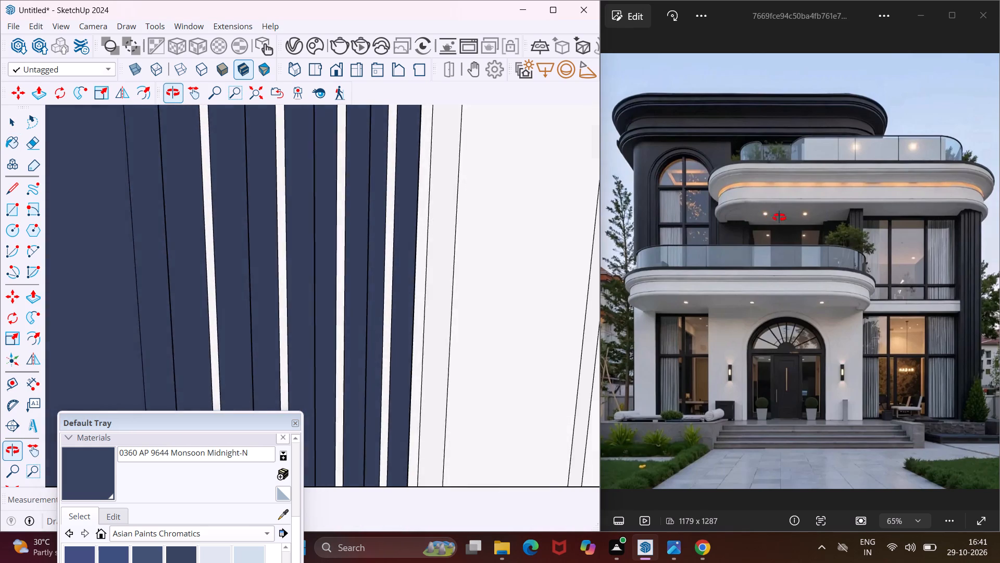
middle_drag(779, 217, 788, 220)
click(220, 275)
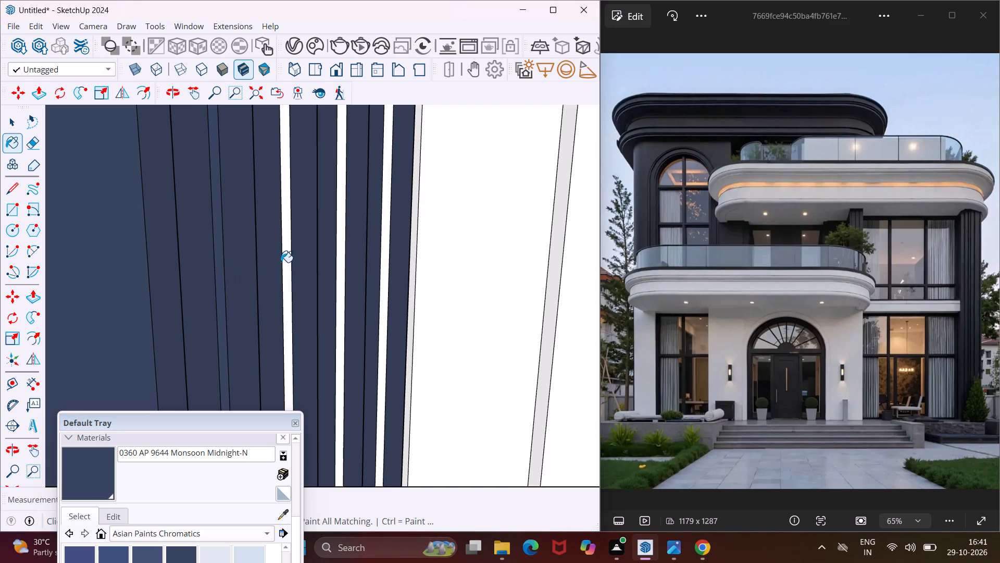
click(285, 260)
click(340, 250)
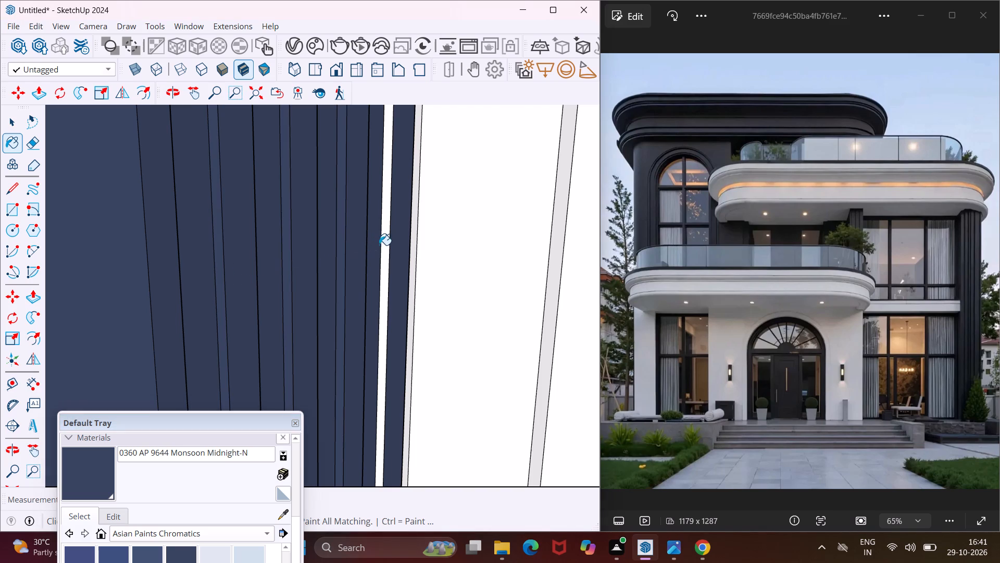
click(387, 243)
Paint the flat wall panel's side edge facing the first fluted pilaster with Monsoon Midnight-N.
middle_drag(358, 254, 229, 261)
scroll(127, 251, down, 3)
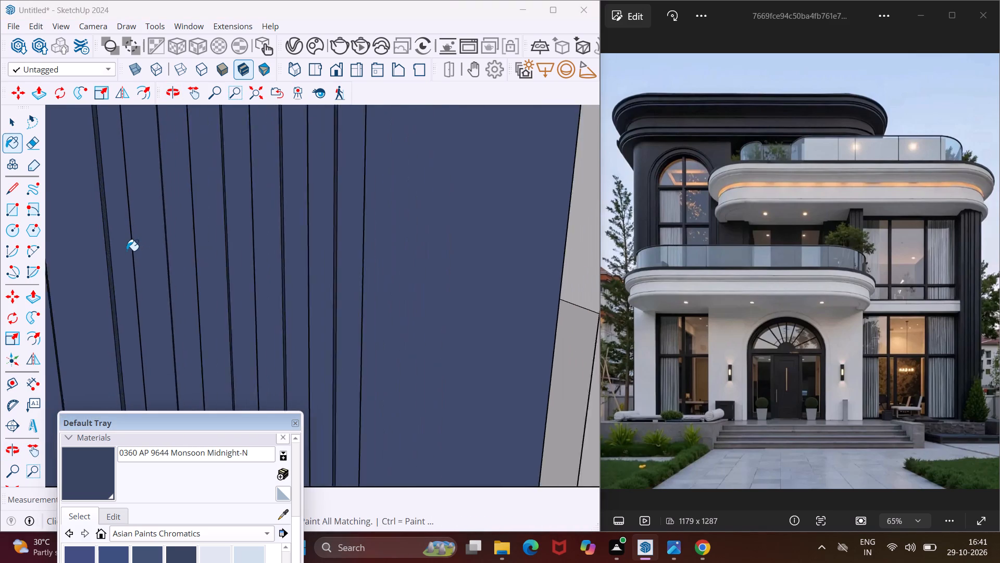
scroll(127, 251, down, 18)
scroll(126, 249, down, 3)
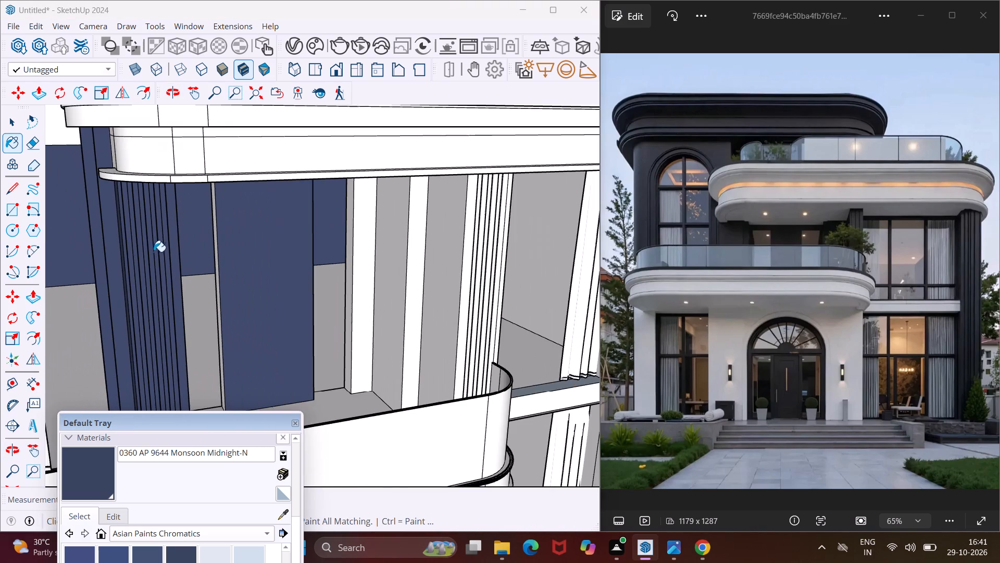
scroll(206, 239, up, 8)
scroll(253, 234, down, 3)
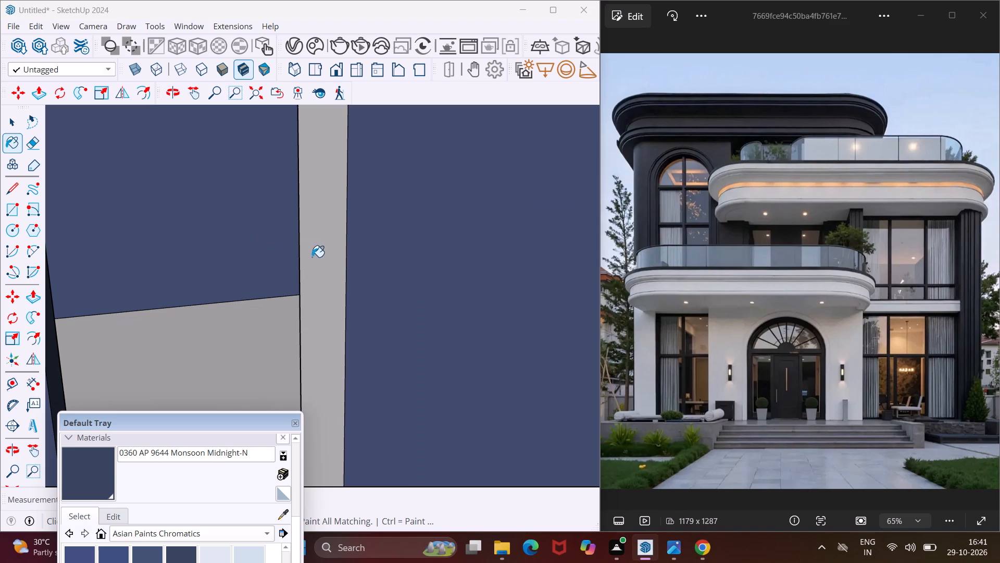
click(312, 257)
Paint the stepped wall fronts and return faces between the flat panel and the second fluted pilaster with Monsoon Midnight-N.
scroll(138, 235, down, 5)
scroll(353, 249, up, 3)
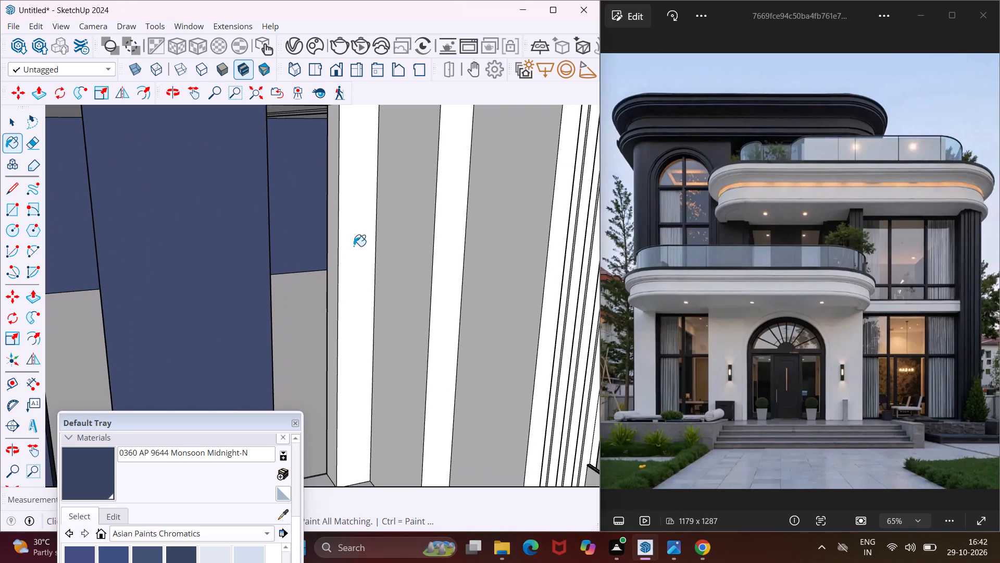
click(352, 246)
click(328, 249)
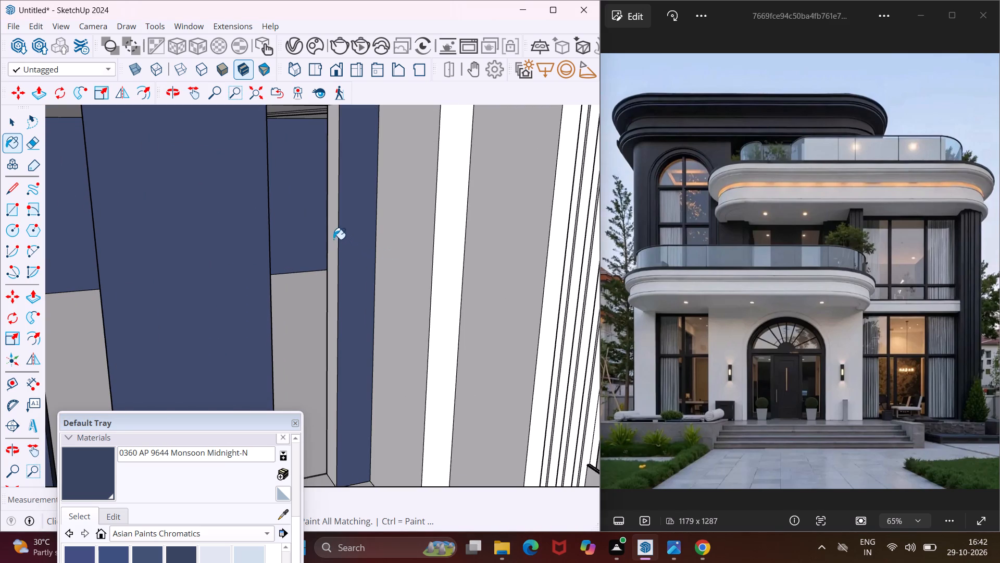
click(333, 239)
click(392, 237)
click(454, 228)
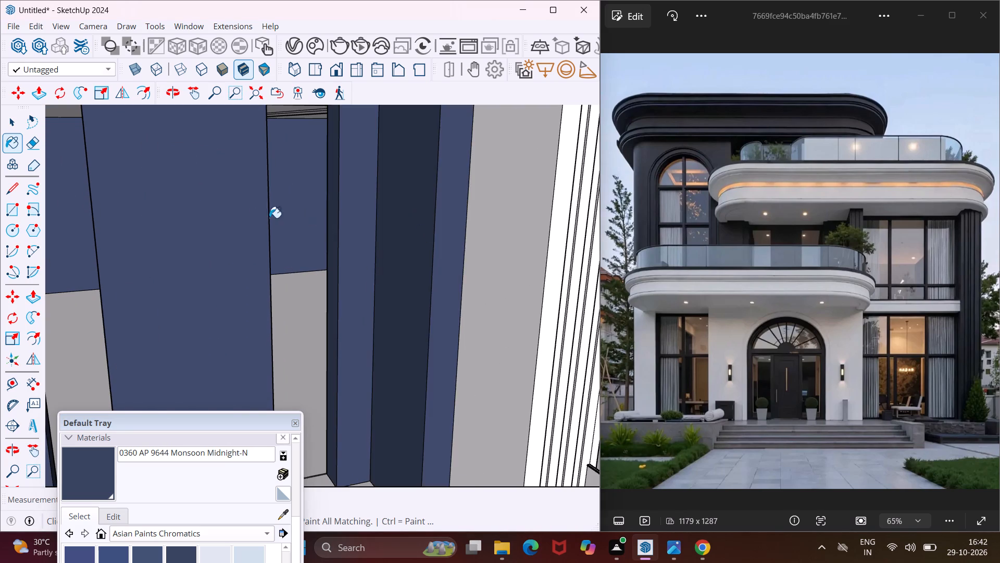
scroll(233, 218, down, 5)
scroll(389, 230, up, 3)
click(433, 241)
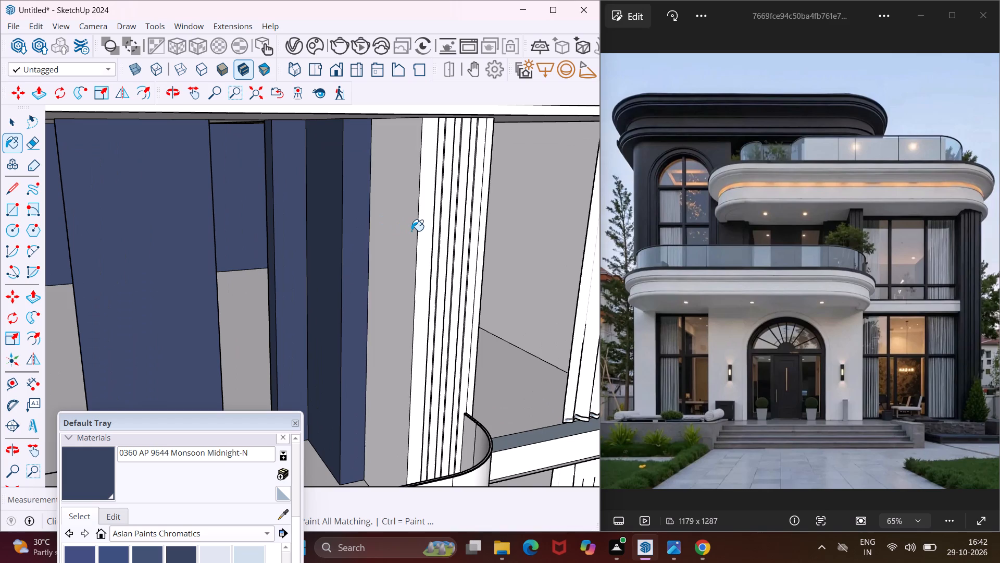
click(411, 231)
click(422, 220)
Paint the flat wall panel's other side edge, facing the second fluted pilaster, with Monsoon Midnight-N.
middle_drag(444, 212, 341, 212)
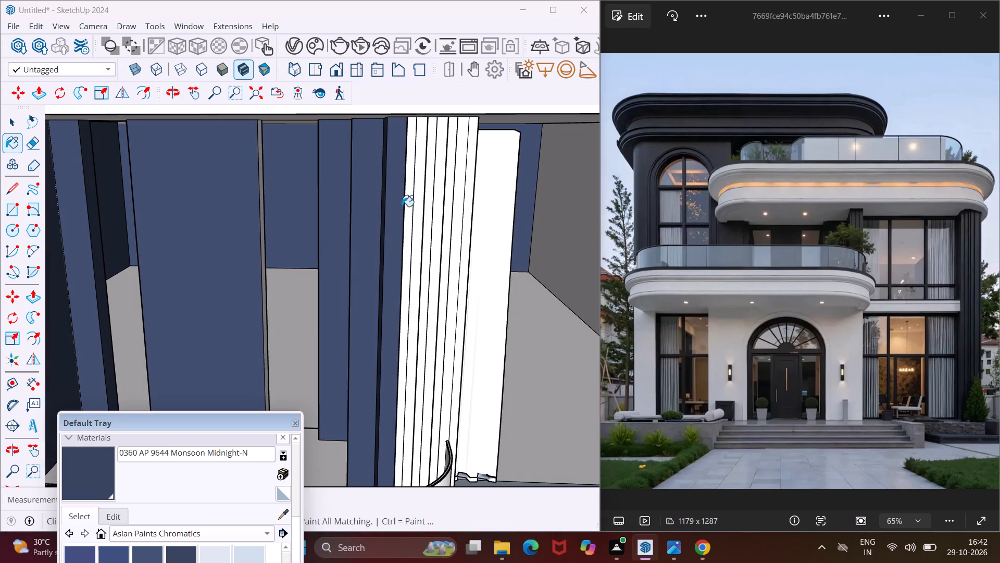
scroll(254, 168, up, 3)
middle_drag(265, 156, 190, 163)
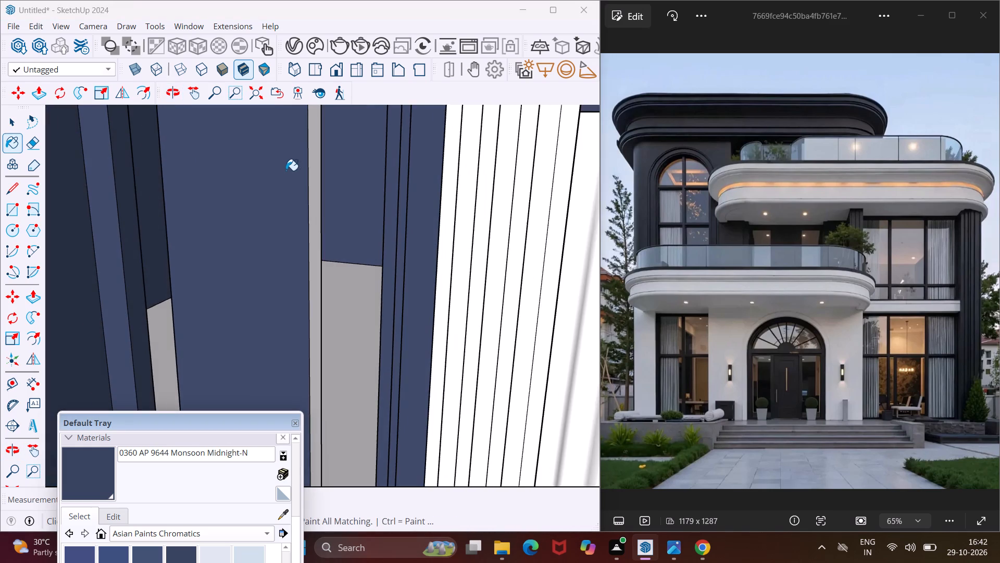
scroll(290, 173, up, 3)
click(324, 168)
Paint the second fluted pilaster's side face toward the tall window and its flute fronts with Monsoon Midnight-N.
scroll(296, 162, down, 7)
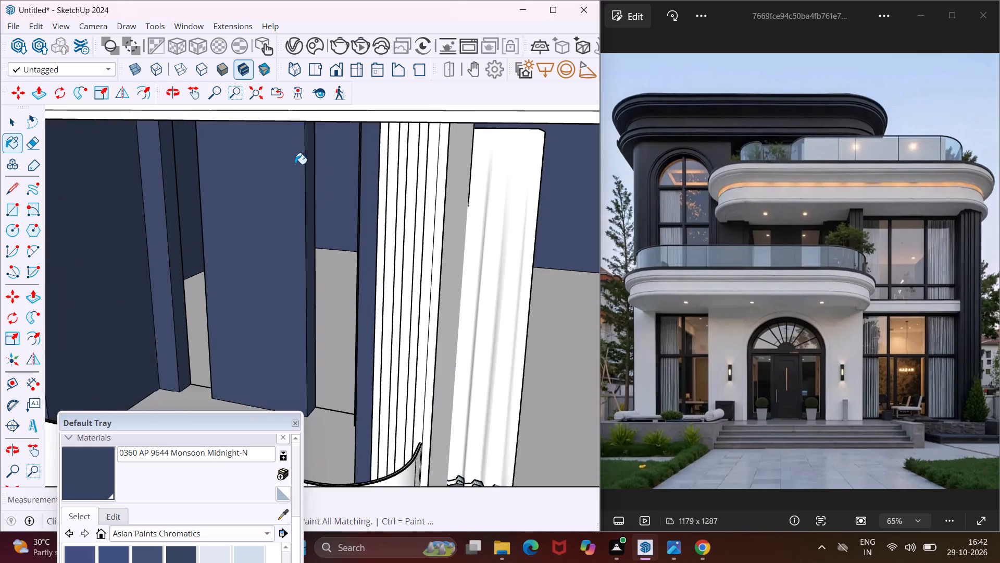
scroll(295, 164, down, 2)
click(412, 175)
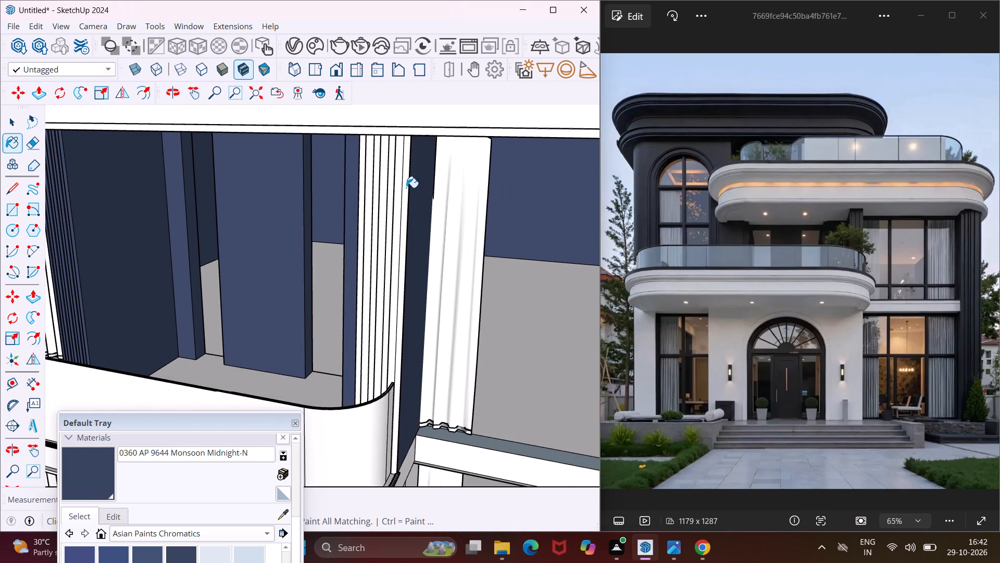
scroll(405, 187, up, 2)
click(404, 176)
scroll(404, 175, up, 7)
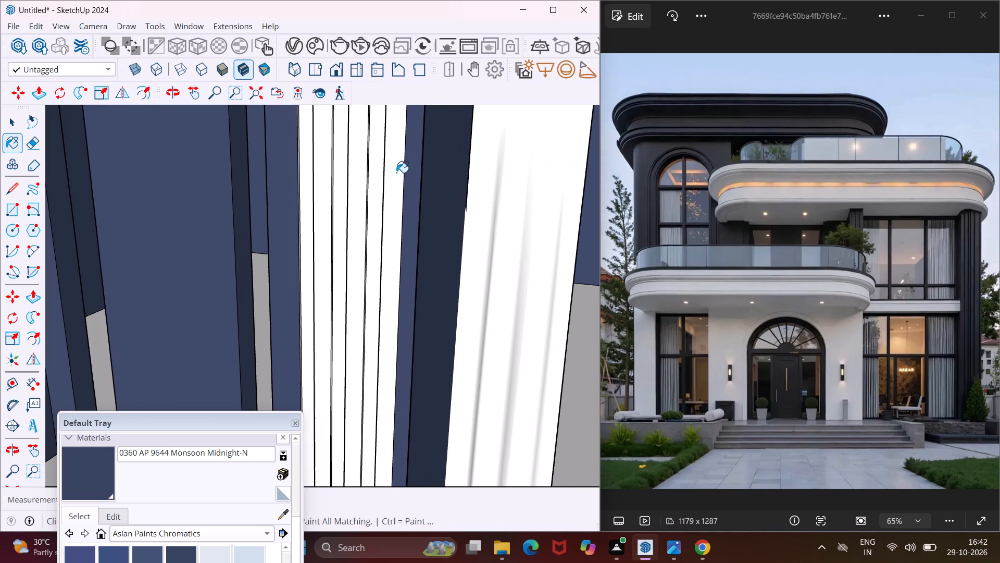
click(396, 173)
click(368, 187)
click(377, 185)
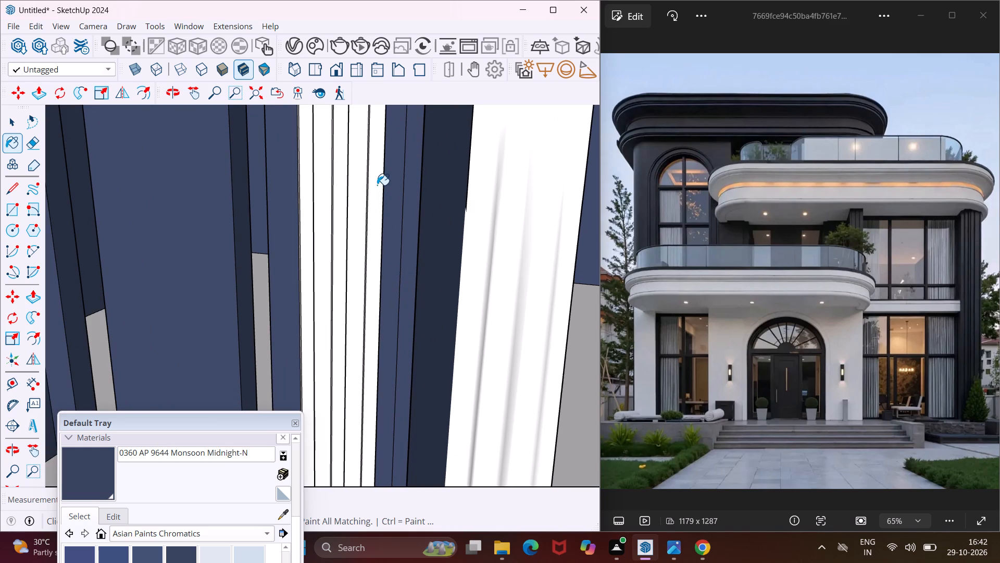
click(361, 197)
click(335, 203)
click(330, 199)
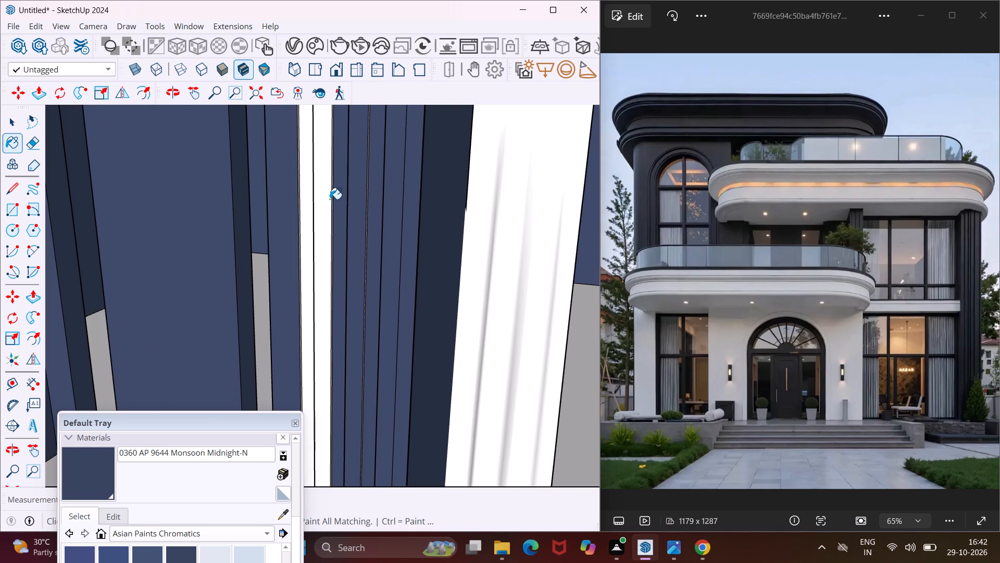
click(312, 182)
Paint the exposed narrow side faces of the second fluted pilaster's grooves with Monsoon Midnight-N.
scroll(309, 181, up, 7)
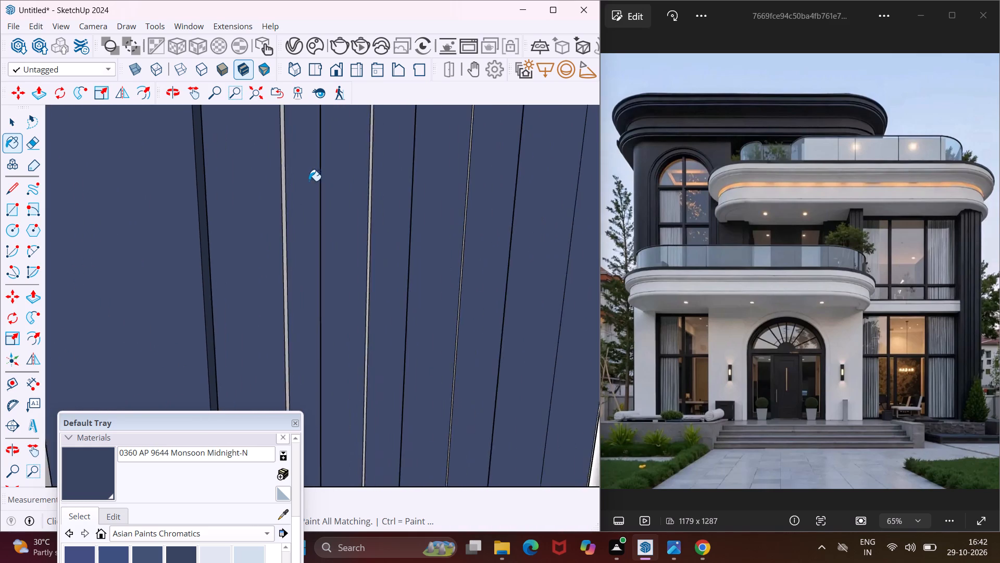
scroll(309, 181, up, 5)
click(276, 202)
scroll(273, 199, down, 5)
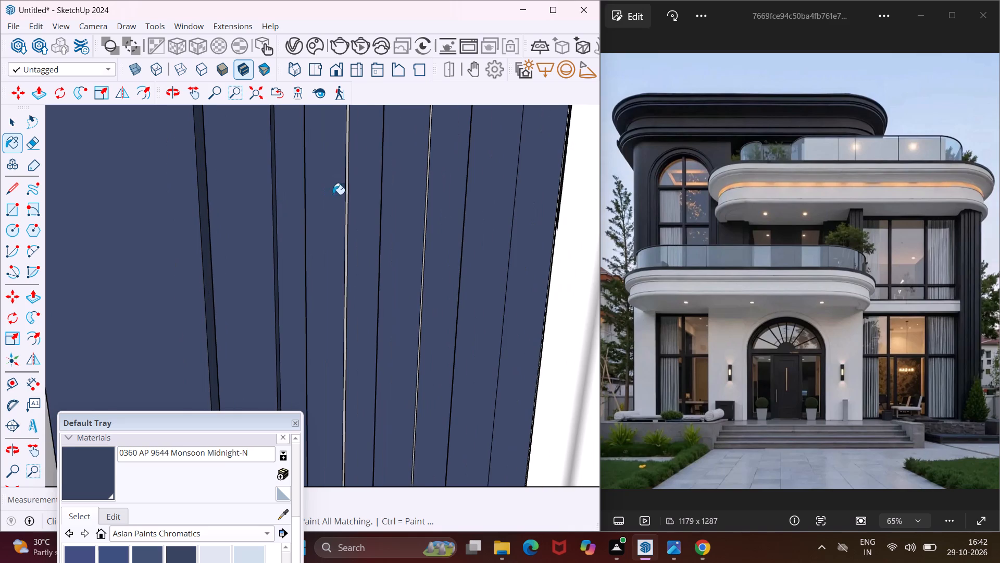
click(343, 192)
click(346, 191)
Paint the remaining light side faces inside the second fluted pilaster's grooves with Monsoon Midnight-N.
middle_drag(350, 189, 488, 221)
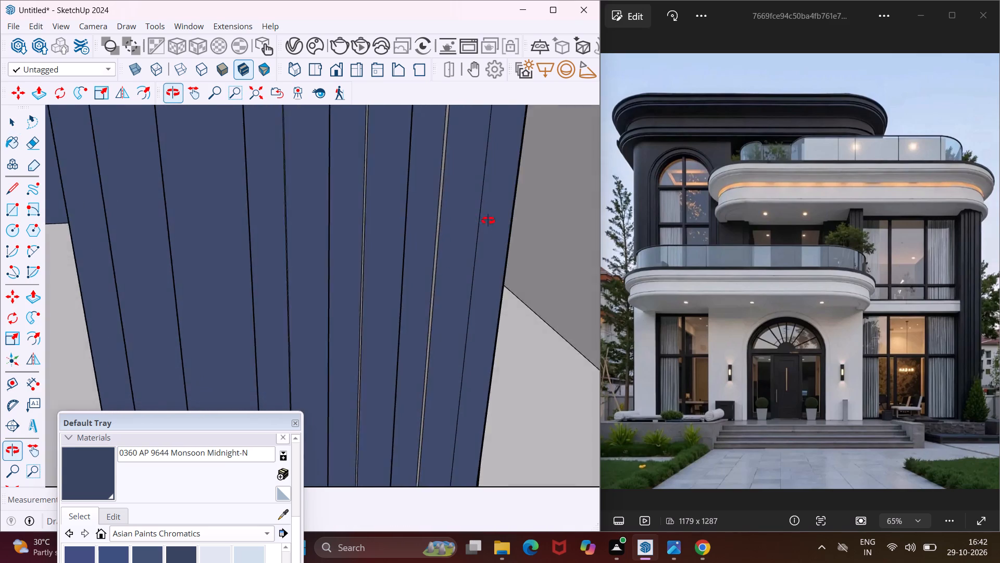
middle_drag(488, 221, 630, 277)
middle_drag(622, 277, 393, 257)
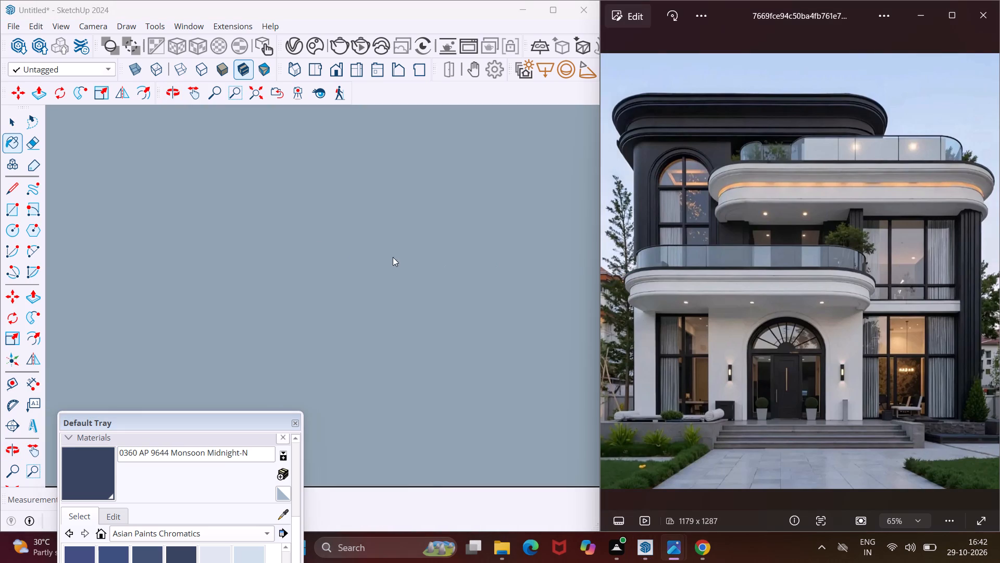
middle_drag(393, 257, 289, 236)
scroll(216, 207, down, 7)
scroll(182, 211, down, 20)
scroll(182, 211, down, 2)
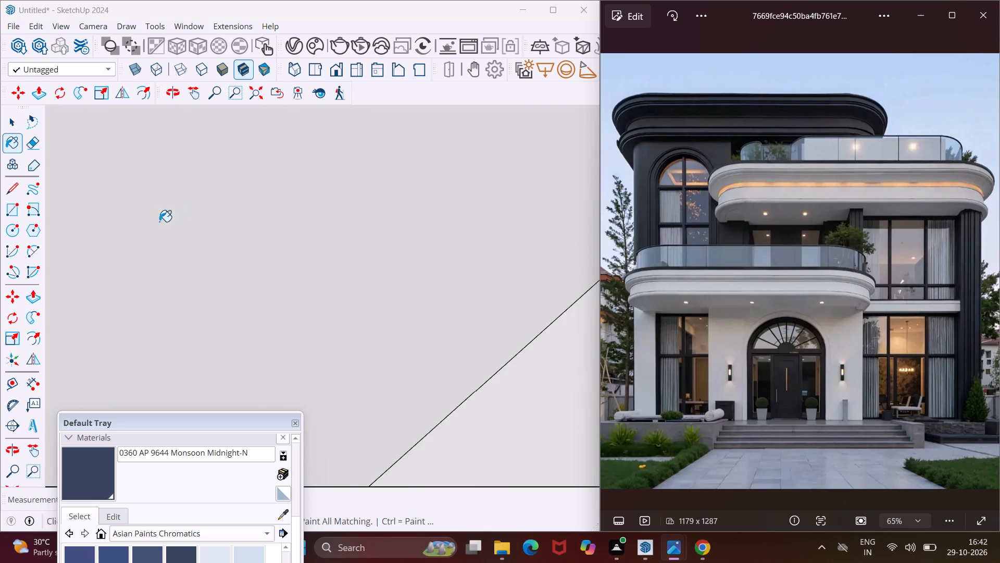
scroll(159, 222, down, 20)
scroll(159, 222, down, 20)
scroll(159, 222, down, 3)
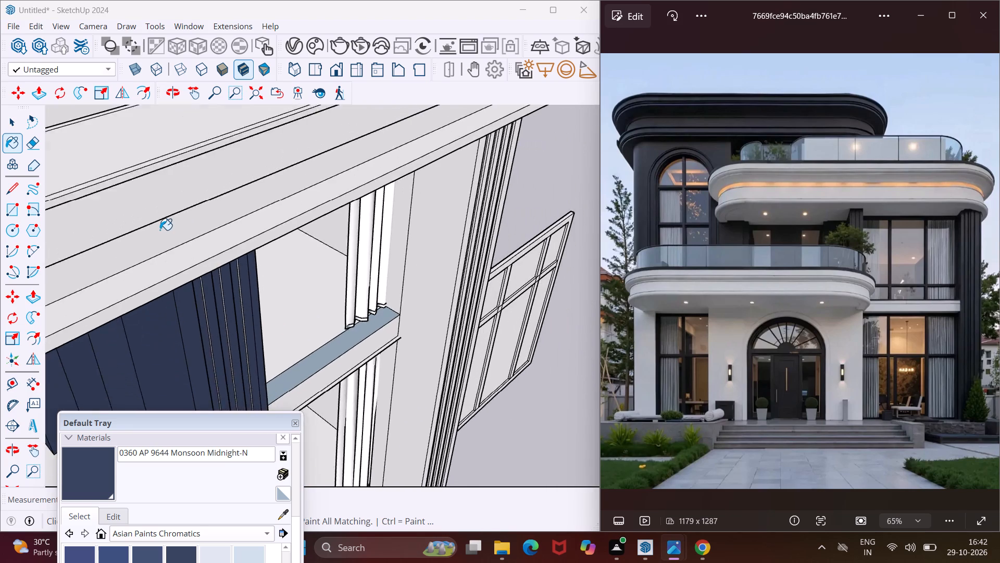
scroll(160, 230, down, 7)
scroll(180, 296, up, 12)
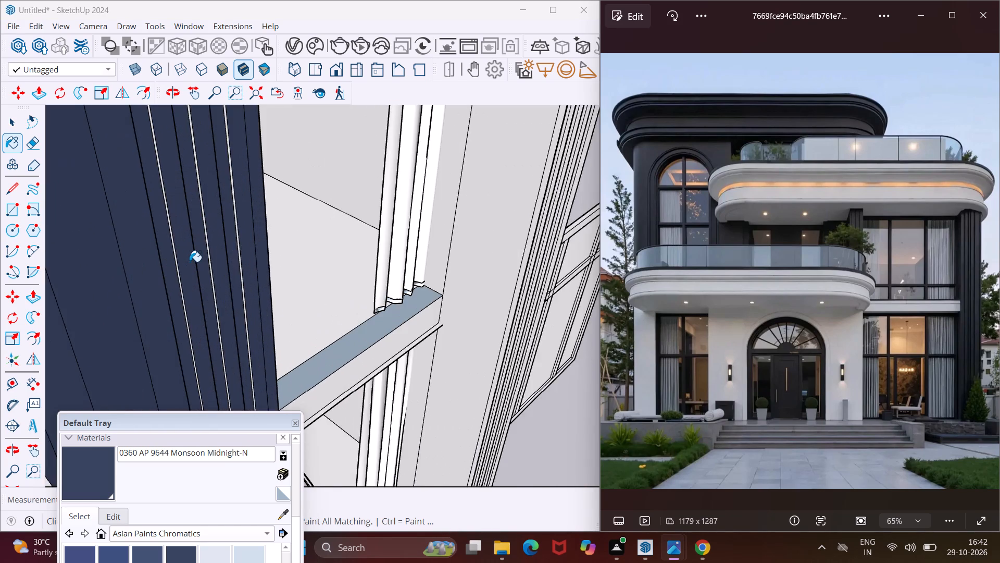
scroll(190, 262, up, 6)
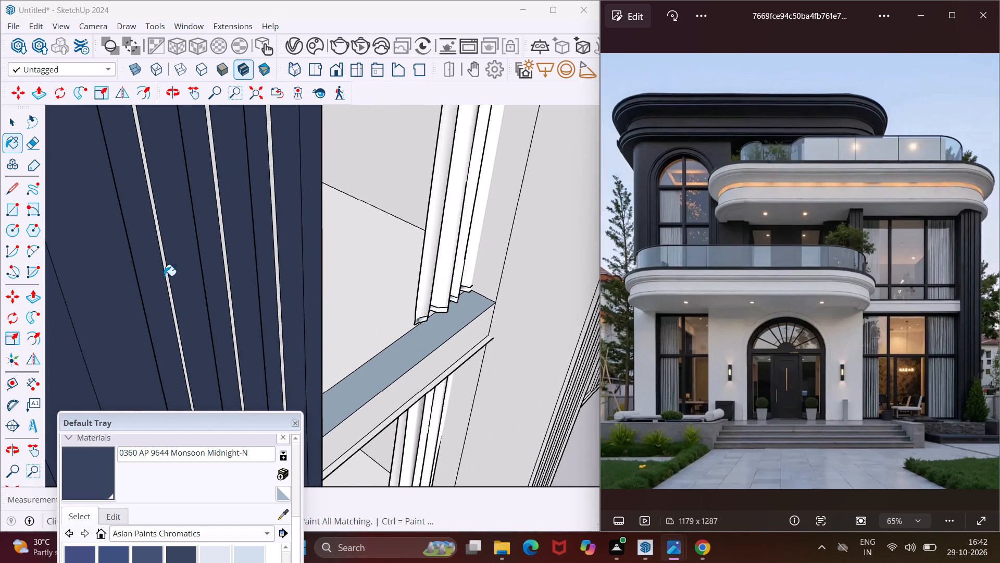
click(162, 259)
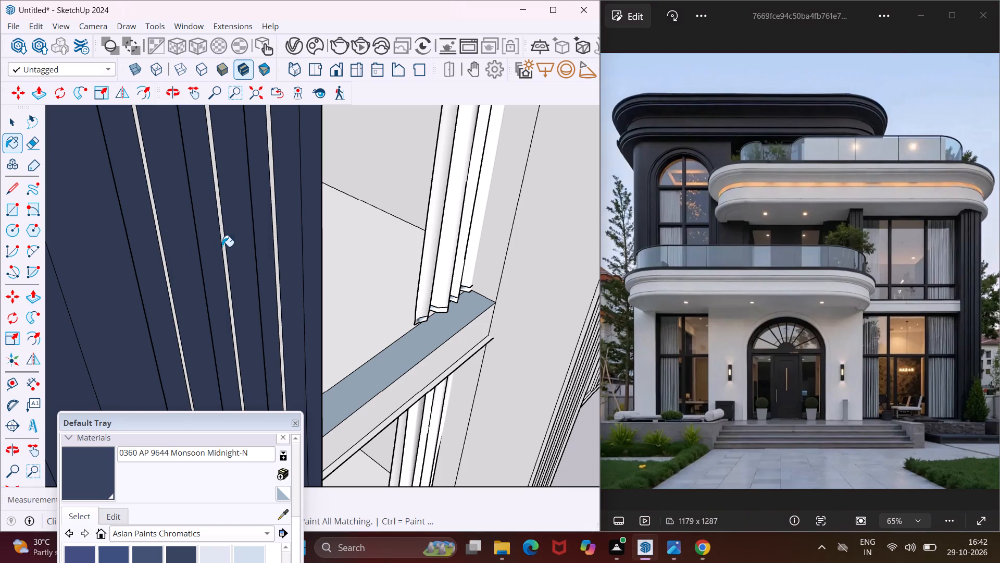
click(223, 236)
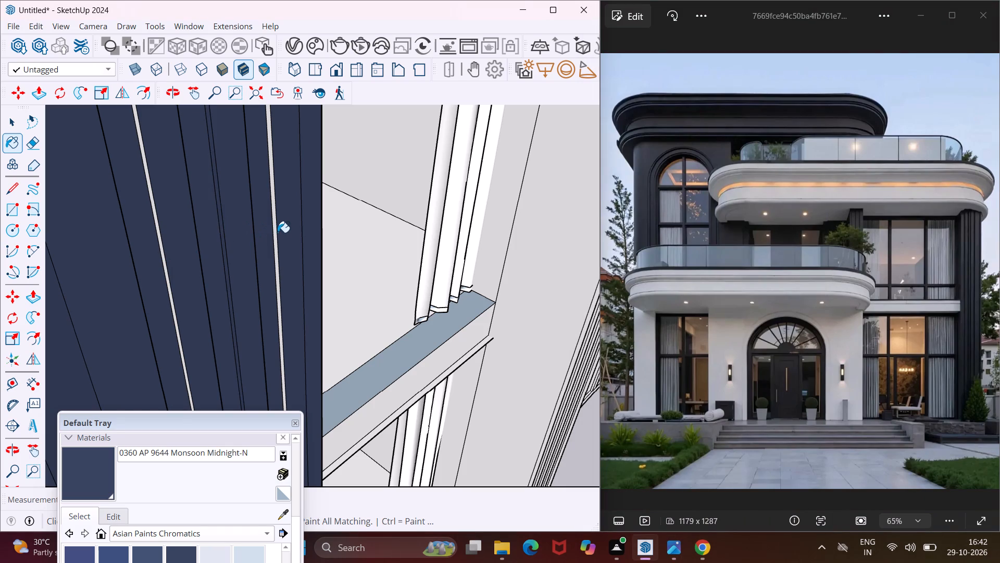
click(275, 227)
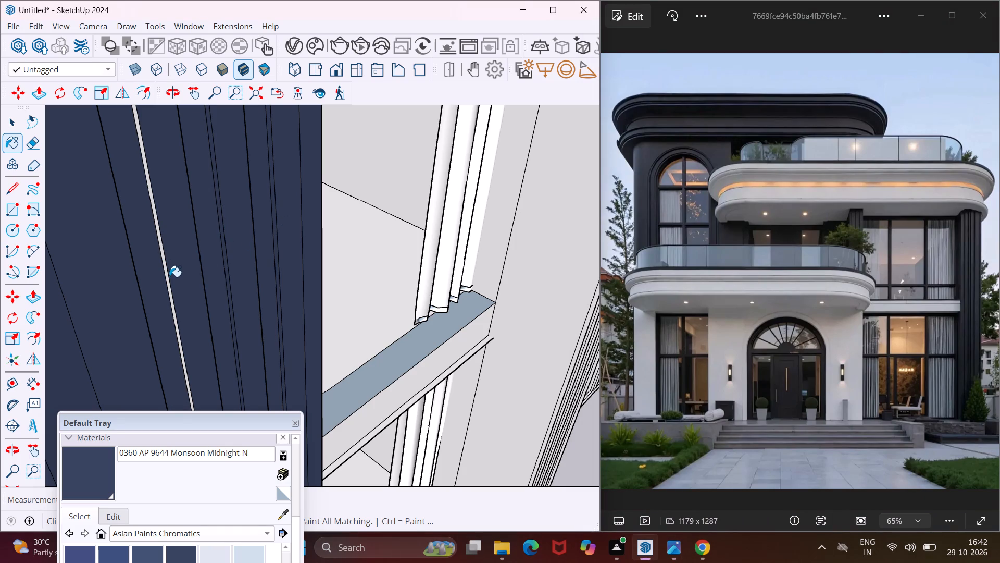
click(166, 276)
scroll(158, 272, up, 4)
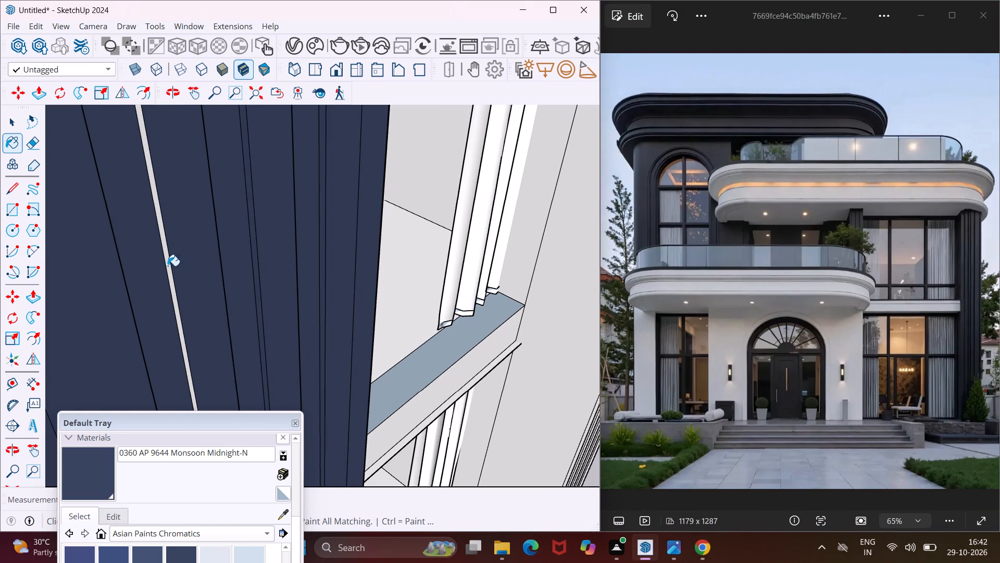
click(167, 266)
Paint the outer corner pilaster's side face toward the tall window and its nearest flute fronts with Monsoon Midnight-N.
middle_drag(219, 267, 134, 289)
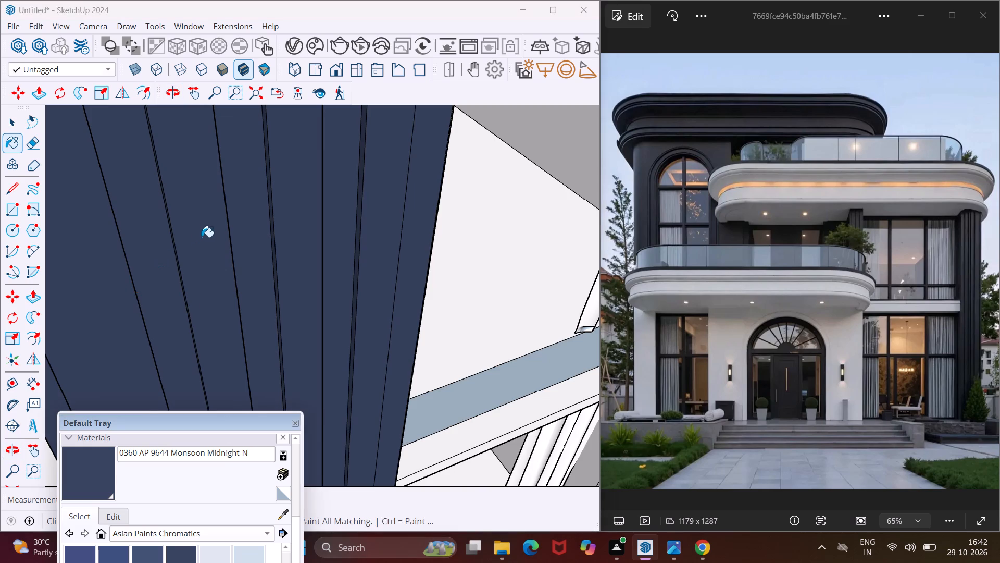
scroll(211, 224, down, 12)
scroll(208, 223, up, 1)
middle_drag(208, 223, 303, 163)
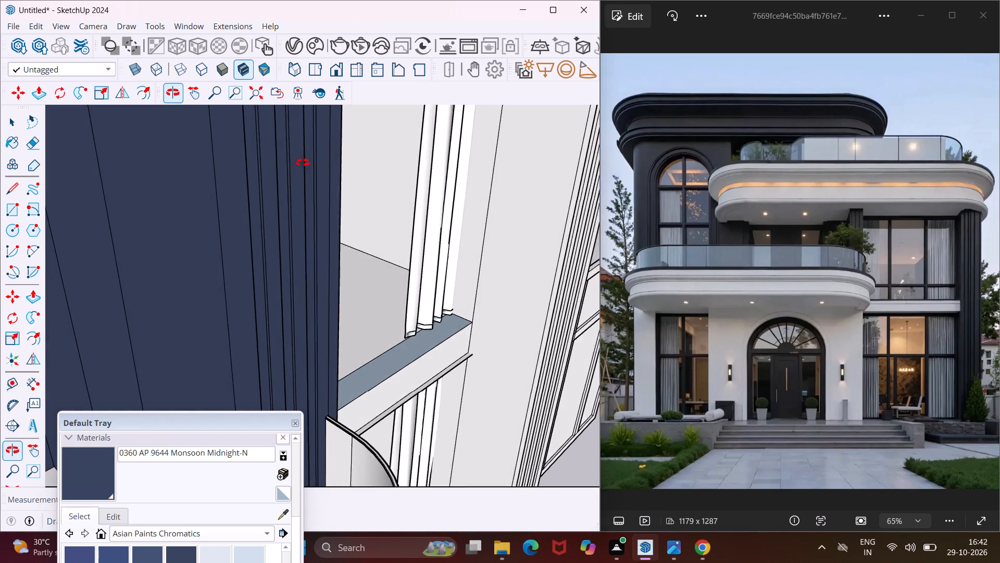
middle_drag(303, 163, 160, 230)
scroll(151, 228, down, 11)
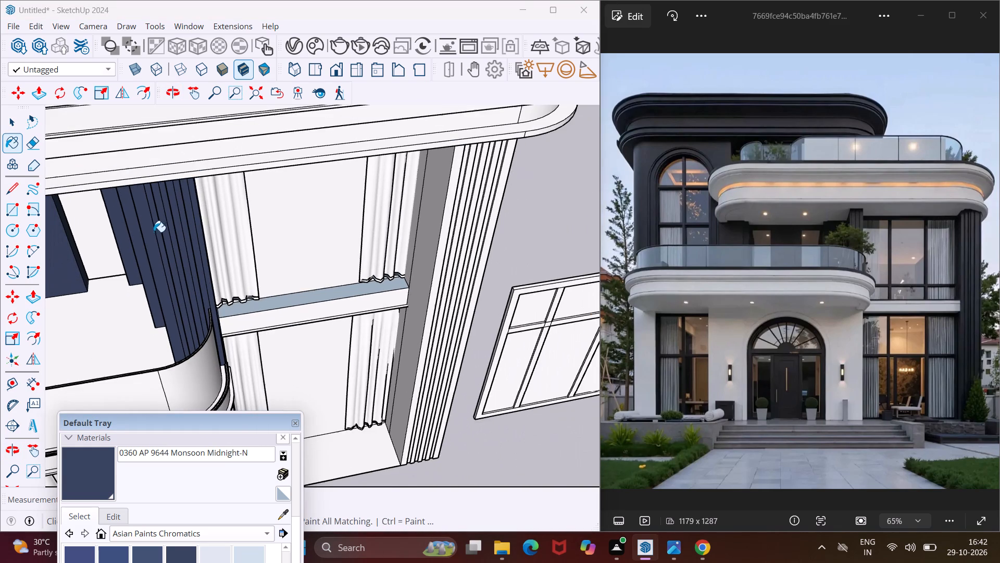
scroll(447, 215, up, 5)
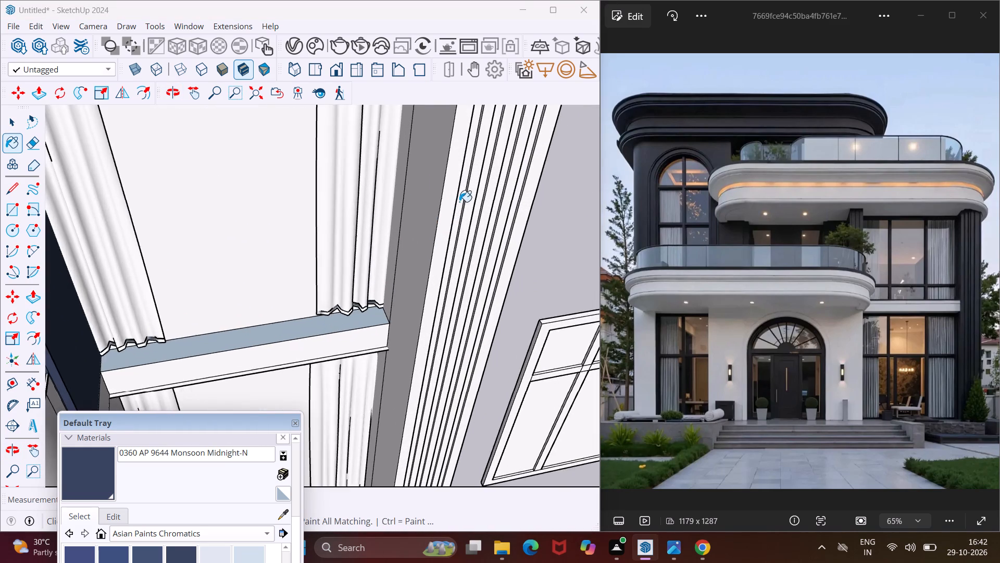
scroll(445, 191, up, 3)
click(444, 183)
click(440, 173)
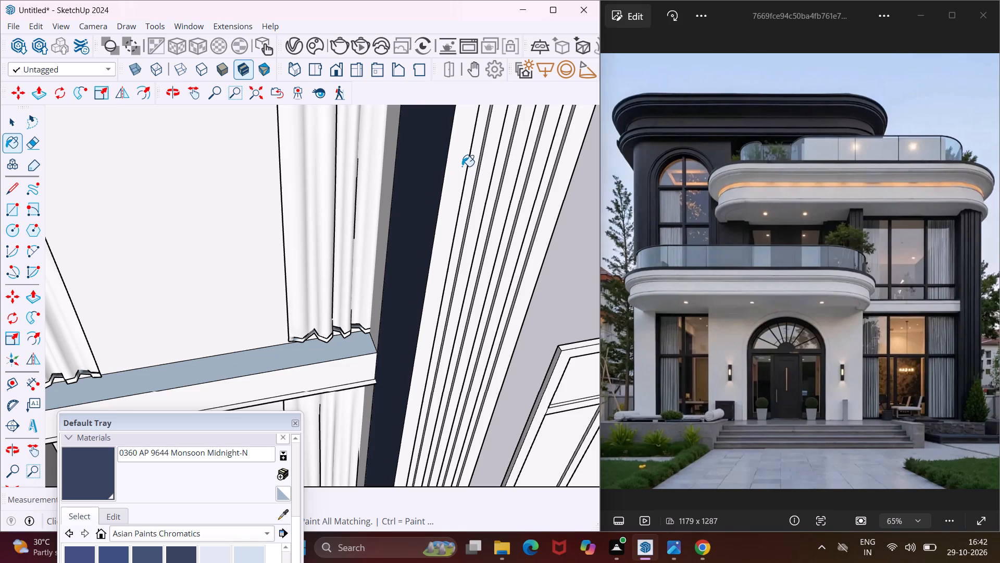
click(459, 164)
scroll(465, 168, up, 4)
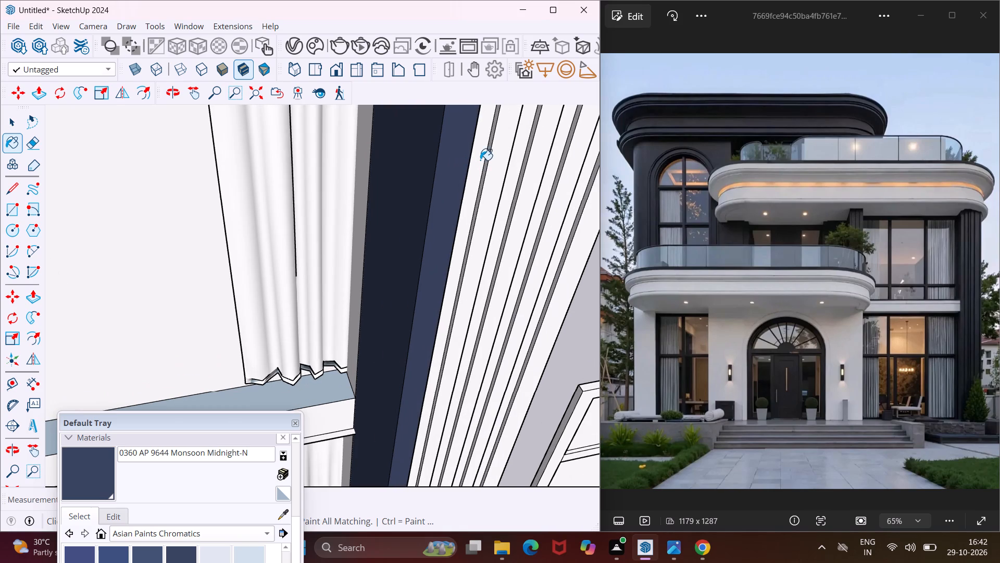
click(480, 160)
click(497, 156)
click(518, 146)
click(537, 149)
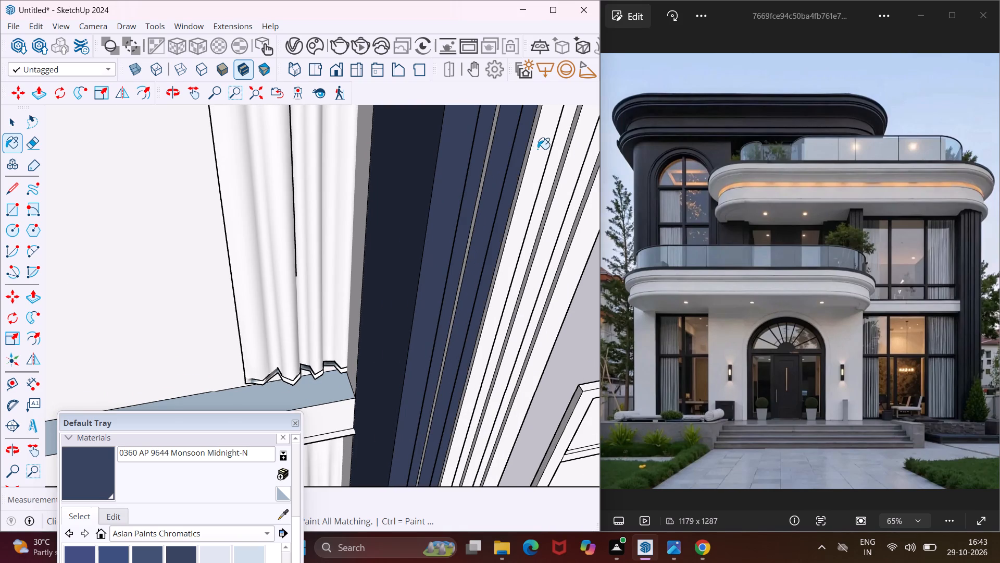
Paint the tall window's reveal beside the corner pilaster, above and below the floor band, with Monsoon Midnight-N.
scroll(504, 162, down, 5)
scroll(358, 254, up, 3)
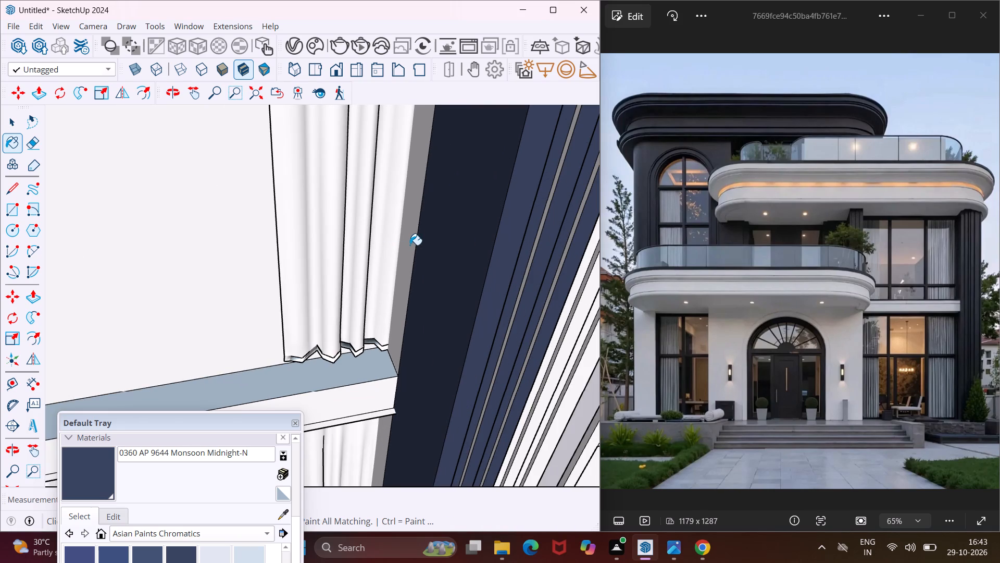
click(410, 245)
scroll(418, 239, down, 8)
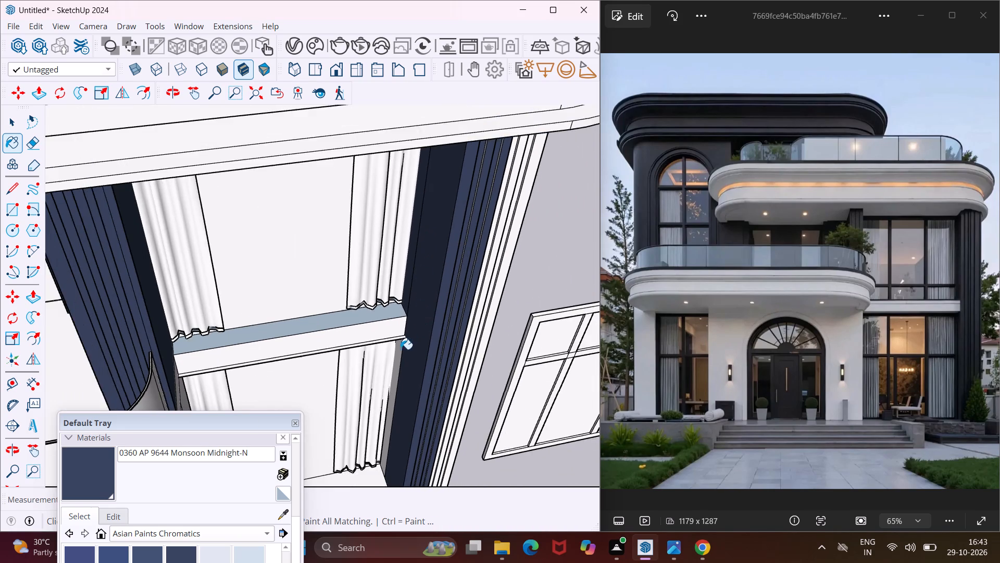
scroll(397, 354, up, 4)
click(396, 358)
Paint the corner pilaster's broad outer side face with Monsoon Midnight-N.
scroll(425, 302, down, 4)
middle_drag(428, 314, 413, 181)
scroll(392, 187, down, 6)
middle_drag(455, 239, 416, 236)
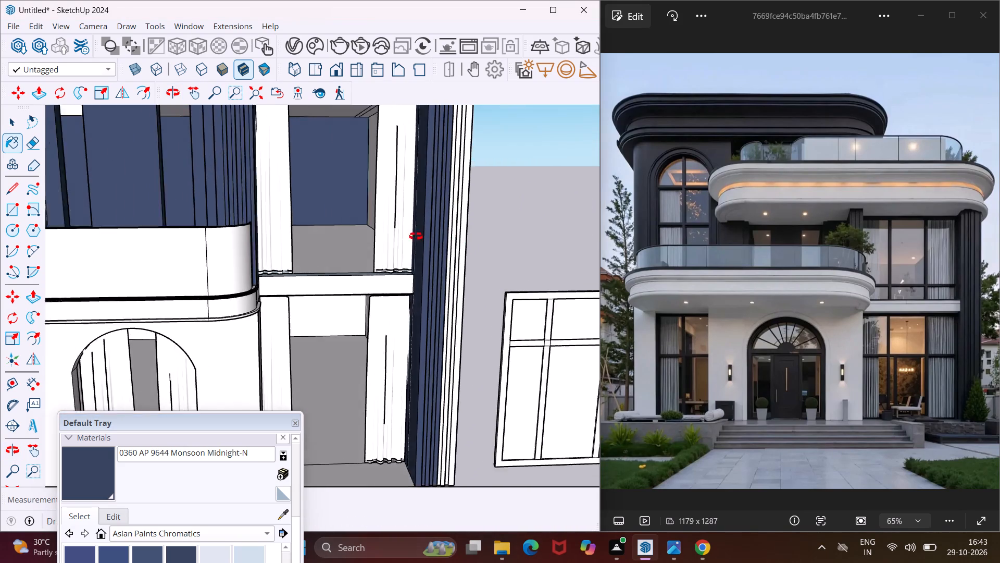
middle_drag(416, 236, 223, 246)
scroll(449, 268, up, 4)
click(445, 261)
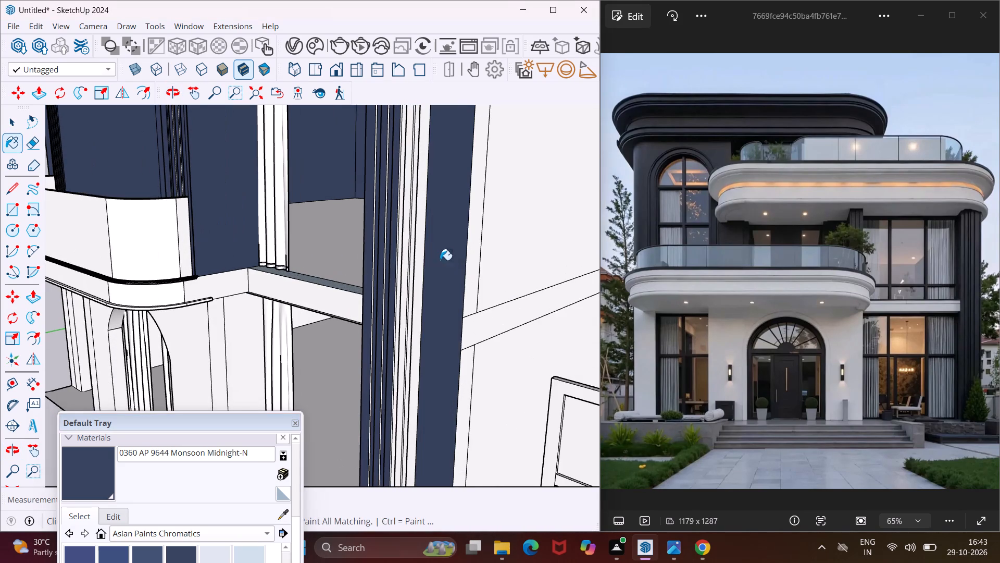
Paint the corner pilaster's remaining flute fronts with Monsoon Midnight-N.
scroll(427, 263, up, 3)
click(416, 262)
scroll(407, 255, up, 4)
click(406, 249)
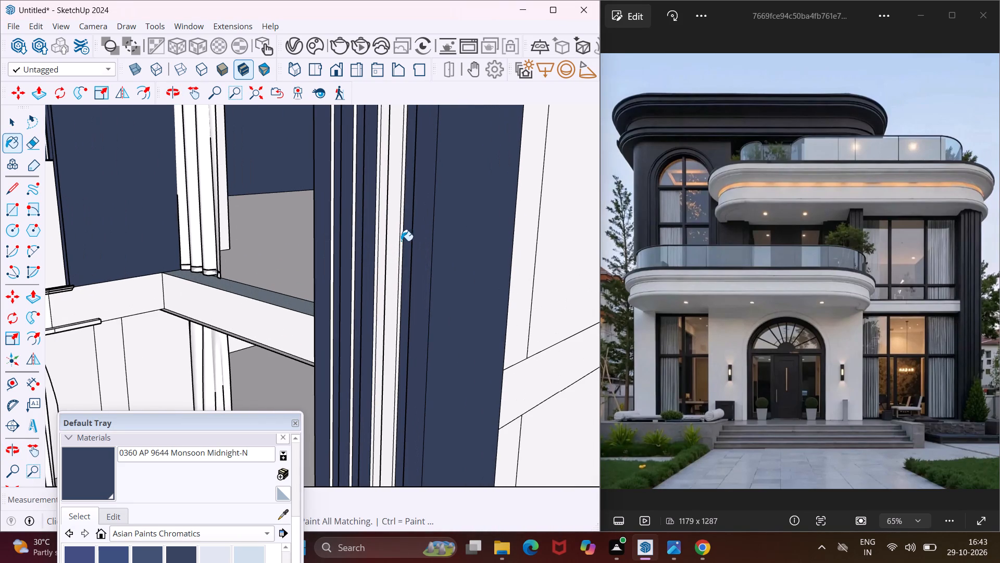
click(399, 239)
click(393, 237)
click(383, 230)
click(378, 228)
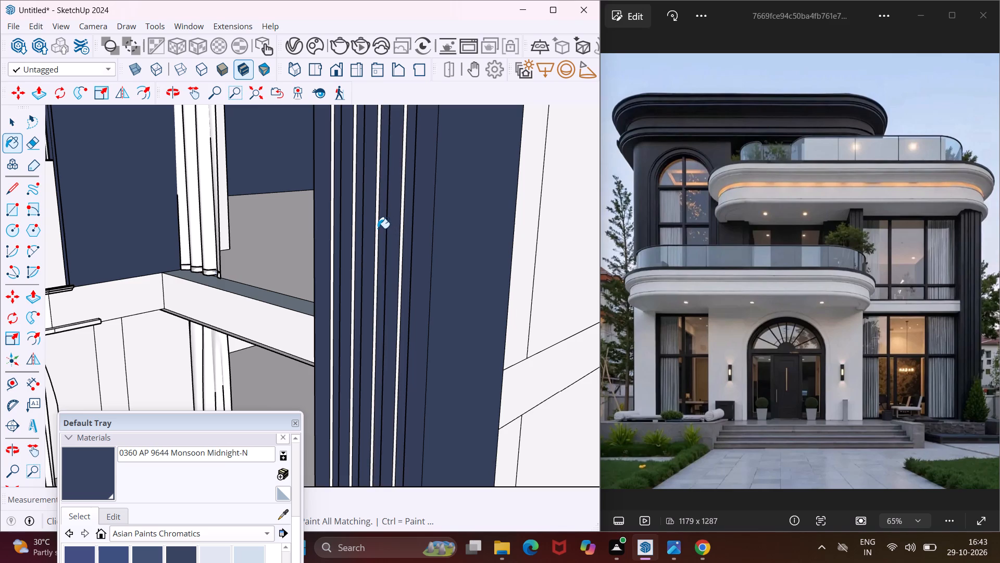
Paint the light narrow side faces of the corner pilaster's grooves with Monsoon Midnight-N.
scroll(378, 228, up, 4)
click(414, 230)
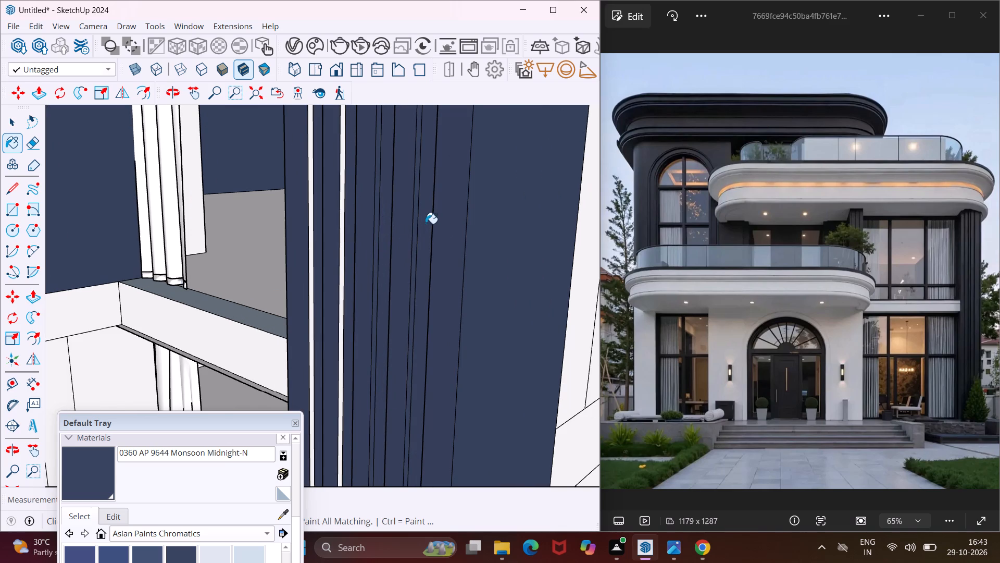
click(342, 247)
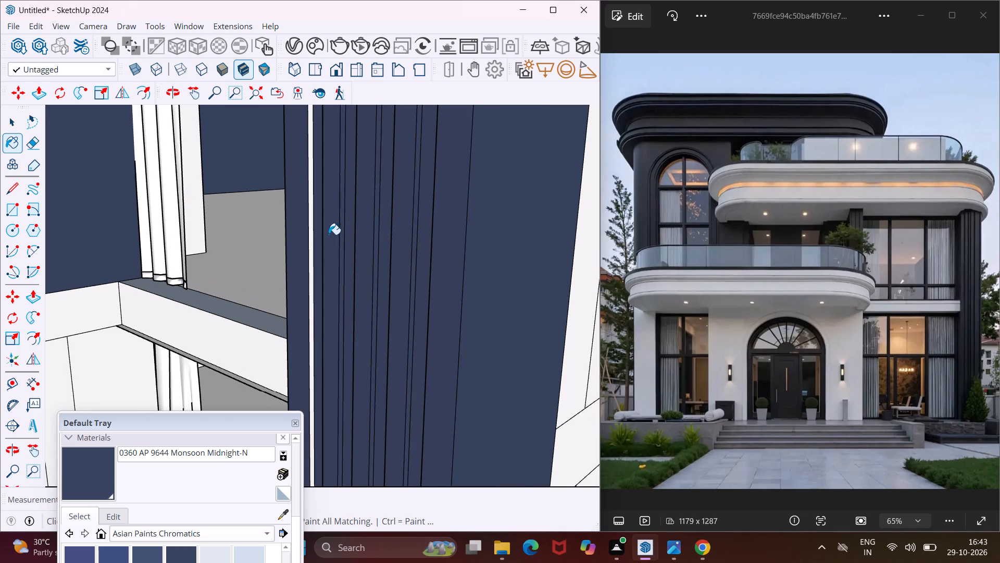
click(311, 229)
Paint the side wall beside the corner pilaster, including its narrow strips, floor band and panels above and below, with Monsoon Midnight-N.
scroll(307, 226, down, 10)
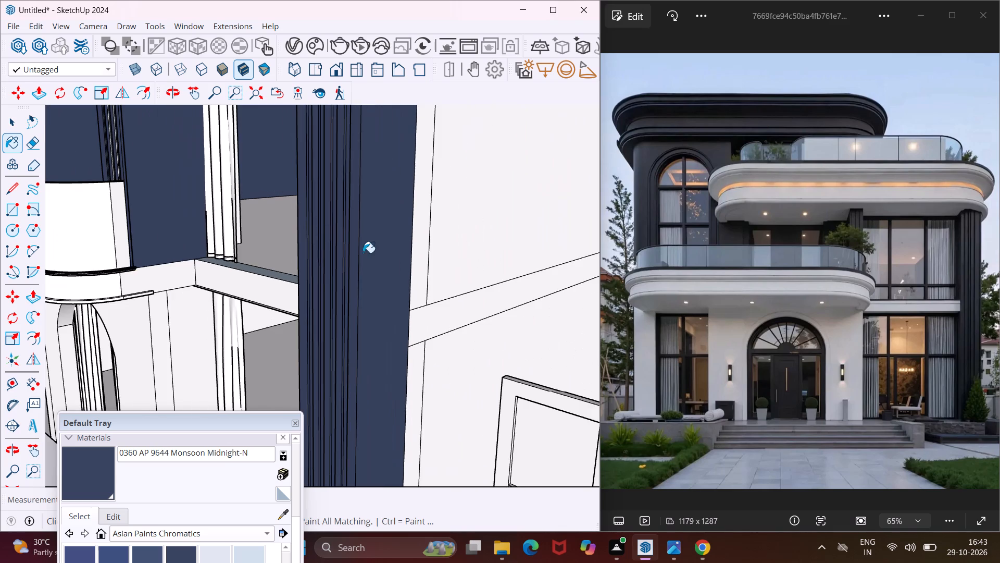
click(416, 253)
click(418, 313)
click(448, 279)
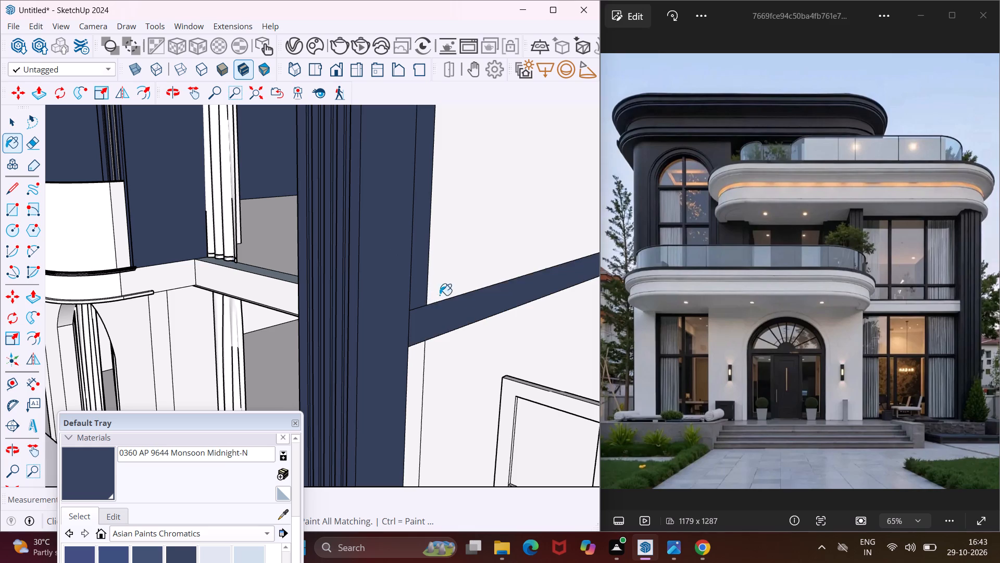
drag(415, 350, 419, 348)
click(441, 346)
Paint the remaining light narrow groove faces on the corner pilaster's opposite side with Monsoon Midnight-N.
middle_drag(422, 305, 501, 328)
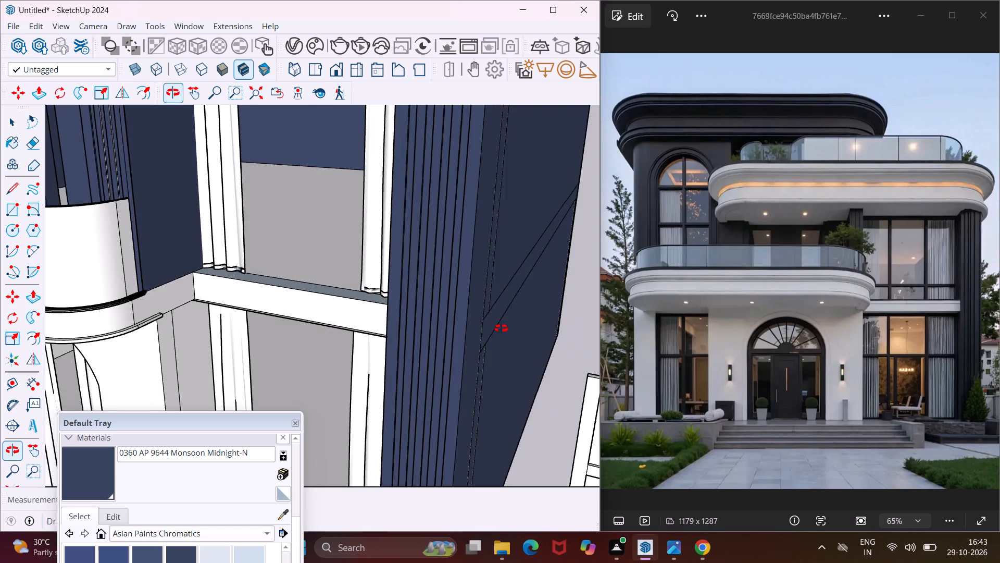
middle_drag(501, 328, 491, 338)
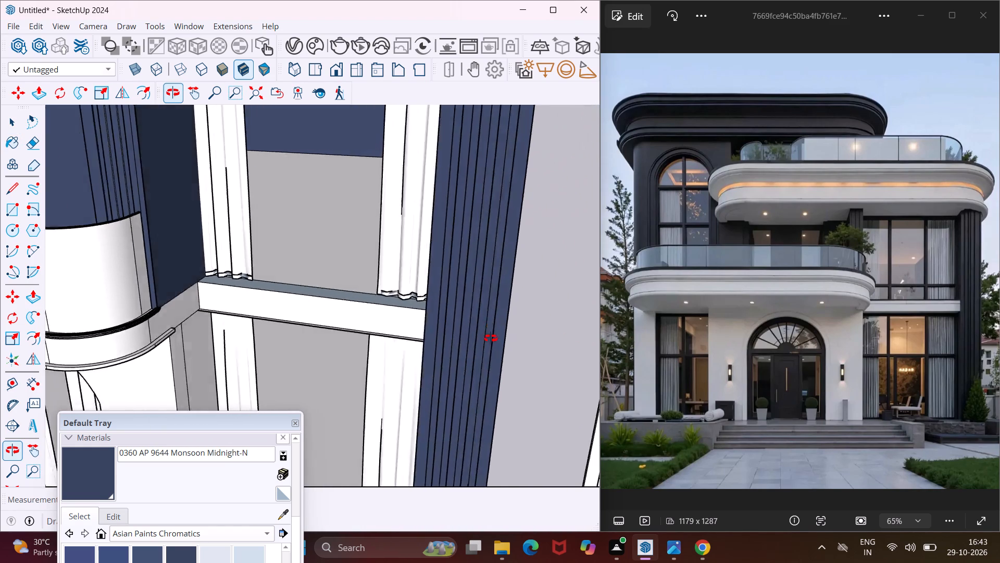
middle_drag(491, 338, 565, 329)
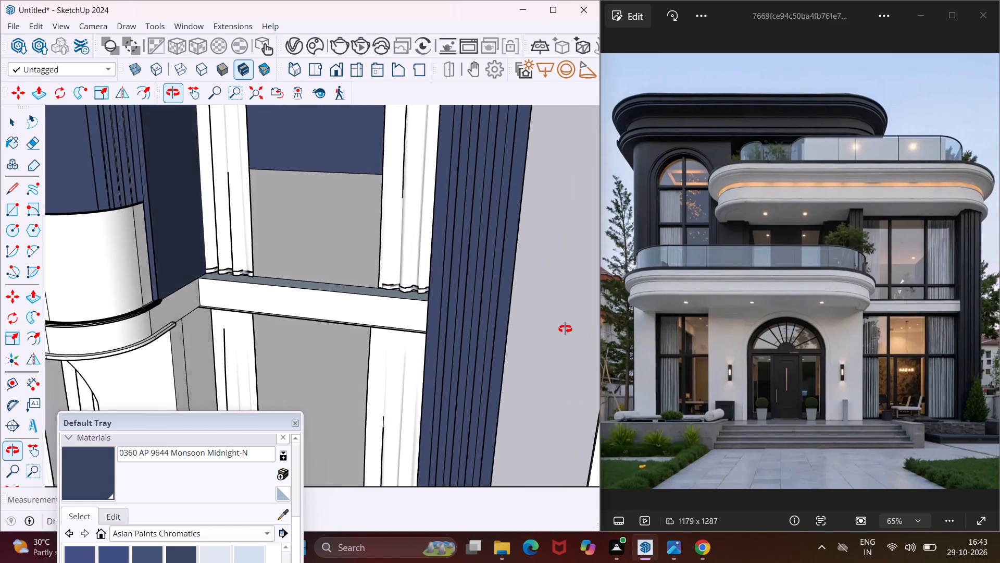
middle_drag(565, 329, 664, 327)
scroll(583, 282, up, 3)
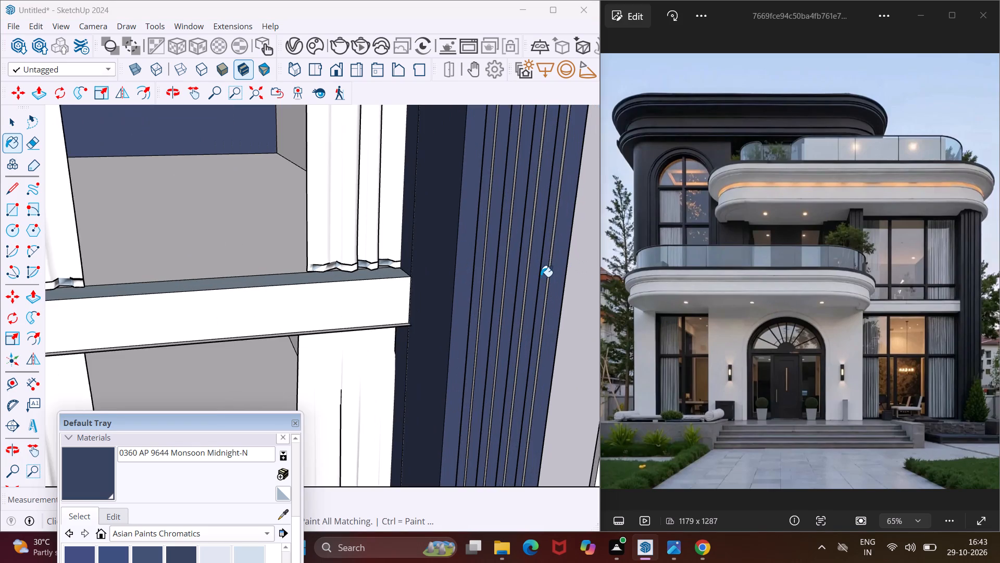
scroll(541, 277, up, 4)
middle_drag(541, 277, 578, 281)
scroll(573, 282, up, 4)
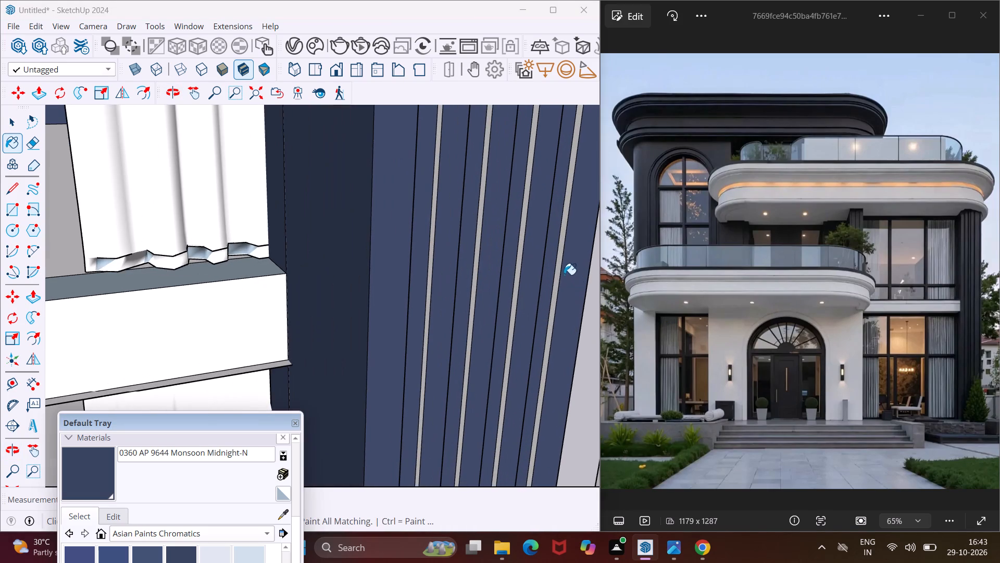
click(557, 263)
scroll(558, 264, up, 3)
click(561, 260)
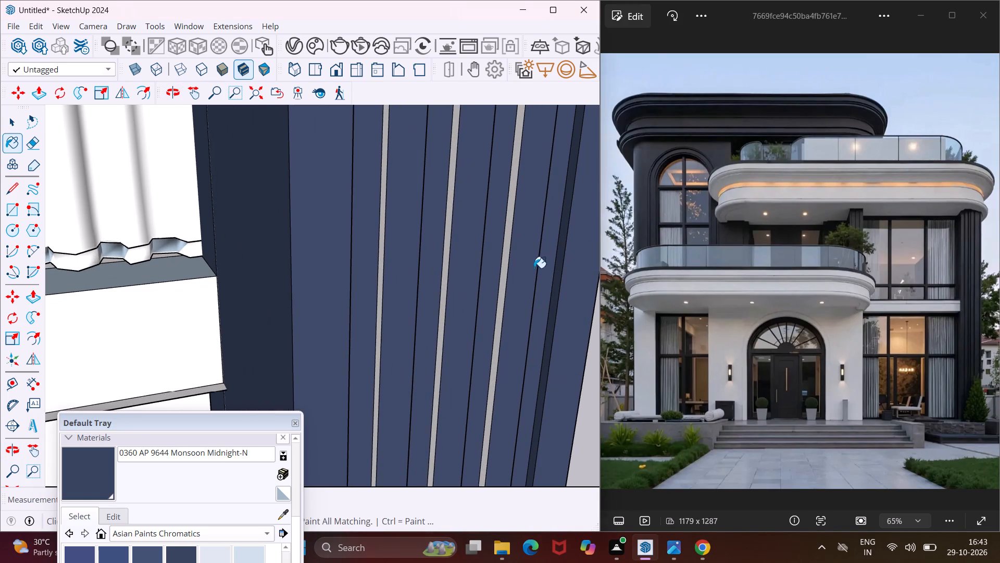
click(504, 264)
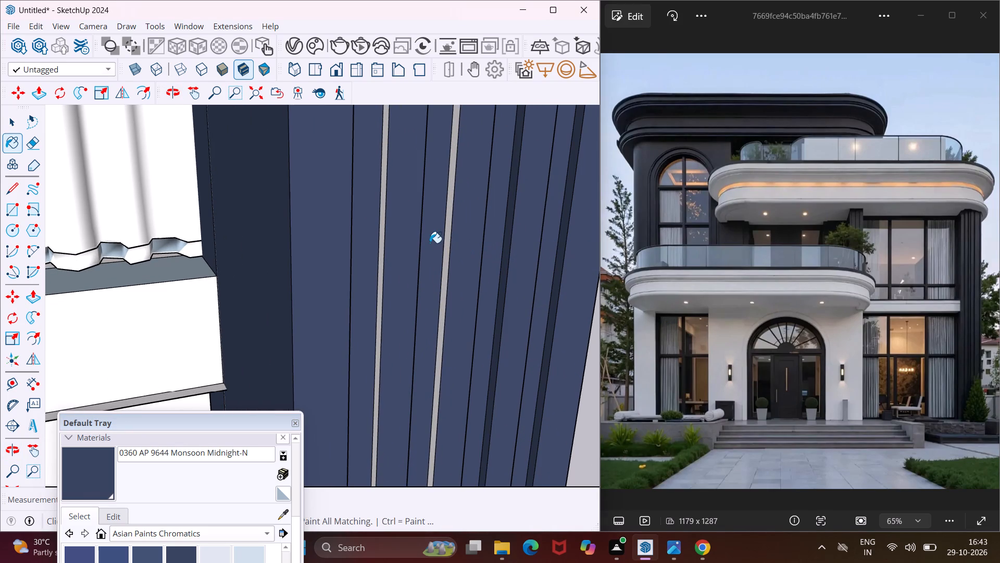
click(445, 211)
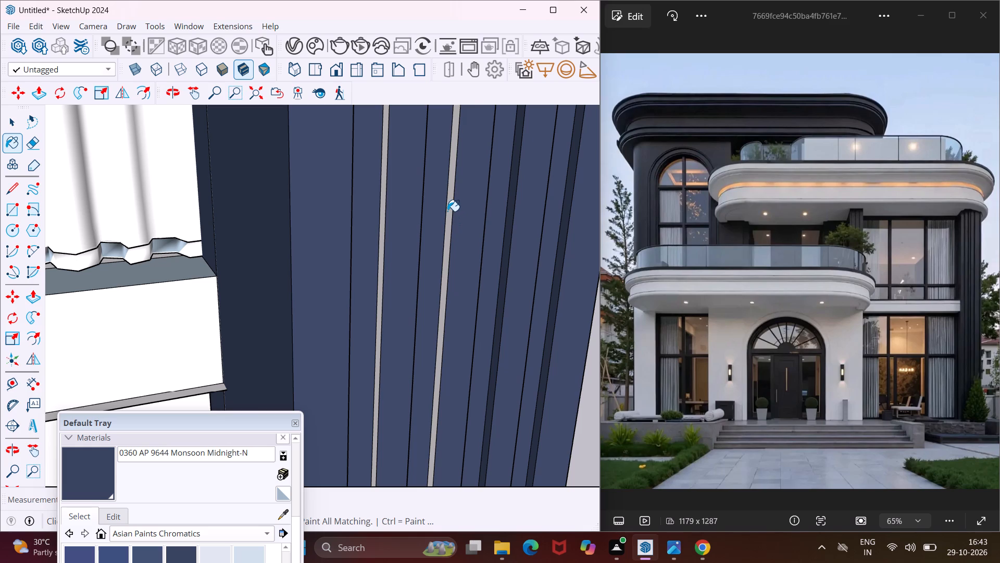
click(448, 211)
click(380, 270)
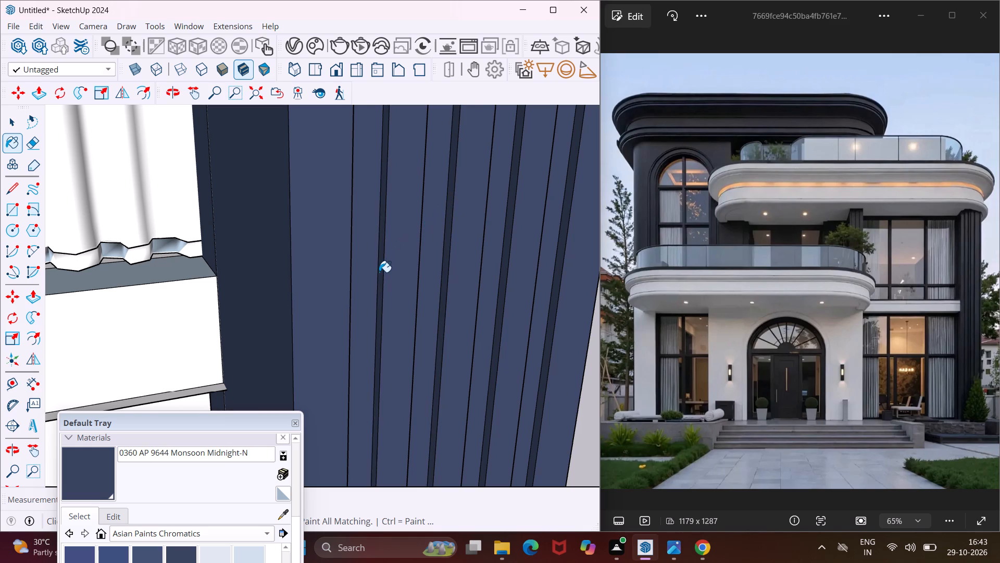
Paint the inner top surfaces of the curved balcony ledge, beside the fluted pilaster, with Monsoon Midnight-N.
middle_drag(410, 253, 364, 284)
scroll(414, 194, down, 7)
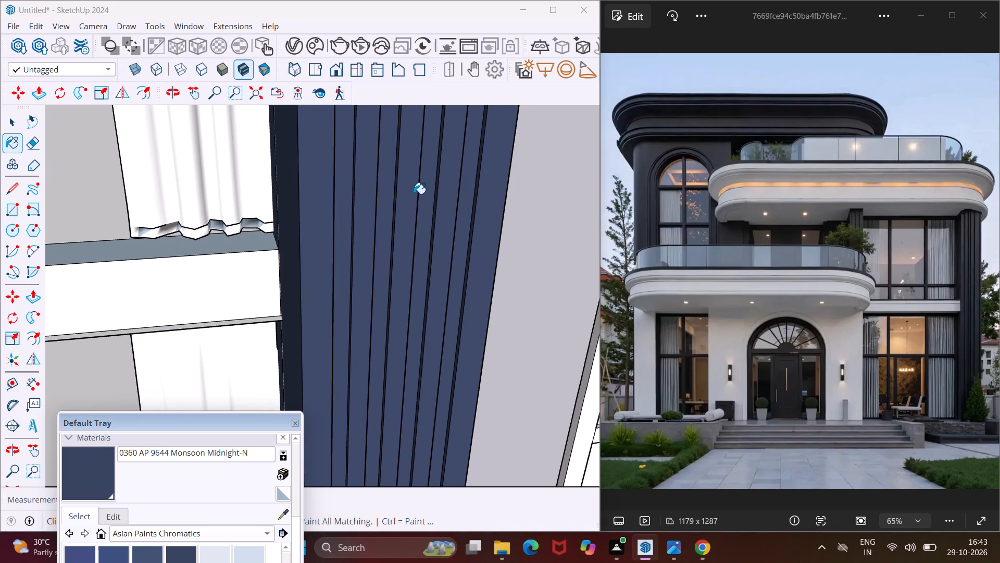
scroll(414, 194, down, 4)
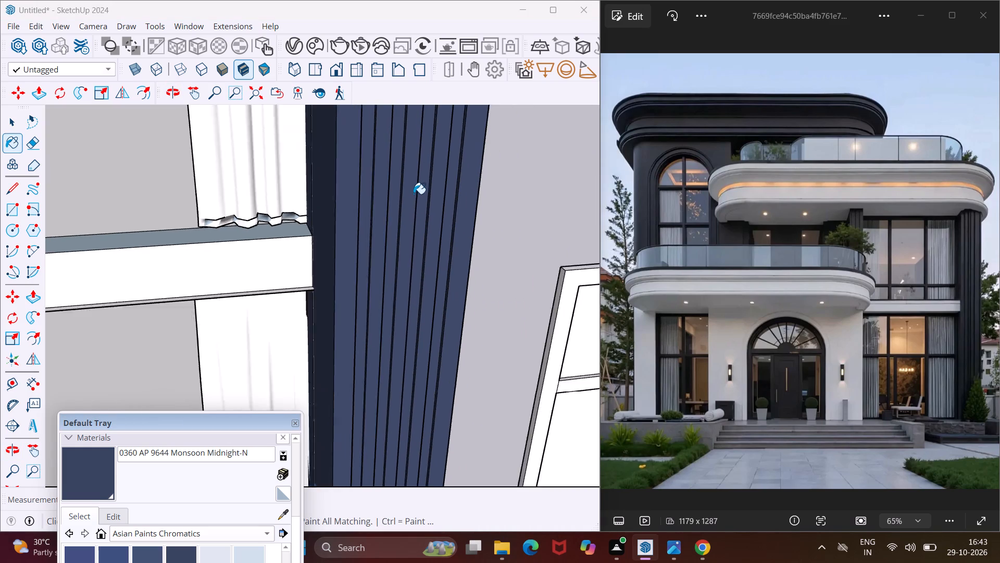
scroll(414, 194, down, 6)
middle_drag(415, 205, 414, 262)
scroll(418, 203, down, 5)
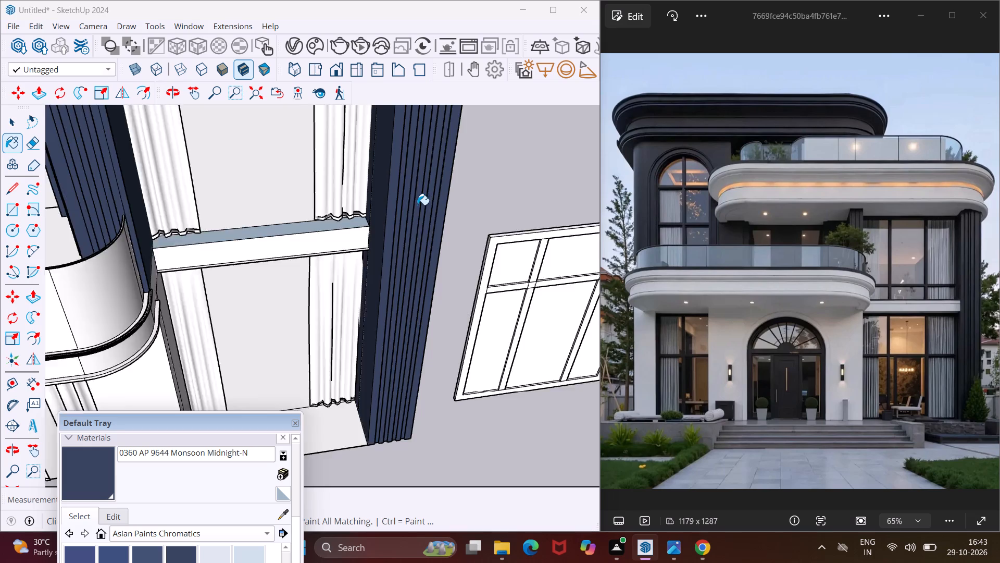
scroll(417, 205, down, 4)
scroll(254, 275, up, 5)
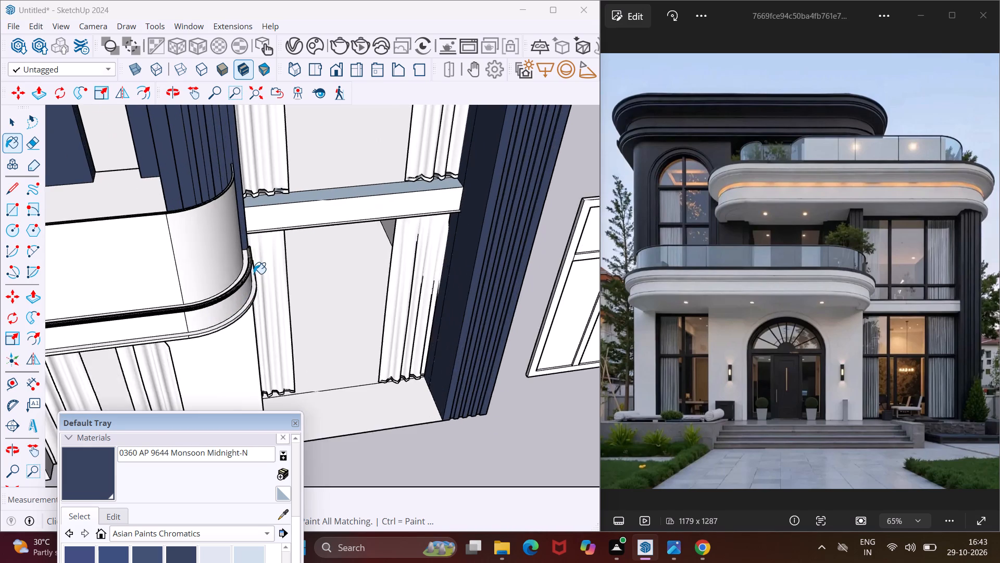
scroll(247, 271, up, 20)
click(244, 270)
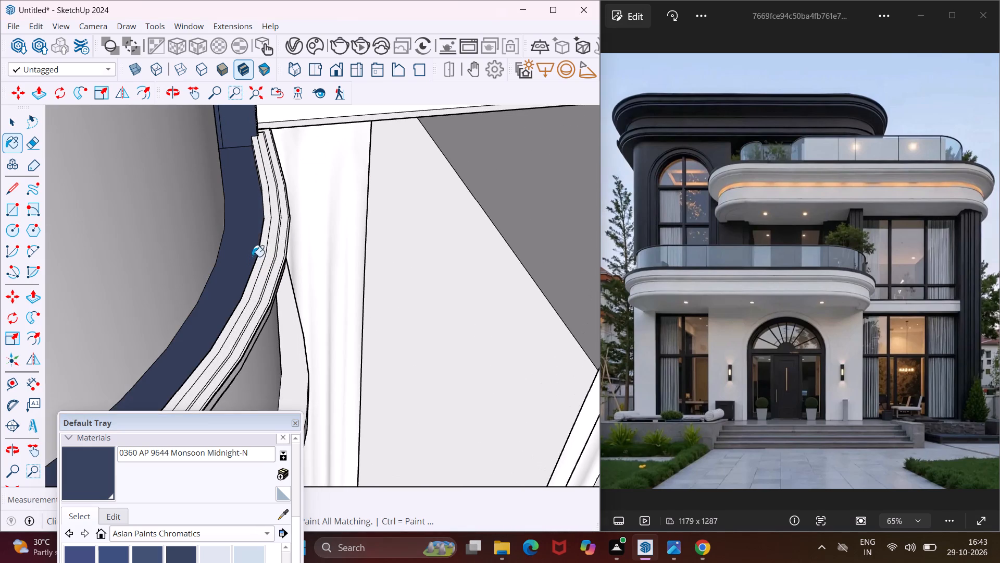
scroll(265, 242, up, 4)
click(271, 226)
scroll(268, 185, up, 6)
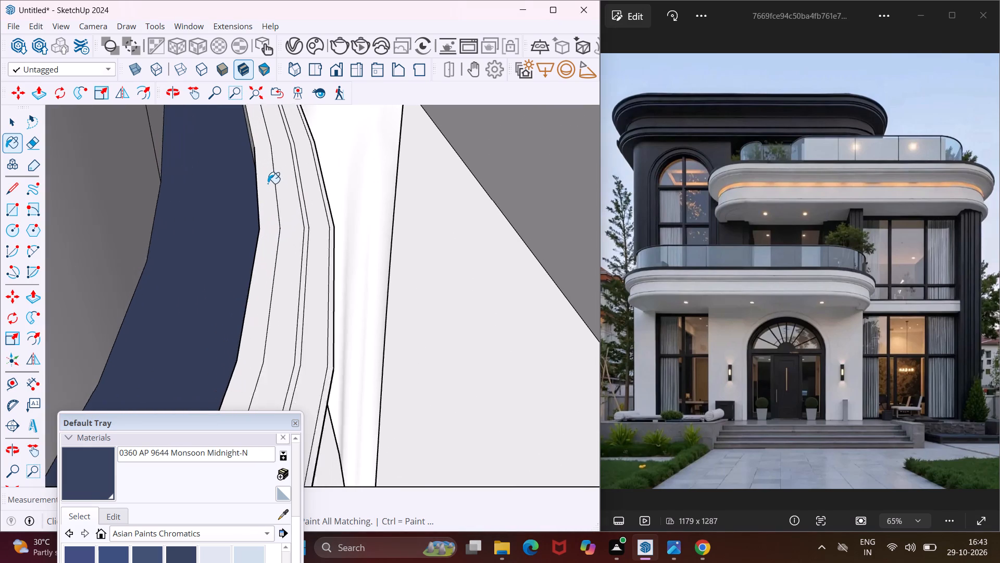
scroll(268, 183, up, 1)
click(268, 181)
Paint the curved balcony ledge's narrow riser faces and remaining stepped top strips with Monsoon Midnight-N.
middle_drag(268, 170, 321, 133)
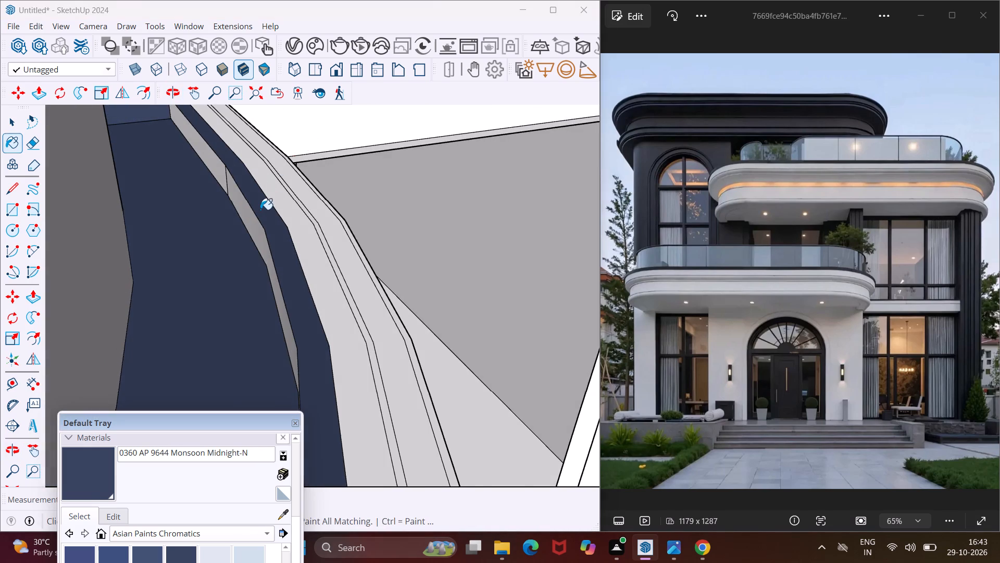
scroll(260, 210, up, 3)
click(255, 217)
click(254, 225)
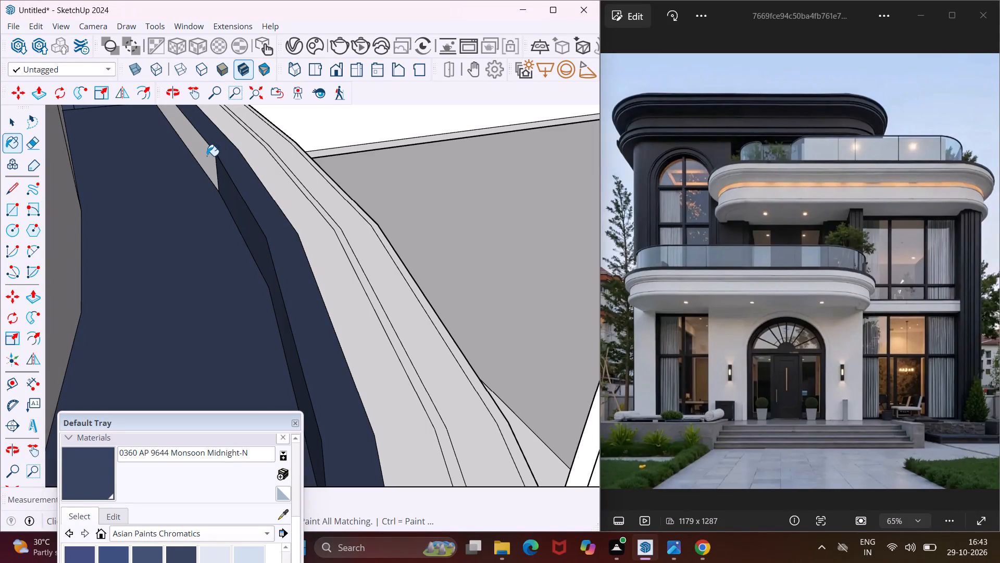
click(207, 156)
click(268, 150)
click(269, 165)
scroll(285, 169, up, 3)
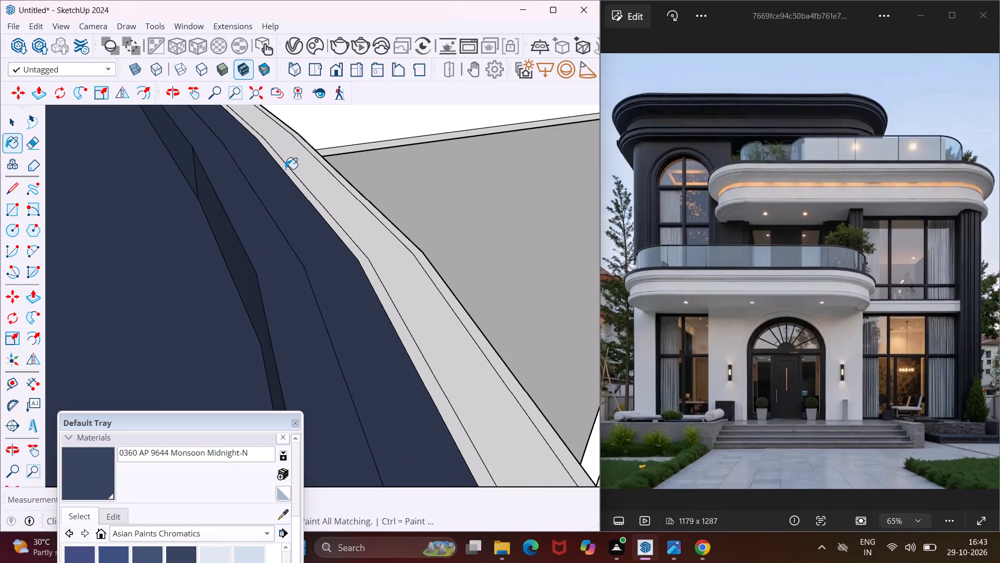
click(285, 169)
click(298, 173)
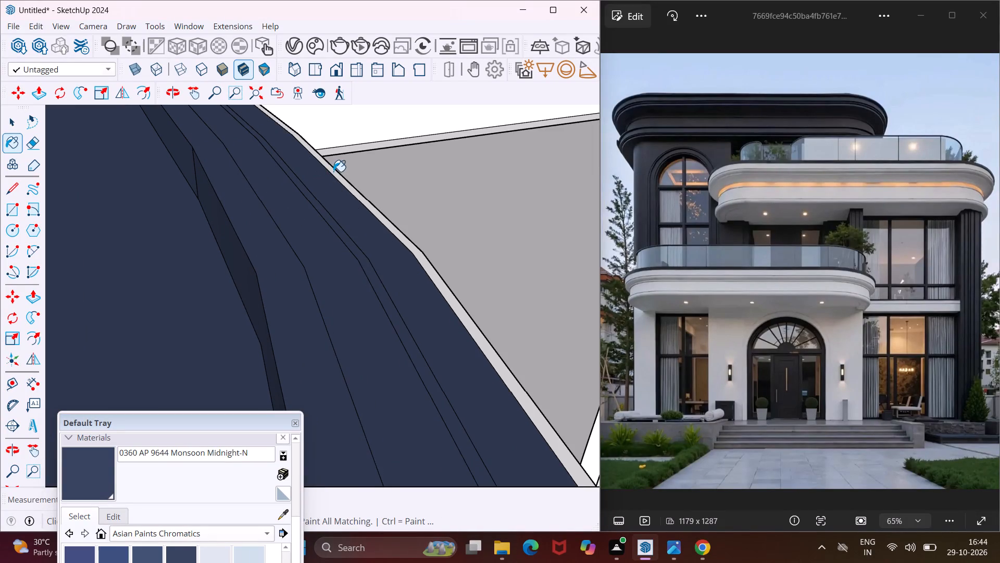
click(333, 172)
Paint the curved balcony ledge's thin outer rim and its short end segment with Monsoon Midnight-N, leaving the ledge's front face unpainted.
middle_drag(331, 180, 187, 166)
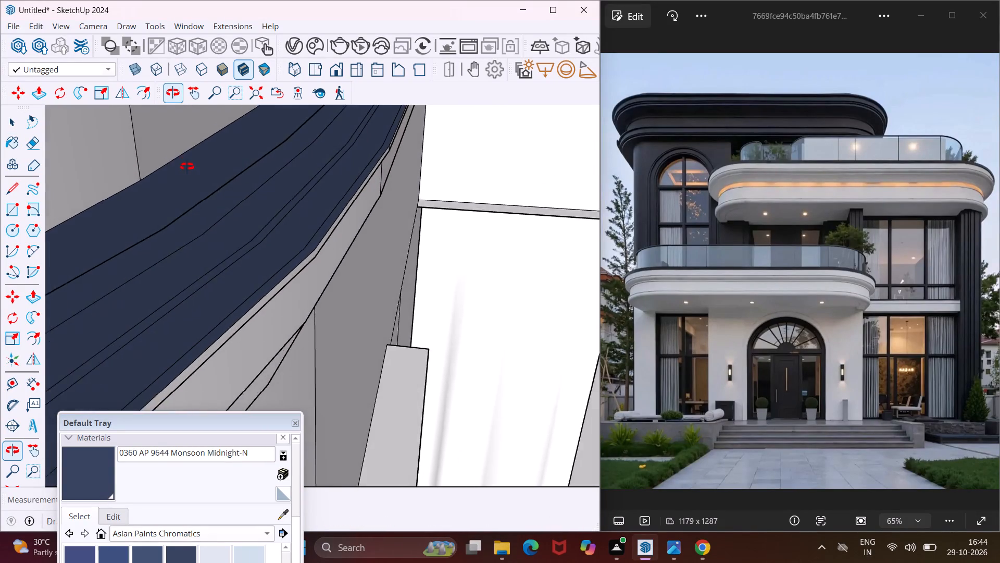
middle_drag(187, 166, 194, 138)
scroll(264, 246, up, 3)
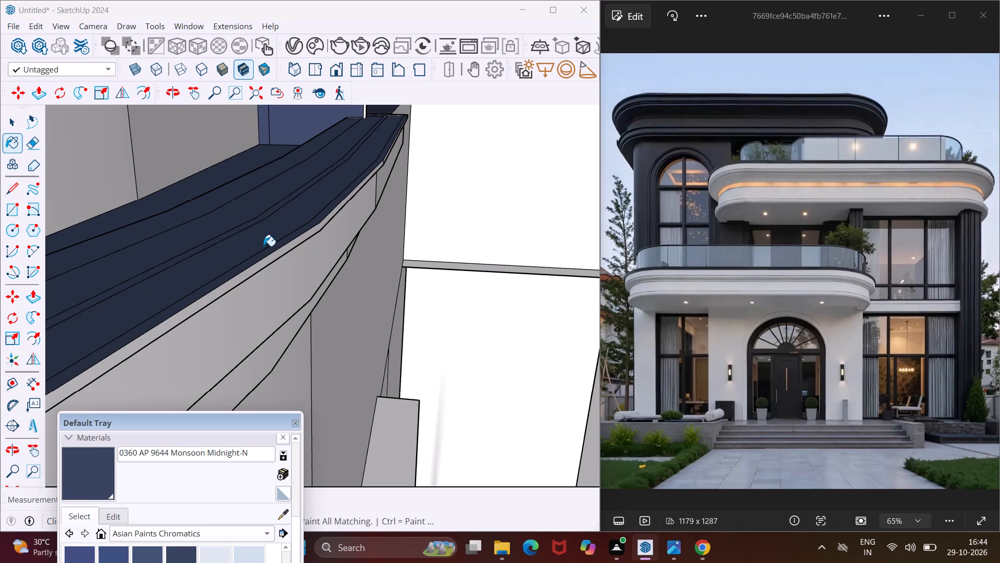
middle_drag(264, 246, 279, 134)
middle_drag(330, 151, 294, 195)
middle_drag(299, 170, 336, 89)
scroll(318, 120, down, 5)
middle_drag(315, 150, 268, 246)
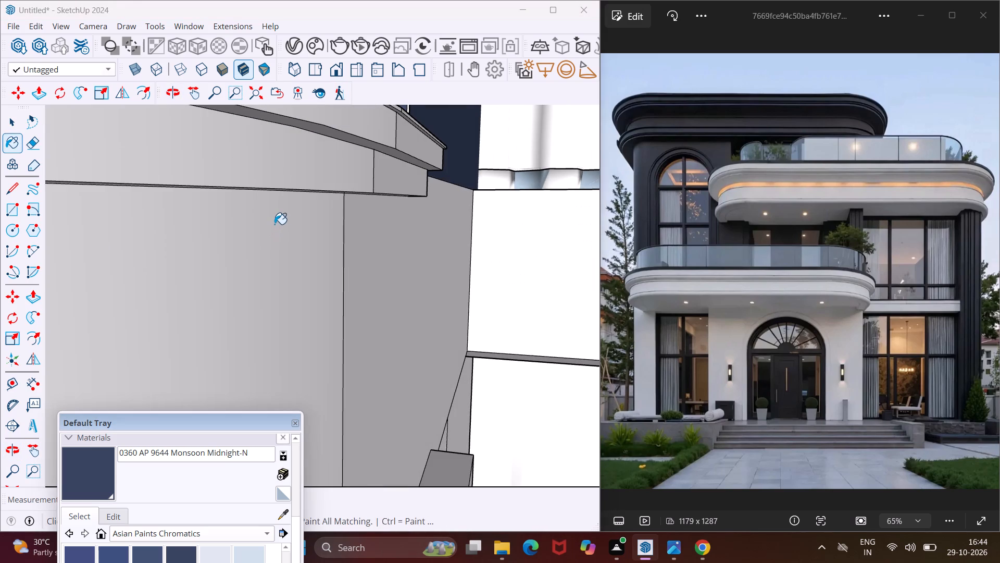
middle_drag(369, 135, 370, 194)
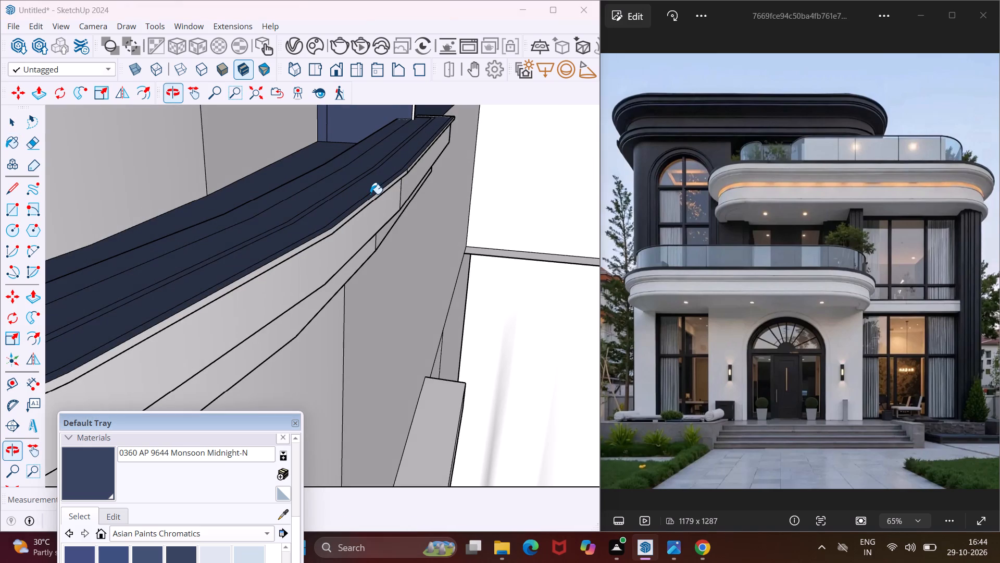
scroll(374, 193, up, 8)
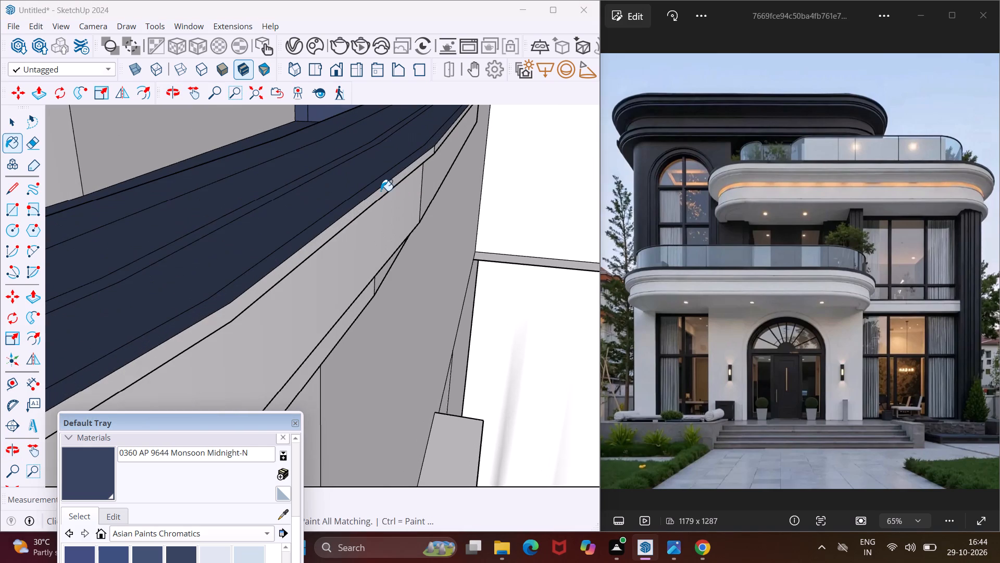
click(386, 193)
scroll(424, 161, up, 4)
click(429, 154)
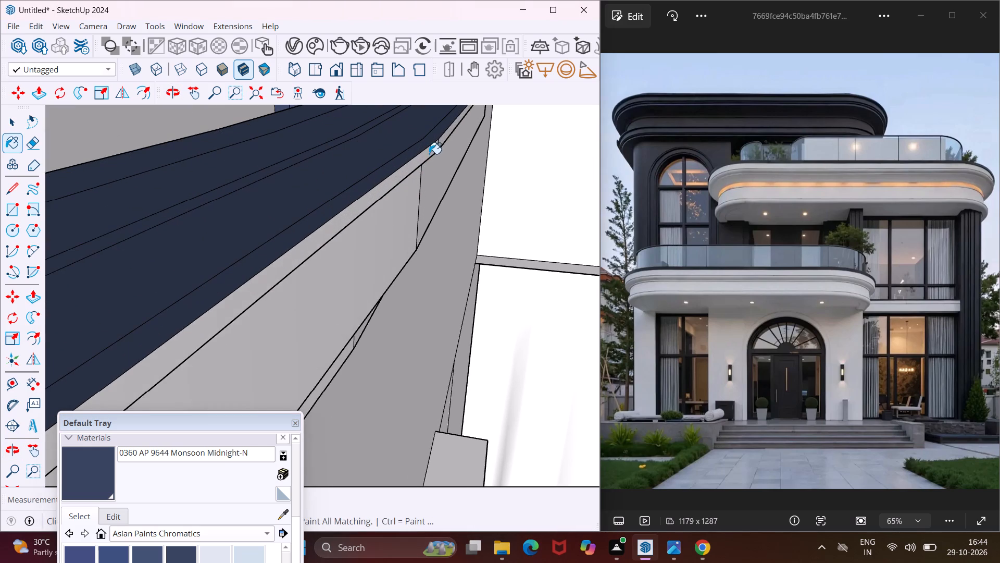
click(449, 139)
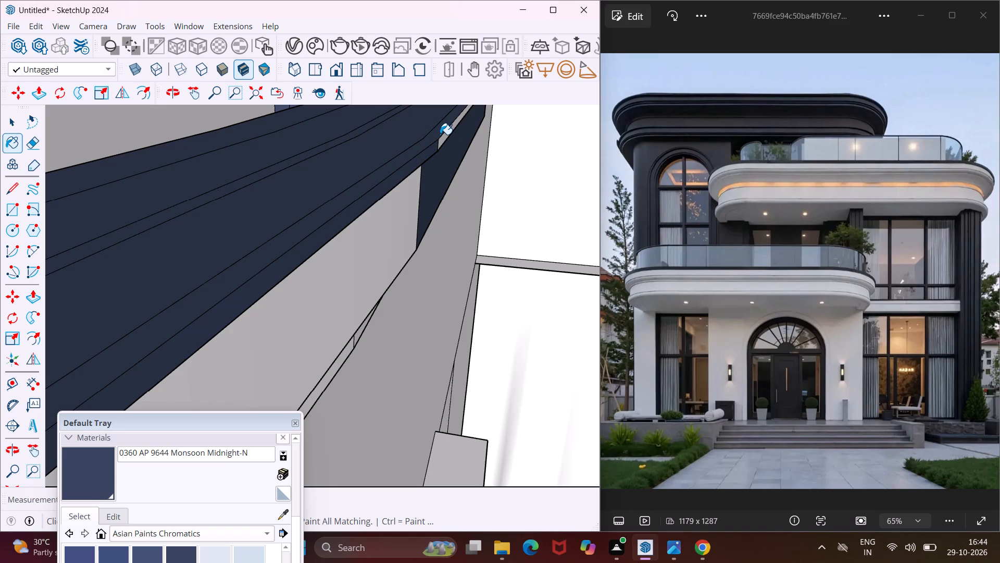
key(ctrl+z)
scroll(440, 134, up, 3)
click(442, 140)
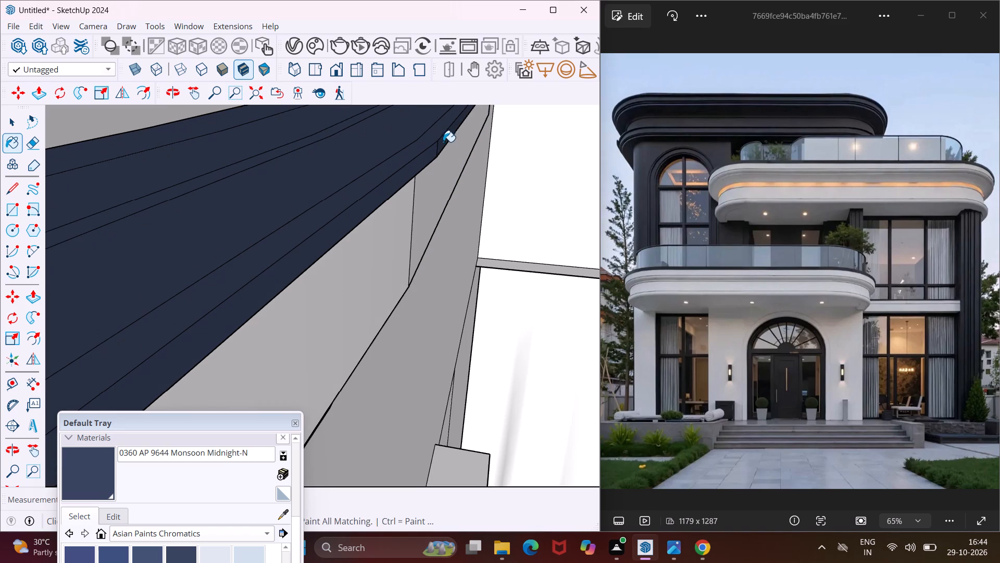
Paint the light narrow vertical edge of the pilaster where it meets the curved balcony ledge with Monsoon Midnight-N.
middle_drag(444, 143, 413, 102)
scroll(452, 145, down, 12)
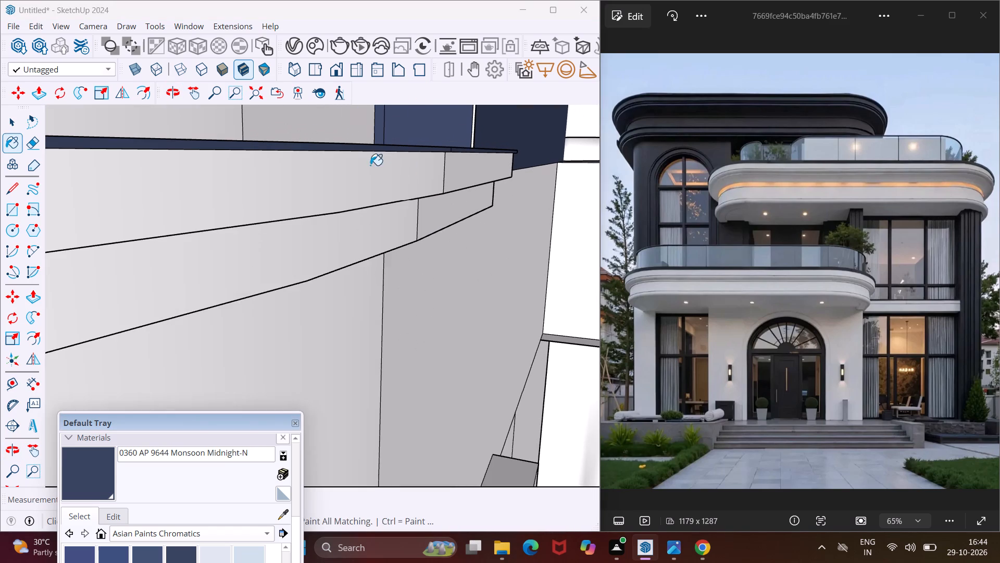
middle_drag(360, 143, 414, 177)
scroll(402, 162, down, 10)
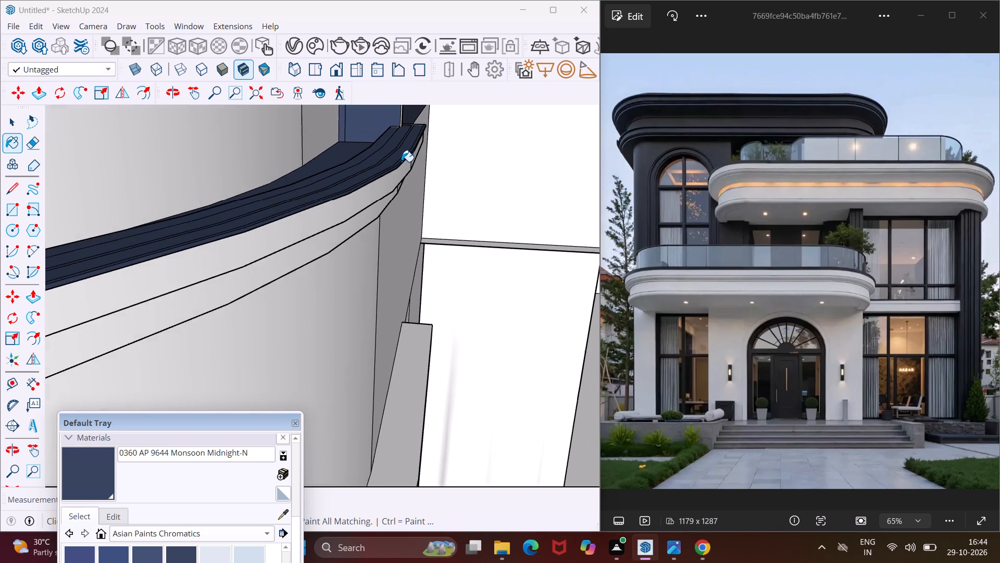
scroll(402, 162, down, 9)
scroll(398, 124, up, 9)
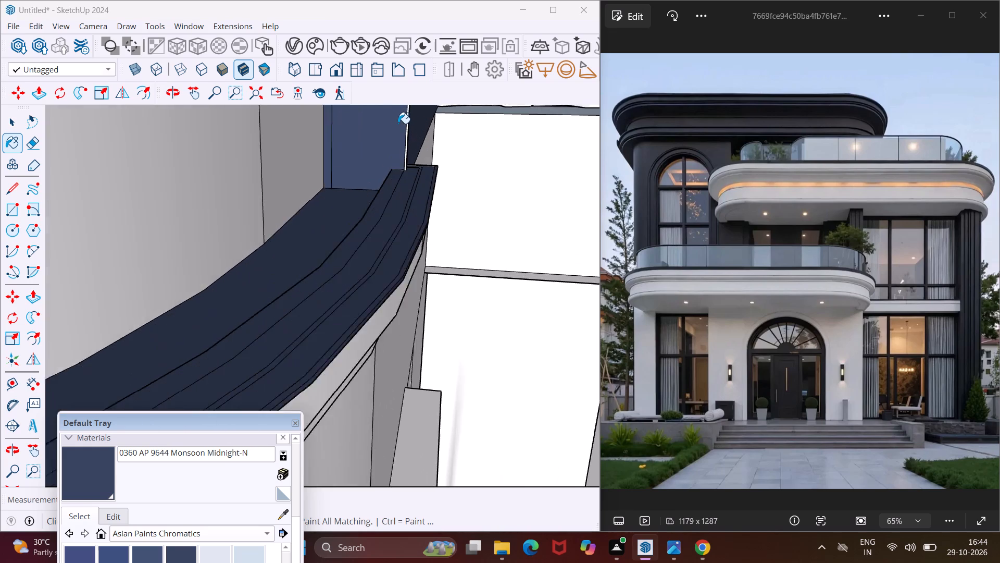
scroll(398, 124, up, 11)
click(404, 154)
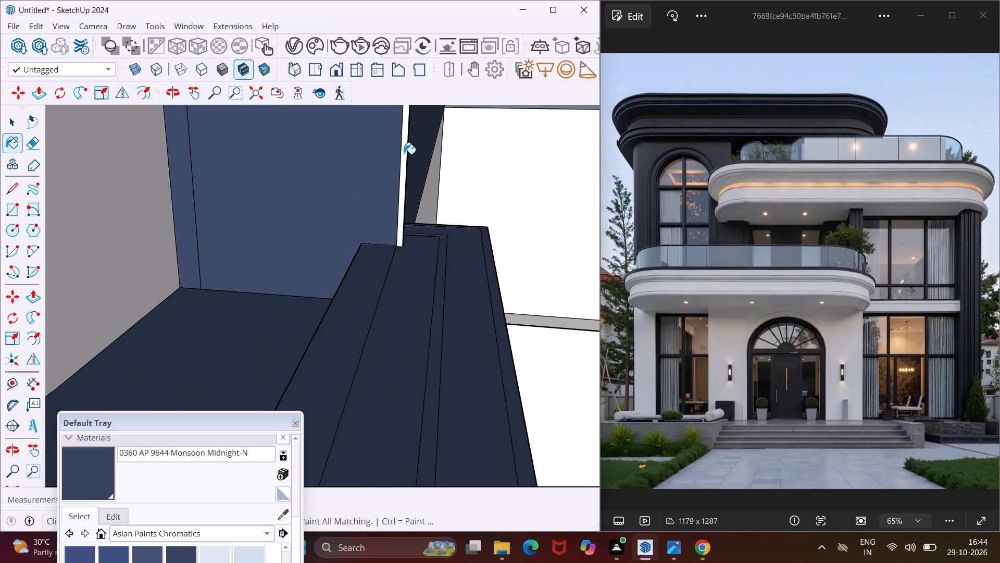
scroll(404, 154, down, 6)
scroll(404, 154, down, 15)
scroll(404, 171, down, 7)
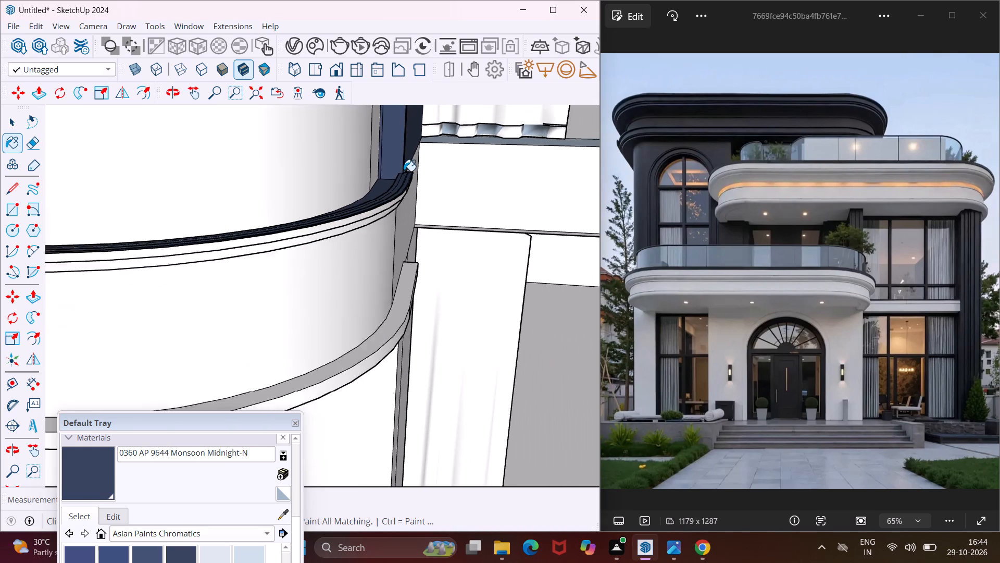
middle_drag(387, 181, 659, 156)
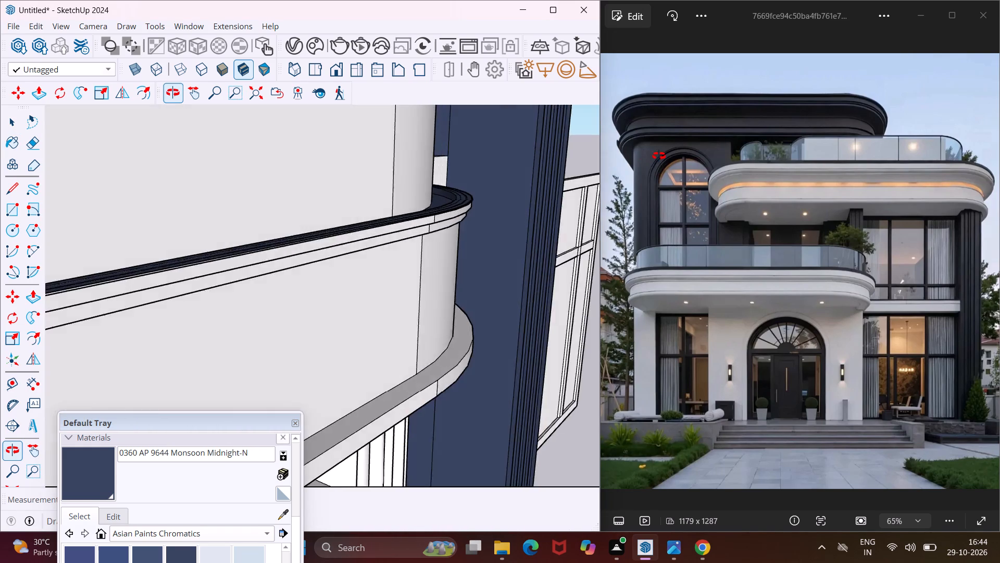
Paint the thin light lip along the outer edge of the curved balcony ledge's long front run with Monsoon Midnight-N.
middle_drag(659, 156, 729, 140)
scroll(298, 259, up, 5)
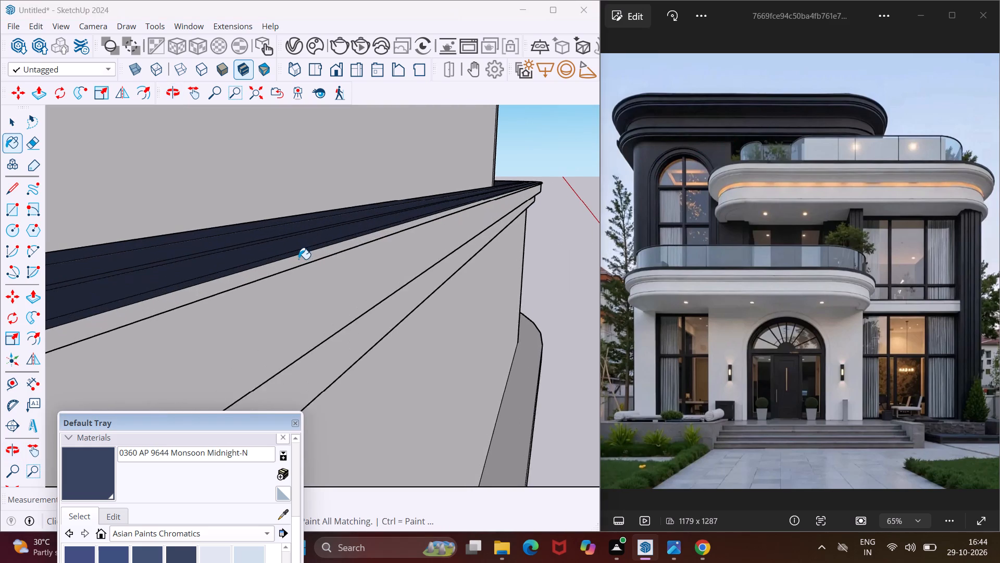
scroll(298, 259, up, 3)
click(298, 259)
middle_drag(344, 238, 244, 225)
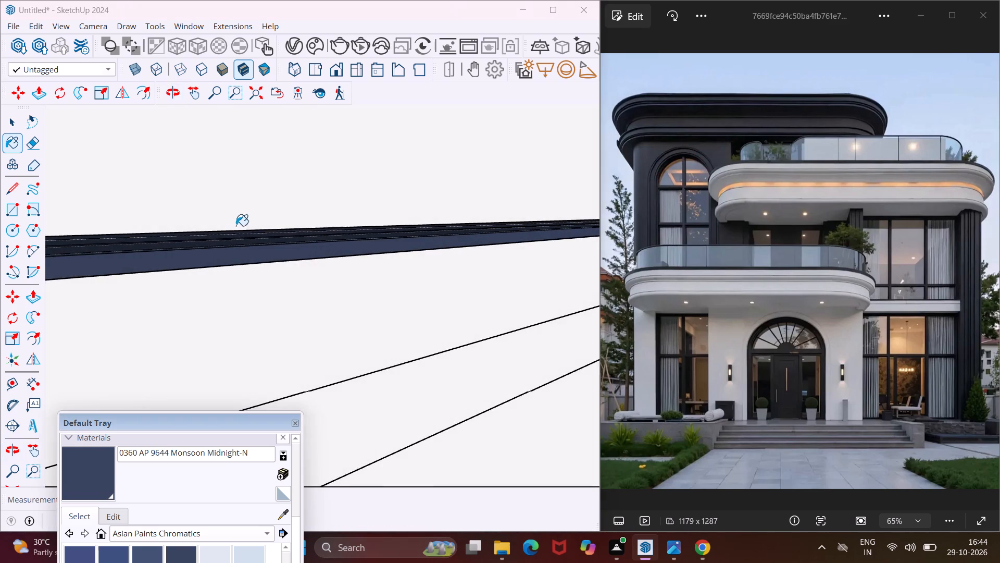
Paint the thin lip and the fascia band below it on the ledge's side run, by the dark side wall, with Monsoon Midnight-N.
scroll(224, 226, down, 17)
scroll(217, 237, down, 9)
scroll(532, 225, up, 12)
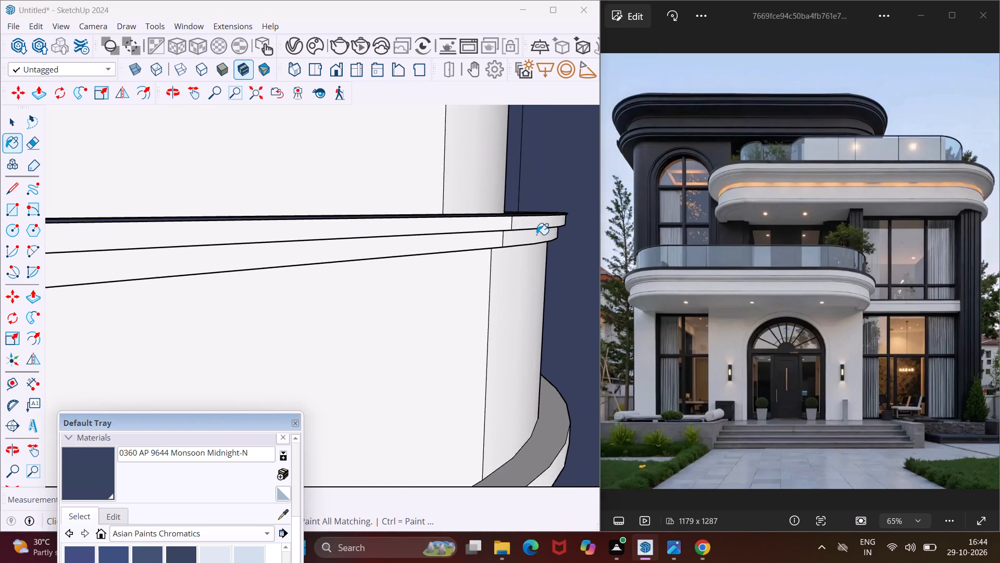
scroll(536, 235, up, 3)
middle_drag(537, 218, 497, 273)
scroll(483, 261, down, 10)
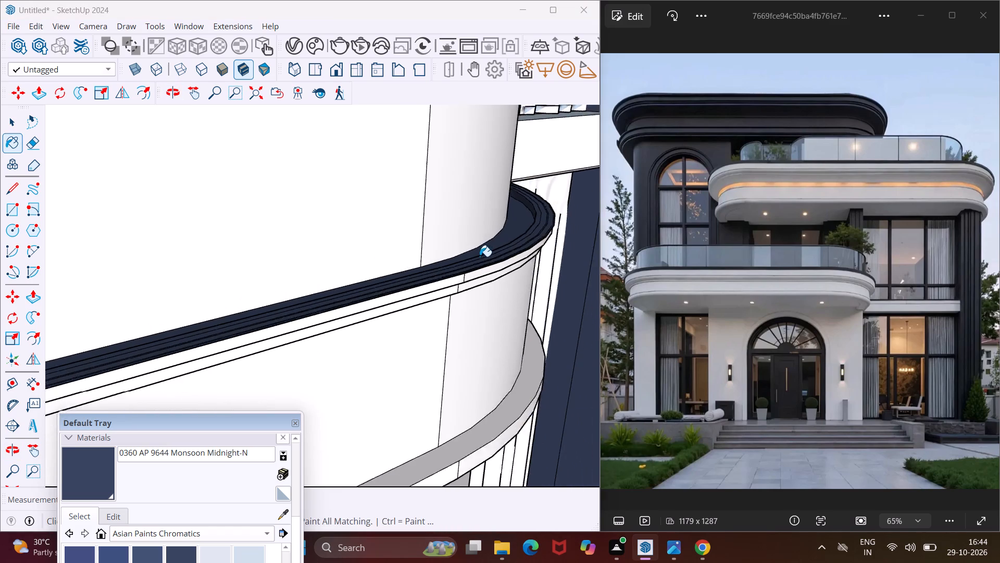
scroll(480, 256, down, 9)
middle_drag(495, 250, 548, 240)
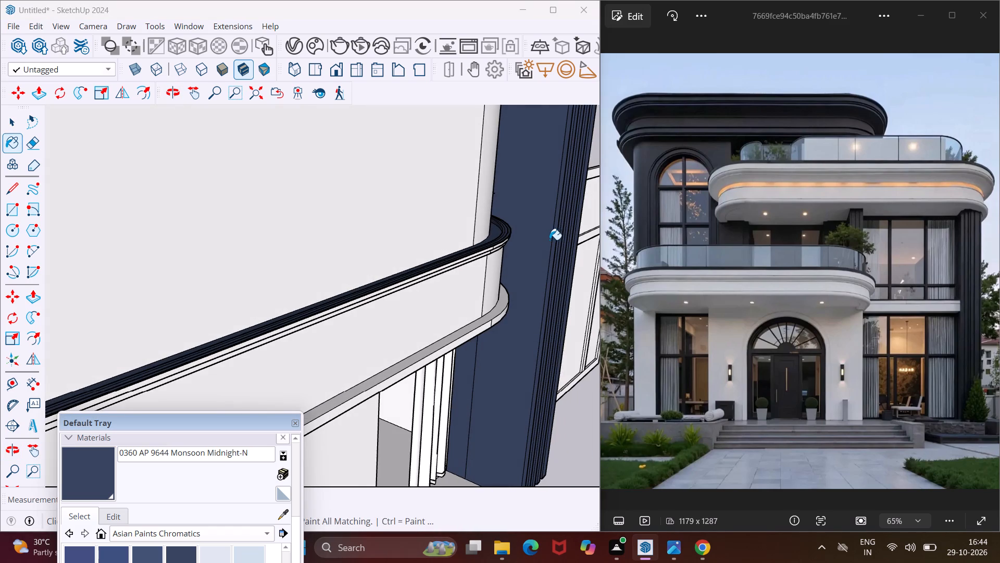
scroll(549, 239, down, 13)
scroll(281, 286, up, 2)
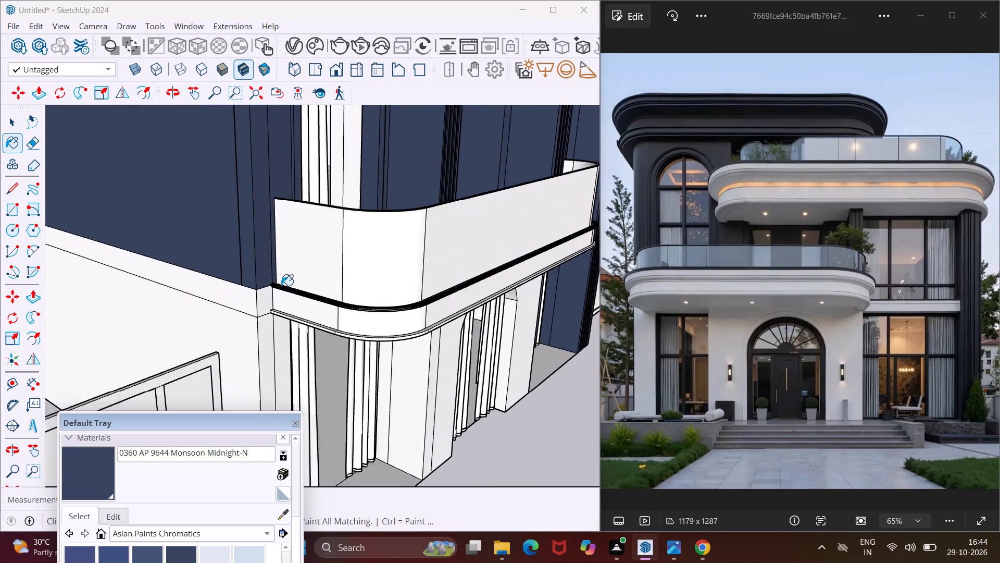
scroll(281, 286, up, 16)
scroll(270, 287, up, 13)
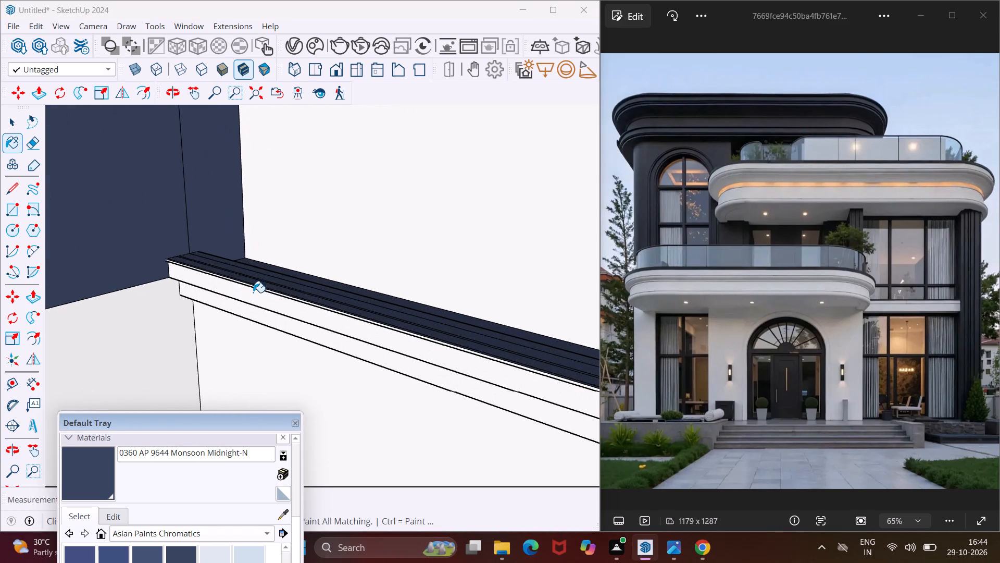
scroll(253, 292, up, 1)
scroll(196, 271, up, 6)
middle_drag(196, 271, 266, 229)
scroll(174, 223, up, 8)
middle_drag(176, 259, 206, 268)
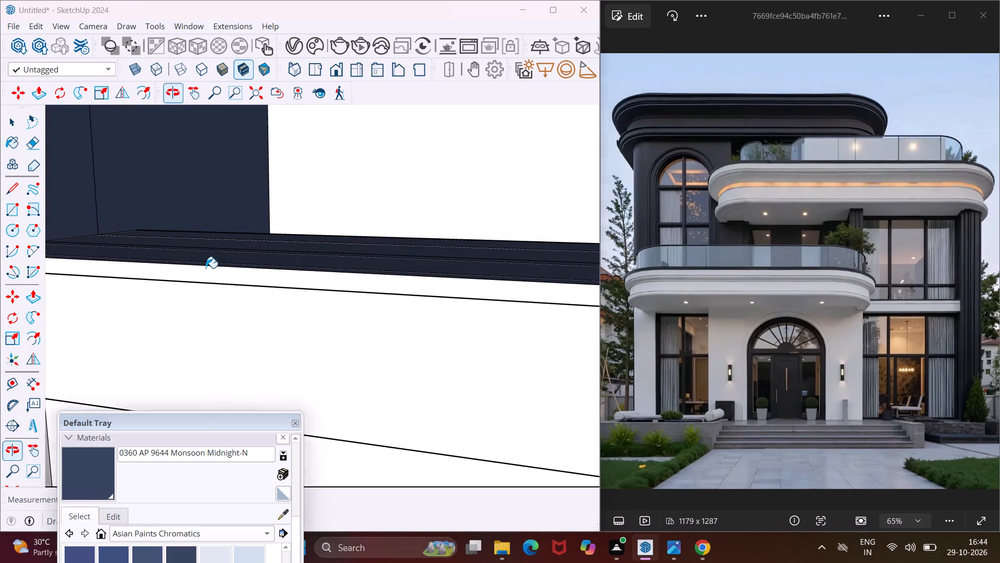
click(206, 268)
click(218, 286)
Paint the fascia band and the thin lip above it around the balcony ledge's rounded corner with Monsoon Midnight-N.
scroll(182, 244, down, 4)
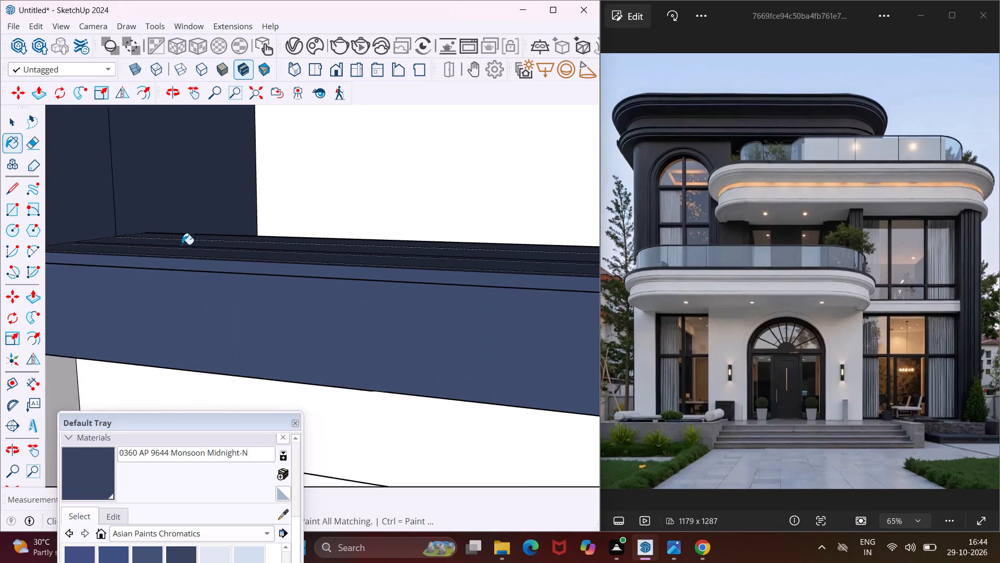
scroll(182, 244, down, 8)
scroll(132, 254, down, 18)
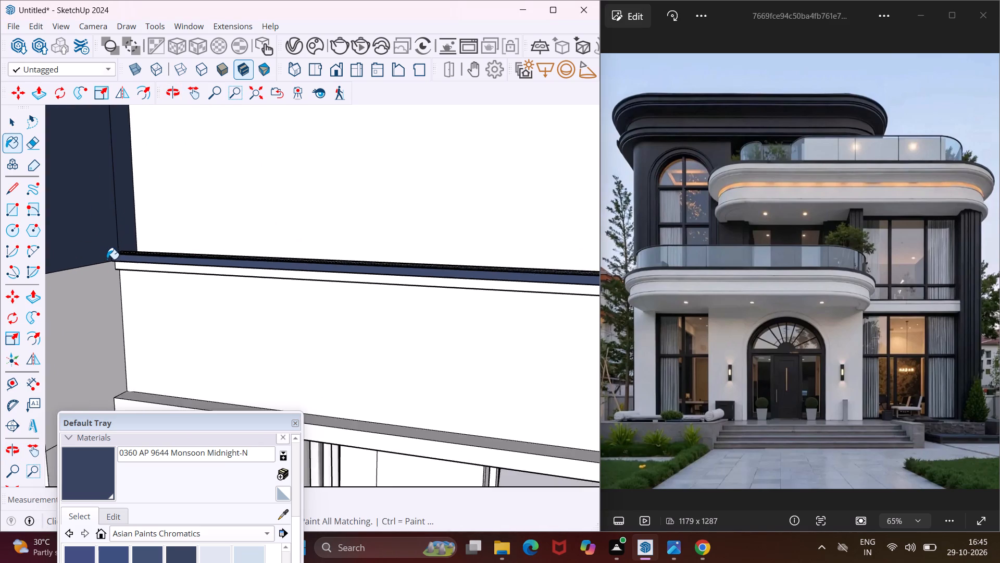
scroll(107, 259, down, 9)
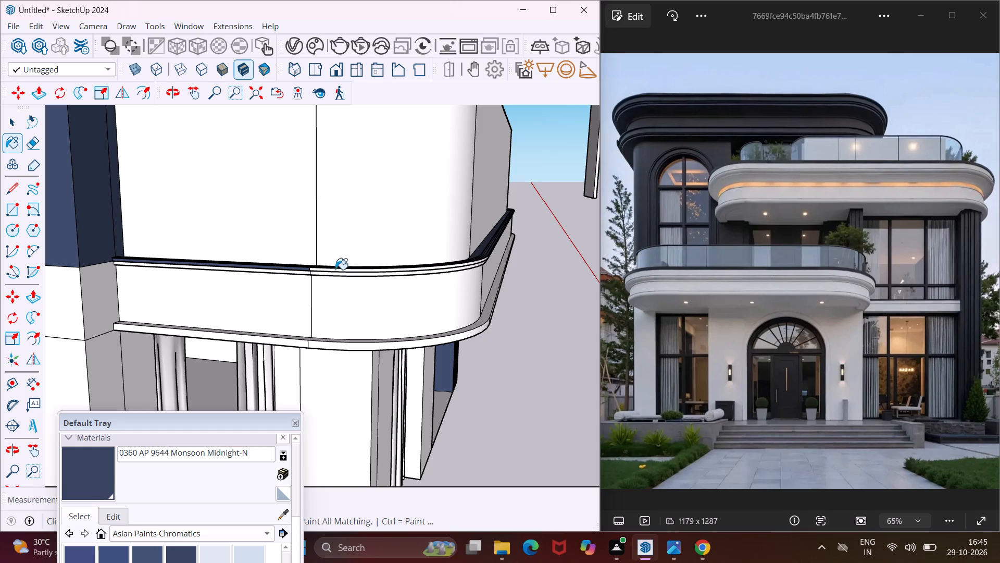
scroll(331, 265, up, 18)
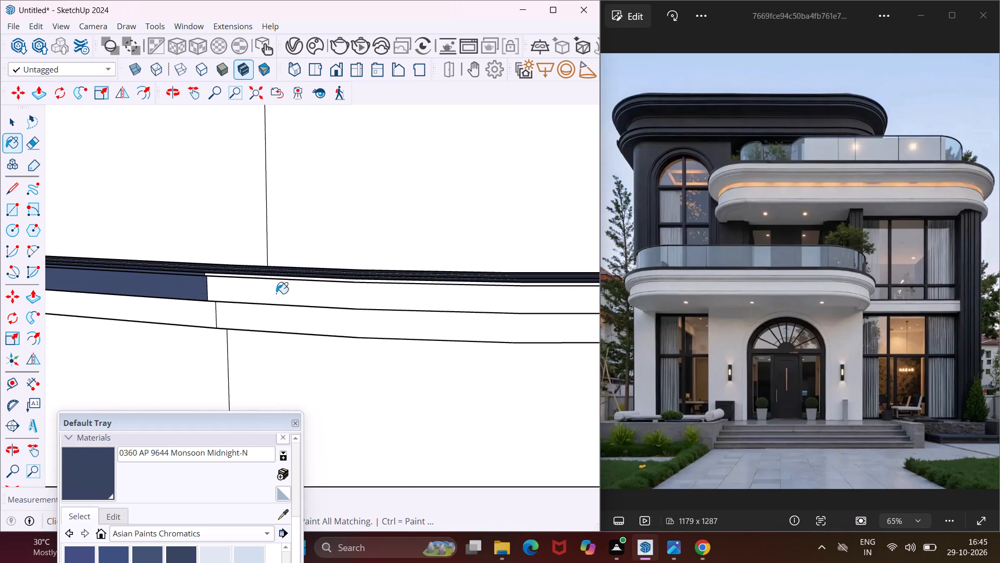
click(276, 293)
middle_drag(276, 293, 333, 312)
scroll(218, 282, up, 9)
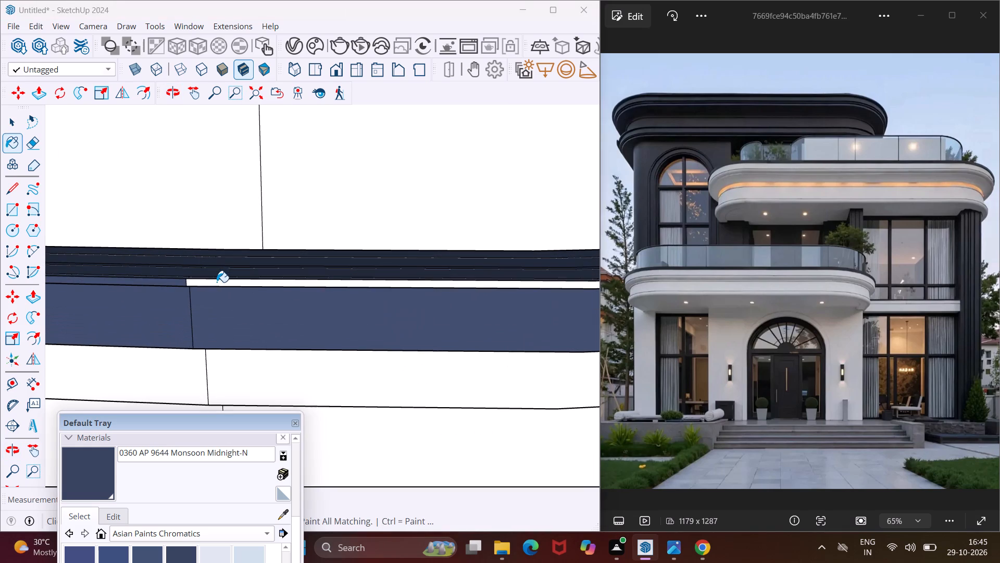
click(216, 282)
Paint the thin grey underside strip between the ledge's fascia band and its upper lip with Monsoon Midnight-N.
middle_drag(216, 282, 445, 133)
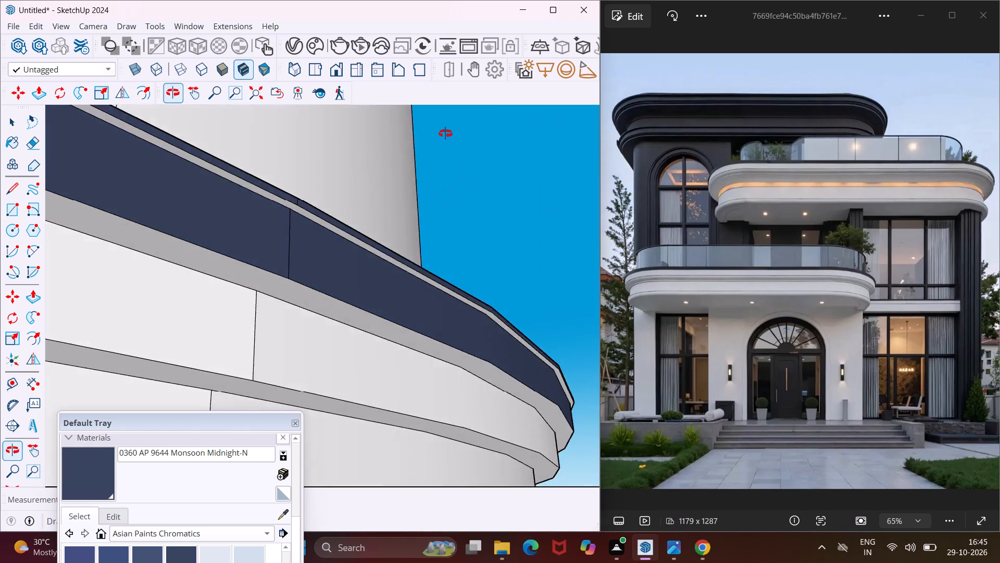
middle_drag(445, 133, 471, 149)
scroll(369, 203, up, 3)
scroll(362, 218, down, 6)
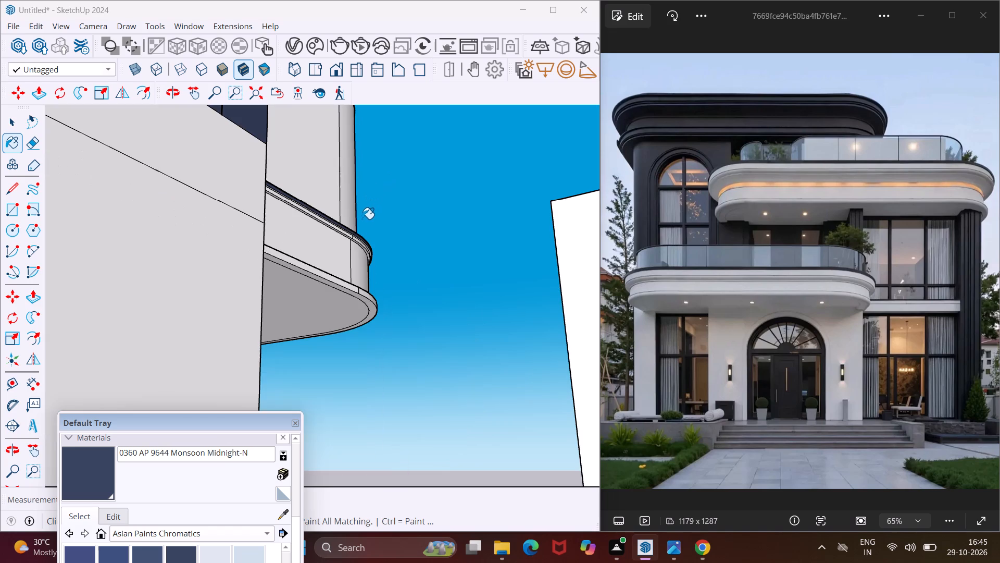
scroll(301, 215, up, 14)
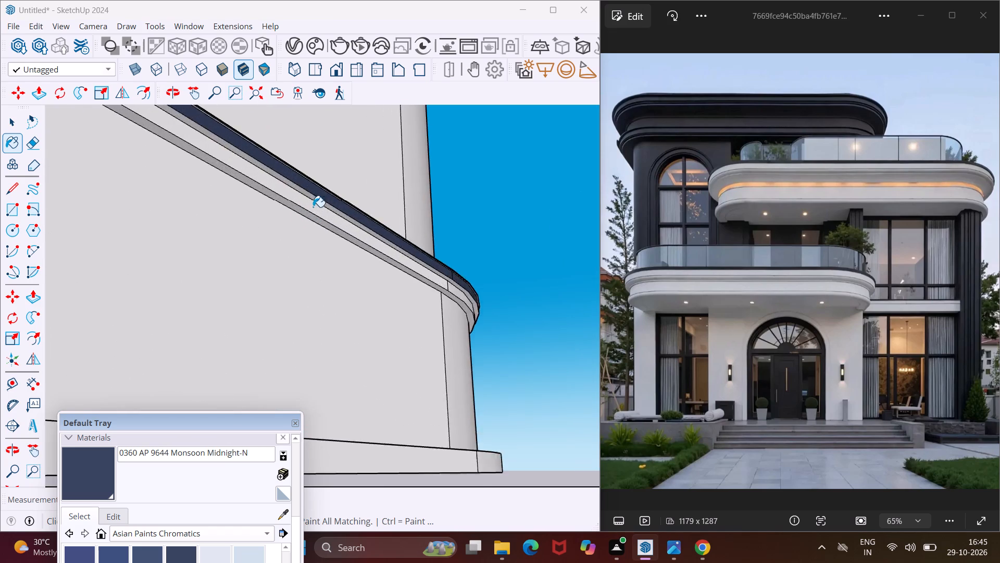
scroll(313, 207, up, 15)
scroll(353, 175, up, 2)
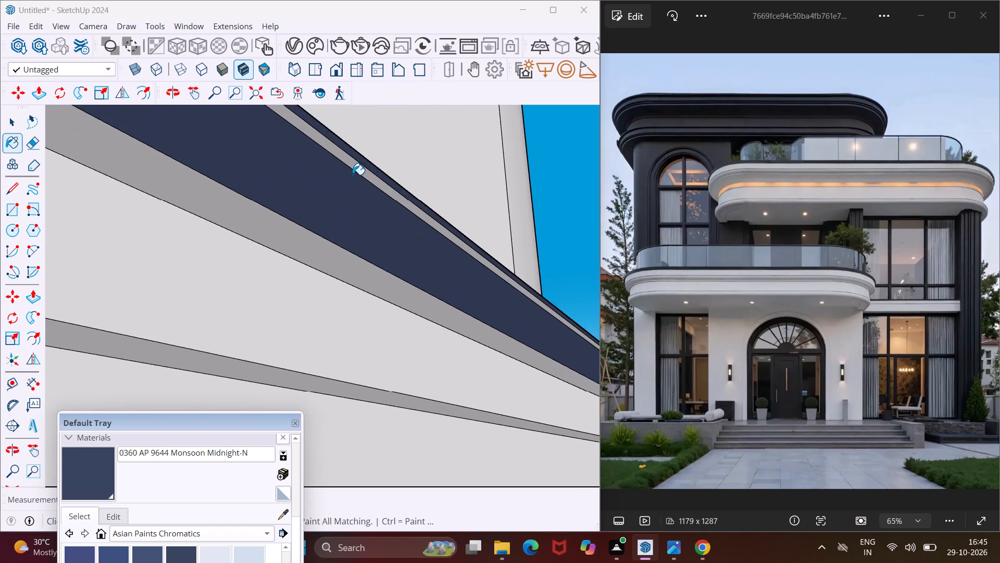
scroll(353, 175, up, 5)
click(357, 165)
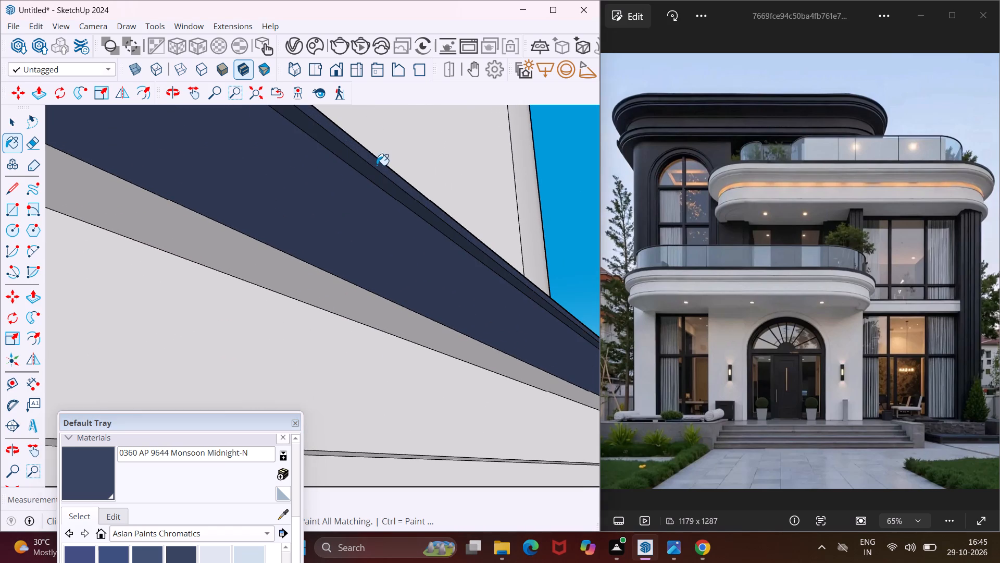
Paint the light inner riser face inside the balcony ledge's rounded corner with Monsoon Midnight-N.
middle_drag(377, 165, 261, 388)
scroll(168, 292, down, 18)
scroll(186, 271, down, 12)
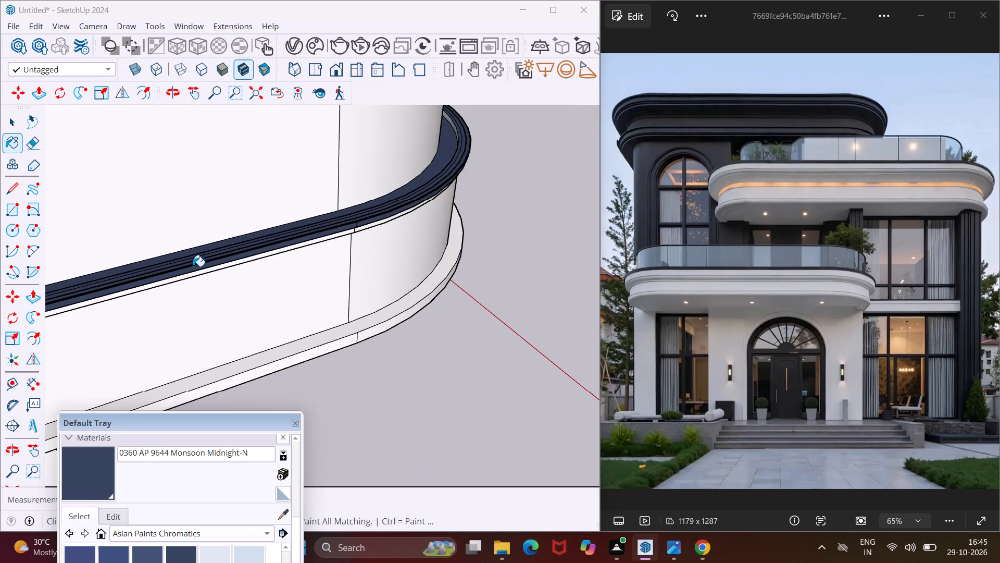
middle_drag(404, 206, 430, 181)
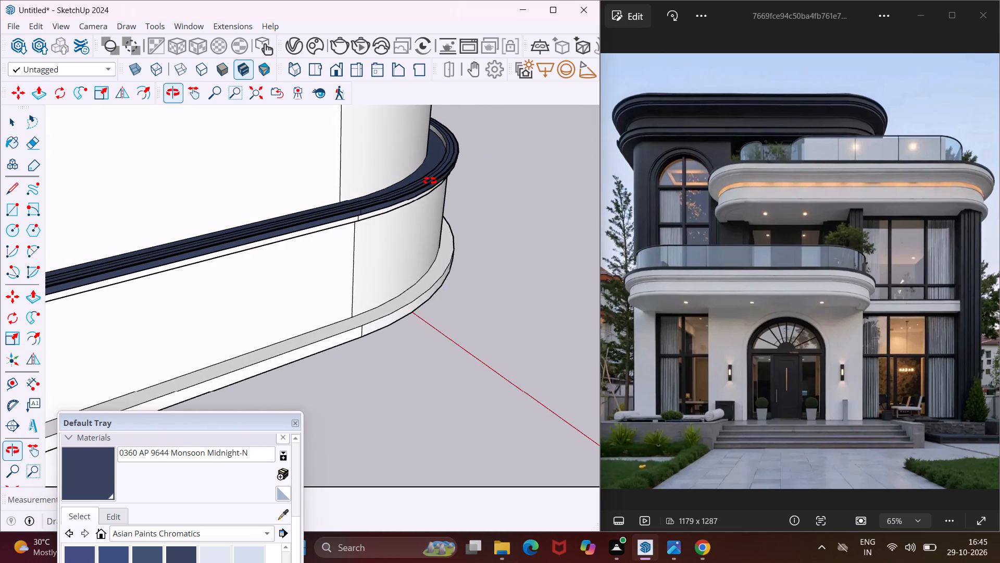
middle_drag(430, 181, 435, 178)
scroll(427, 147, up, 11)
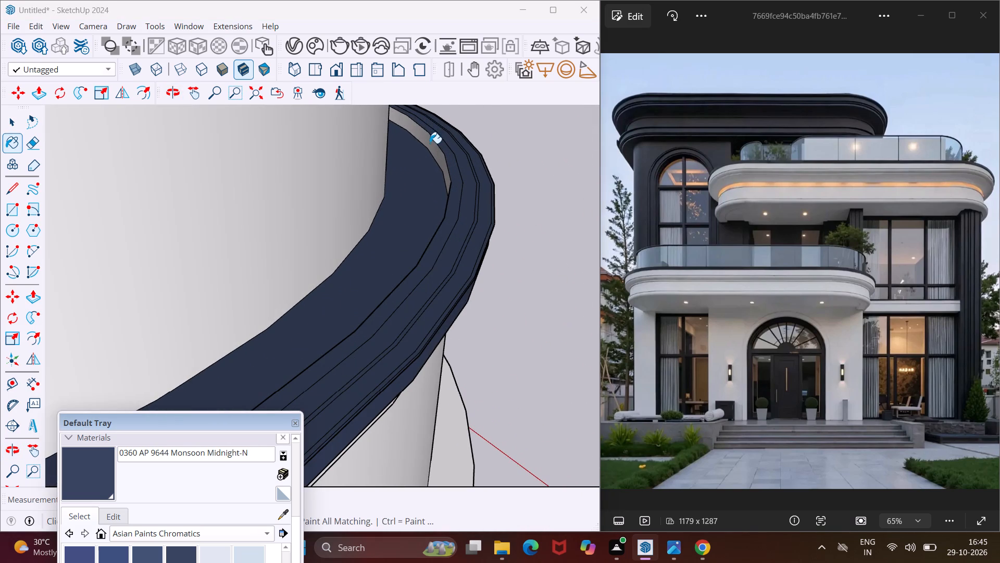
click(430, 143)
Paint the fascia band along the balcony ledge's long front run with Monsoon Midnight-N.
middle_drag(457, 146, 168, 287)
scroll(151, 292, down, 19)
scroll(146, 297, down, 6)
middle_drag(326, 169, 241, 93)
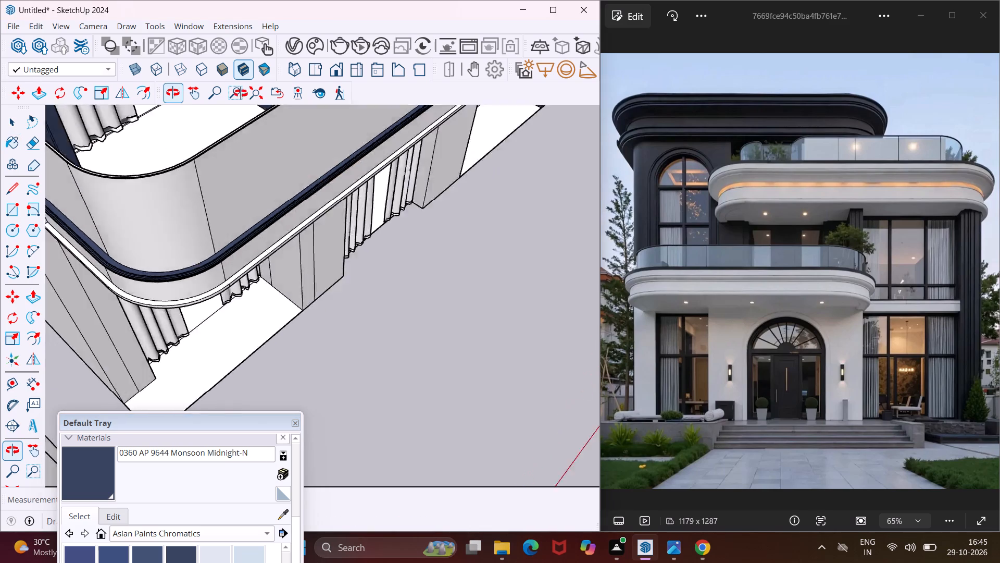
middle_drag(241, 93, 210, 36)
scroll(242, 219, up, 10)
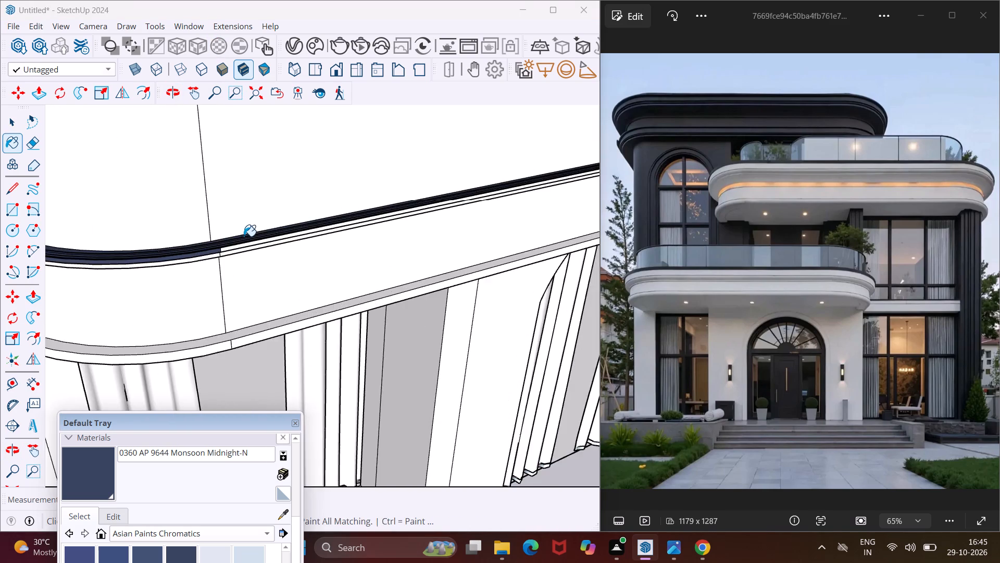
scroll(244, 236, up, 15)
click(244, 272)
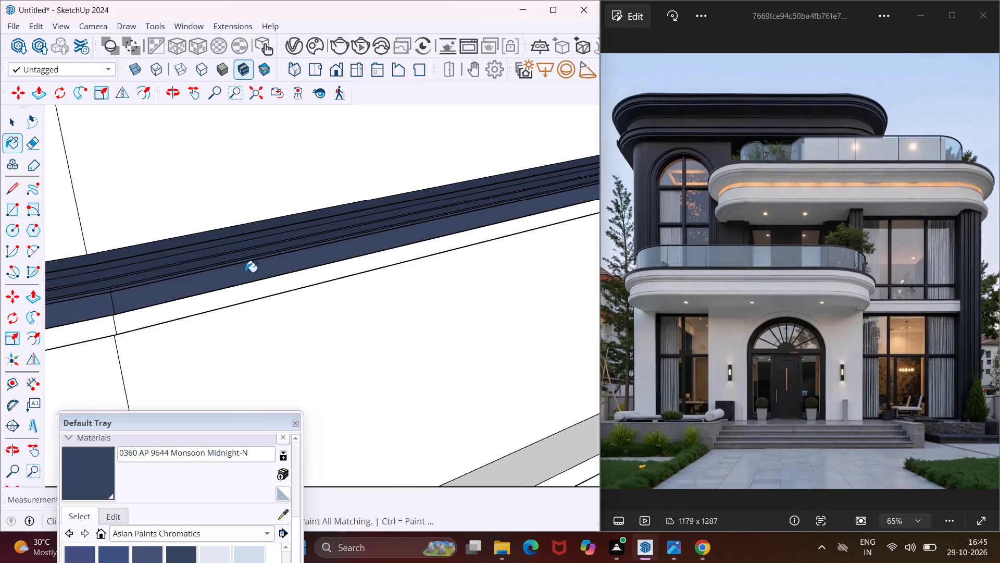
Paint the narrow grey underside strip directly below the ledge's fascia band with Monsoon Midnight-N.
middle_drag(245, 272, 482, 99)
scroll(268, 236, up, 1)
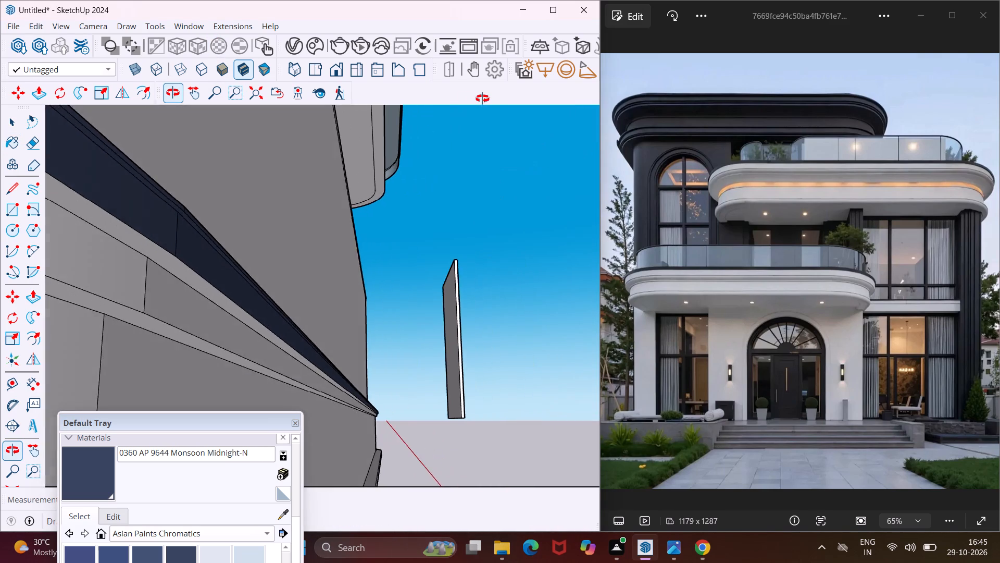
middle_drag(482, 99, 494, 100)
scroll(188, 255, up, 1)
click(180, 259)
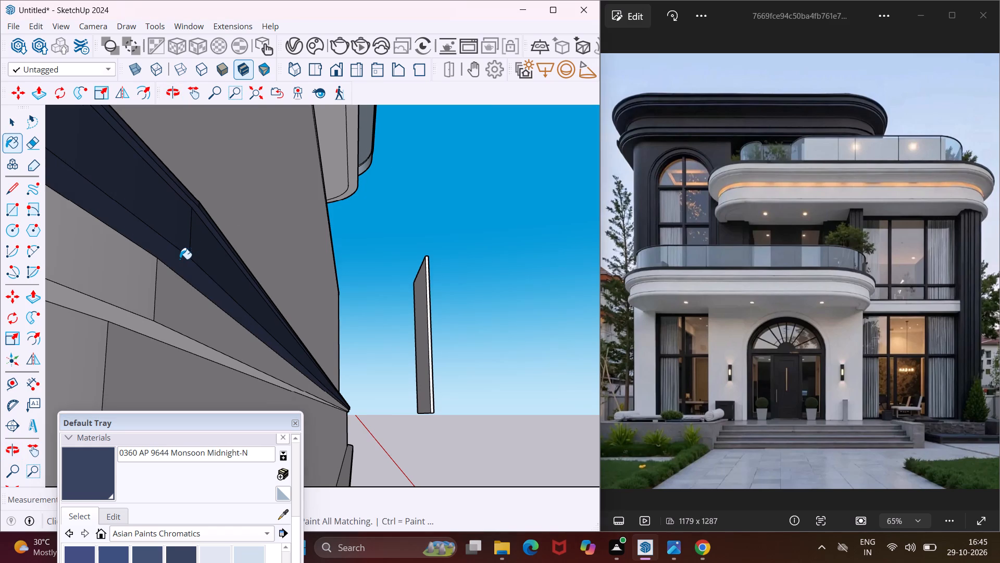
Paint the remaining light patch of the ledge's inner riser, next to the rounded corner, with Monsoon Midnight-N.
middle_drag(227, 271, 245, 244)
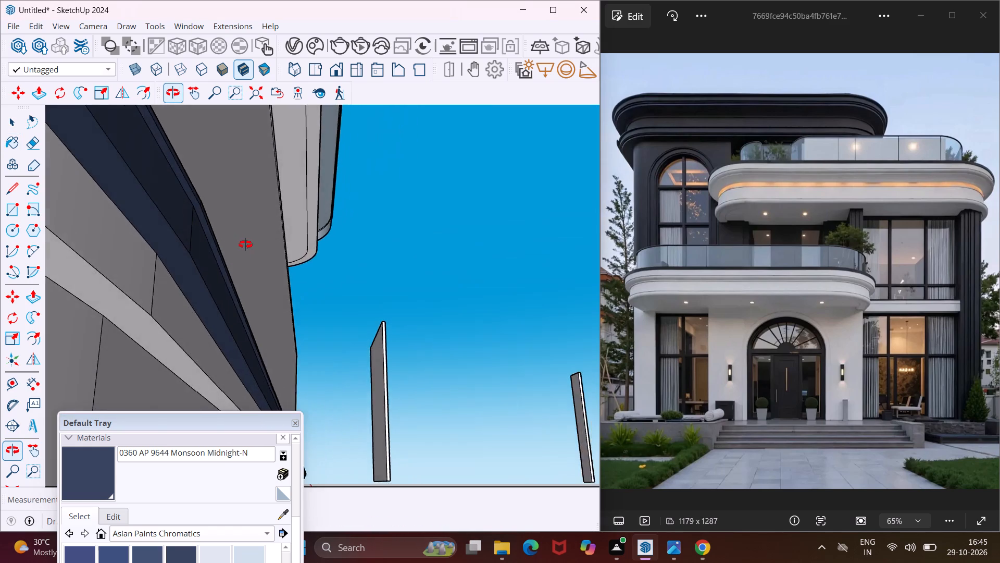
middle_drag(245, 244, 231, 387)
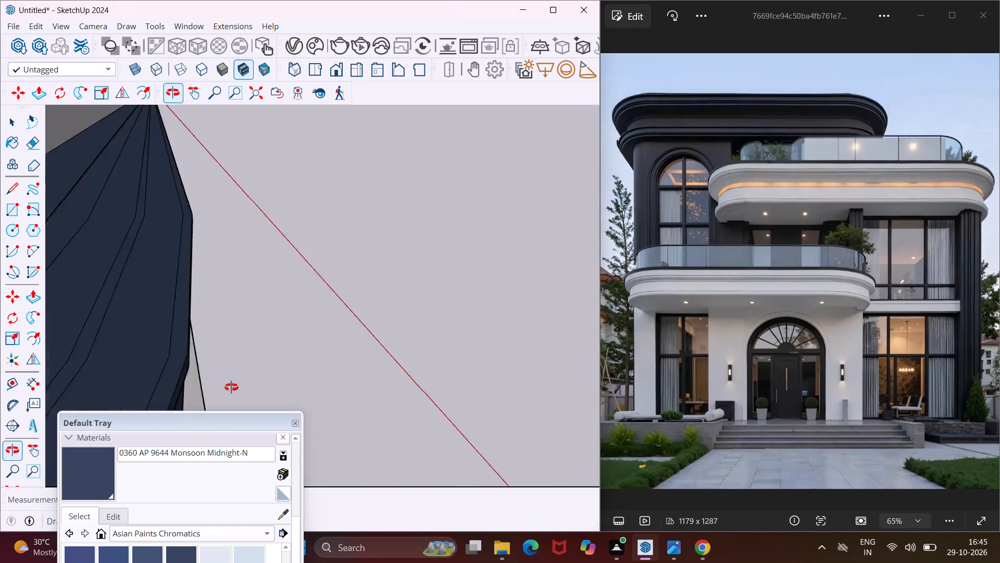
middle_drag(231, 387, 384, 377)
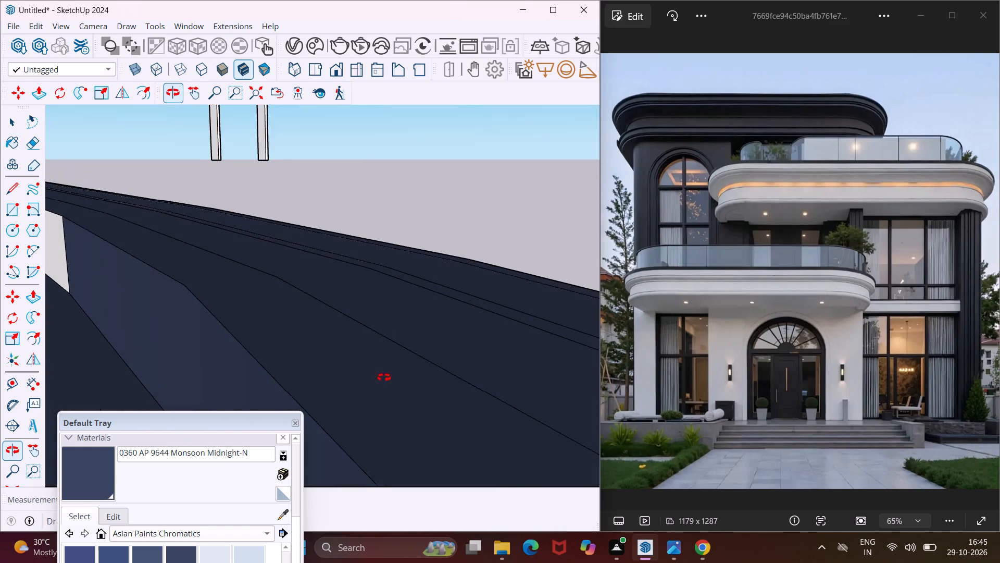
middle_drag(384, 377, 380, 374)
click(57, 244)
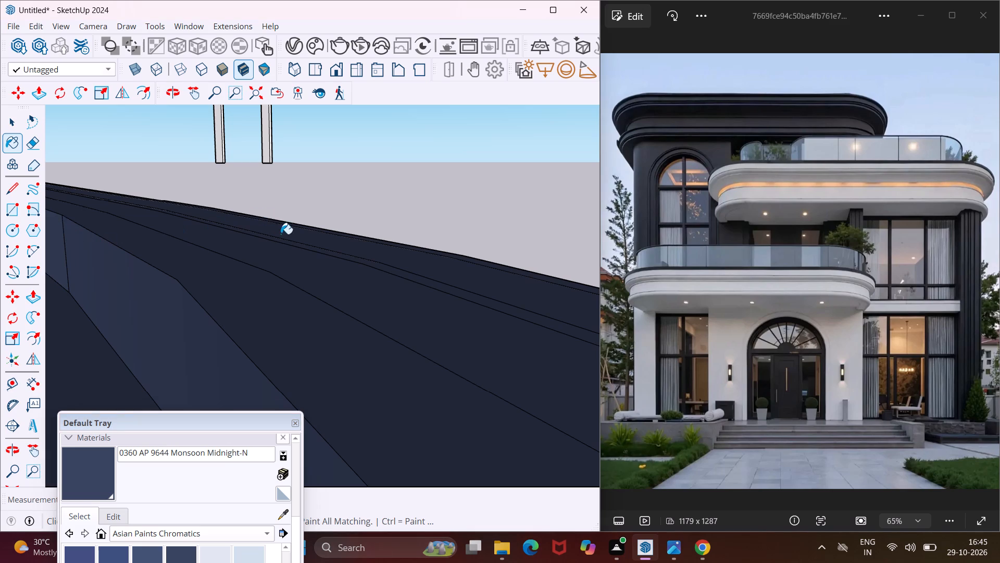
Paint the broad grey top face of the upper balcony's ledge with Monsoon Midnight-N.
middle_drag(281, 234, 42, 230)
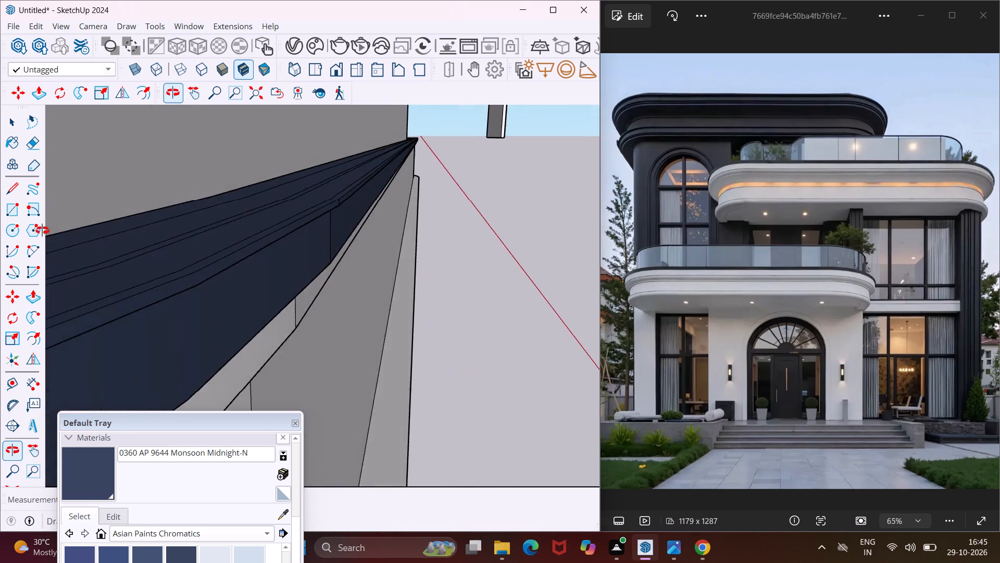
middle_drag(42, 230, 63, 239)
scroll(133, 213, down, 16)
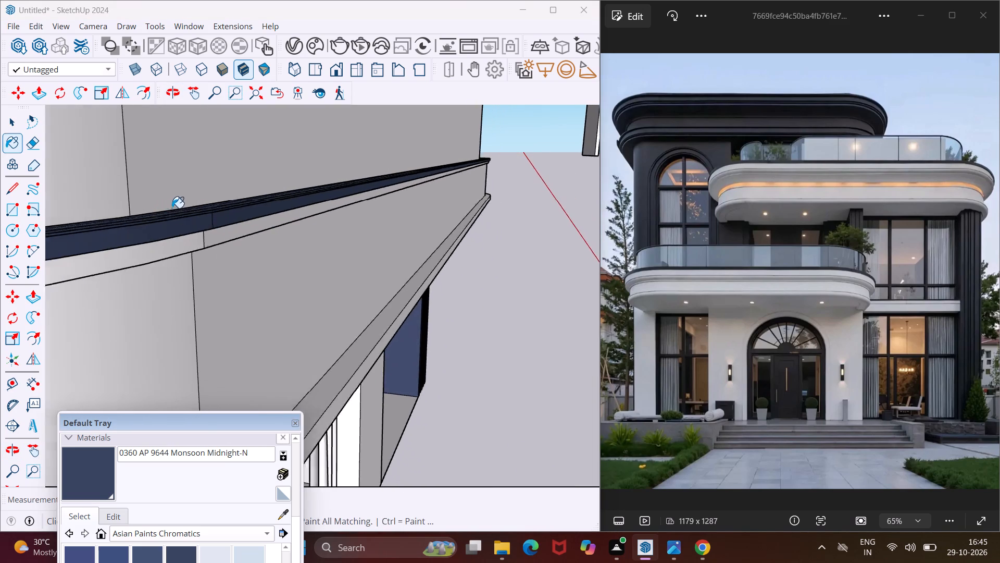
scroll(172, 208, down, 15)
scroll(181, 199, down, 13)
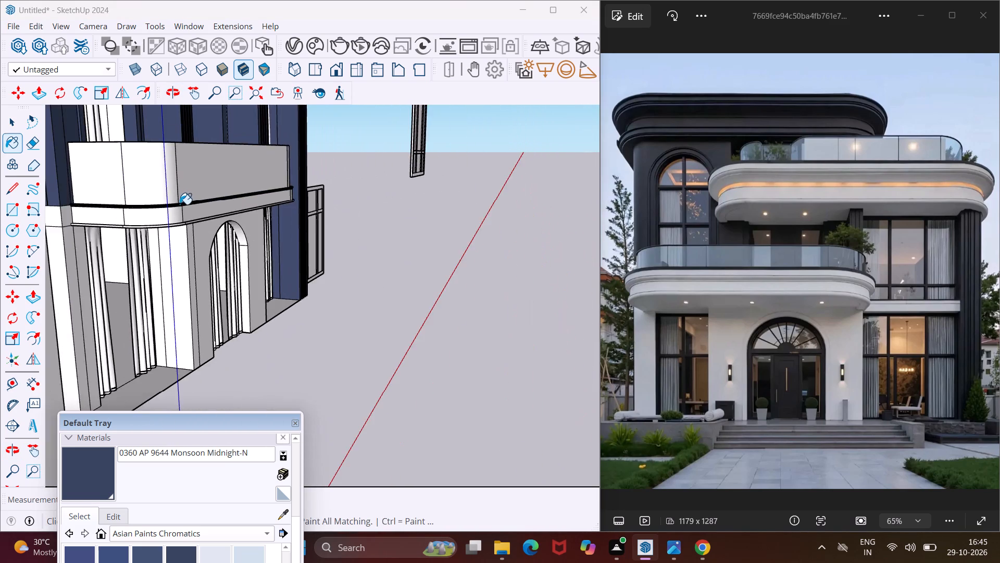
scroll(171, 207, down, 16)
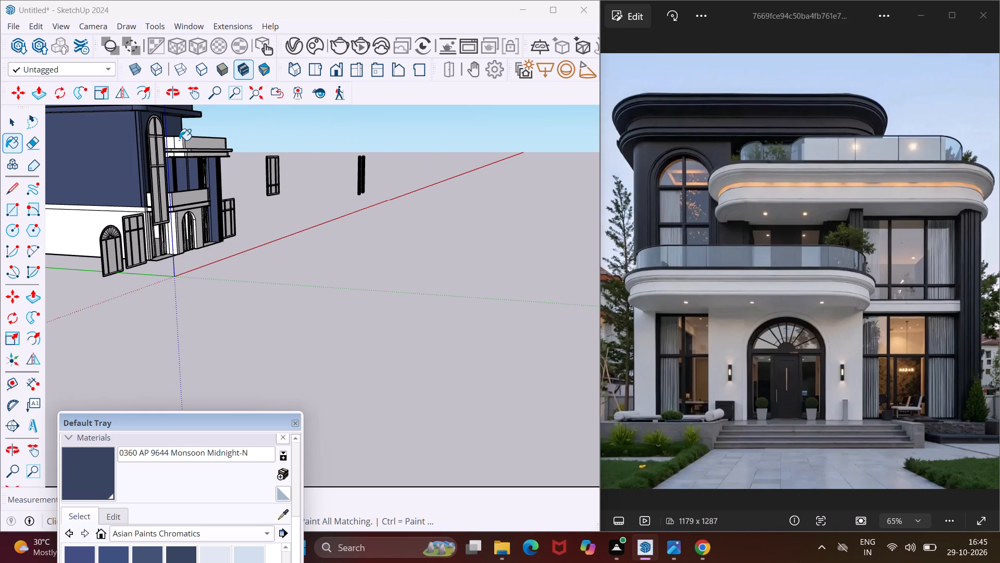
scroll(179, 140, up, 18)
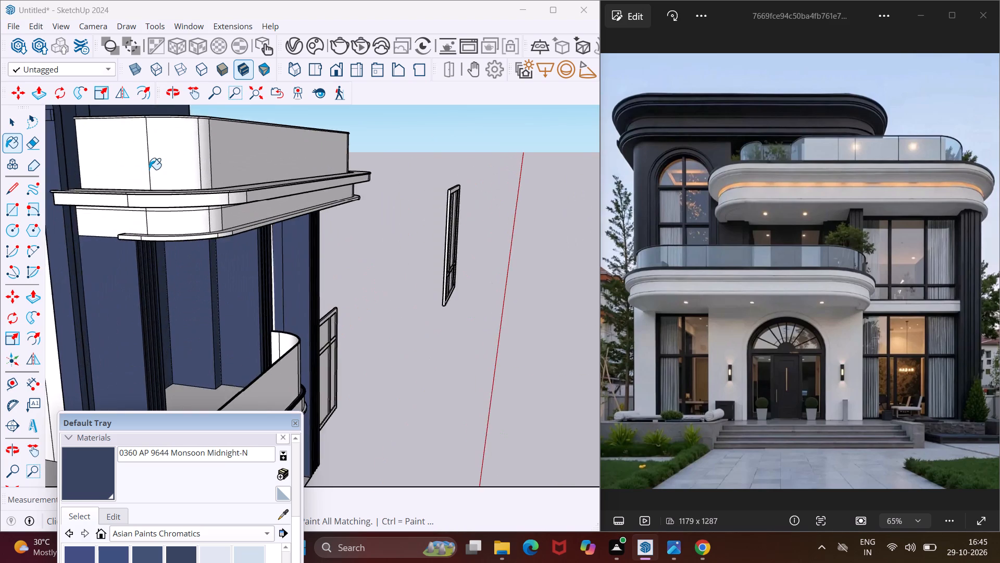
scroll(149, 169, up, 5)
middle_drag(123, 185, 250, 232)
scroll(265, 295, up, 3)
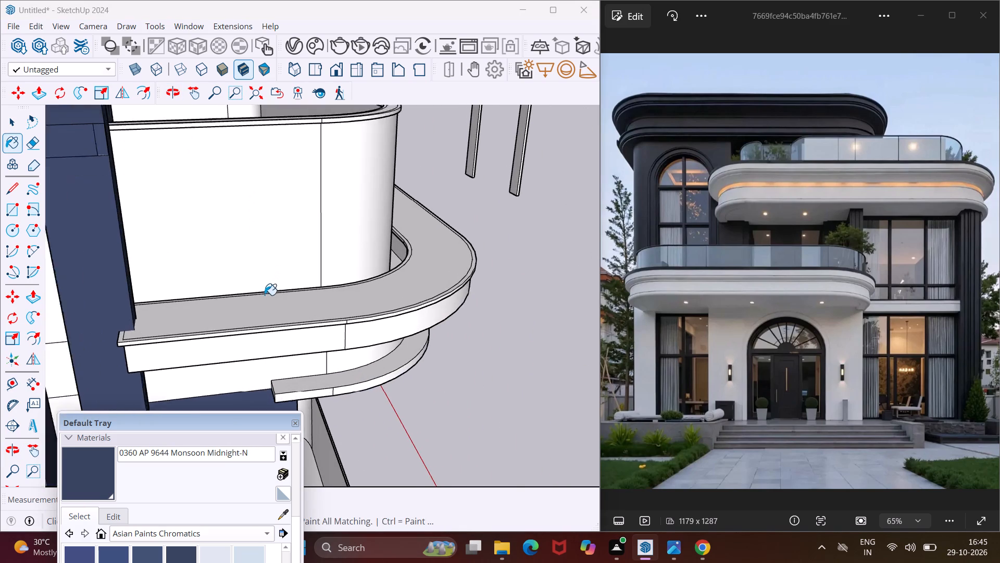
click(284, 312)
Paint the narrow border strip around the upper ledge's top face with Monsoon Midnight-N.
scroll(401, 275, up, 10)
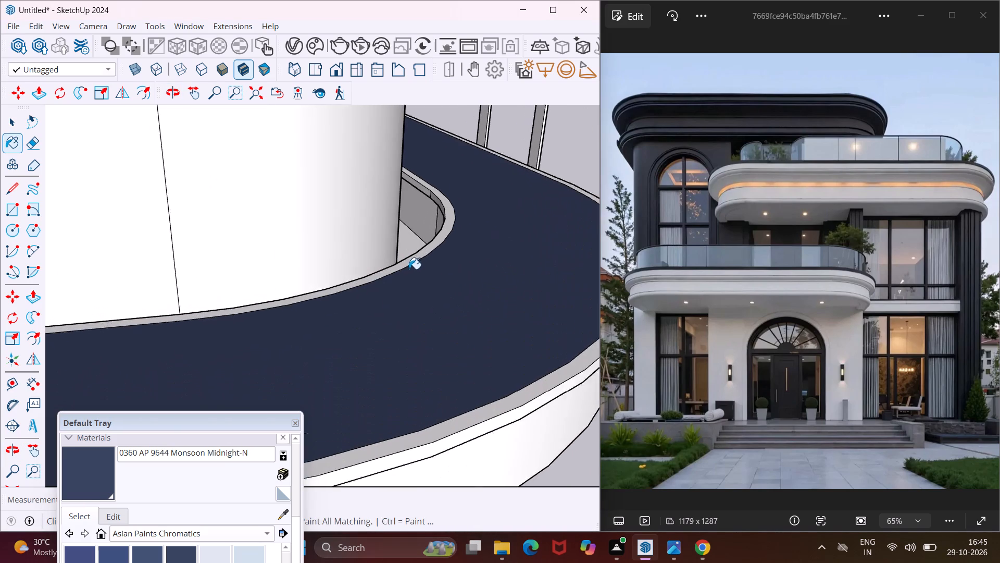
scroll(409, 269, up, 2)
click(422, 248)
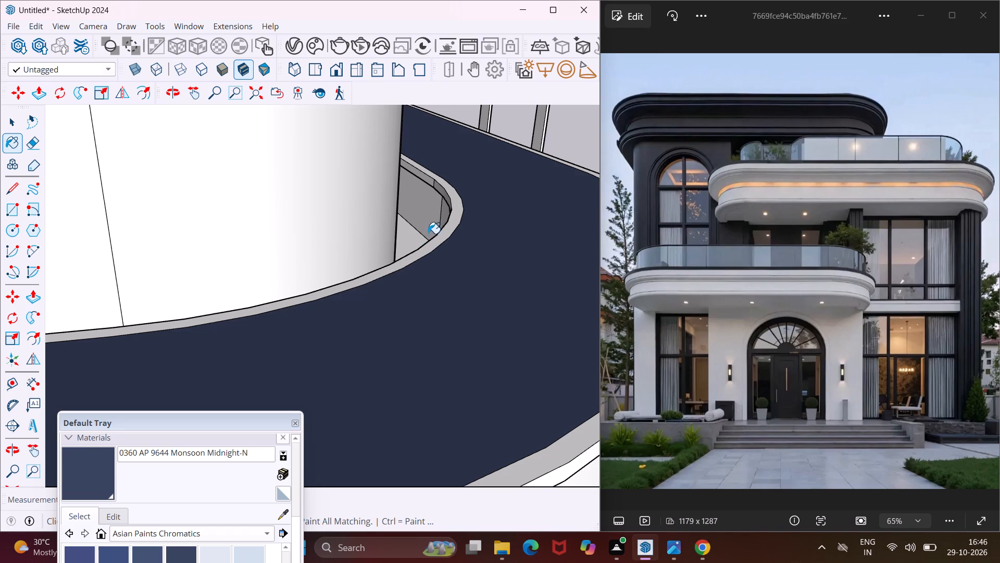
scroll(455, 201, up, 6)
click(452, 200)
Paint the light inner riser faces in the gap behind the upper ledge's rounded corner with Monsoon Midnight-N.
scroll(430, 187, up, 4)
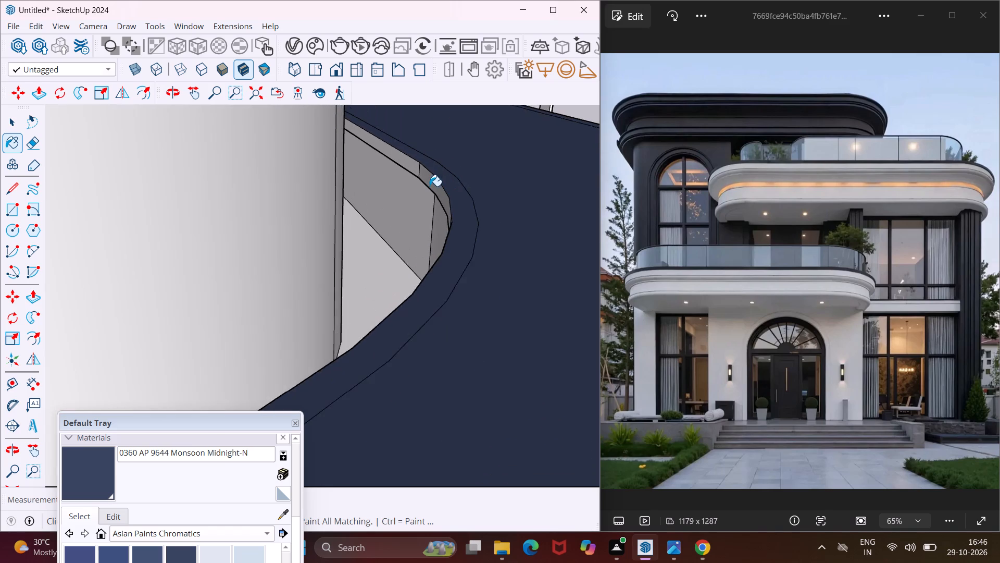
click(429, 182)
click(403, 163)
click(408, 192)
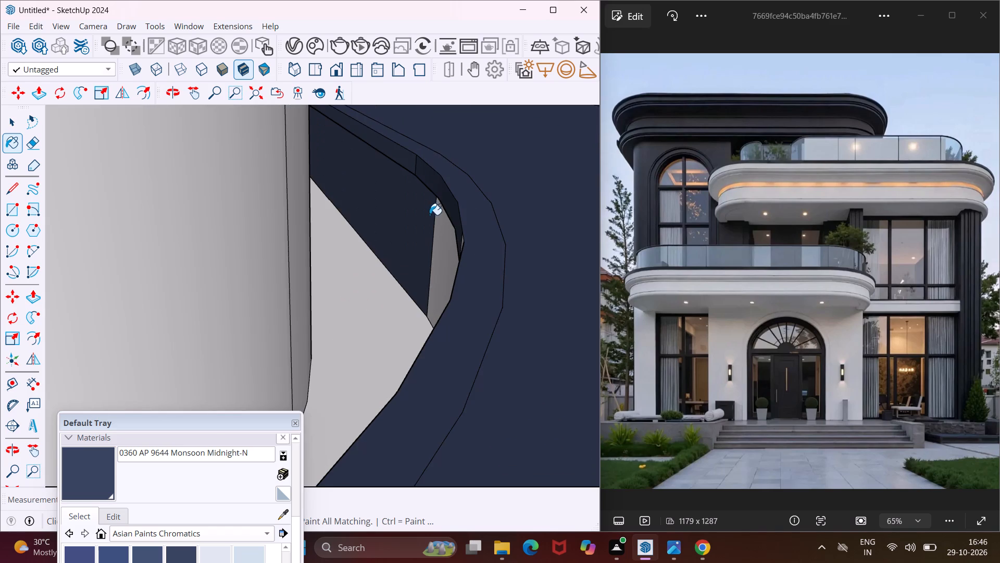
click(432, 216)
scroll(448, 224, up, 2)
click(448, 224)
scroll(446, 229, up, 1)
middle_drag(446, 229, 479, 232)
click(508, 261)
Paint the upper ledge's thin fascia band at the wall end and the grey underside strip below it with Monsoon Midnight-N.
scroll(514, 242, down, 6)
middle_drag(511, 248, 412, 252)
scroll(454, 190, down, 12)
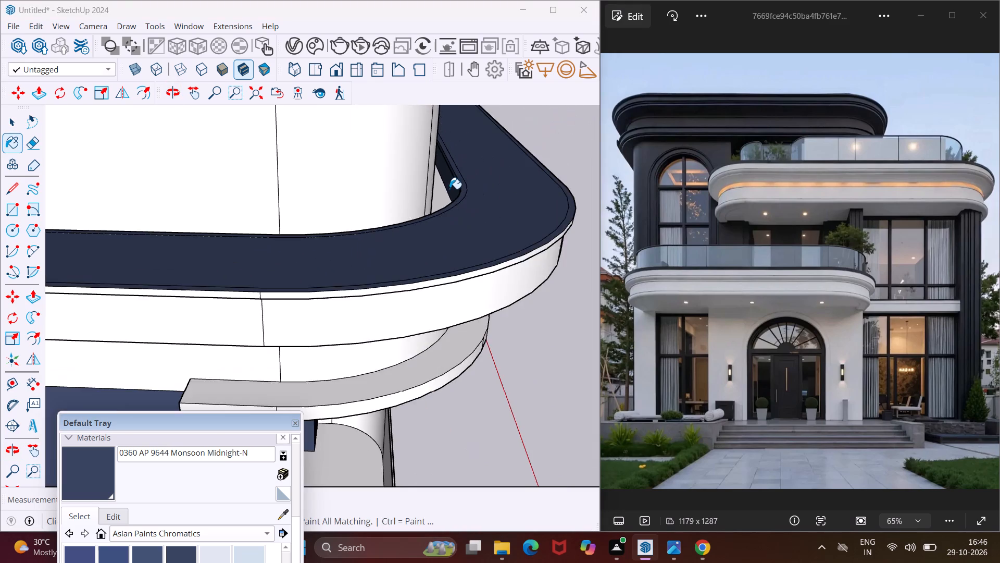
scroll(449, 189, down, 4)
scroll(121, 238, up, 7)
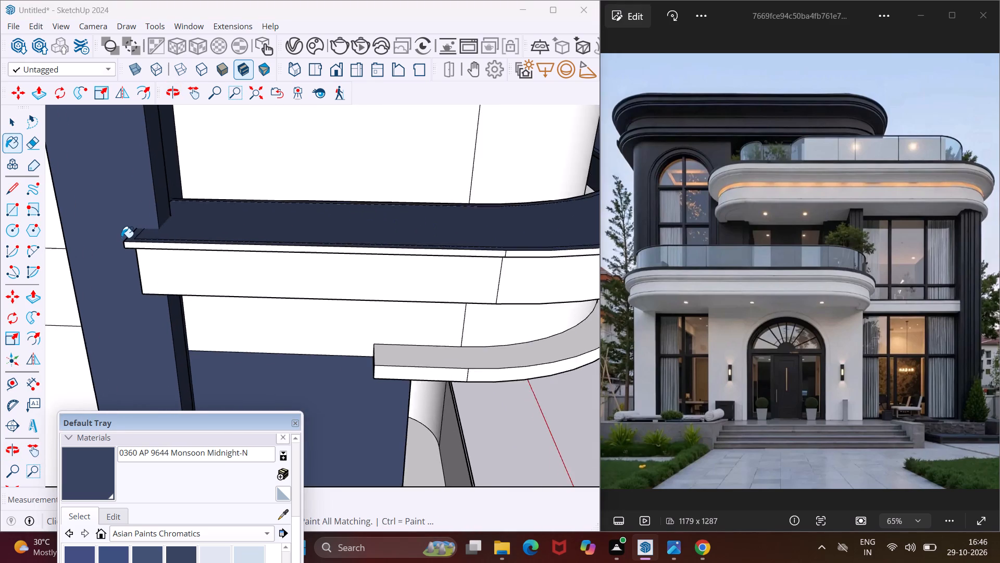
scroll(121, 238, up, 9)
click(142, 254)
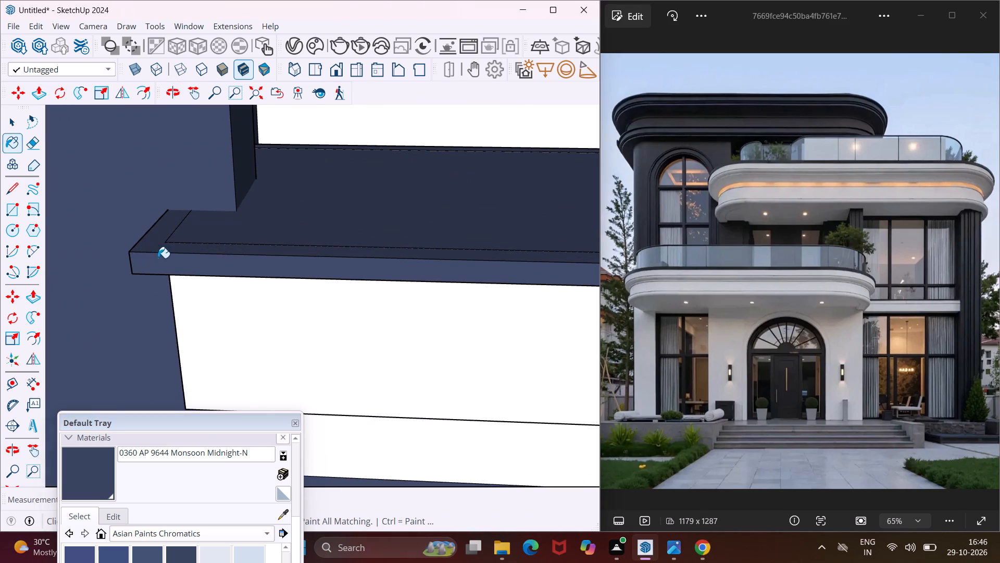
middle_drag(158, 258, 220, 128)
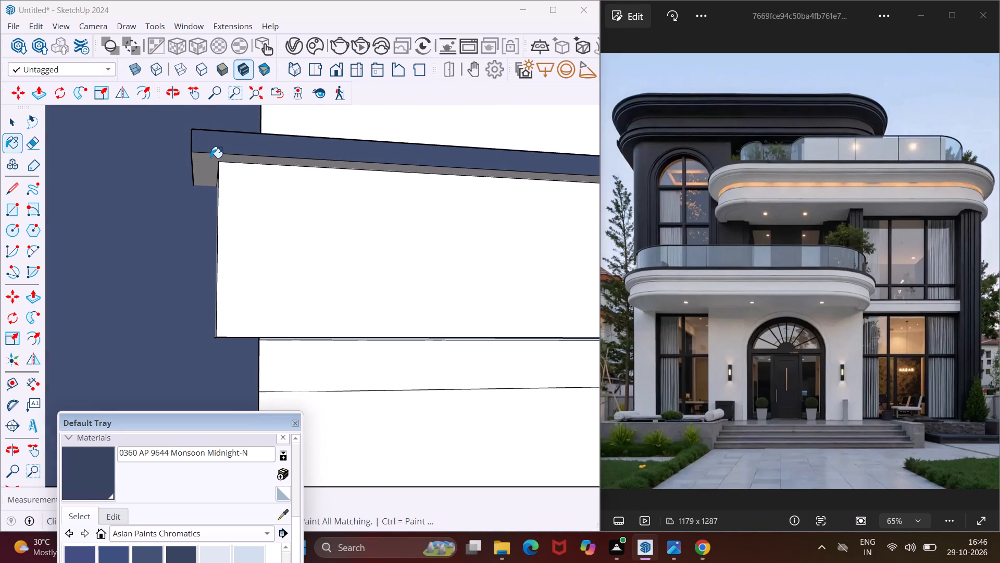
click(210, 158)
Push/Pull the upper balcony's recessed blue-grey soffit down to the lower edge of the white fascia.
scroll(187, 155, down, 4)
middle_drag(292, 155, 50, 177)
scroll(50, 177, down, 8)
scroll(186, 167, up, 3)
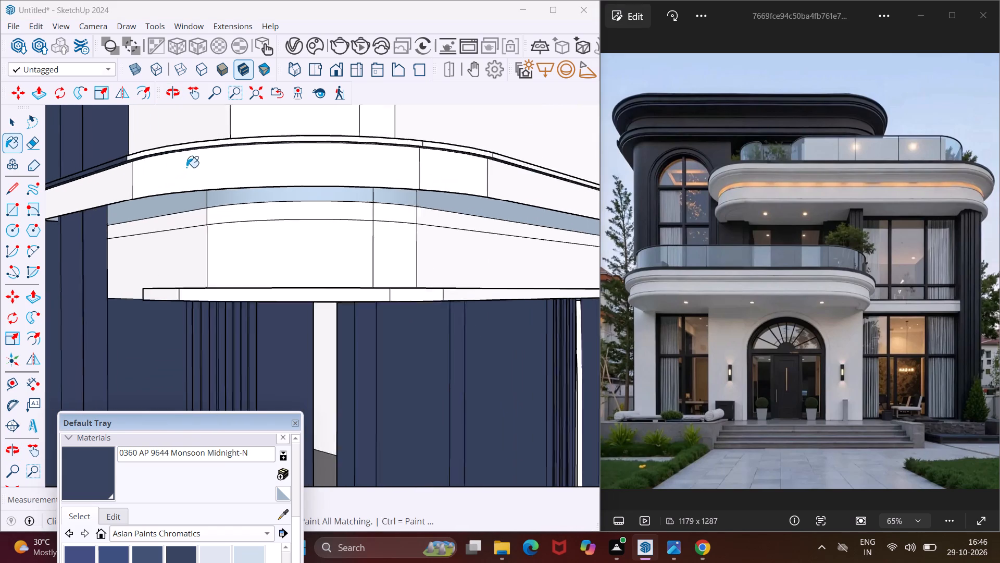
scroll(186, 167, up, 2)
middle_drag(186, 167, 339, 72)
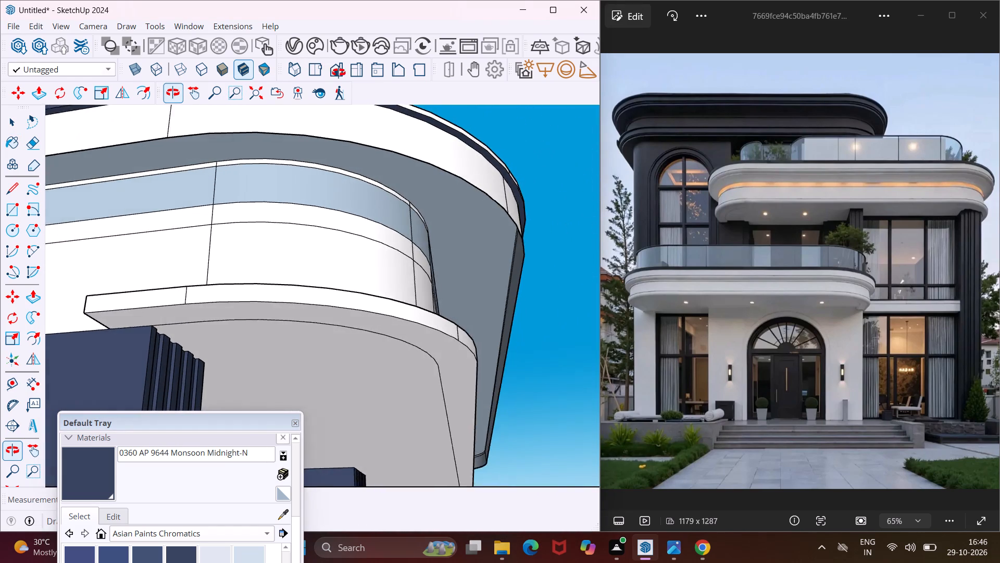
middle_drag(339, 72, 344, 74)
key(Escape)
key(space)
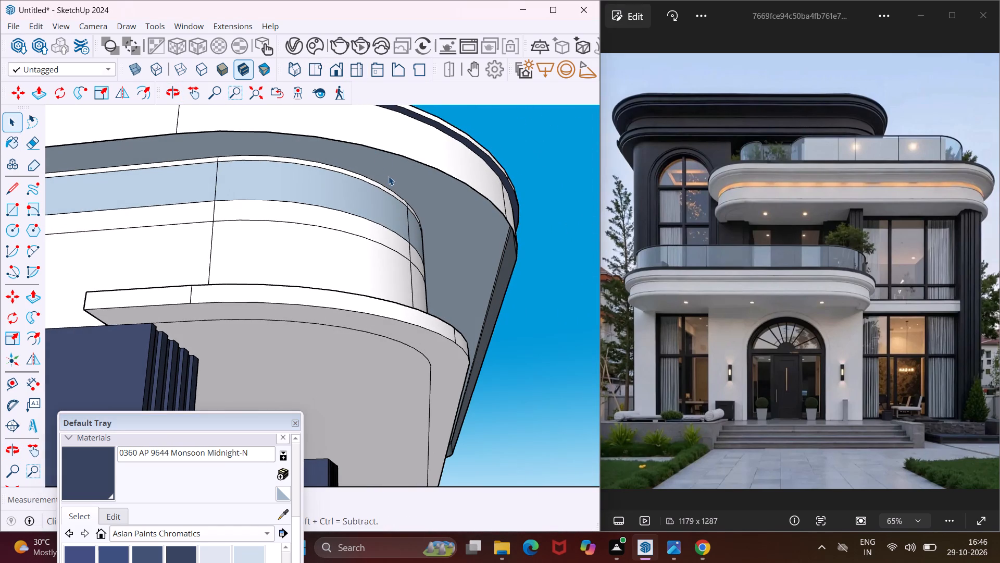
key(Escape)
key(space)
click(406, 170)
key(p)
click(406, 170)
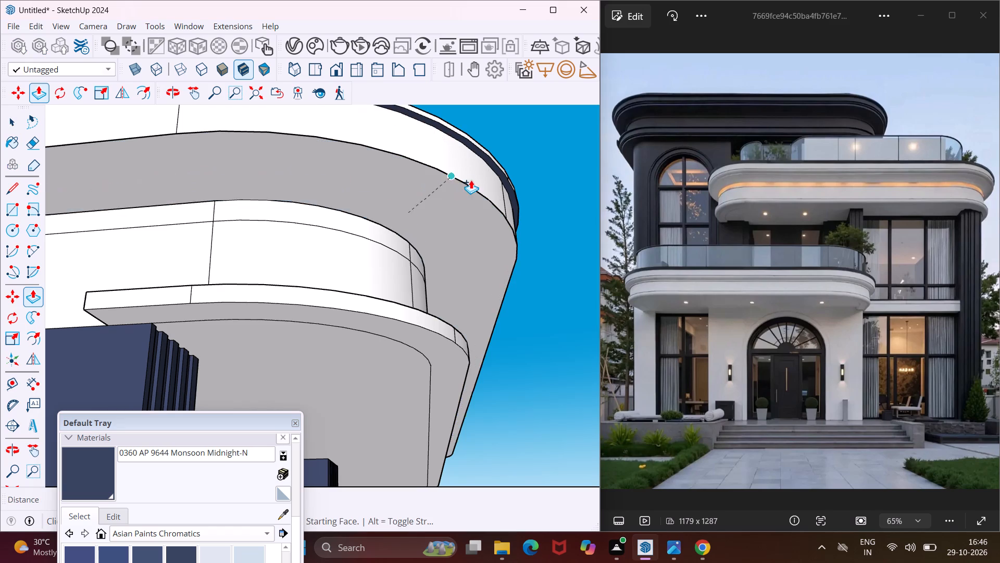
click(492, 201)
key(Escape)
key(space)
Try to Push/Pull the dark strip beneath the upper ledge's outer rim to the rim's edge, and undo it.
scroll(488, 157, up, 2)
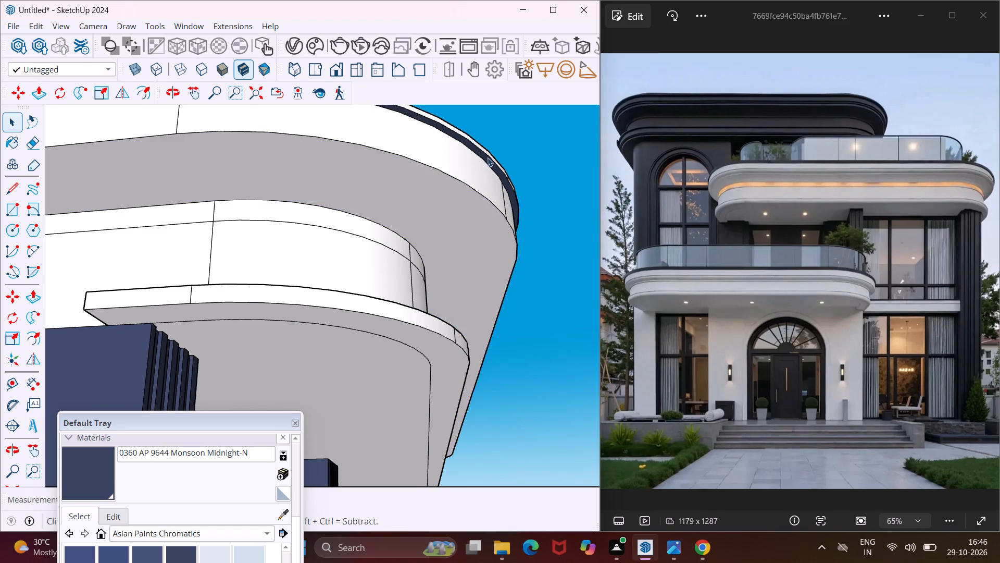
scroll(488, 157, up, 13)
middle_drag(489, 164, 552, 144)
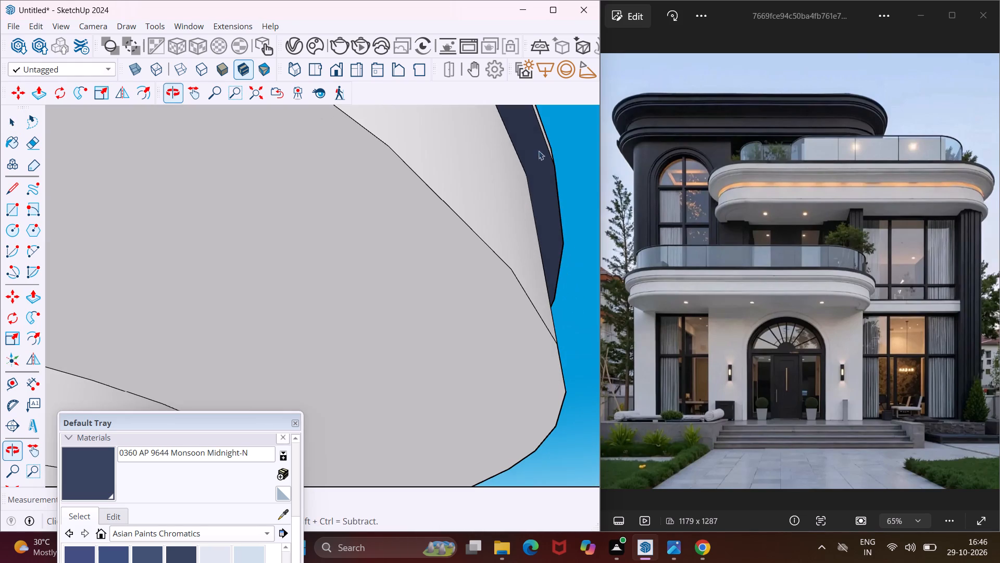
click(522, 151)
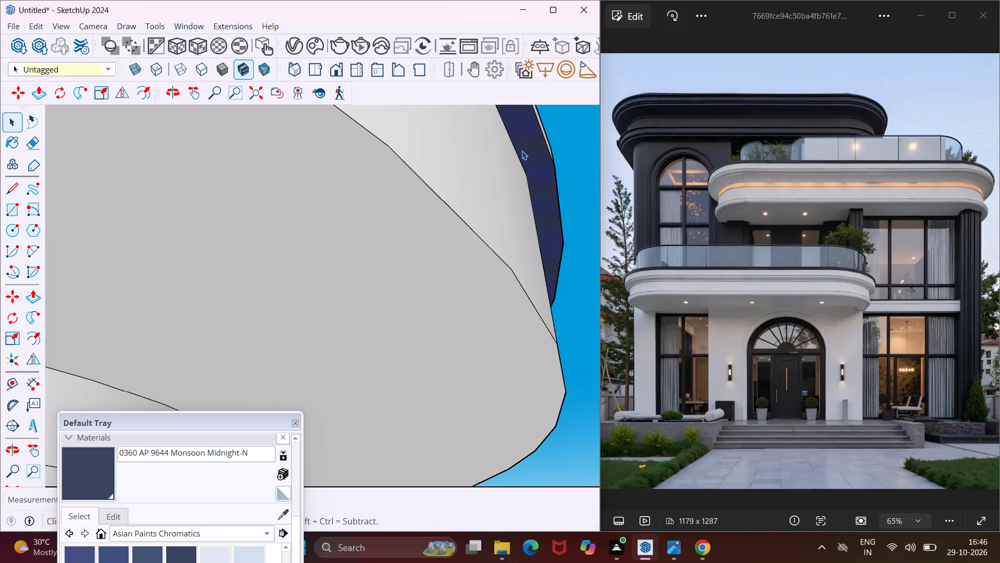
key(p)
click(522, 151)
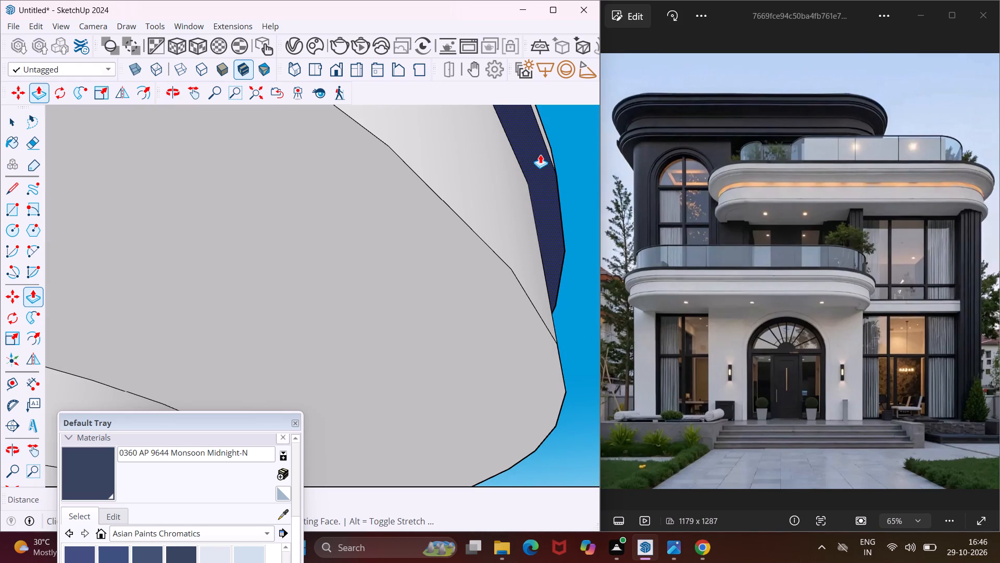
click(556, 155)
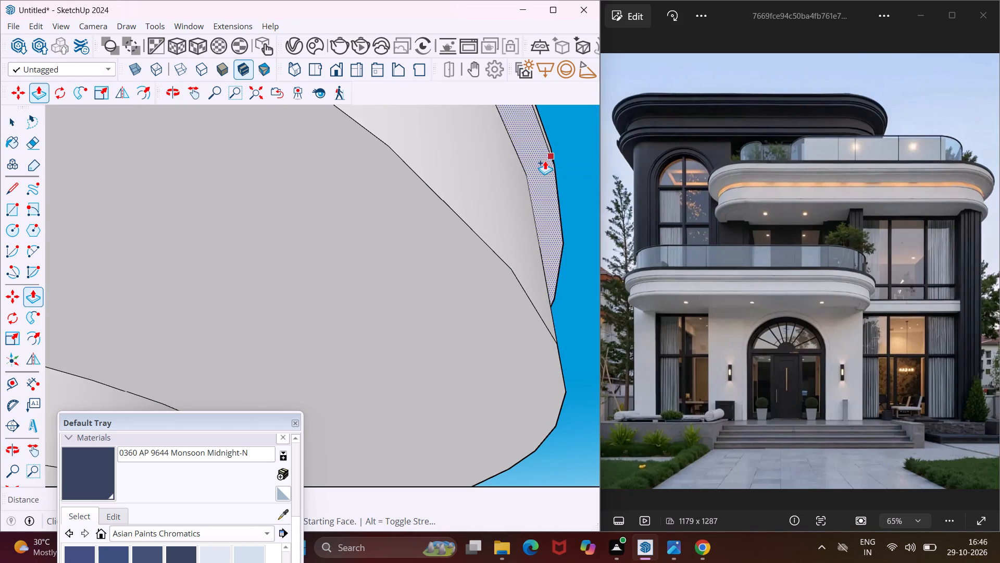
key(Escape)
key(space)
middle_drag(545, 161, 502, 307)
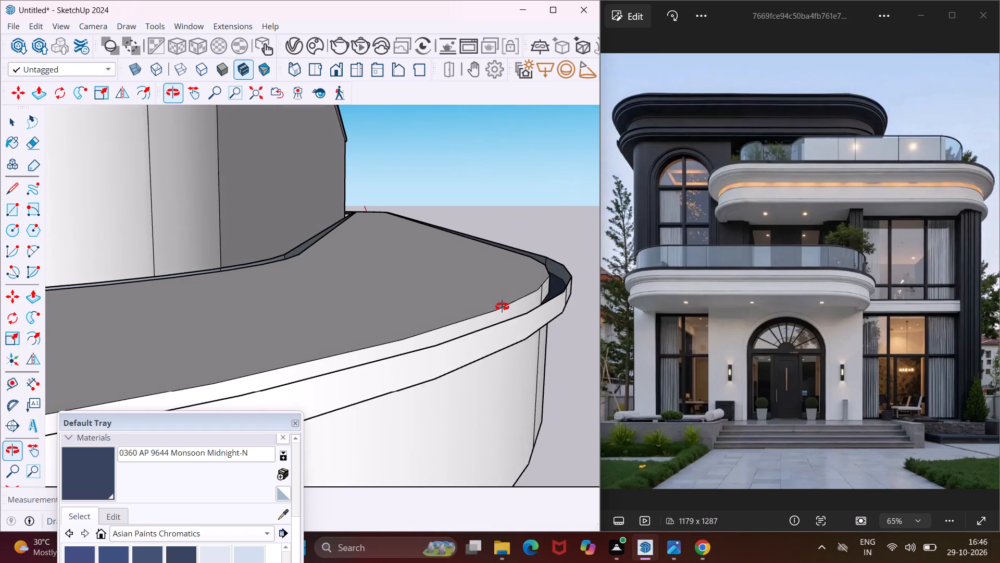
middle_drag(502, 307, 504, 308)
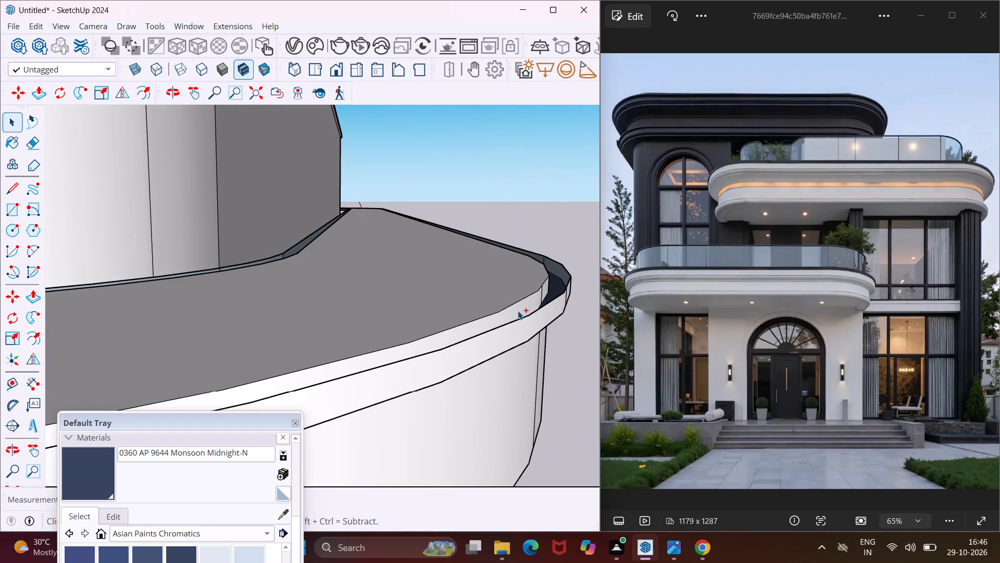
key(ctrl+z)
Push/Pull the dark strip beneath the upper ledge's outer rim at the rounded corner to the rim's edge.
middle_drag(519, 326, 530, 230)
click(511, 241)
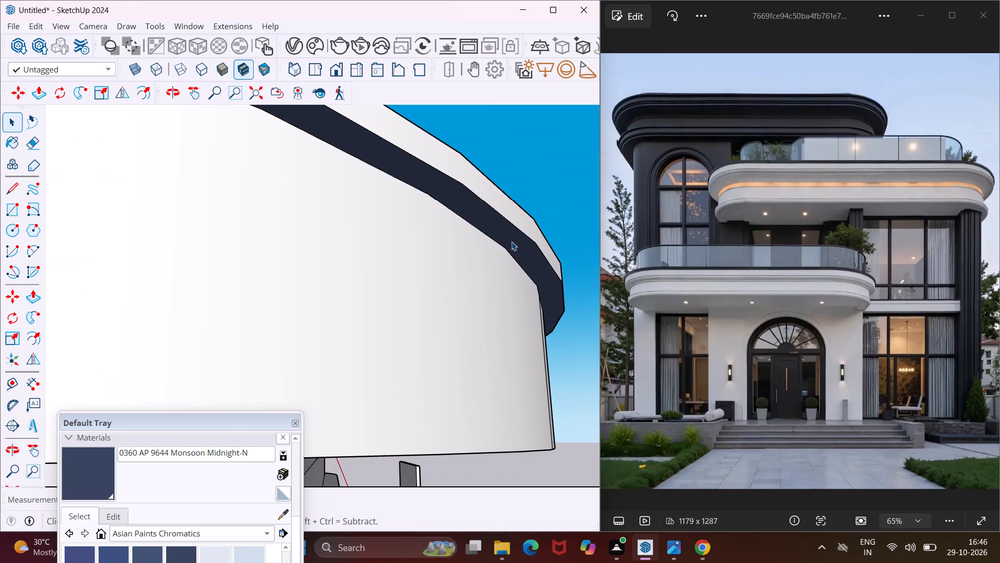
key(p)
click(511, 241)
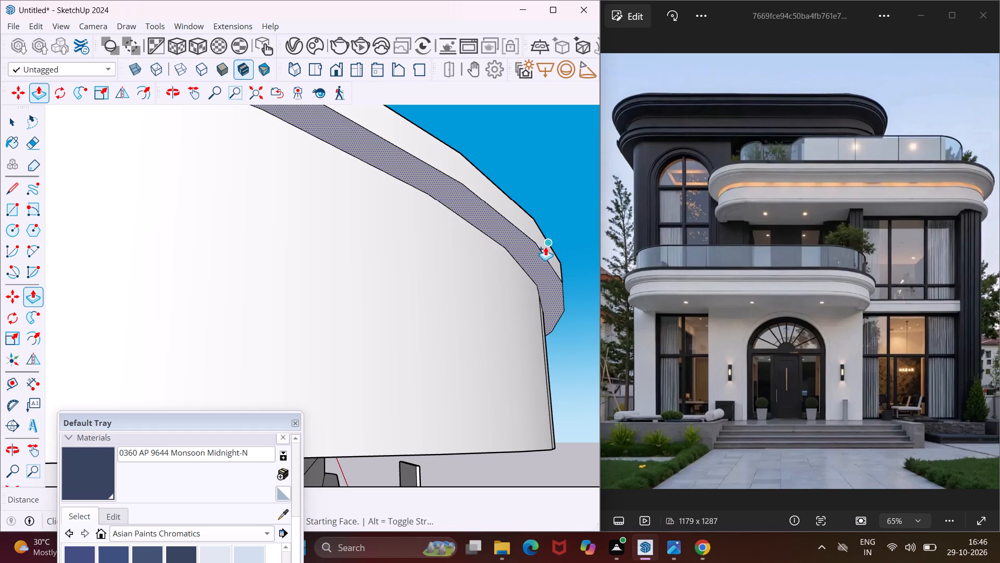
middle_drag(545, 247, 490, 309)
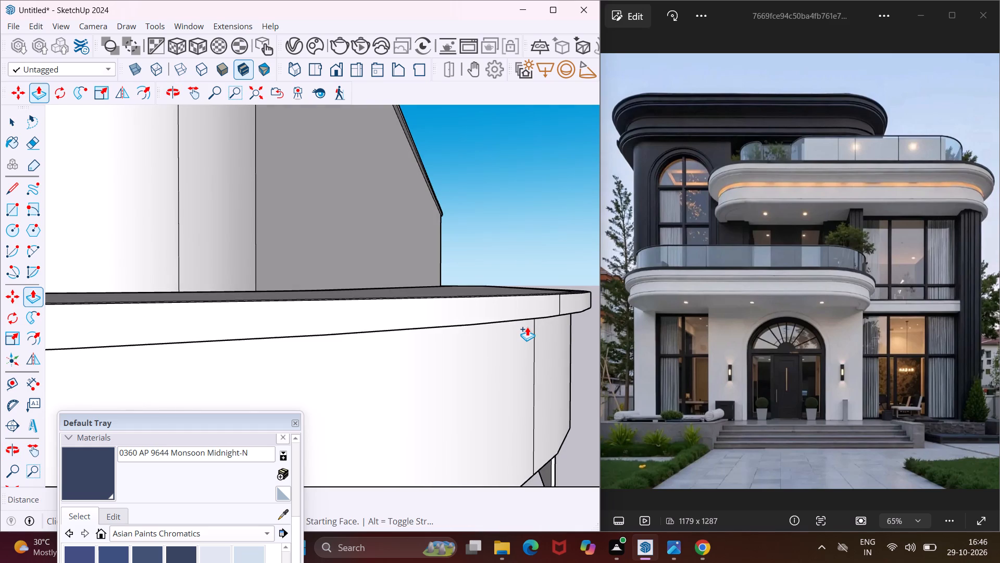
scroll(526, 326, up, 4)
middle_drag(526, 326, 550, 290)
scroll(526, 326, up, 1)
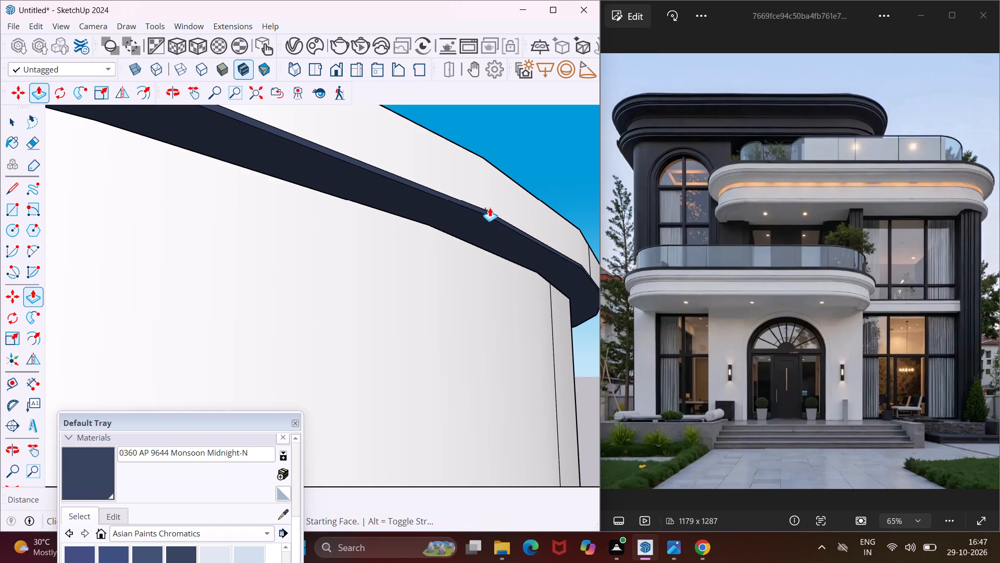
click(484, 203)
middle_drag(486, 204, 494, 321)
key(Escape)
key(space)
Repaint the grey central top face of the upper ledge with Monsoon Midnight-N.
scroll(486, 277, down, 7)
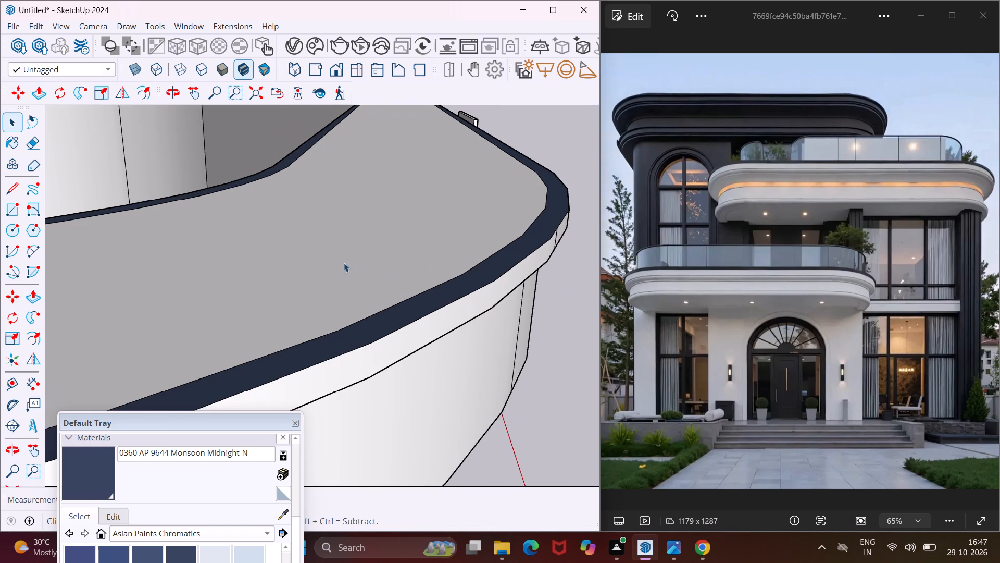
click(72, 484)
click(251, 309)
Paint the thin white fascia band around the upper ledge's rounded corner with Monsoon Midnight-N.
scroll(399, 322, up, 4)
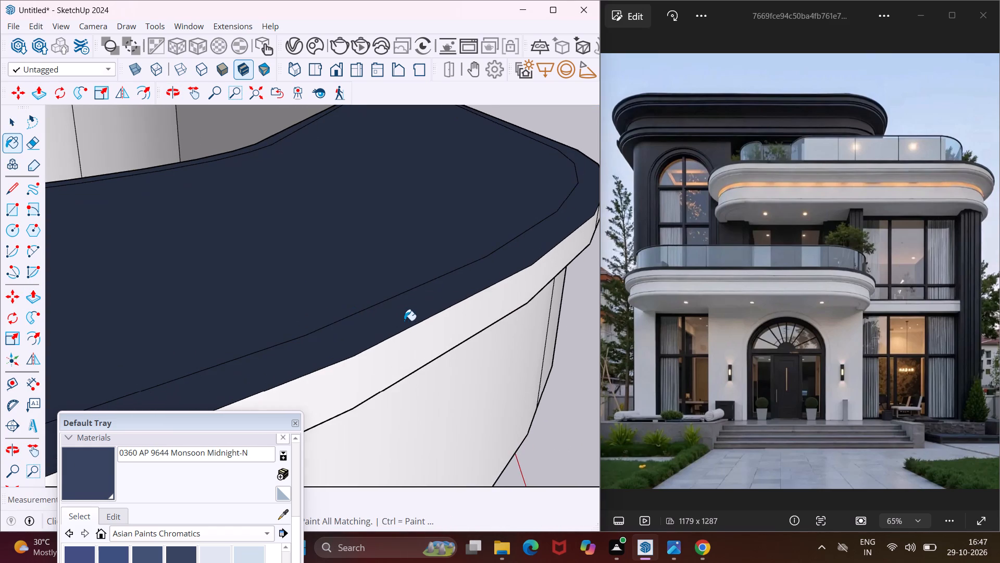
click(430, 327)
Paint the remaining white fascia segments beside the upper ledge's left rounded corner and along its front with Monsoon Midnight-N.
middle_drag(429, 326, 459, 176)
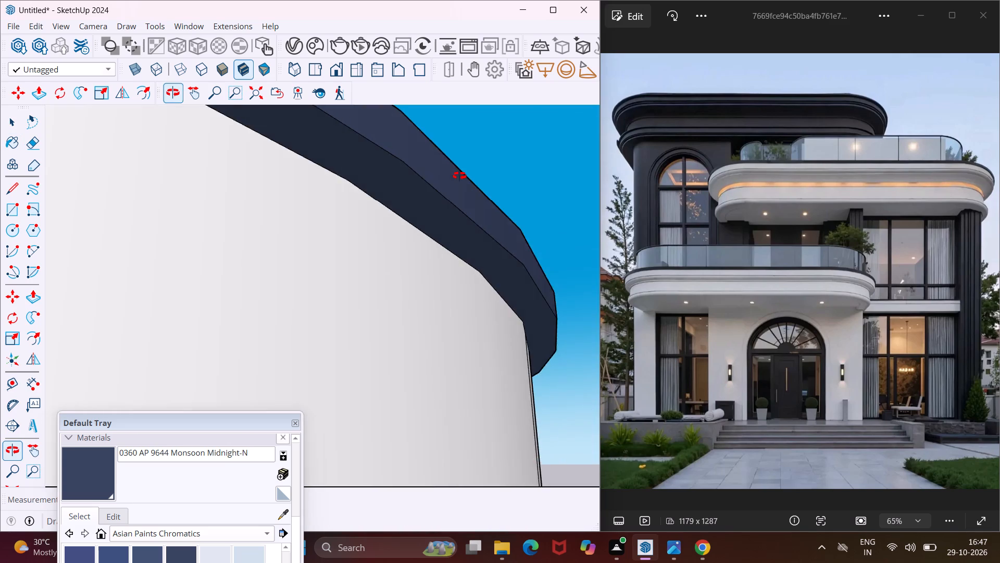
middle_drag(459, 176, 278, 279)
scroll(263, 273, down, 10)
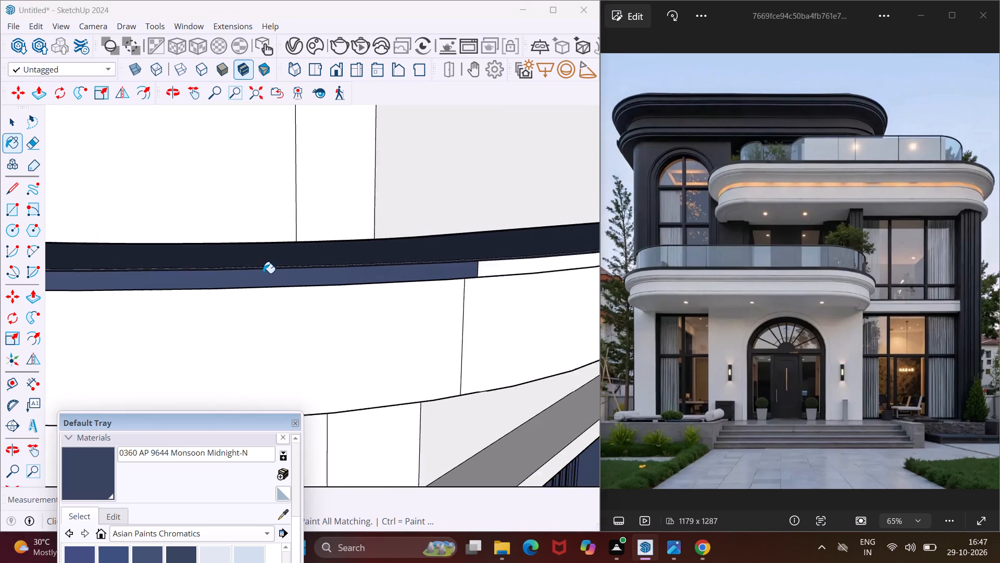
scroll(263, 273, down, 20)
scroll(263, 273, down, 2)
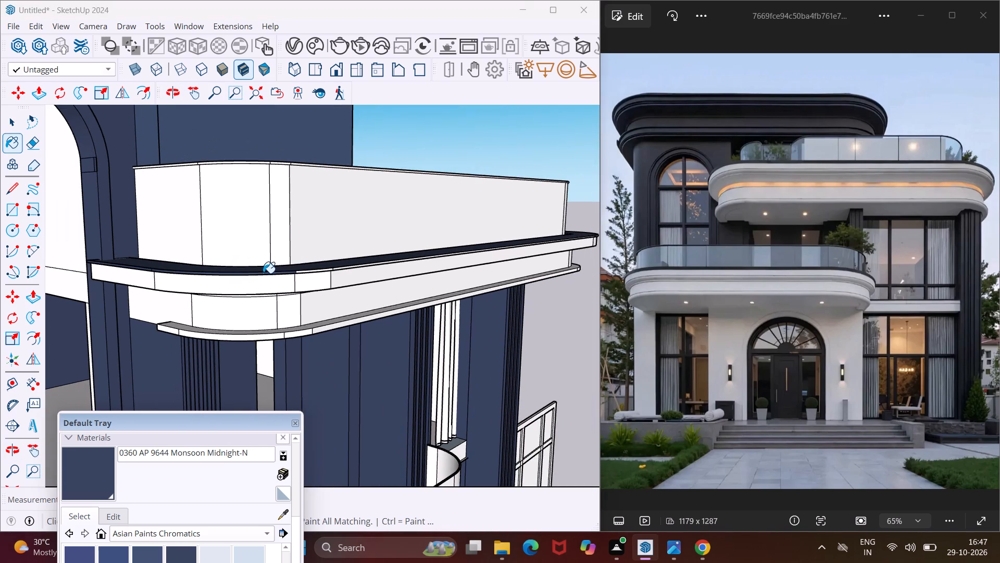
scroll(327, 274, up, 13)
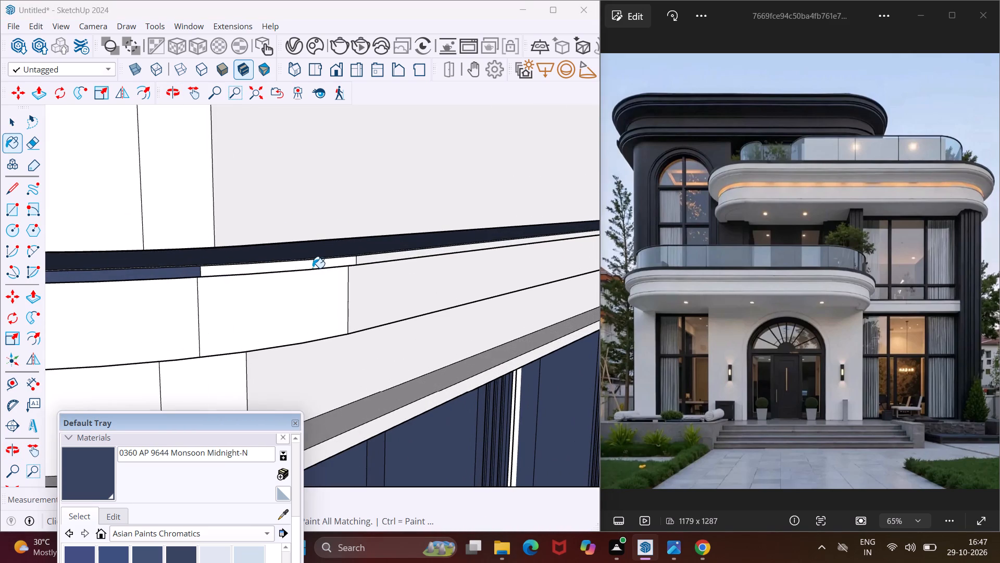
click(312, 268)
click(354, 265)
middle_drag(369, 258, 383, 293)
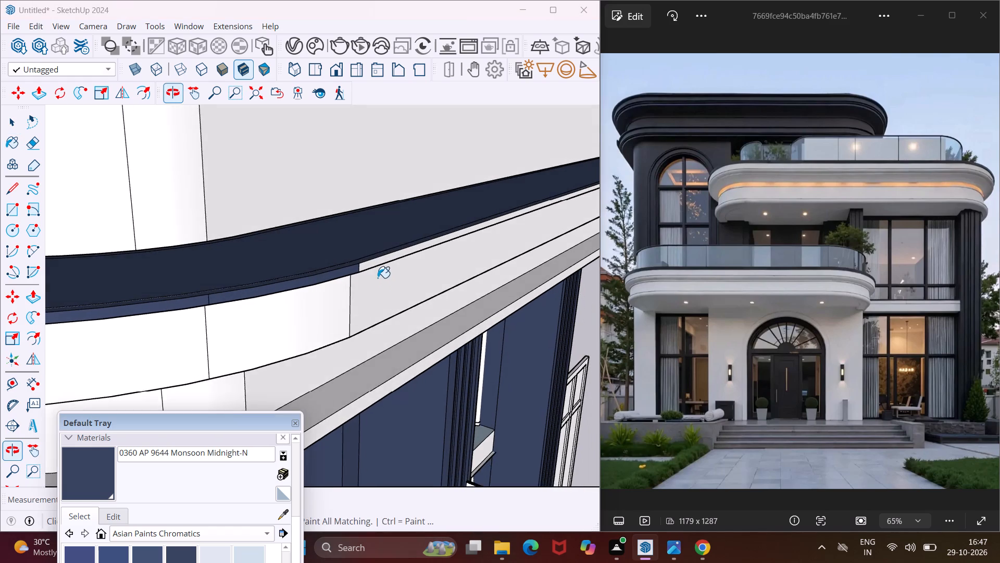
scroll(377, 277, up, 3)
click(367, 258)
Paint the white fascia segments around the upper ledge's right rounded corner and onto the adjoining side with Monsoon Midnight-N.
middle_drag(374, 259, 172, 274)
scroll(221, 252, down, 7)
scroll(216, 252, down, 20)
scroll(216, 252, down, 3)
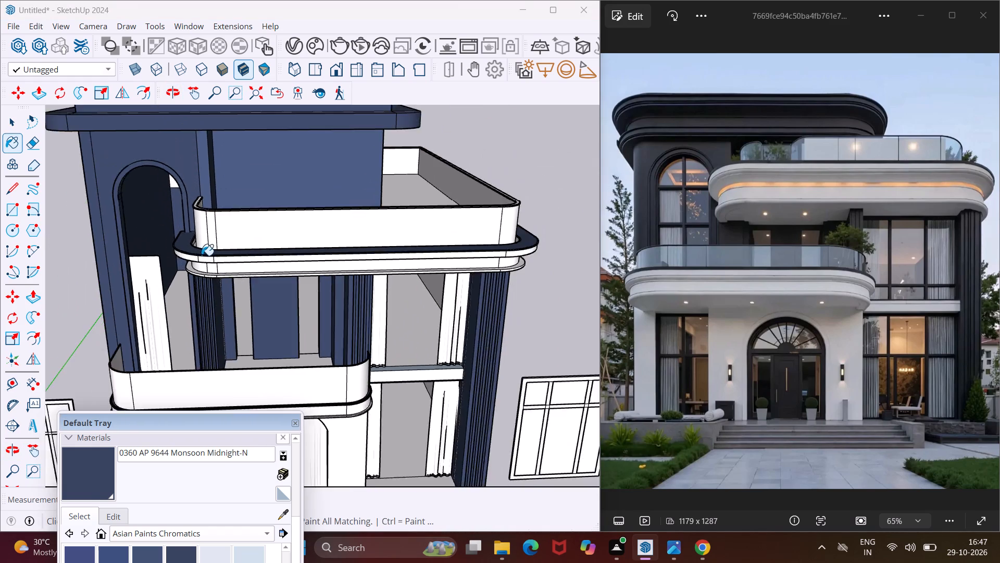
scroll(202, 255, down, 6)
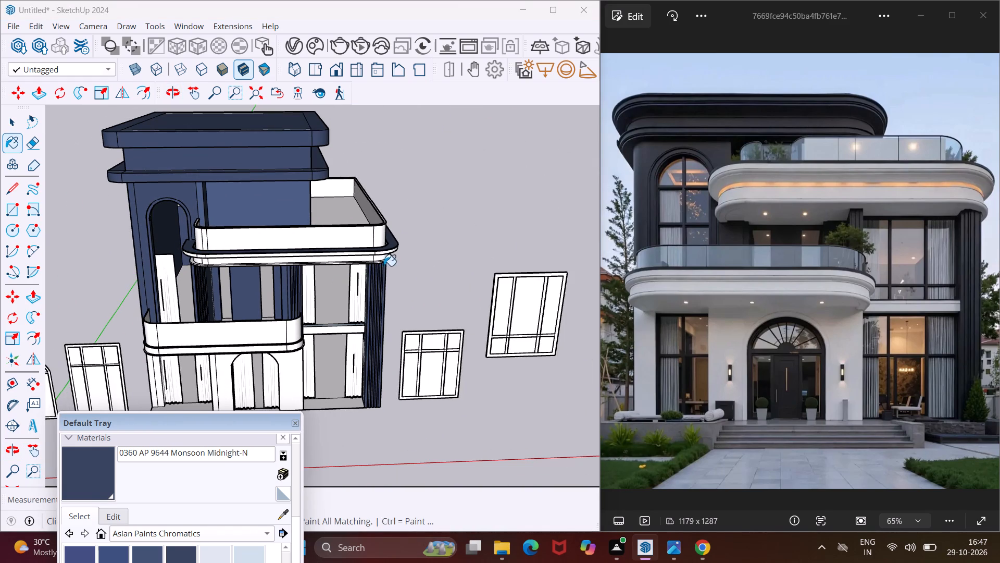
scroll(402, 239, up, 16)
scroll(377, 253, down, 2)
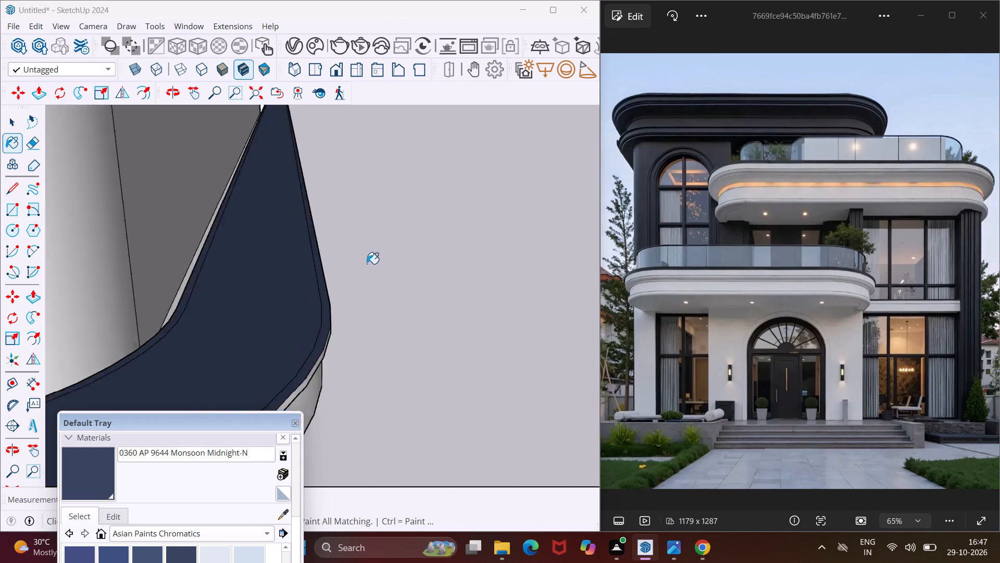
scroll(367, 264, down, 2)
scroll(216, 337, up, 13)
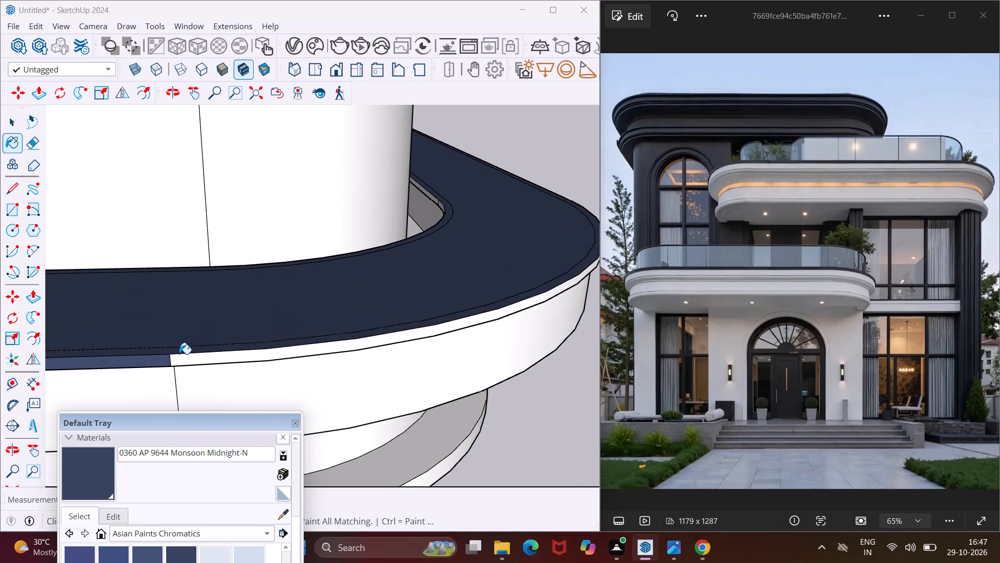
click(183, 359)
middle_drag(430, 321, 158, 311)
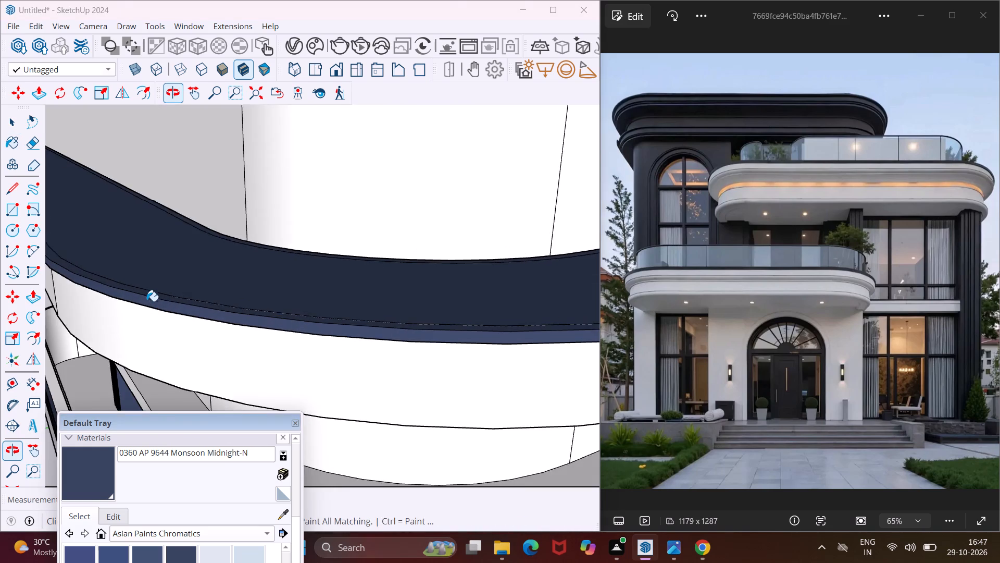
scroll(136, 293, down, 5)
scroll(564, 308, up, 3)
click(557, 299)
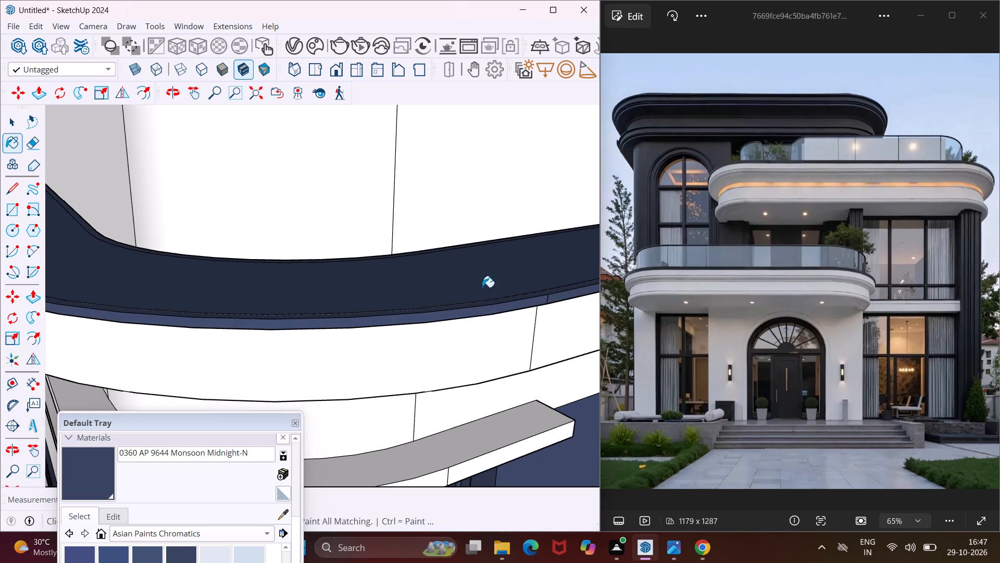
Paint the upper ledge's inner rim faces in the gap behind the parapet's right rounded corner with Monsoon Midnight-N.
middle_drag(411, 273, 737, 304)
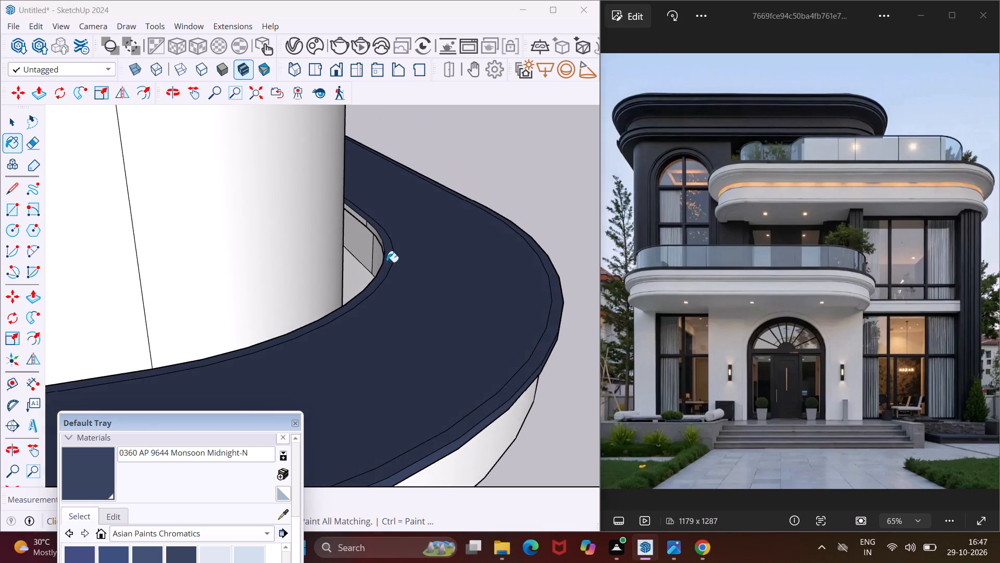
scroll(373, 247, up, 8)
click(373, 215)
click(384, 261)
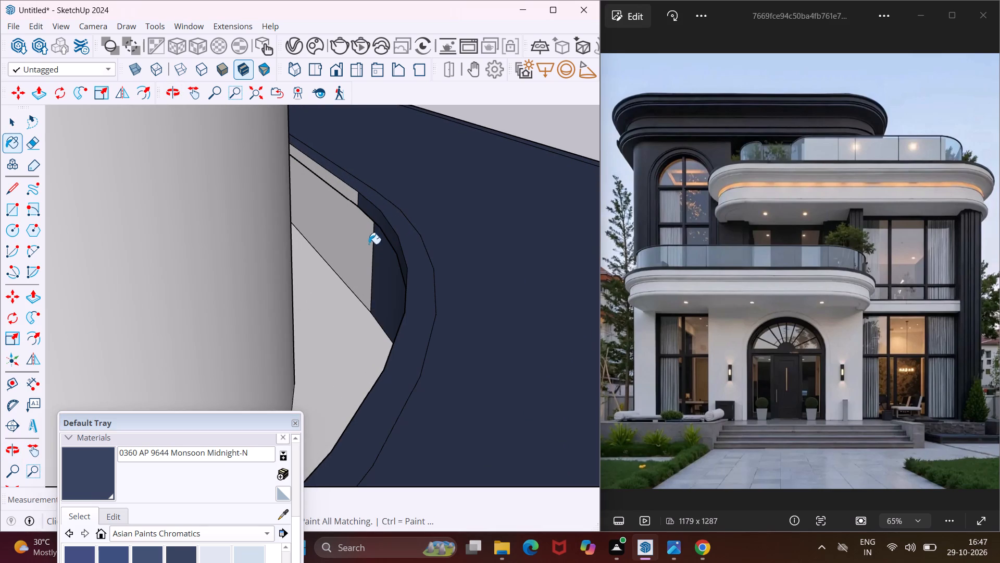
click(363, 235)
click(347, 199)
click(352, 191)
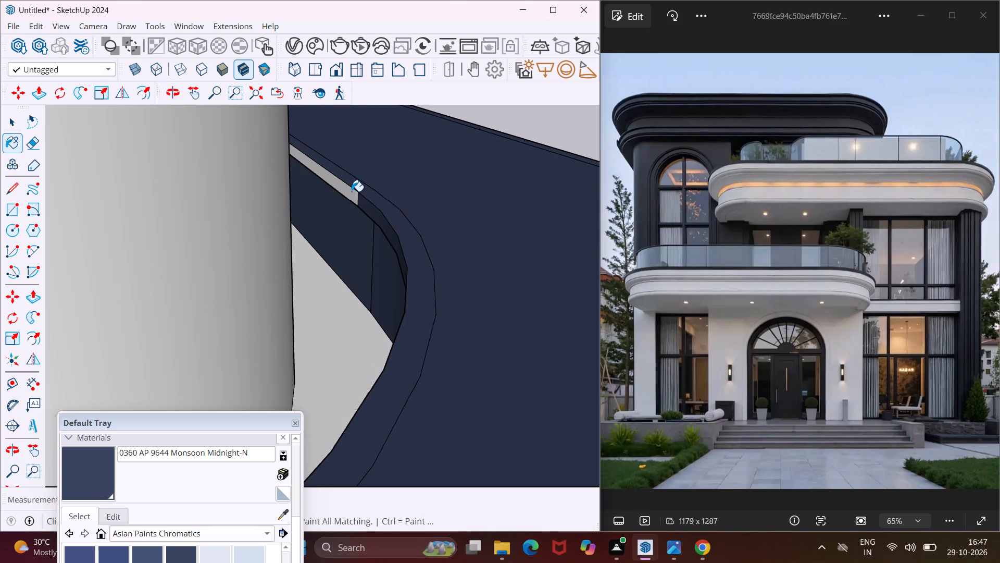
Examine the upper ledge's trim along its side and then the whole facade for unpainted faces.
scroll(359, 196, down, 16)
middle_drag(351, 248, 379, 258)
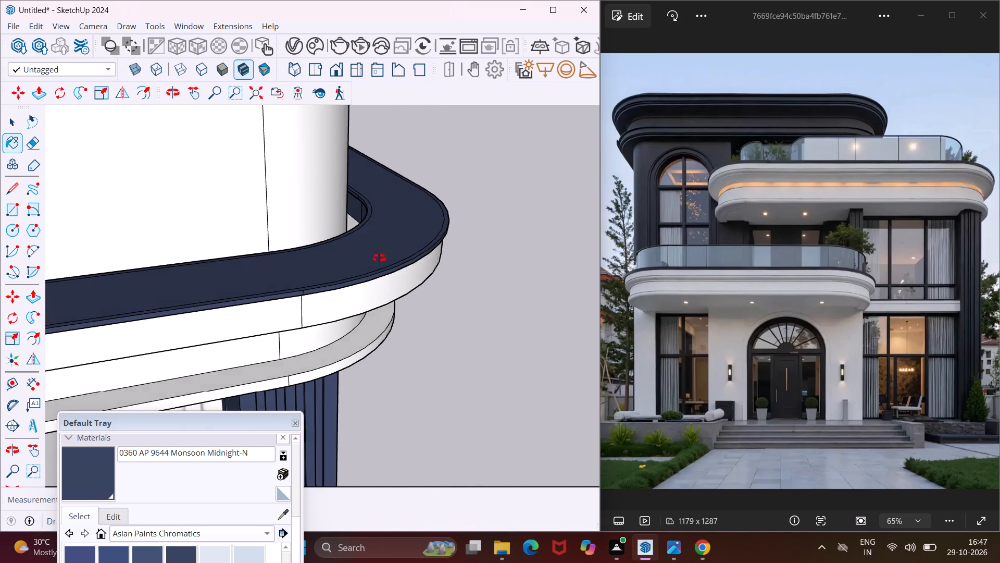
middle_drag(379, 258, 639, 204)
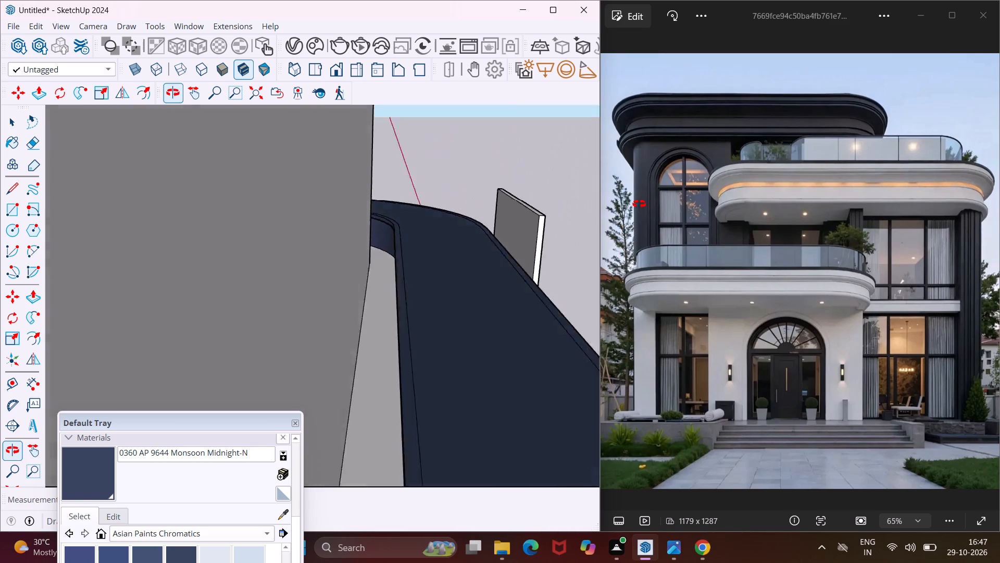
middle_drag(639, 204, 607, 198)
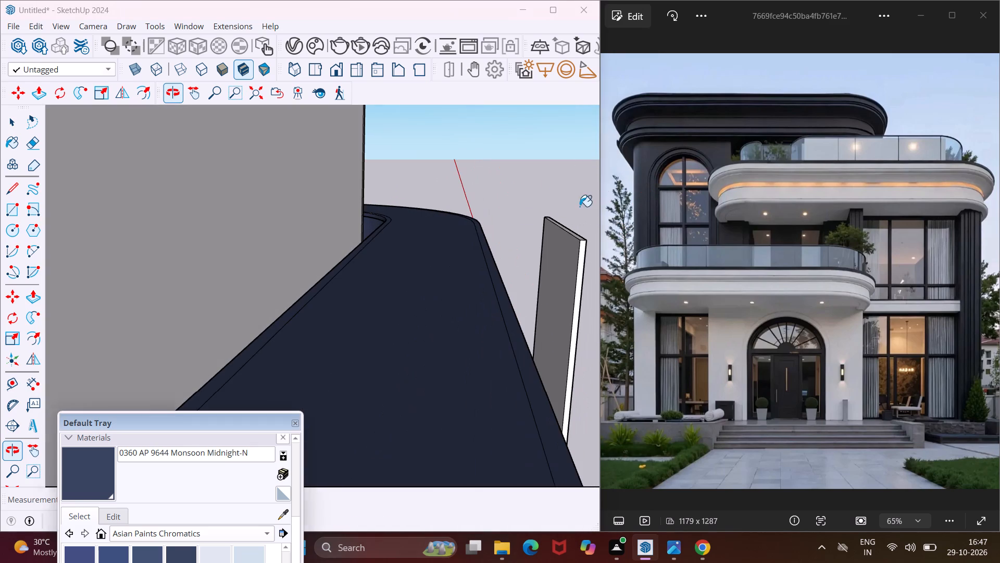
scroll(443, 255, up, 3)
middle_drag(382, 287, 470, 246)
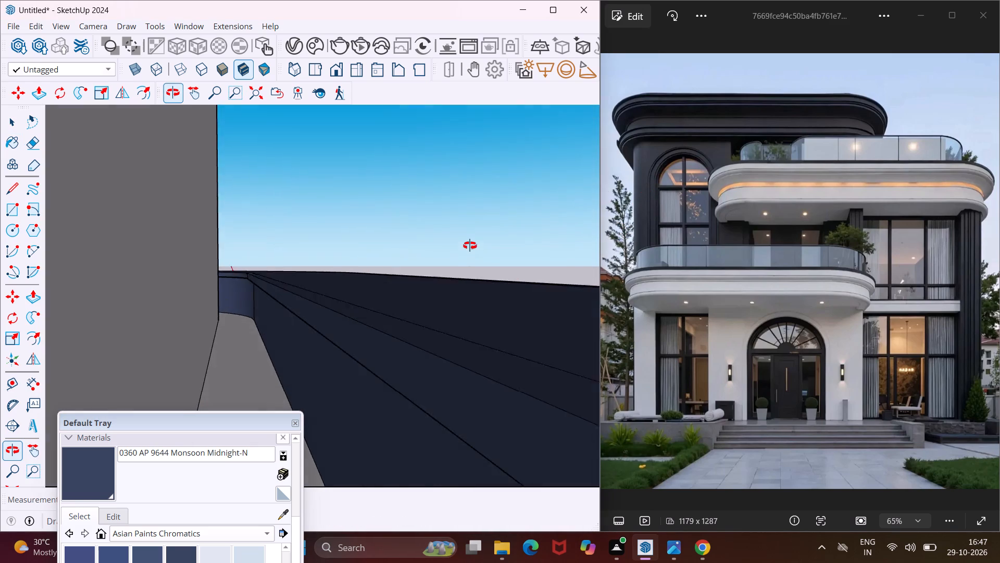
middle_drag(470, 246, 363, 300)
scroll(391, 279, down, 7)
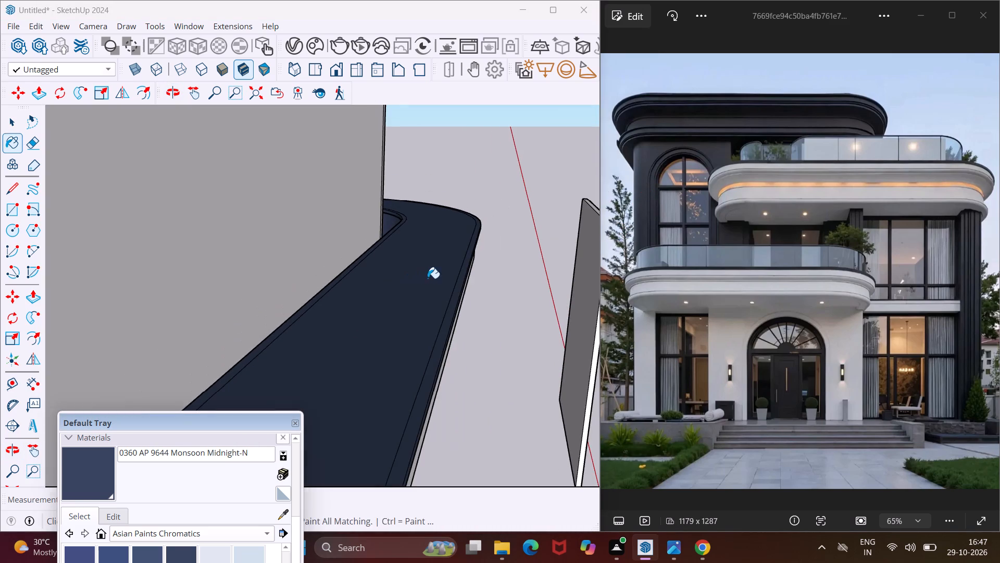
middle_drag(428, 278, 303, 258)
scroll(412, 216, down, 15)
scroll(435, 210, down, 7)
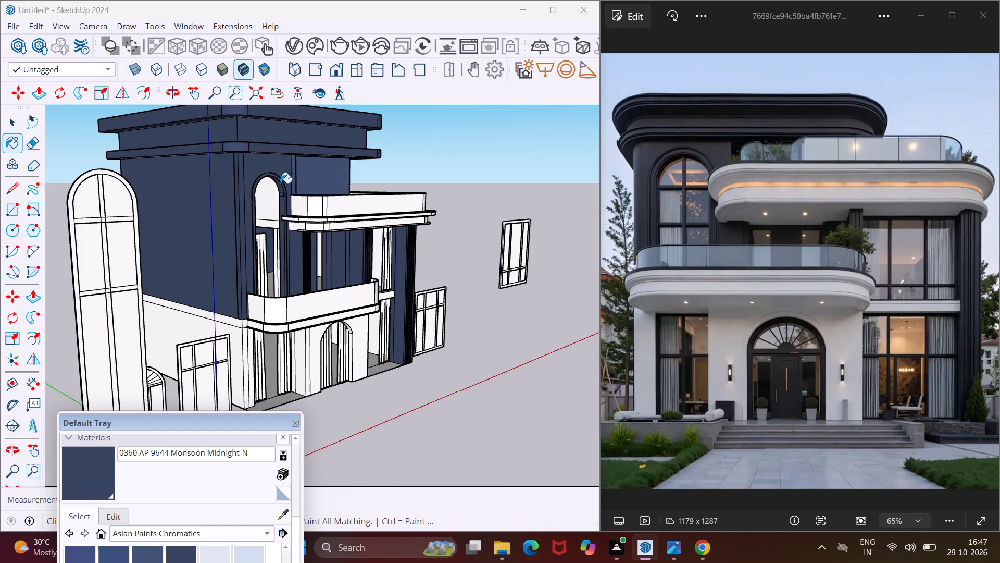
Paint the top strips and outer edge of the lower balcony parapet's coping at its wall end with Monsoon Midnight-N.
scroll(291, 173, up, 3)
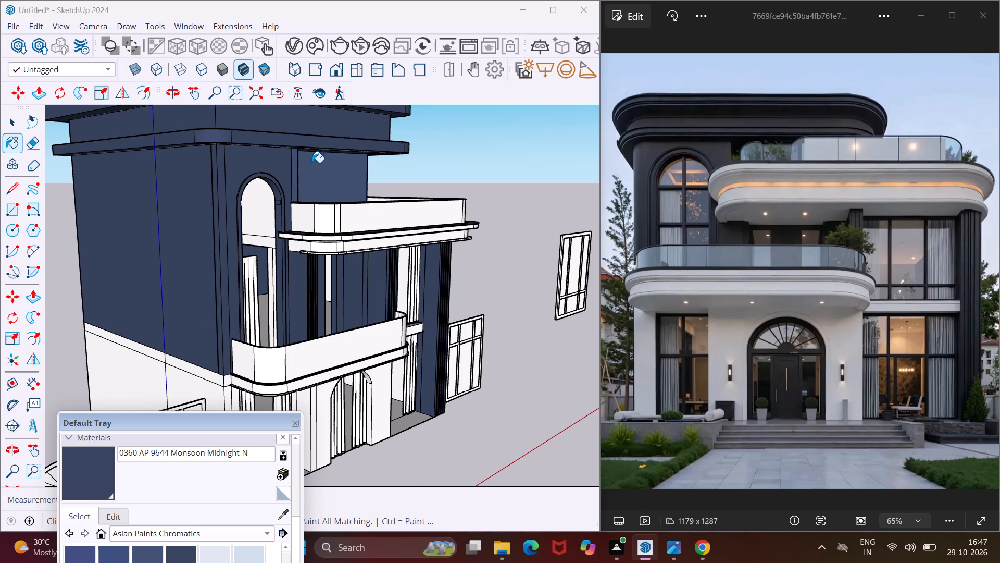
scroll(244, 351, up, 3)
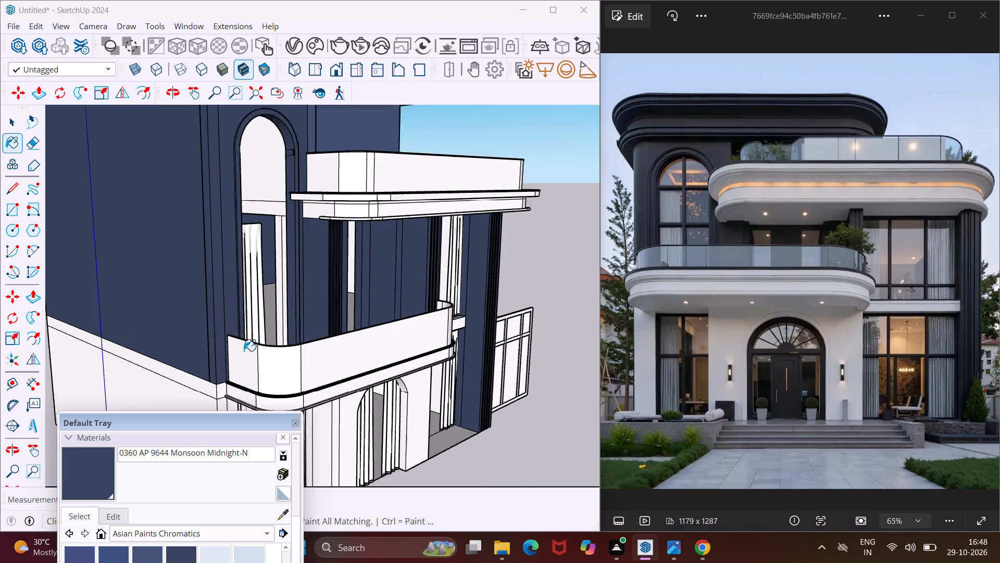
scroll(244, 351, up, 6)
scroll(171, 316, up, 5)
scroll(215, 332, up, 9)
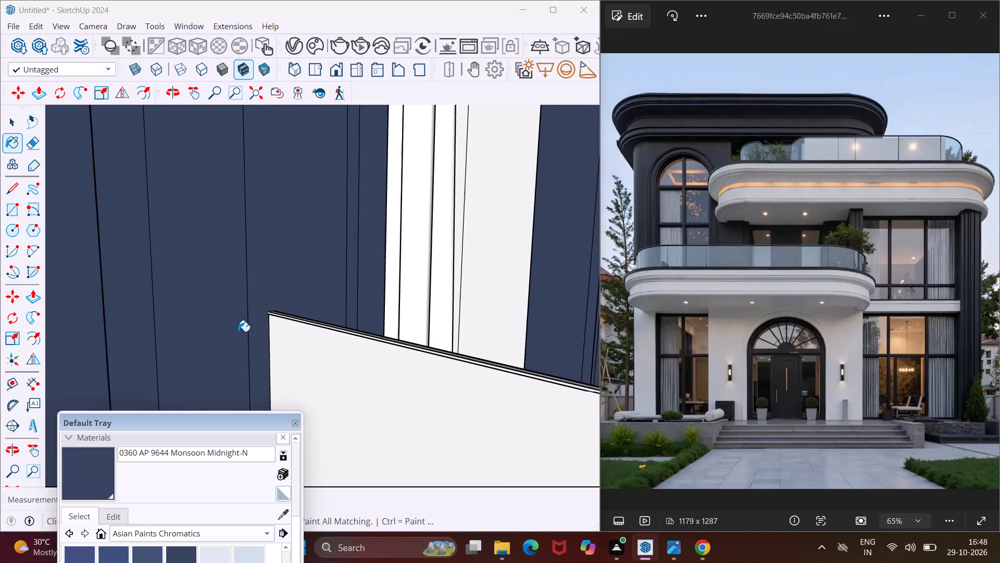
scroll(238, 332, up, 10)
middle_drag(302, 297, 279, 372)
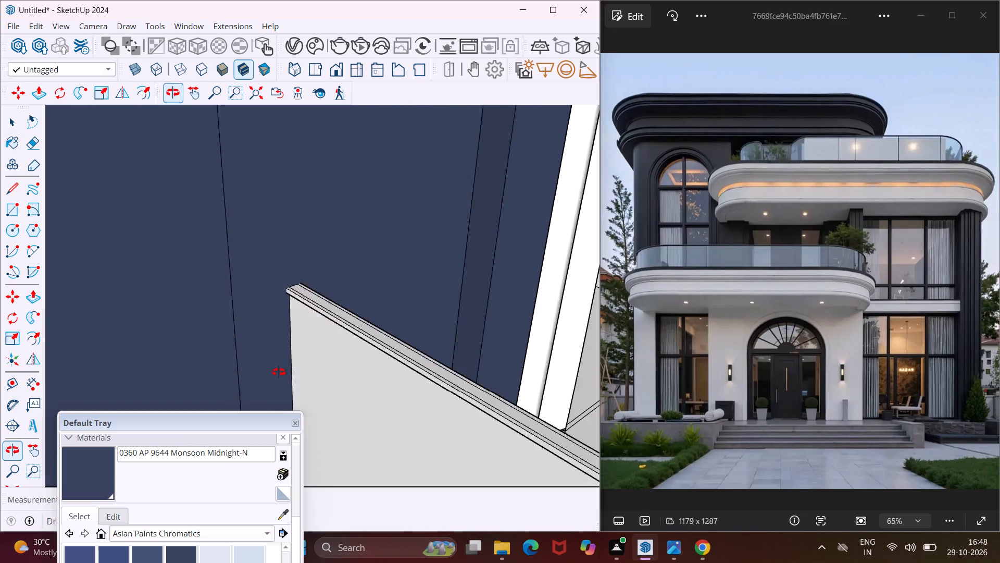
middle_drag(279, 372, 270, 407)
scroll(307, 283, up, 7)
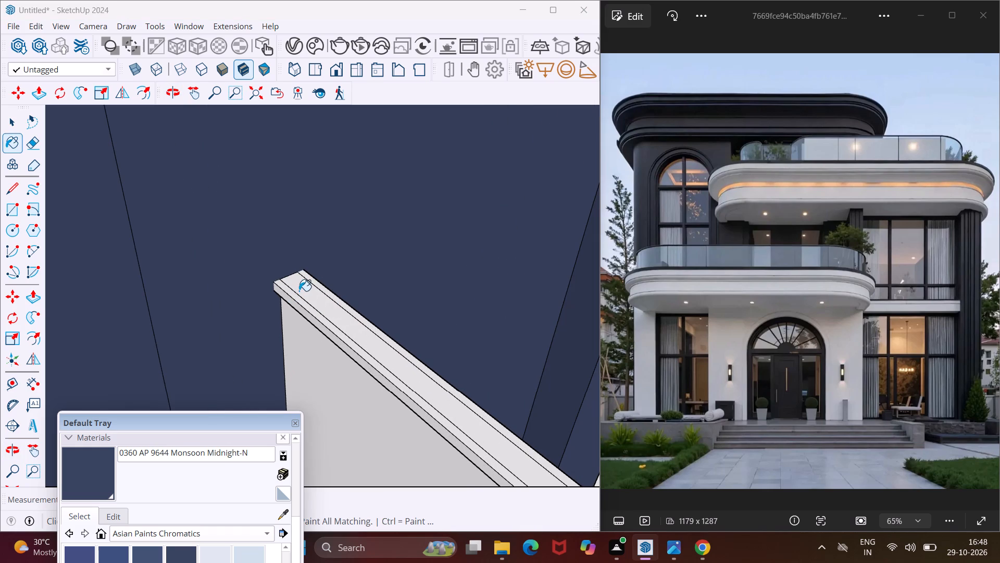
click(299, 291)
scroll(305, 290, up, 4)
click(315, 280)
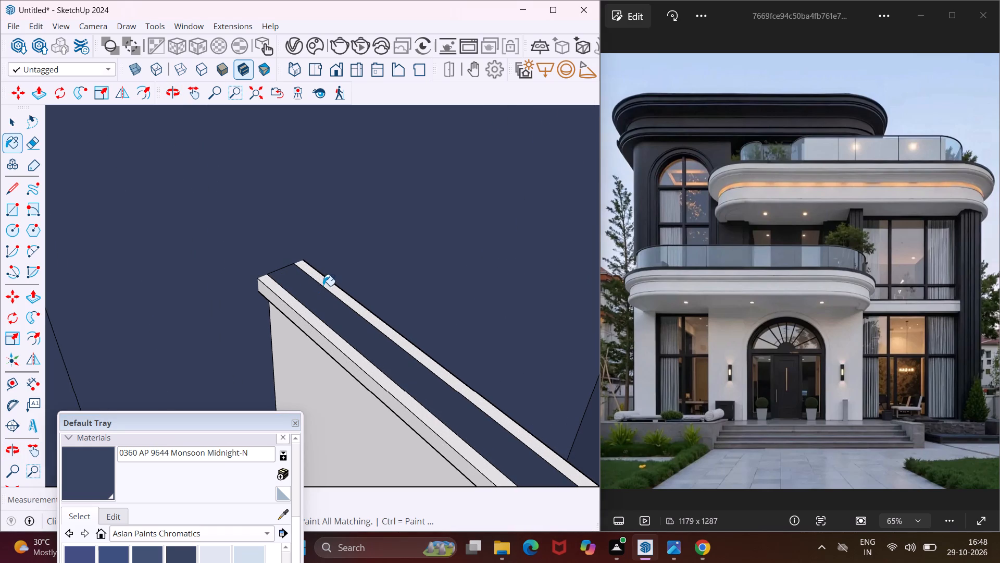
click(323, 284)
click(297, 324)
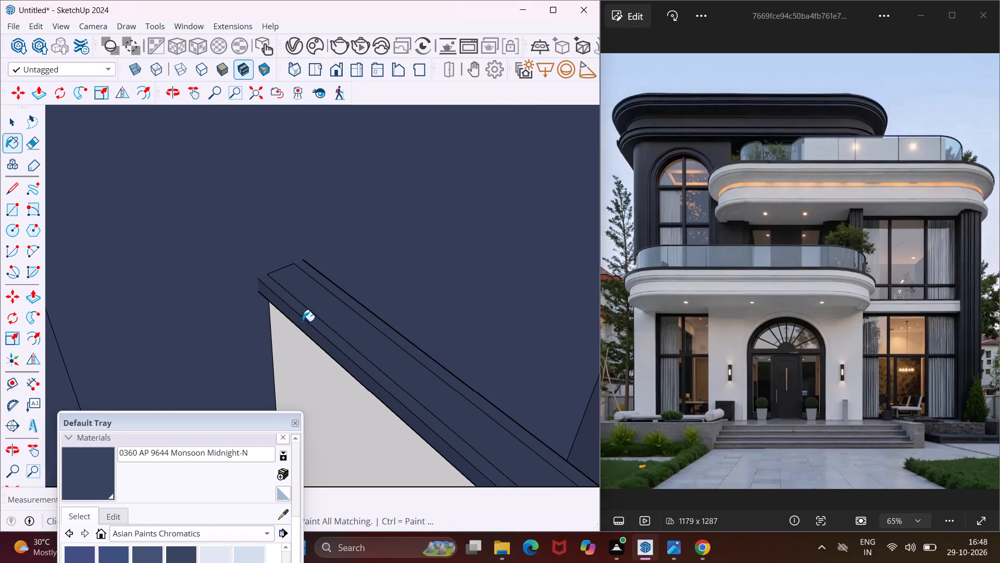
Paint the underside and inner faces of the lower balcony parapet's coping at its wall end with Monsoon Midnight-N.
middle_drag(303, 321, 316, 104)
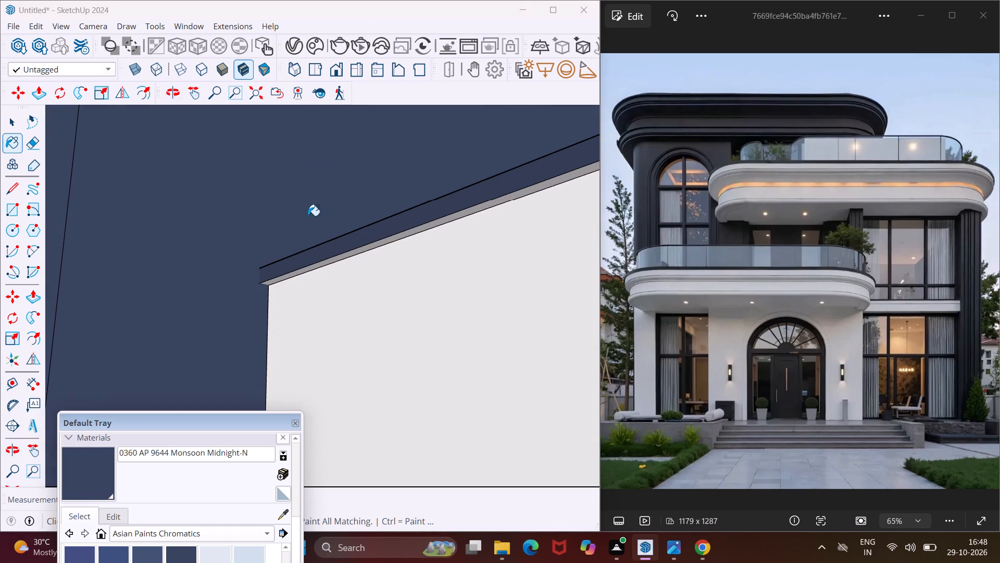
scroll(321, 261, up, 5)
click(331, 258)
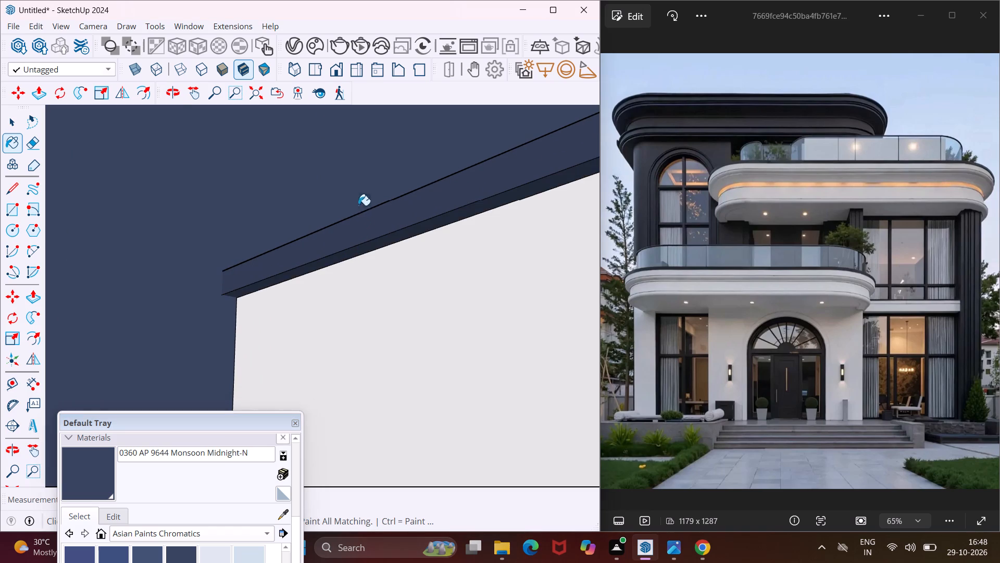
middle_drag(358, 205, 181, 256)
click(225, 236)
click(202, 255)
middle_drag(213, 240, 189, 281)
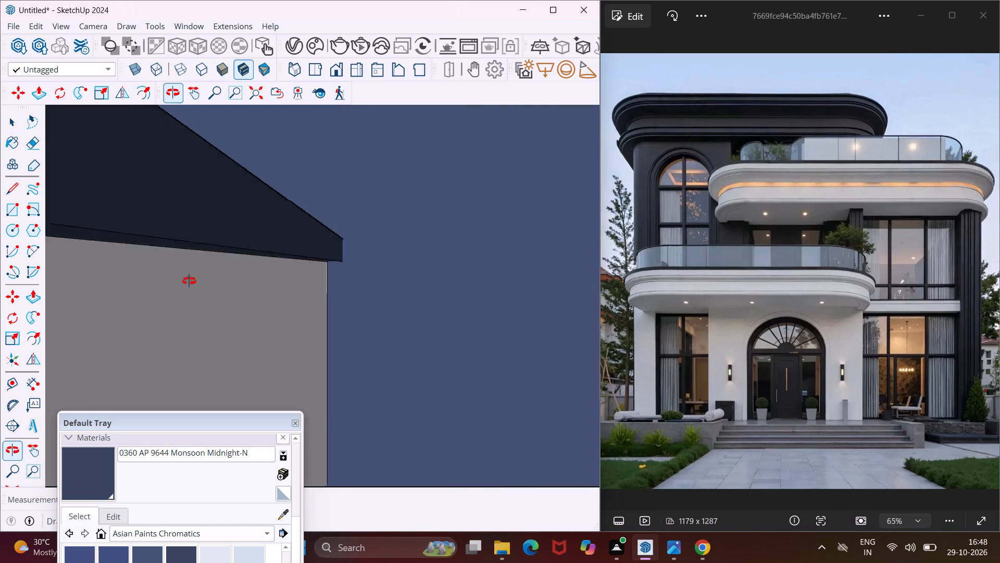
middle_drag(189, 281, 418, 335)
Paint the outer edge of the lower balcony parapet's coping around its left rounded corner with Monsoon Midnight-N.
scroll(202, 281, down, 15)
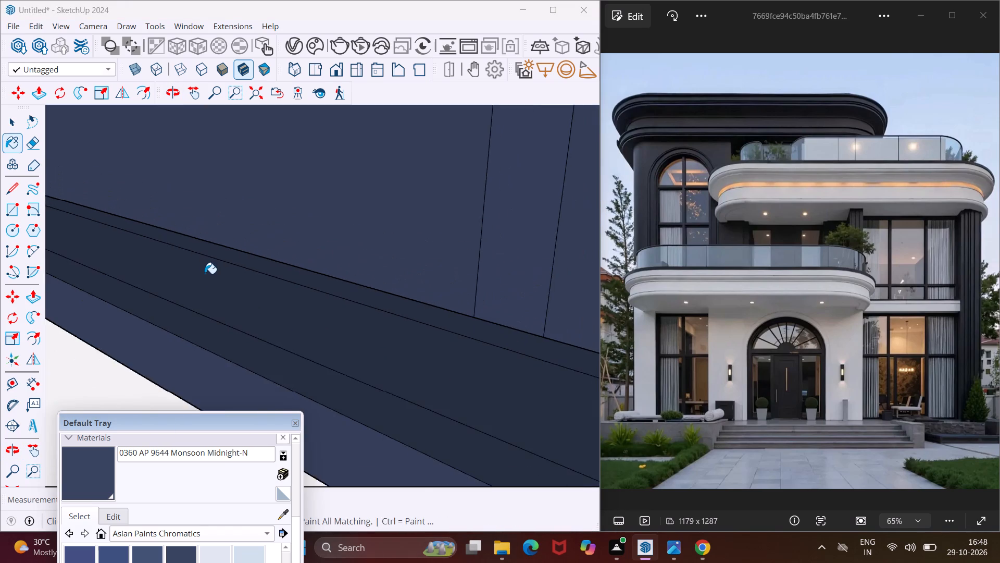
scroll(205, 274, down, 13)
scroll(208, 277, down, 20)
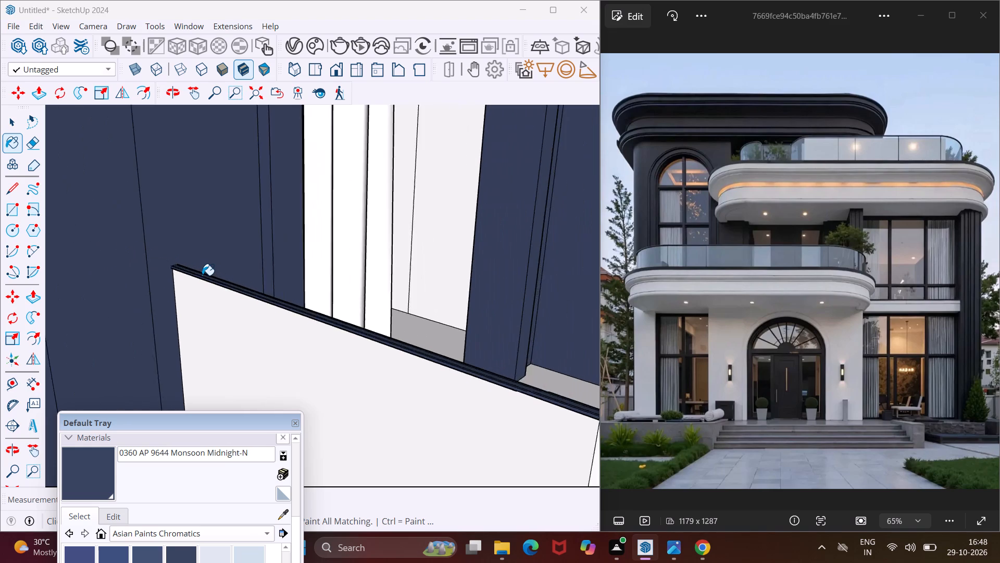
scroll(202, 275, down, 11)
scroll(379, 327, up, 7)
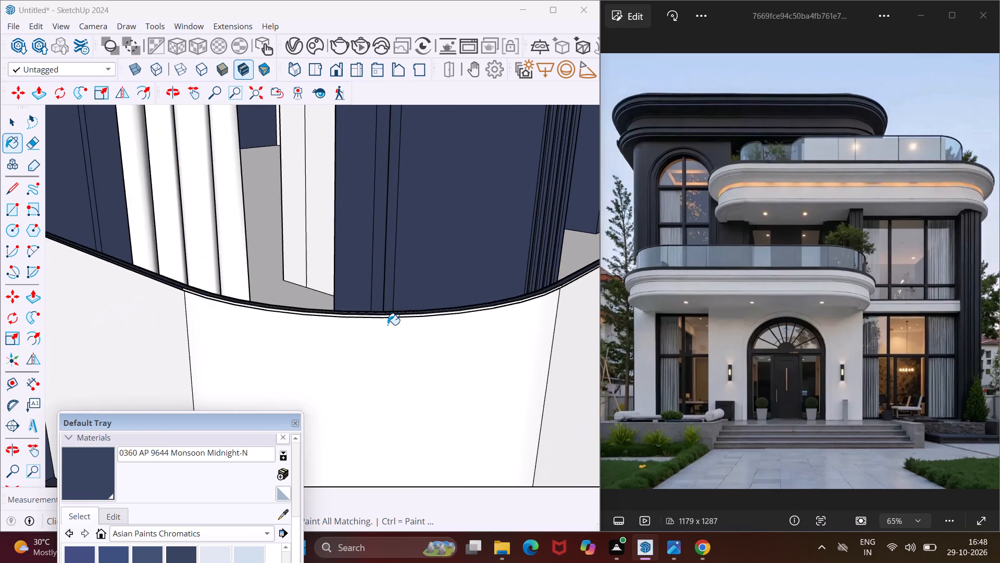
scroll(387, 325, up, 14)
click(394, 294)
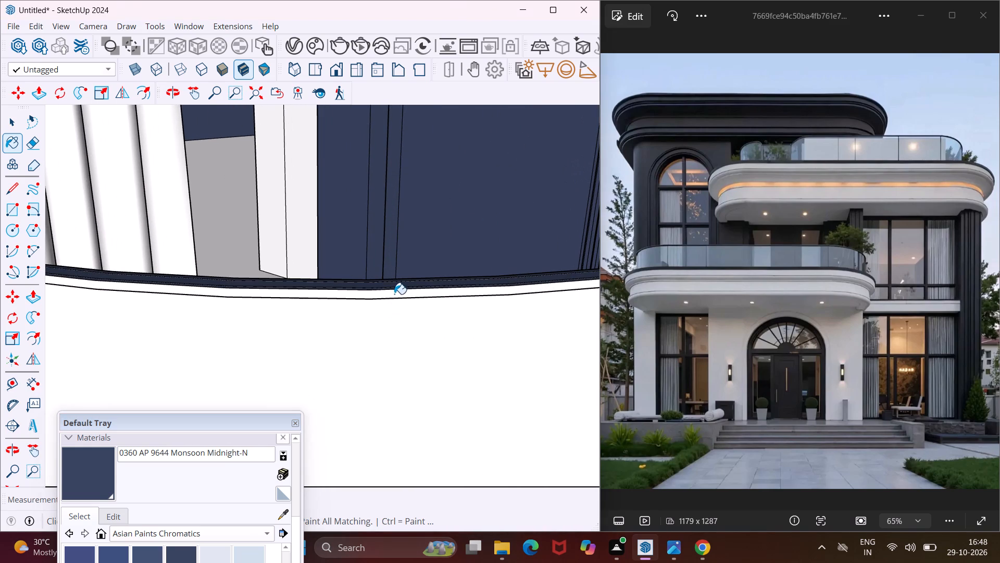
Paint the inner edge of the lower balcony parapet's coping around the rounded corner and along the adjoining straight run with Monsoon Midnight-N.
middle_drag(394, 294, 632, 144)
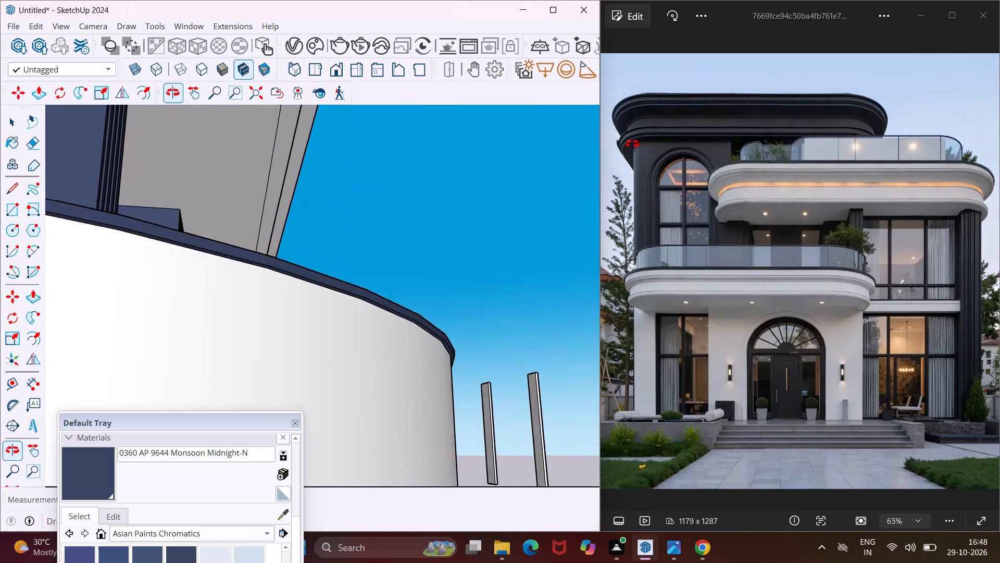
middle_drag(632, 144, 790, 331)
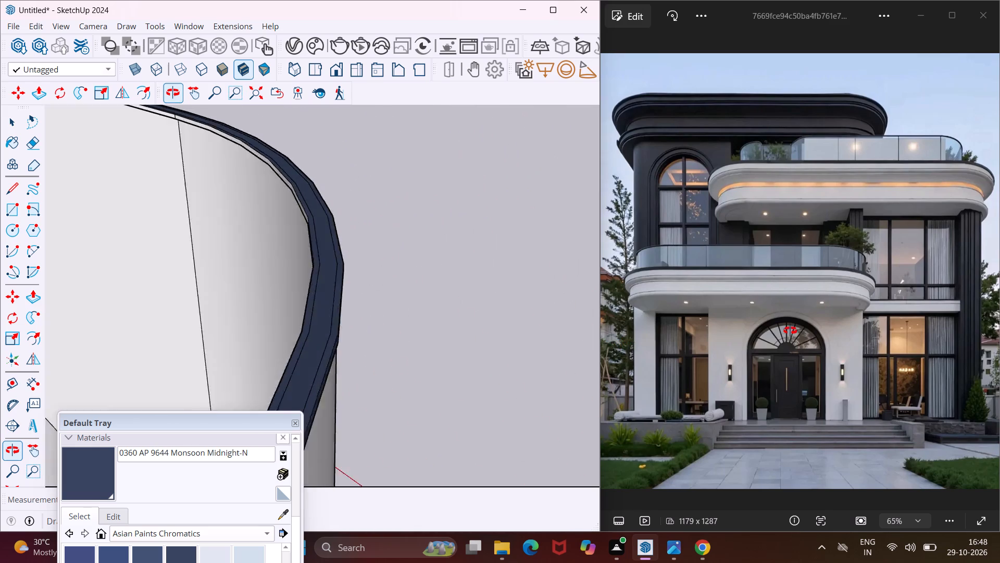
middle_drag(790, 331, 871, 309)
scroll(344, 321, up, 3)
click(329, 310)
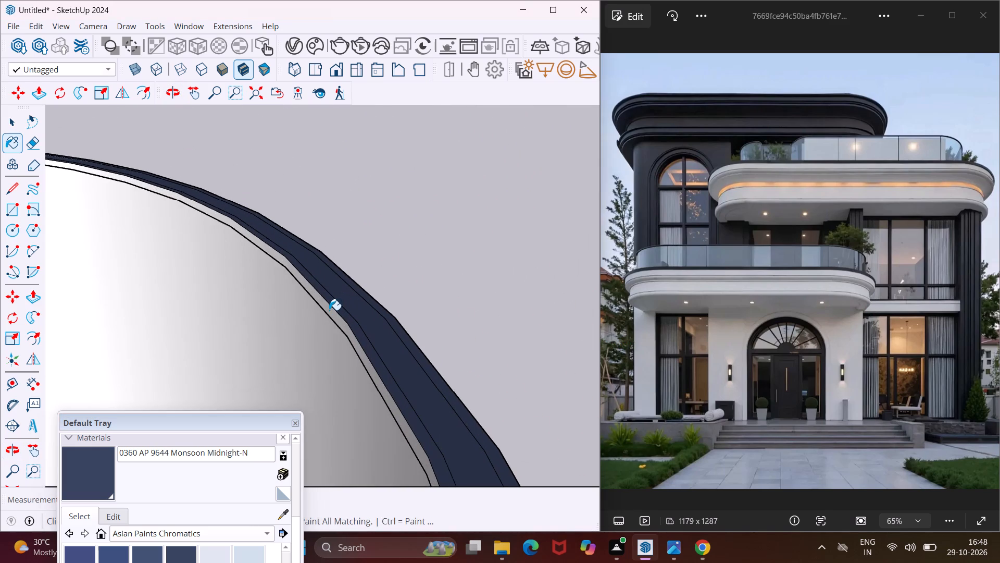
middle_drag(329, 310, 384, 230)
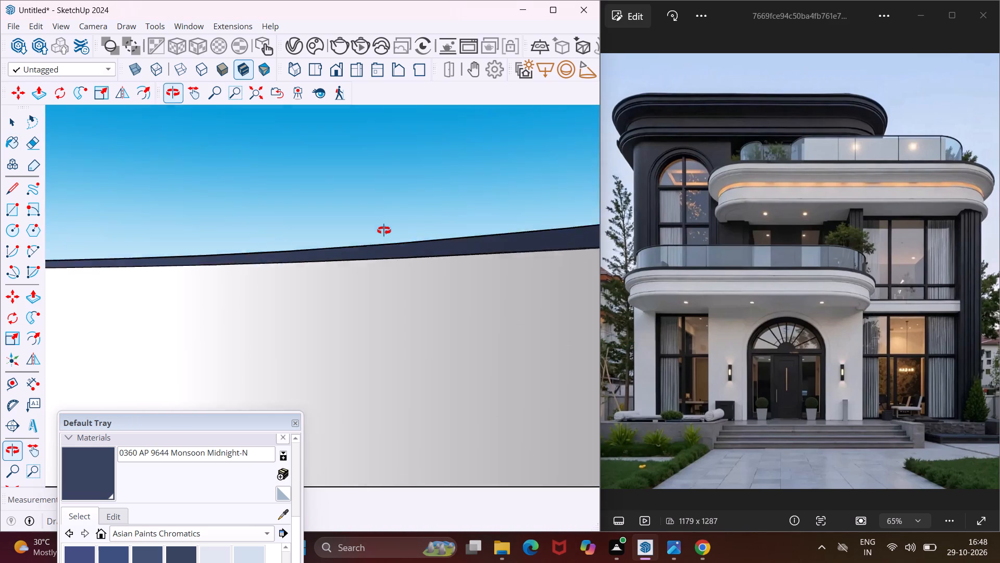
middle_drag(384, 230, 221, 277)
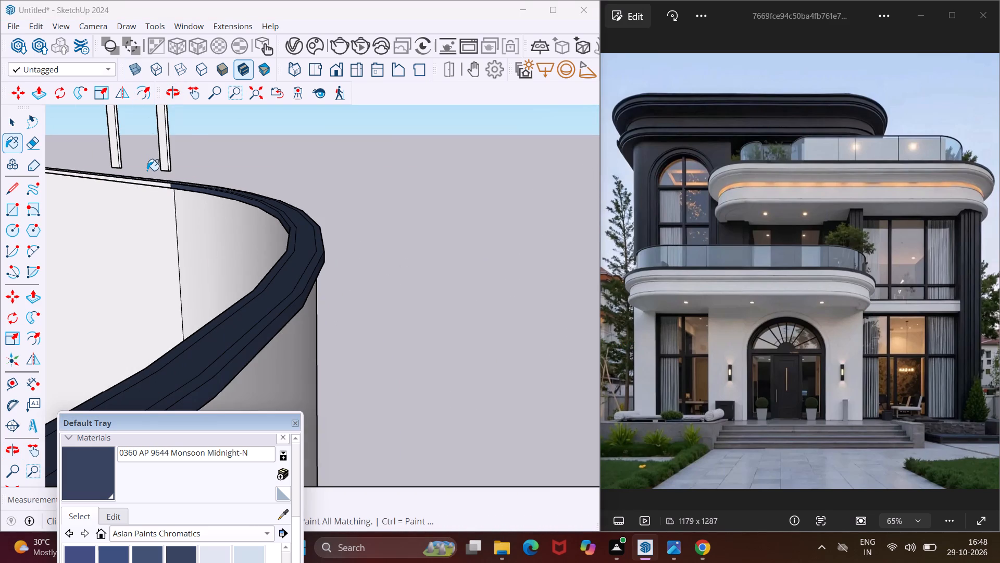
scroll(147, 174, up, 5)
scroll(154, 181, down, 7)
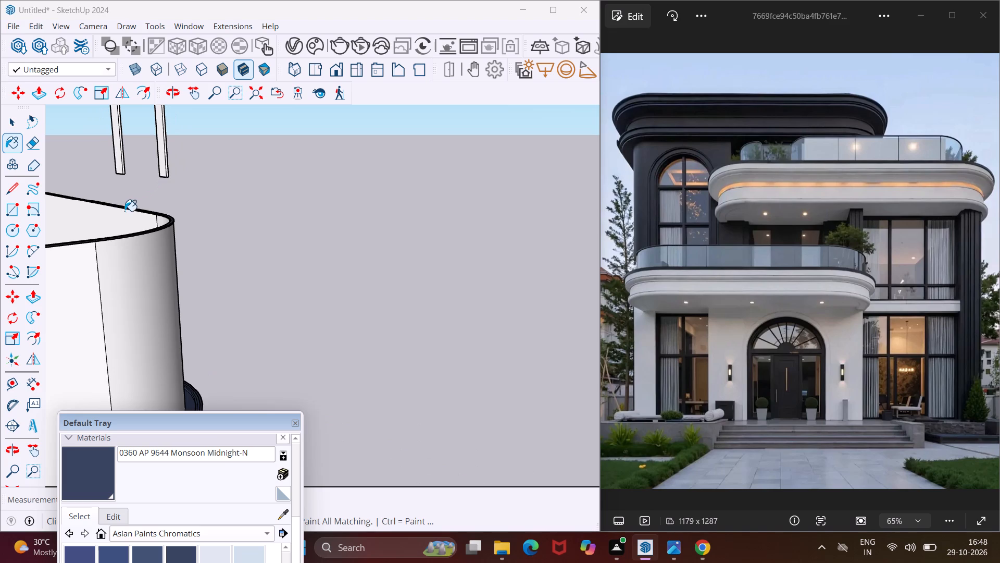
scroll(124, 211, up, 16)
scroll(169, 203, up, 3)
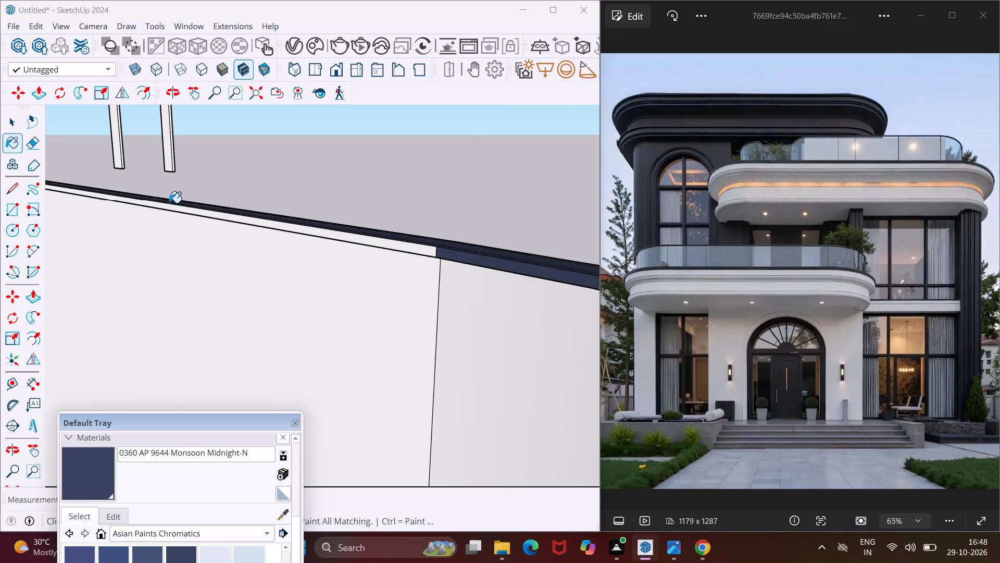
click(177, 207)
Paint the outer edge of the lower balcony parapet's coping along its straight front with Monsoon Midnight-N.
middle_drag(237, 215, 114, 228)
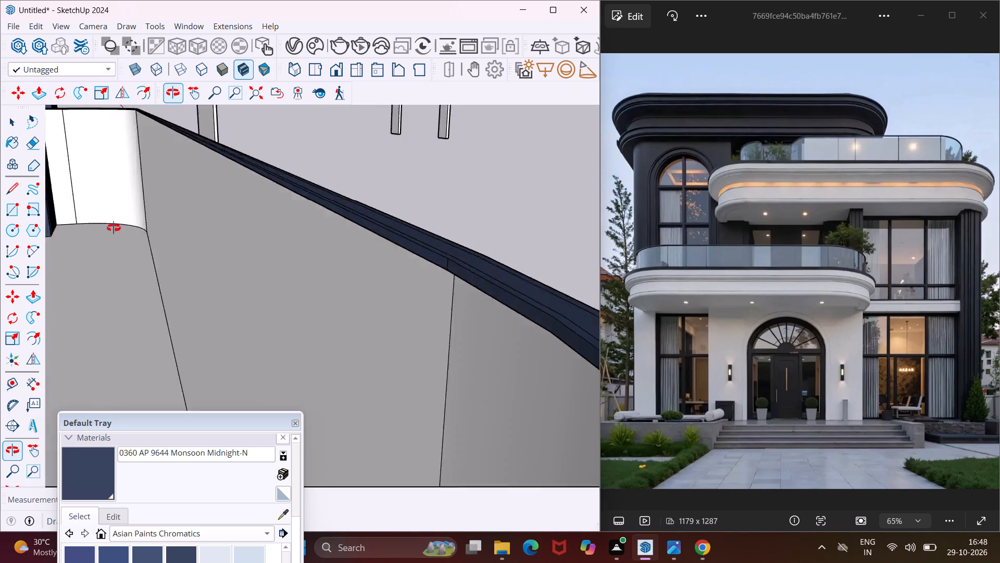
middle_drag(114, 228, 0, 180)
middle_drag(421, 276, 377, 271)
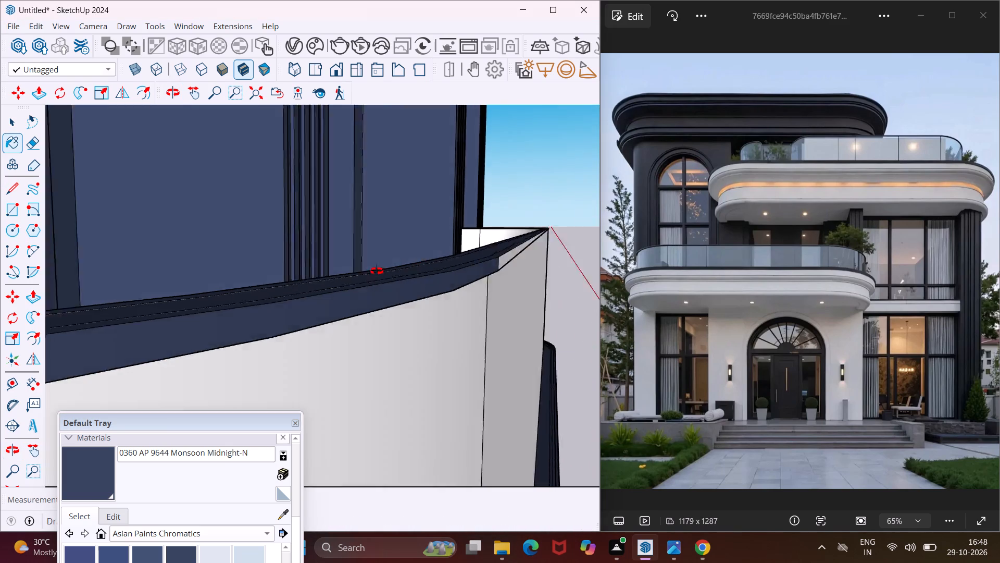
middle_drag(377, 271, 218, 227)
scroll(218, 227, down, 4)
scroll(270, 230, up, 1)
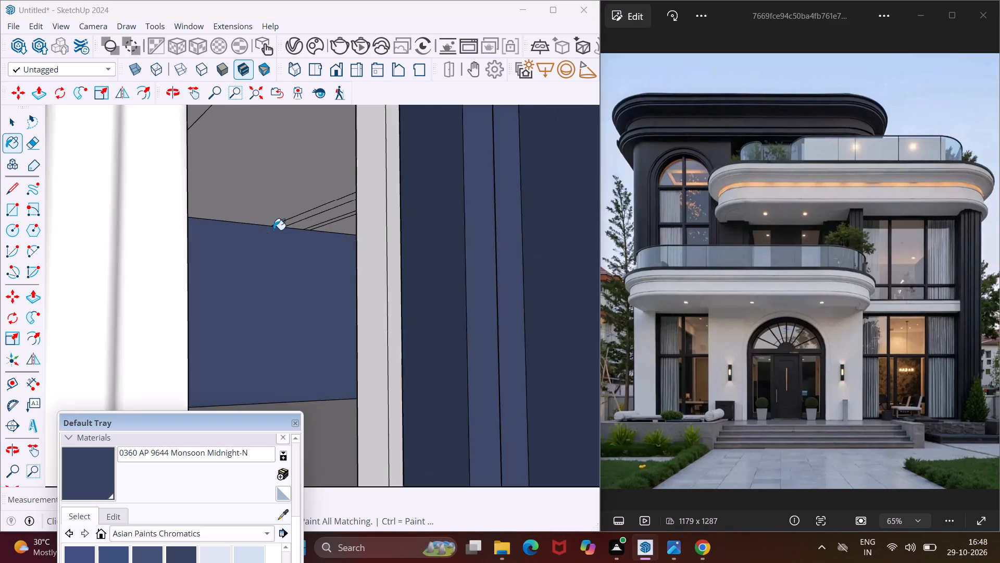
scroll(273, 230, up, 3)
scroll(299, 240, down, 6)
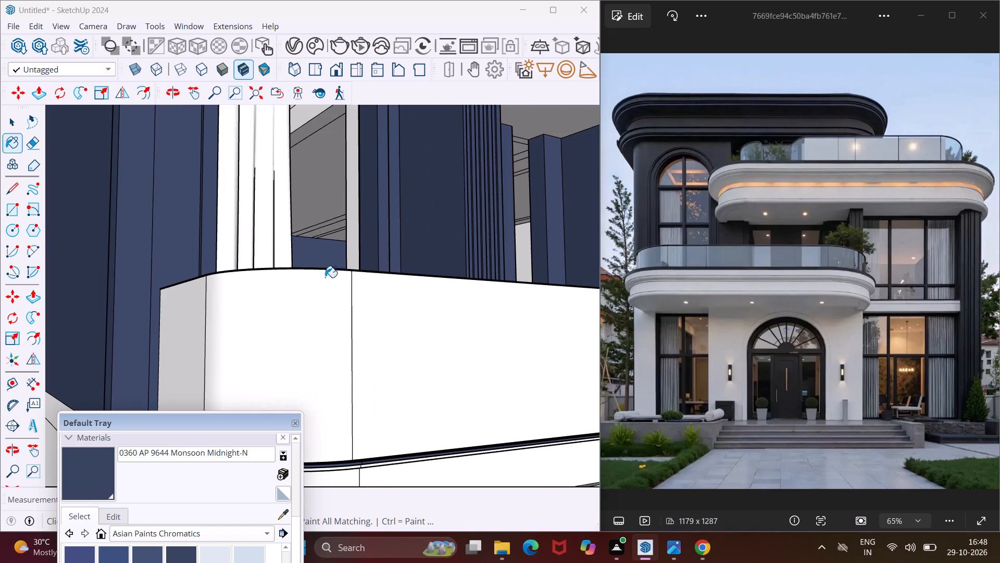
scroll(383, 280, up, 4)
middle_drag(383, 280, 407, 339)
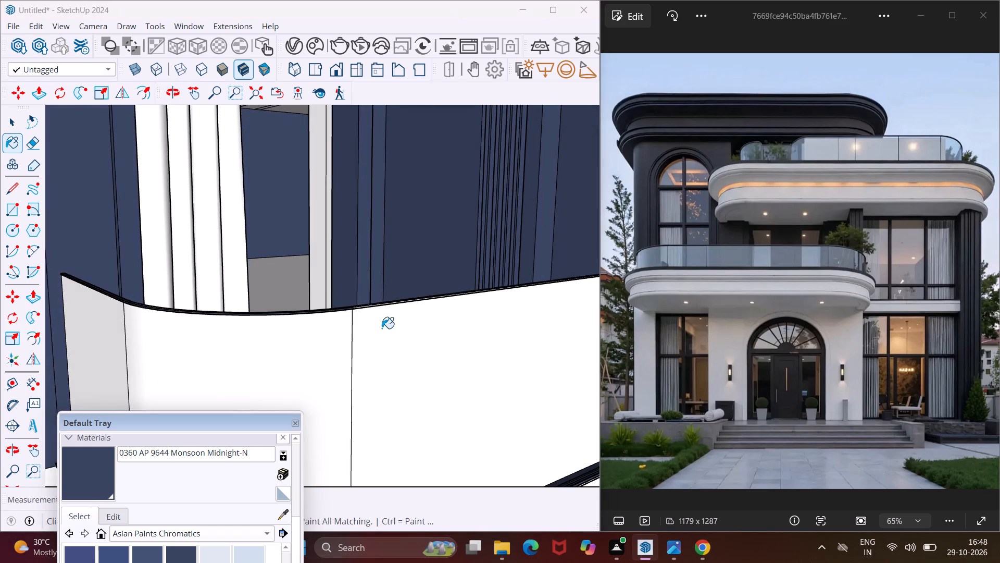
scroll(371, 319, up, 12)
scroll(329, 296, up, 8)
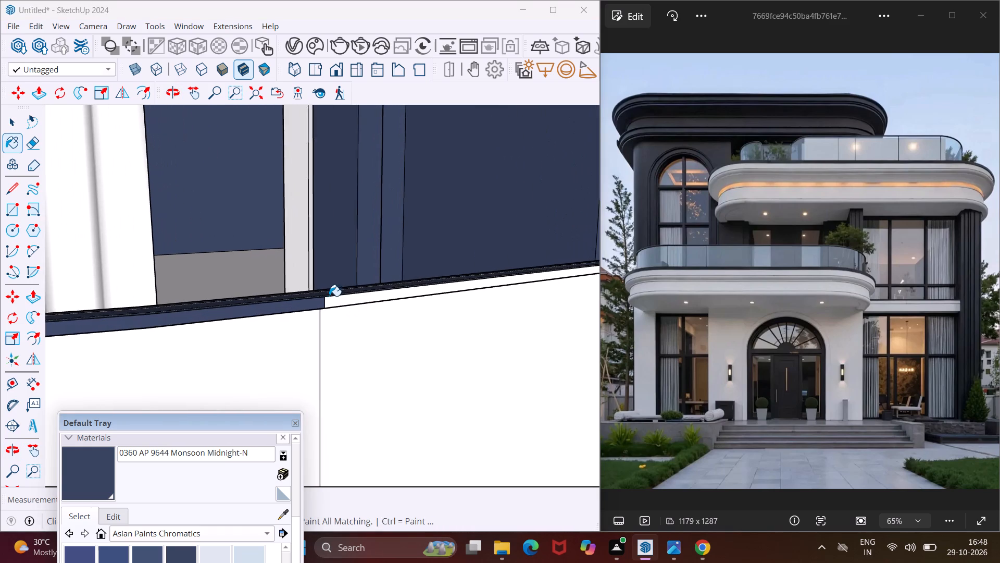
scroll(328, 299, up, 6)
click(332, 305)
Paint the outer edge of the lower balcony parapet's coping at its right rounded corner and short wall return with Monsoon Midnight-N.
scroll(215, 283, down, 2)
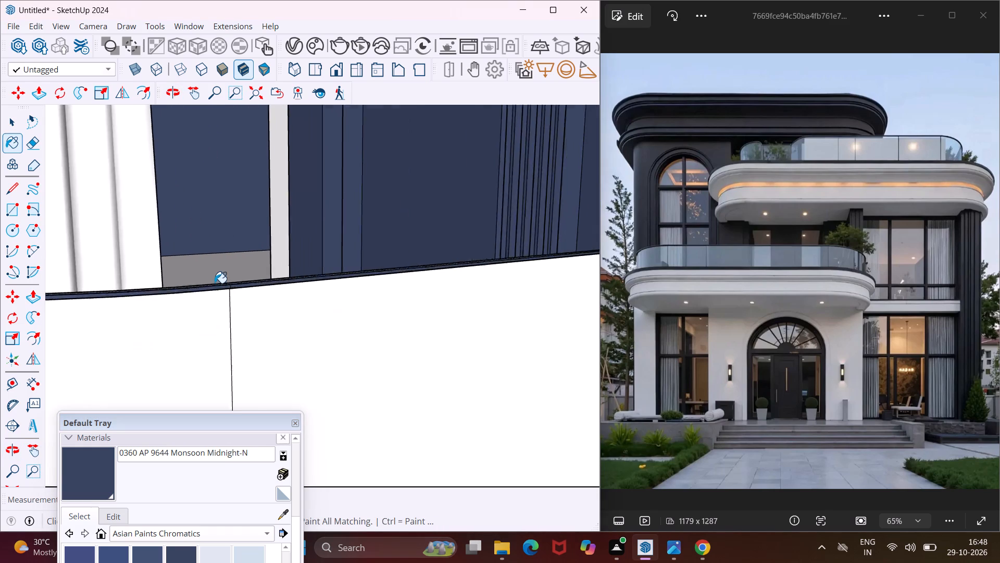
scroll(215, 283, down, 5)
scroll(219, 285, down, 19)
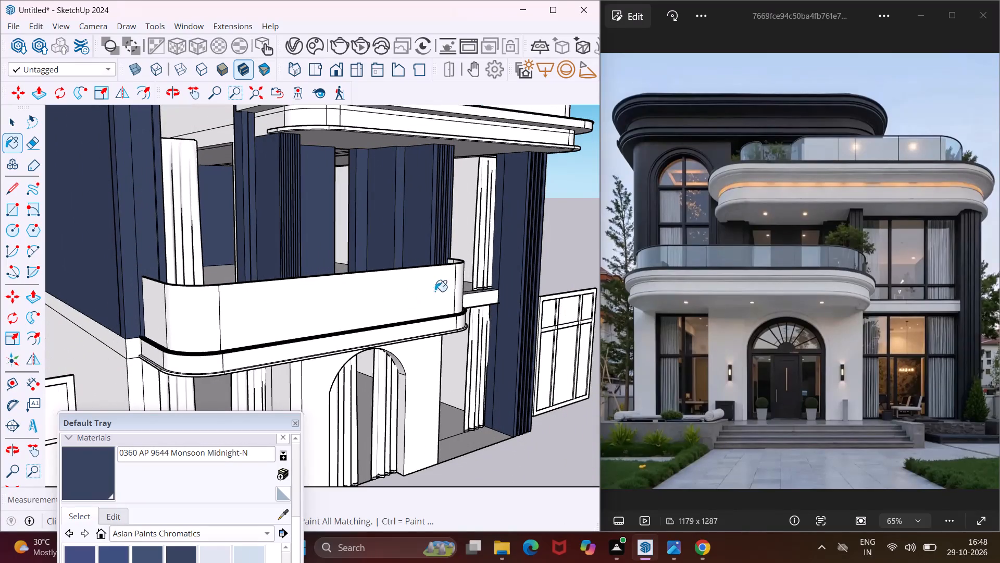
middle_drag(461, 276, 143, 297)
scroll(308, 310, up, 4)
scroll(372, 297, up, 9)
scroll(466, 292, up, 4)
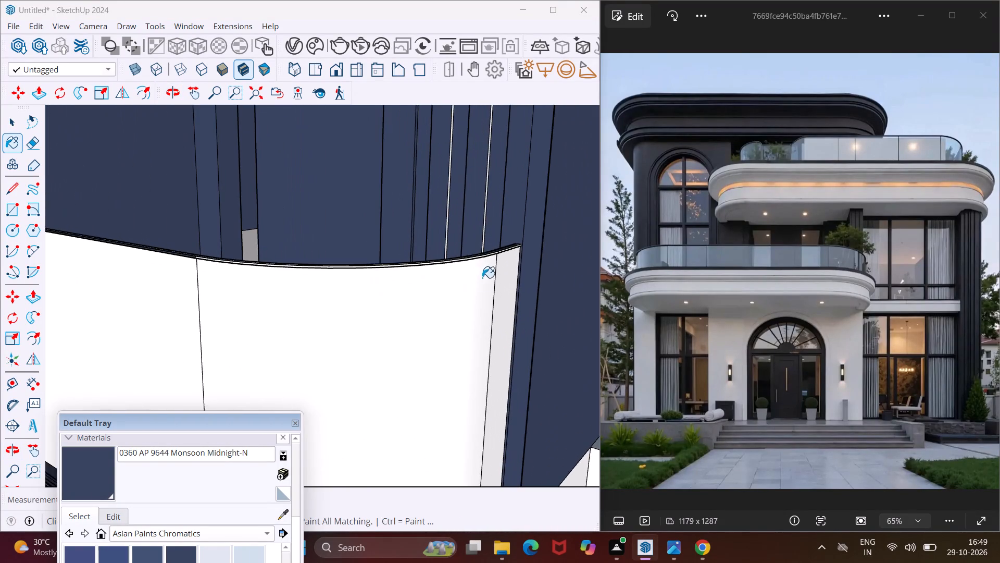
scroll(486, 268, up, 13)
scroll(515, 227, up, 4)
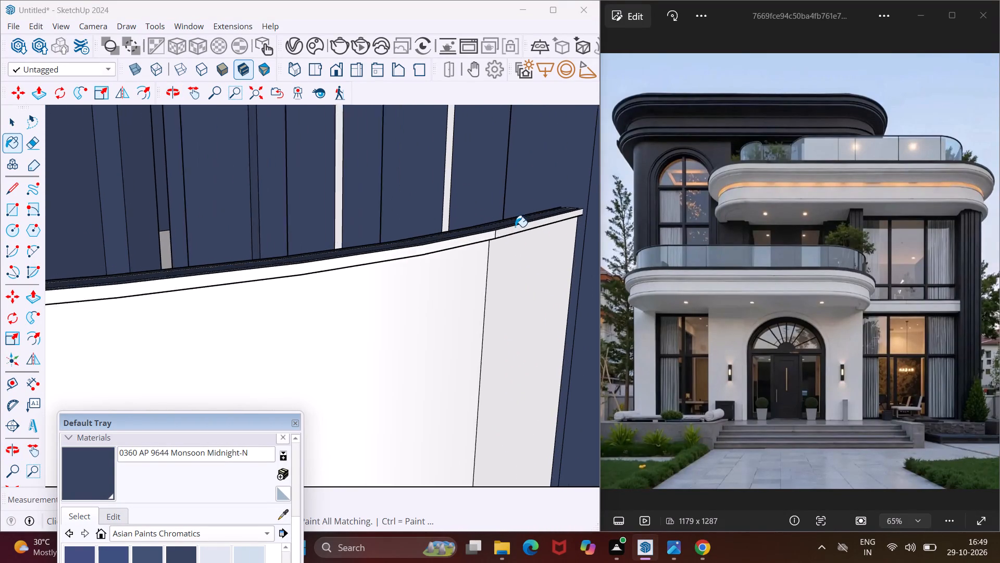
scroll(515, 227, up, 4)
click(515, 229)
click(472, 241)
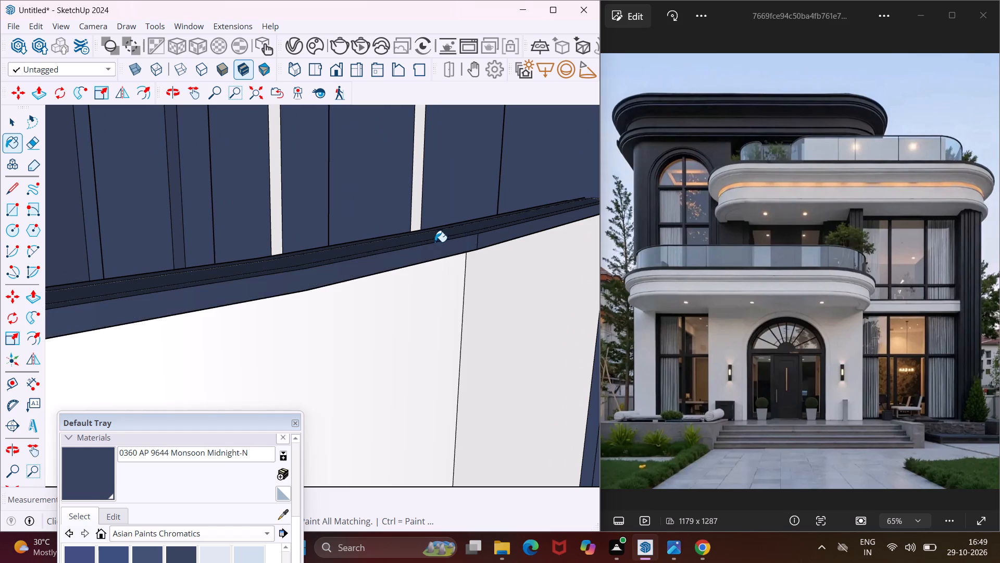
Paint the inner edge of the lower balcony parapet's coping at the right wall return and rounded corner with Monsoon Midnight-N.
middle_drag(435, 242, 694, 255)
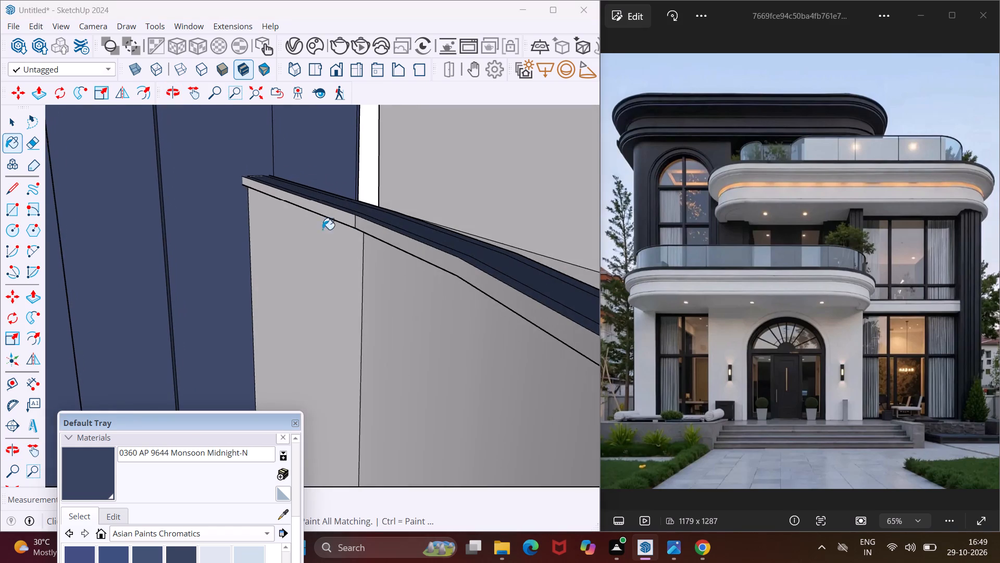
scroll(307, 224, up, 6)
click(323, 205)
click(420, 240)
scroll(231, 202, down, 4)
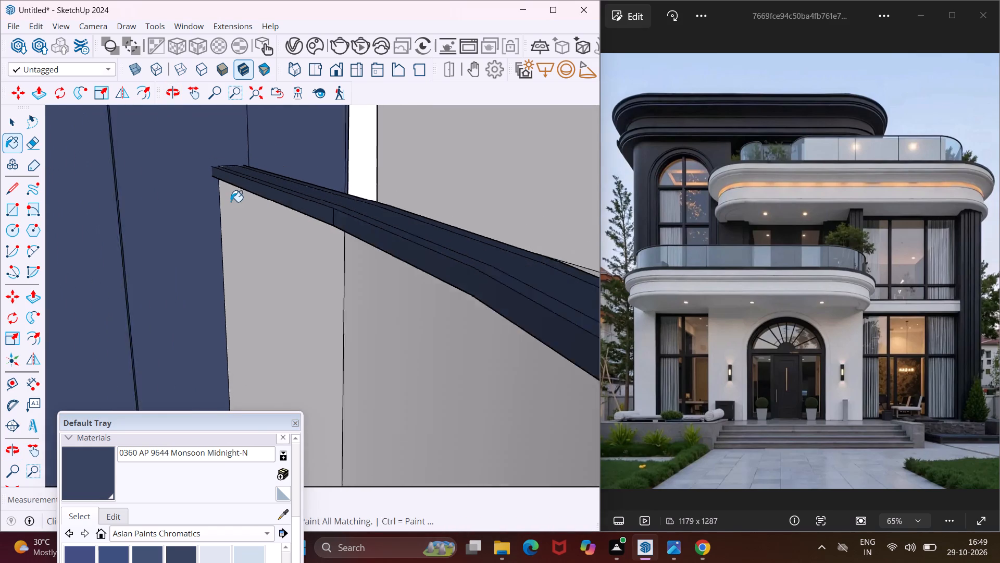
scroll(231, 202, down, 7)
middle_drag(257, 261, 410, 256)
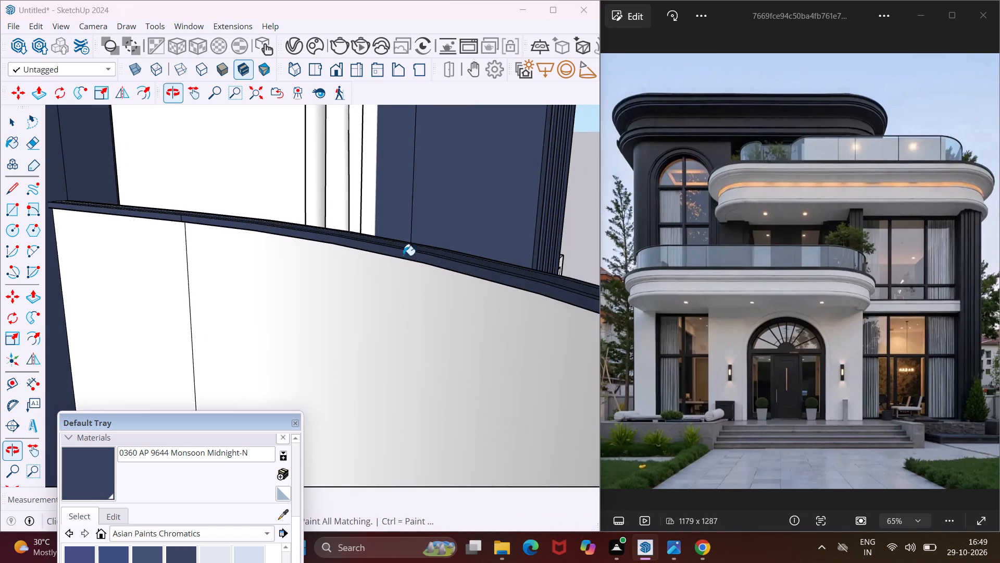
Paint the top strips and straight outer edge of the upper balcony parapet's coping at its wall end with Monsoon Midnight-N.
scroll(272, 237, down, 19)
scroll(285, 265, down, 13)
middle_drag(280, 275, 319, 334)
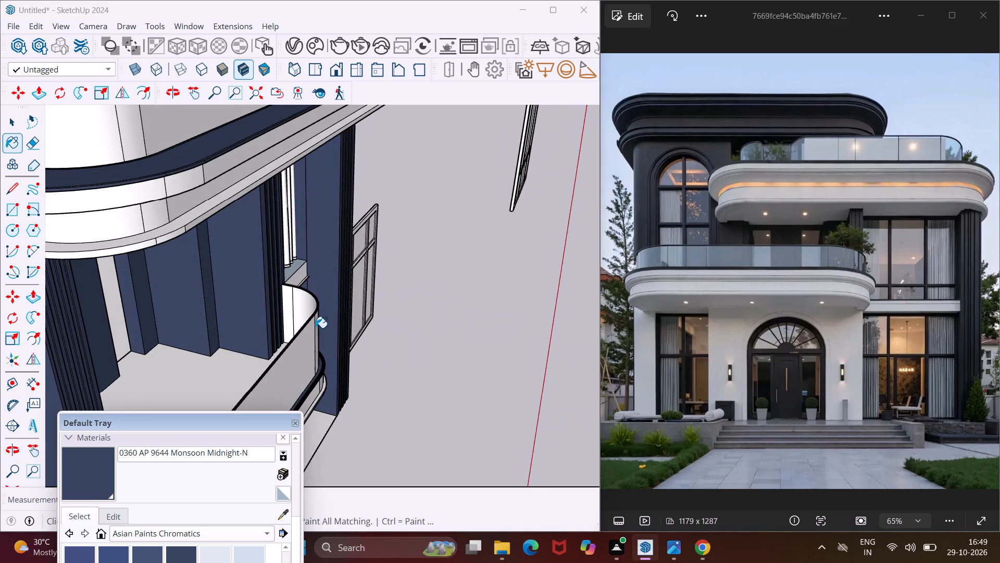
scroll(315, 328, down, 7)
scroll(206, 215, up, 5)
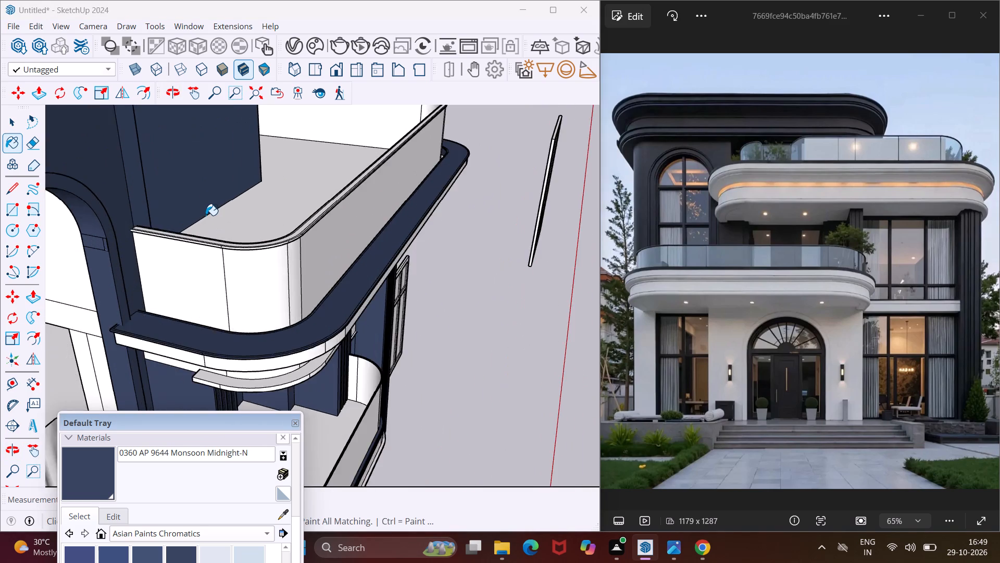
scroll(206, 215, up, 6)
scroll(140, 297, up, 3)
click(140, 297)
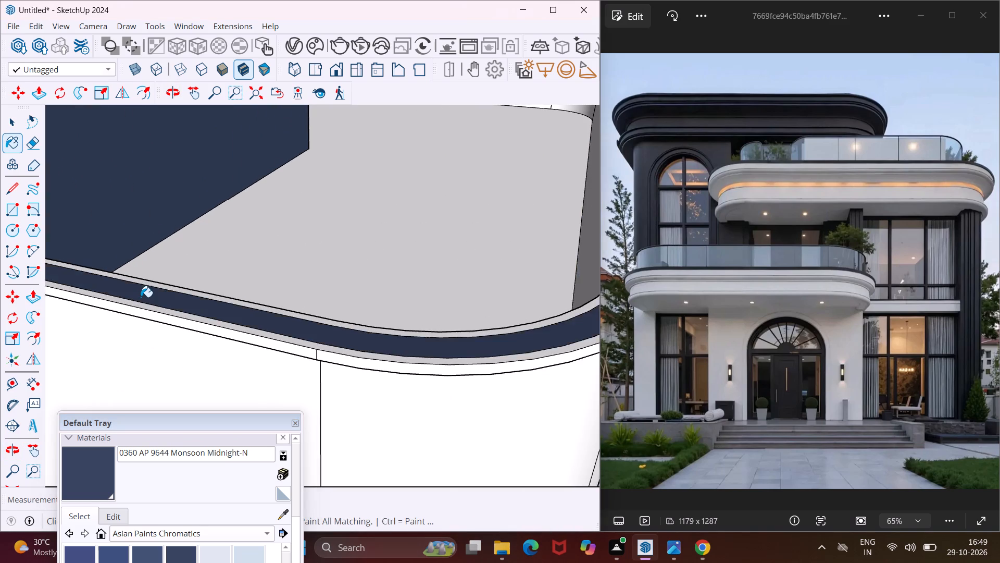
scroll(141, 297, up, 7)
click(145, 313)
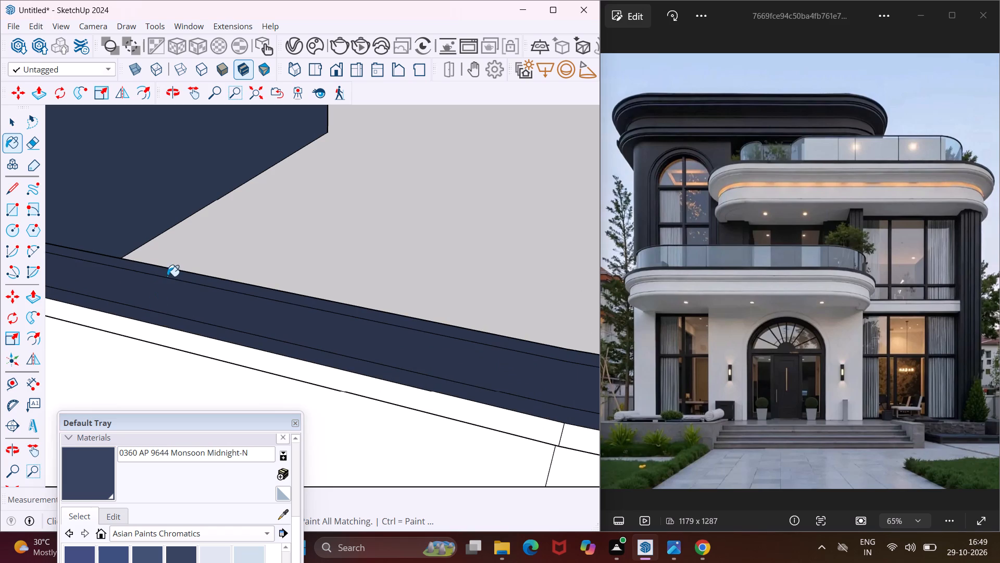
click(155, 340)
Paint the outer edge at the rounded corner and the underside of the upper balcony parapet's coping with Monsoon Midnight-N.
middle_drag(171, 319, 219, 243)
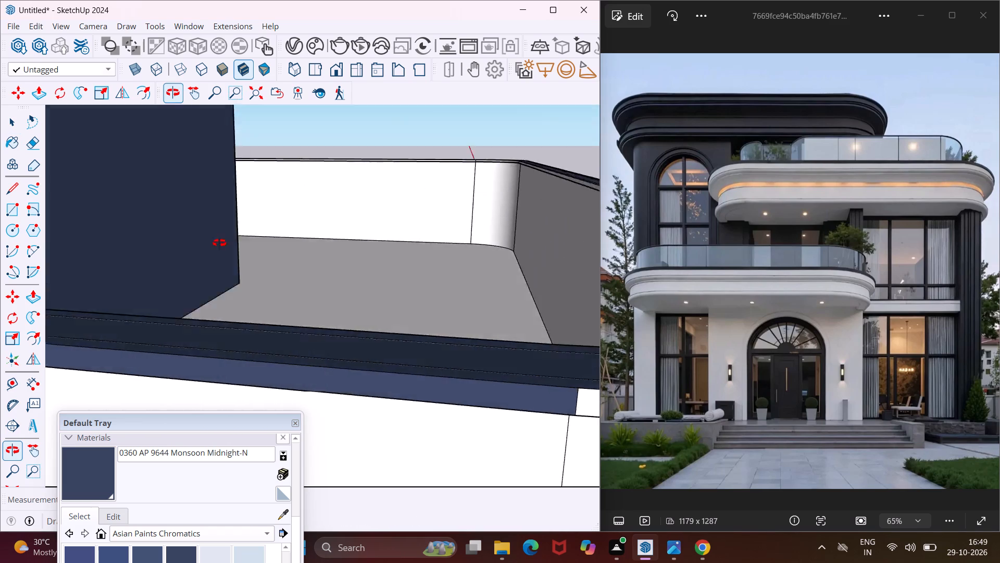
middle_drag(219, 243, 372, 125)
scroll(548, 387, up, 2)
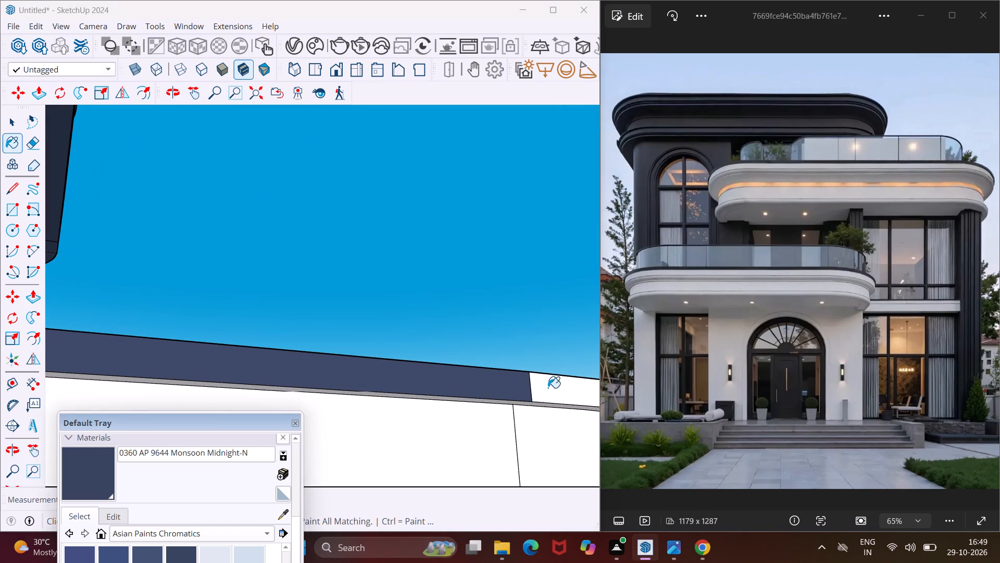
click(548, 388)
middle_drag(526, 417, 535, 377)
scroll(535, 377, up, 4)
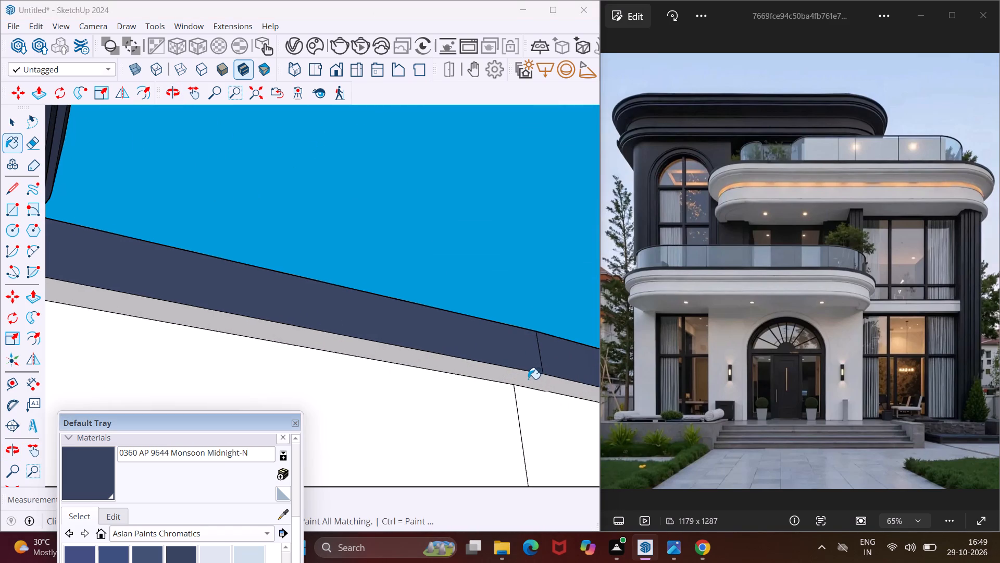
click(526, 382)
Paint the inner edge of the upper balcony parapet's coping around the wall-end rounded corner and its adjoining straight runs with Monsoon Midnight-N.
middle_drag(537, 342, 743, 504)
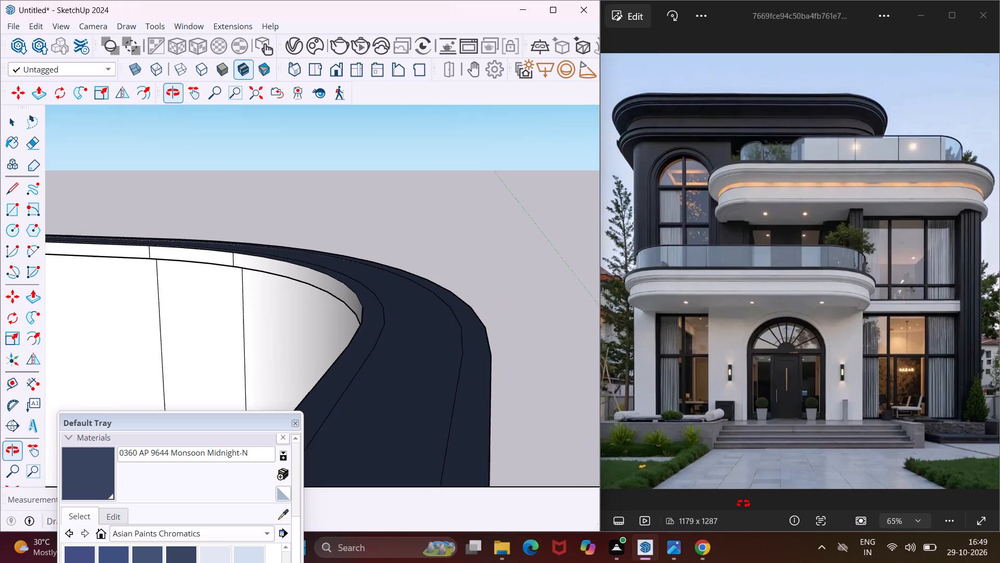
middle_drag(743, 504, 834, 489)
click(318, 381)
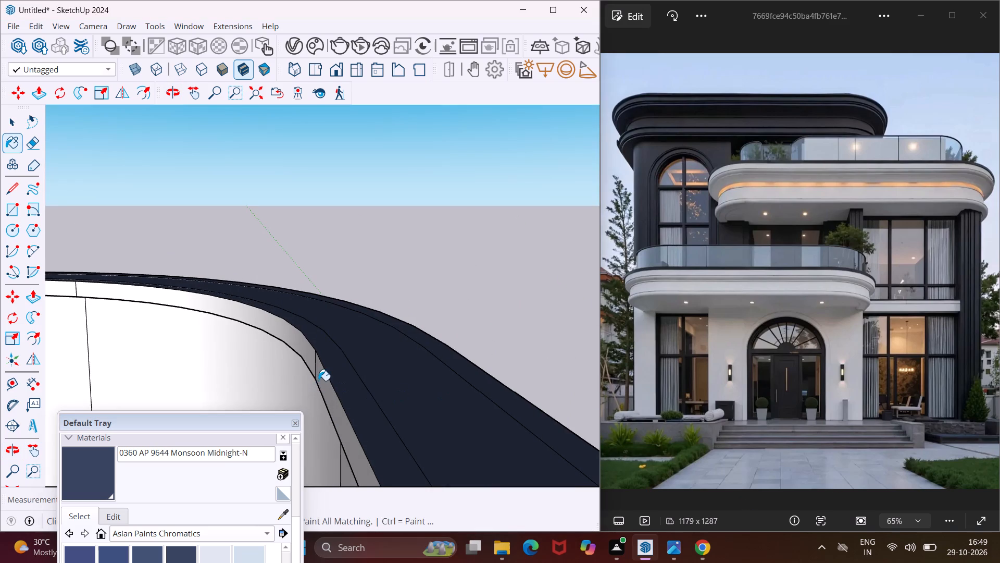
click(298, 354)
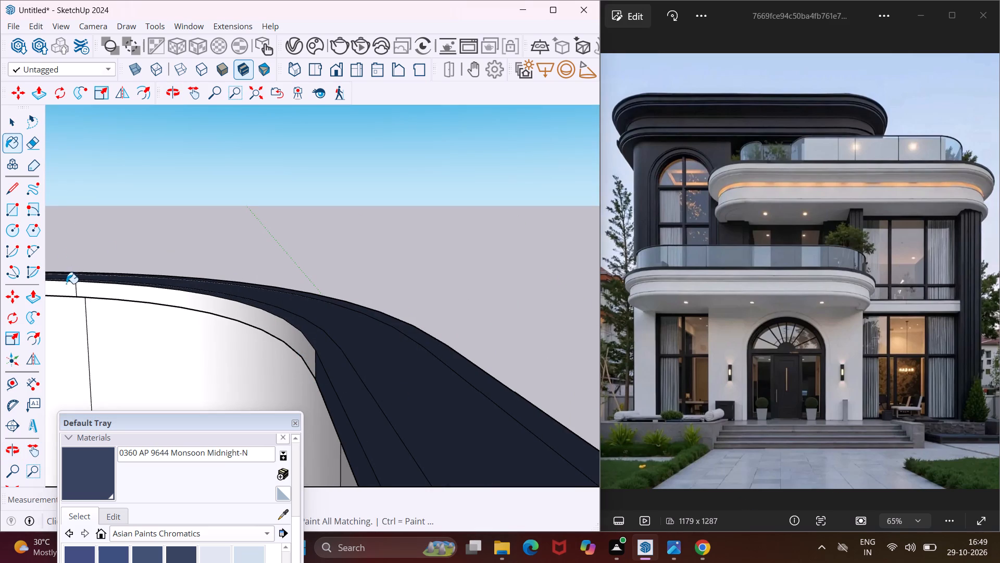
click(66, 284)
click(121, 291)
Paint the outer edge of the upper balcony parapet's coping at the opposite rounded corner with Monsoon Midnight-N.
middle_drag(131, 293, 176, 167)
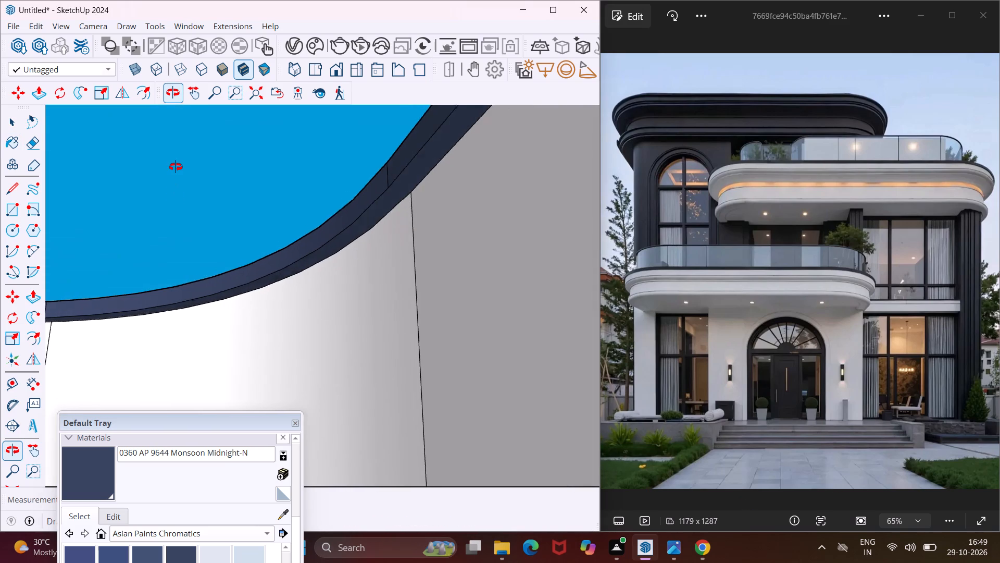
middle_drag(176, 167, 532, 375)
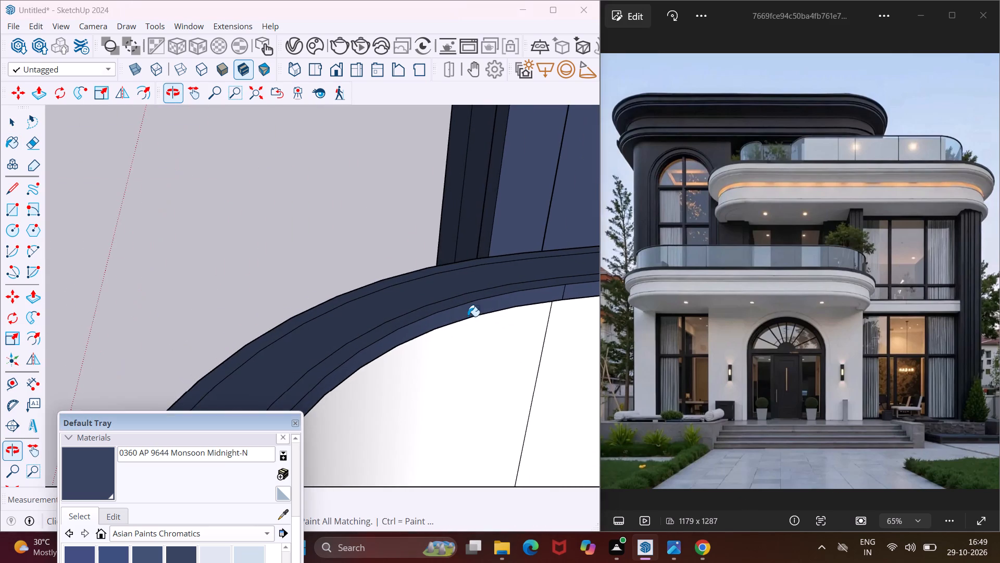
scroll(383, 229, down, 15)
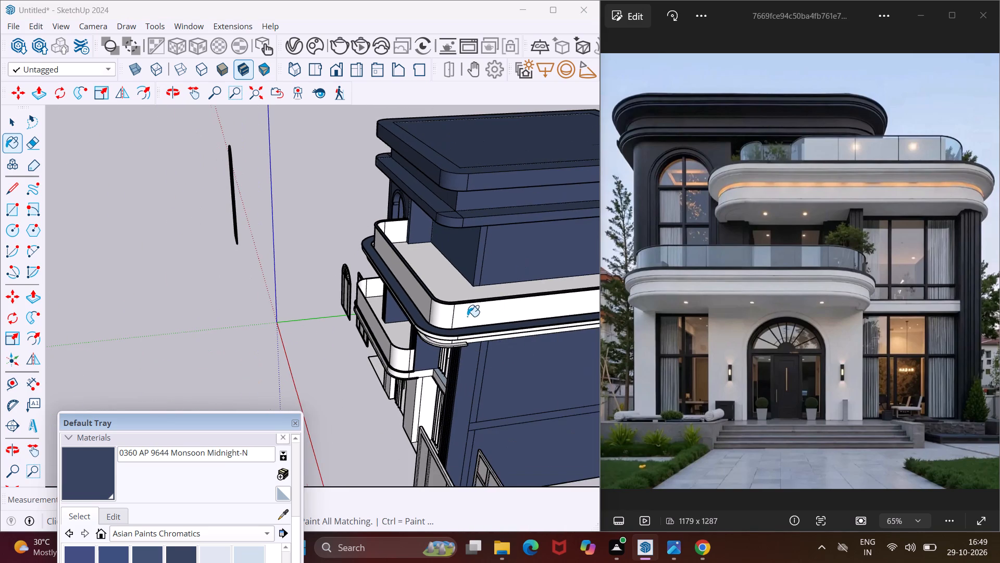
scroll(467, 316, up, 4)
middle_drag(440, 305, 434, 285)
scroll(431, 274, up, 10)
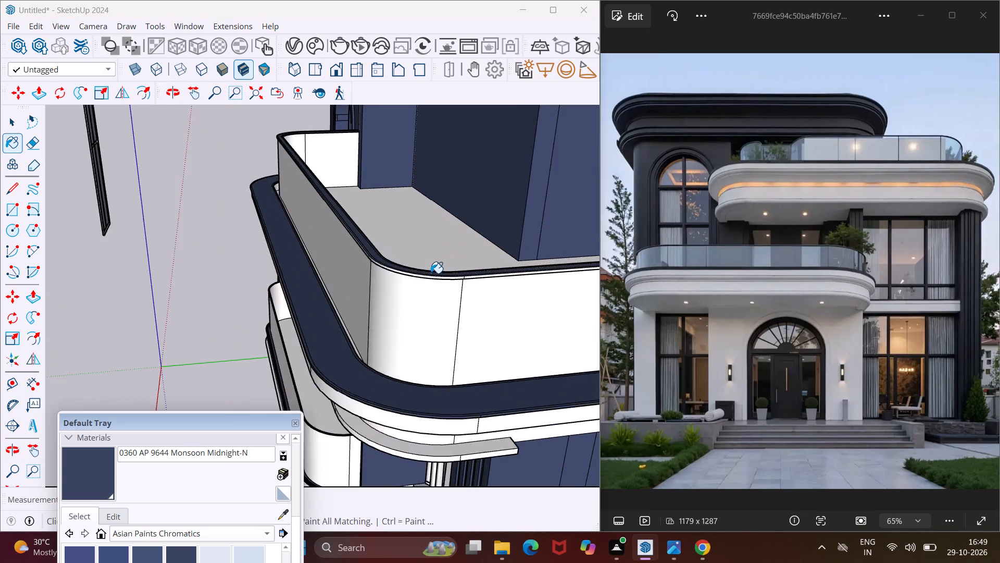
scroll(431, 273, up, 15)
click(431, 298)
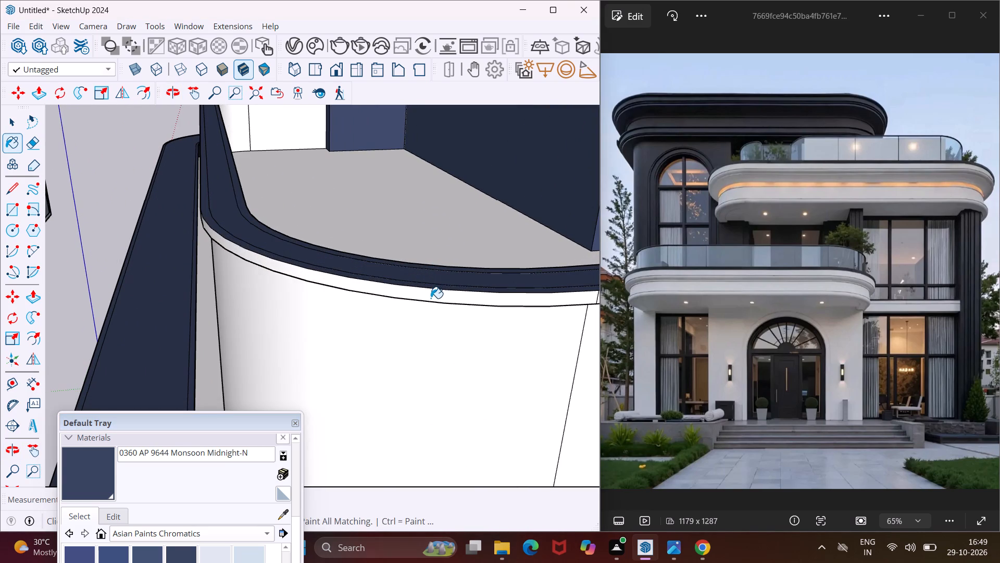
Paint the coping's straight outer edges on the front and side runs beside that corner with Monsoon Midnight-N, leaving the parapet wall unpainted.
scroll(316, 272, down, 6)
scroll(242, 213, up, 4)
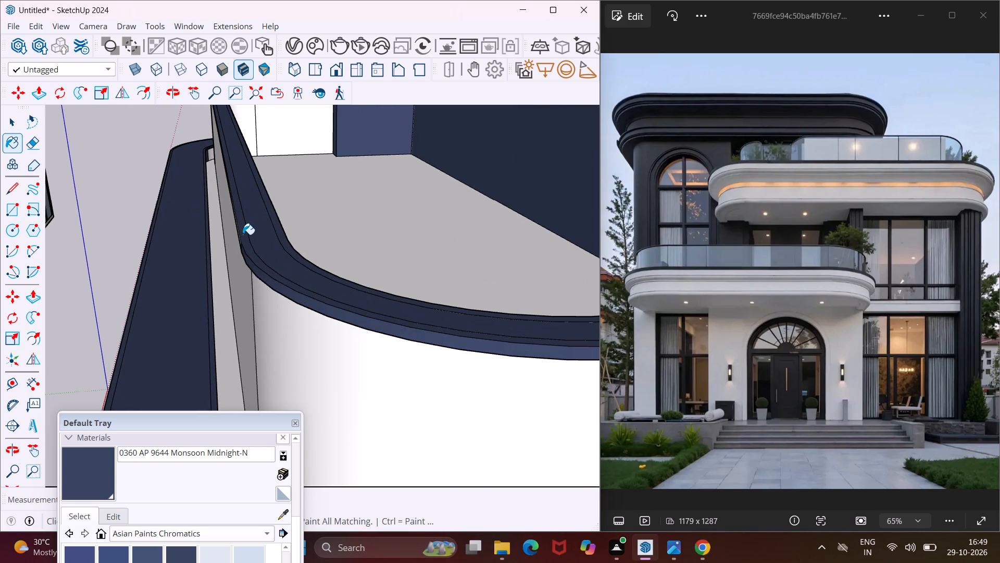
middle_drag(242, 237, 291, 249)
scroll(209, 234, up, 3)
click(201, 240)
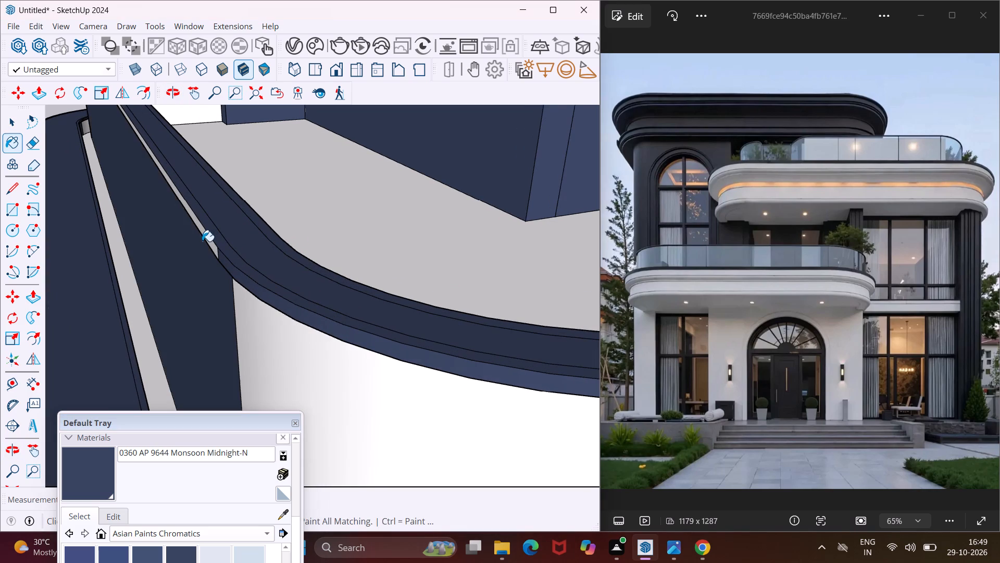
key(ctrl+z)
scroll(210, 241, up, 4)
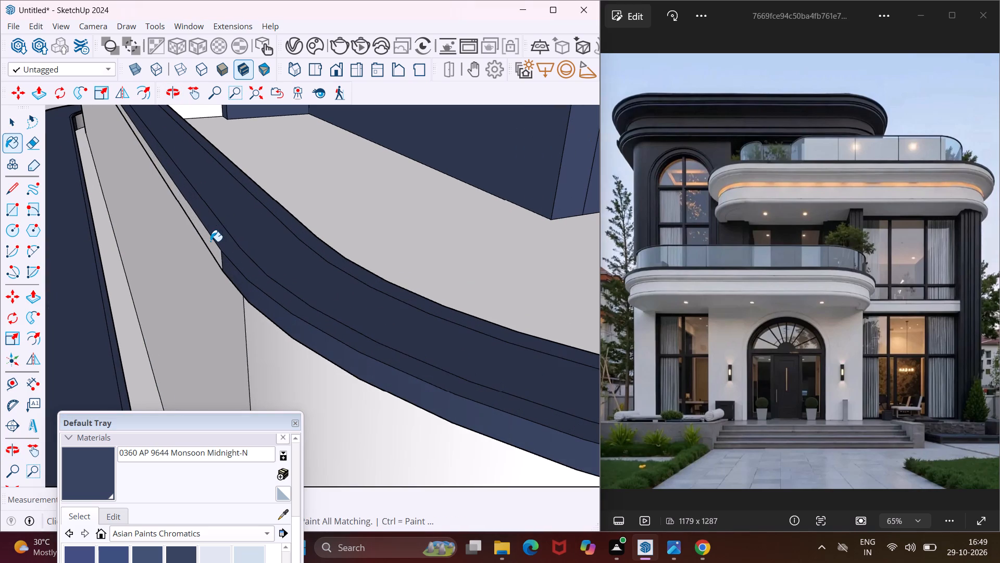
click(210, 241)
scroll(152, 212, down, 9)
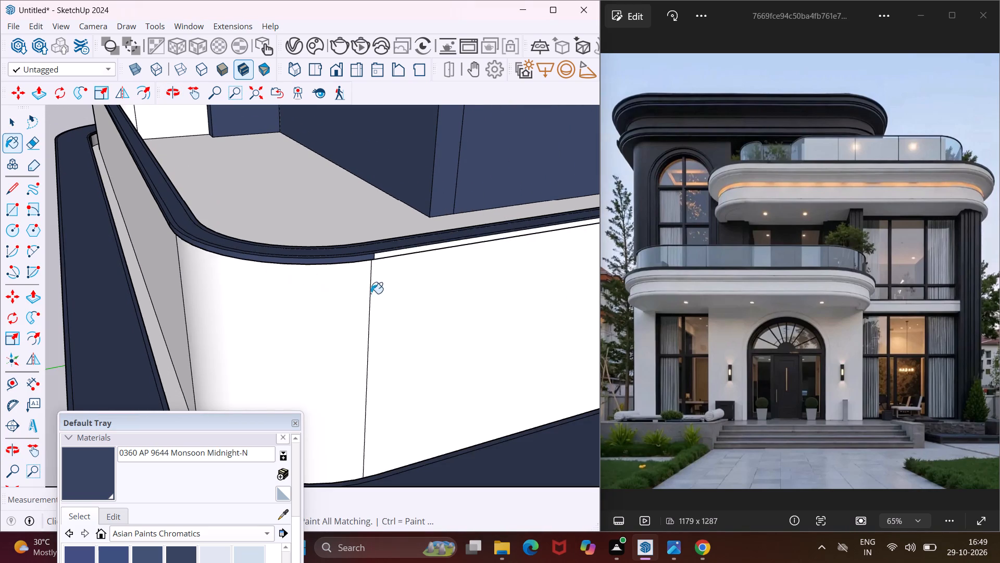
scroll(402, 268, up, 4)
click(384, 249)
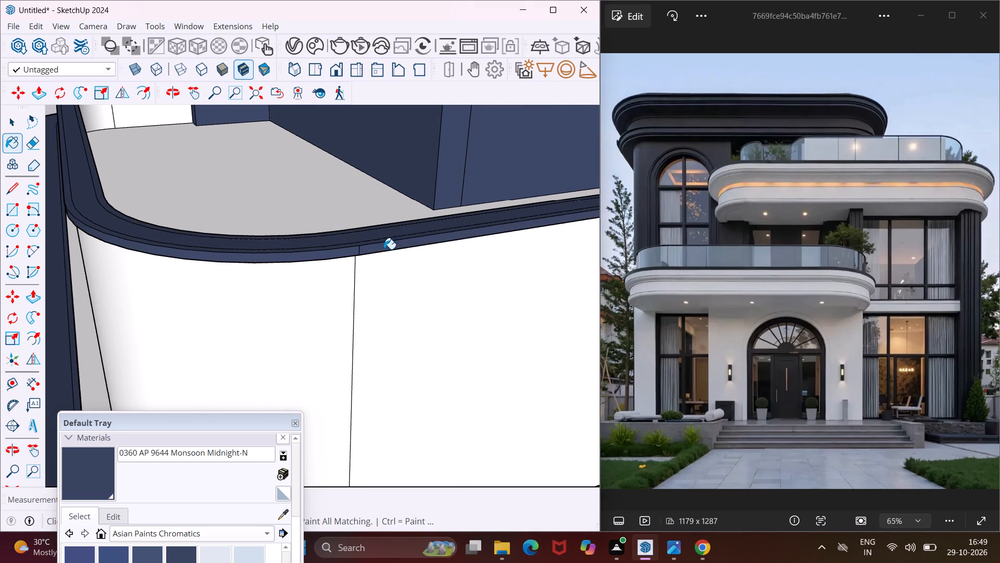
Paint the inner edge of the upper balcony parapet's coping along the side run and its rounded corner with Monsoon Midnight-N.
middle_drag(384, 249, 515, 141)
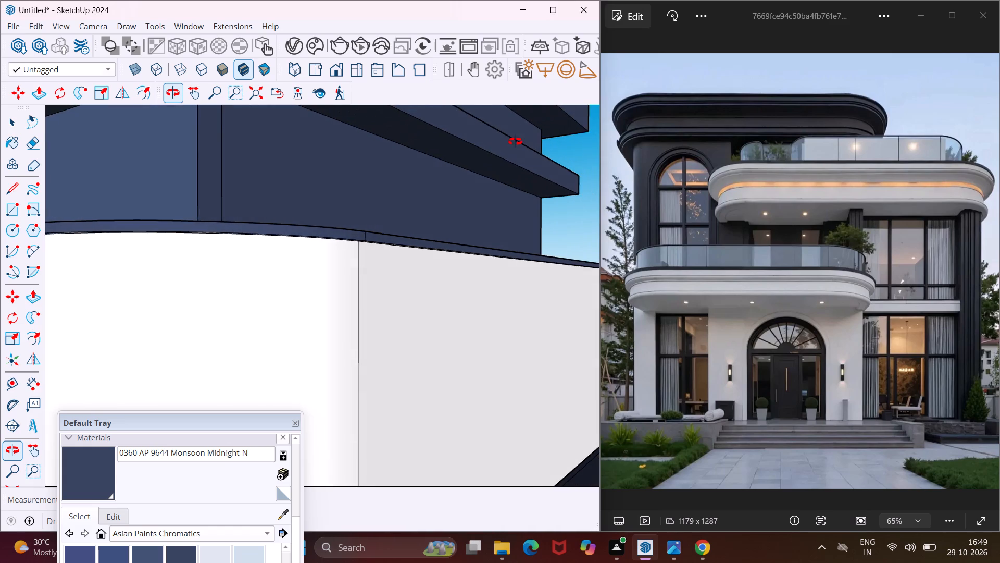
middle_drag(515, 141, 922, 315)
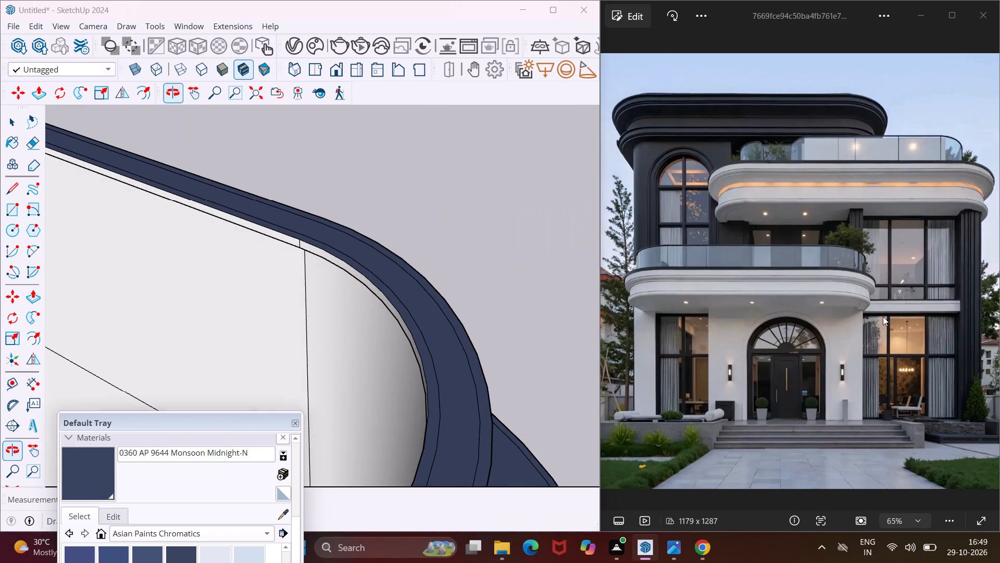
scroll(241, 223, up, 3)
click(242, 223)
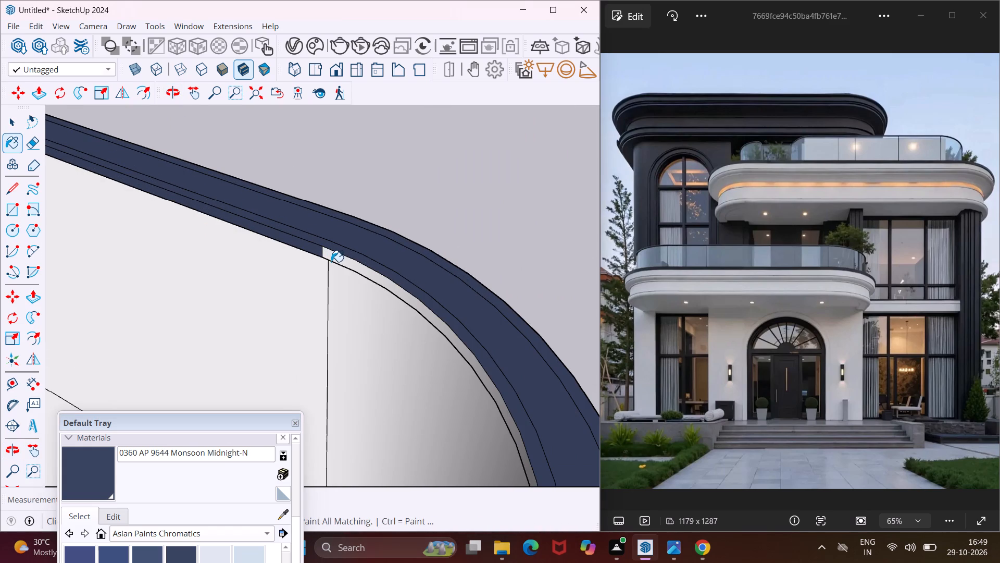
click(331, 262)
click(330, 255)
Paint the inner edge of the upper balcony parapet's coping along the long front run with Monsoon Midnight-N, and finish painting.
middle_drag(331, 255, 387, 232)
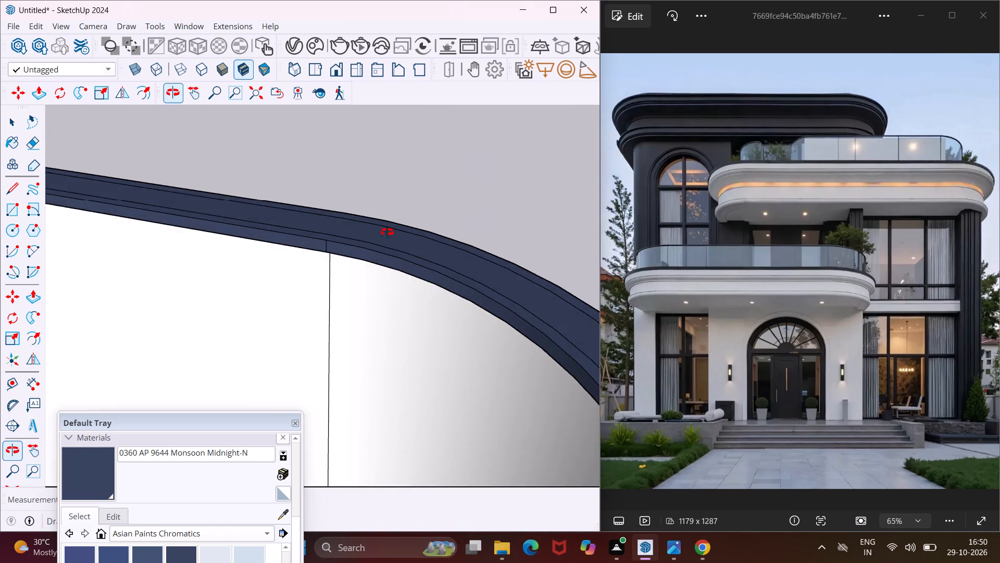
middle_drag(387, 232, 446, 197)
scroll(439, 194, up, 1)
scroll(291, 213, down, 5)
middle_drag(268, 261, 358, 242)
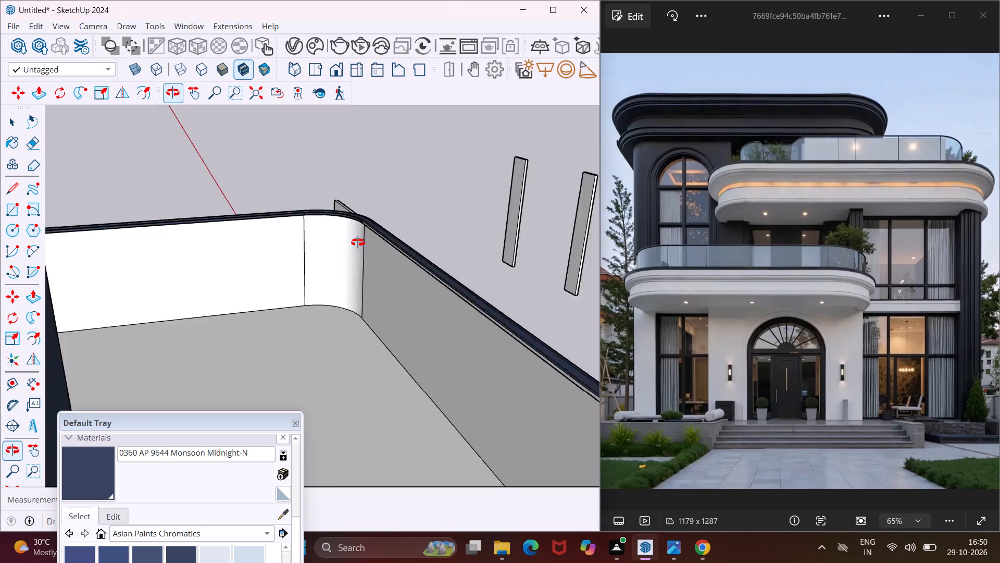
middle_drag(358, 242, 328, 228)
scroll(375, 233, up, 7)
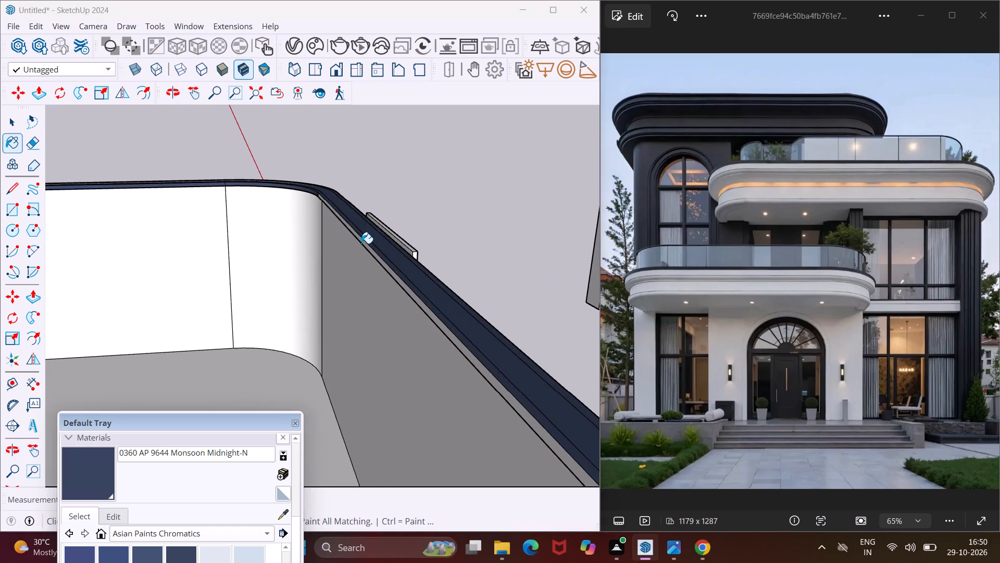
scroll(361, 243, up, 7)
click(360, 242)
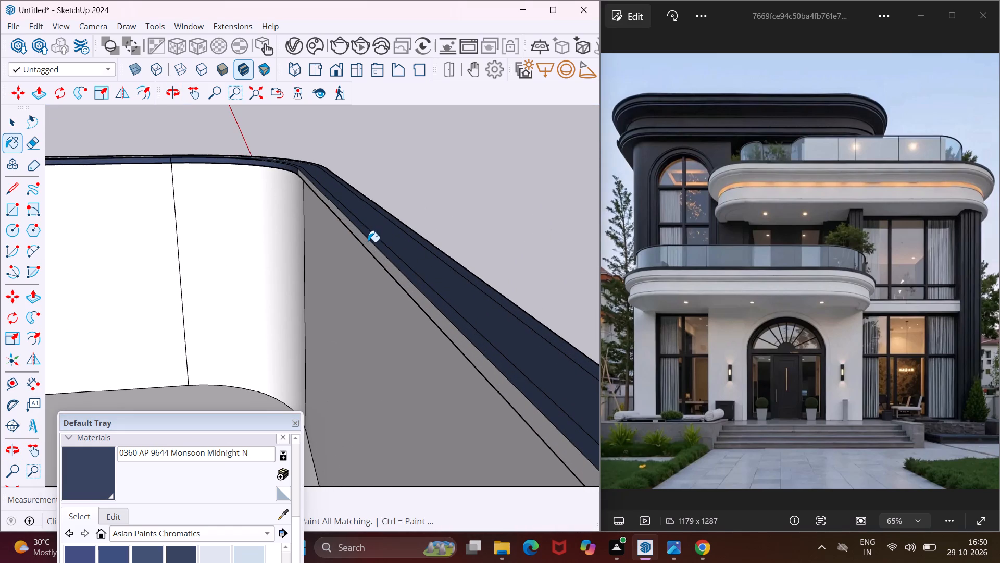
click(367, 243)
middle_drag(367, 243, 369, 193)
scroll(369, 202, up, 1)
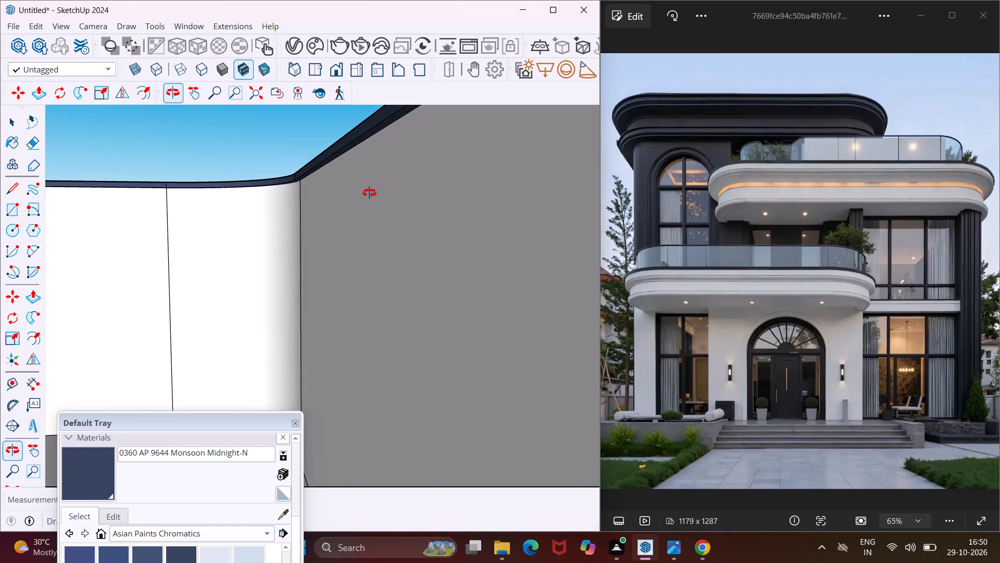
middle_drag(369, 193, 255, 297)
scroll(355, 209, down, 11)
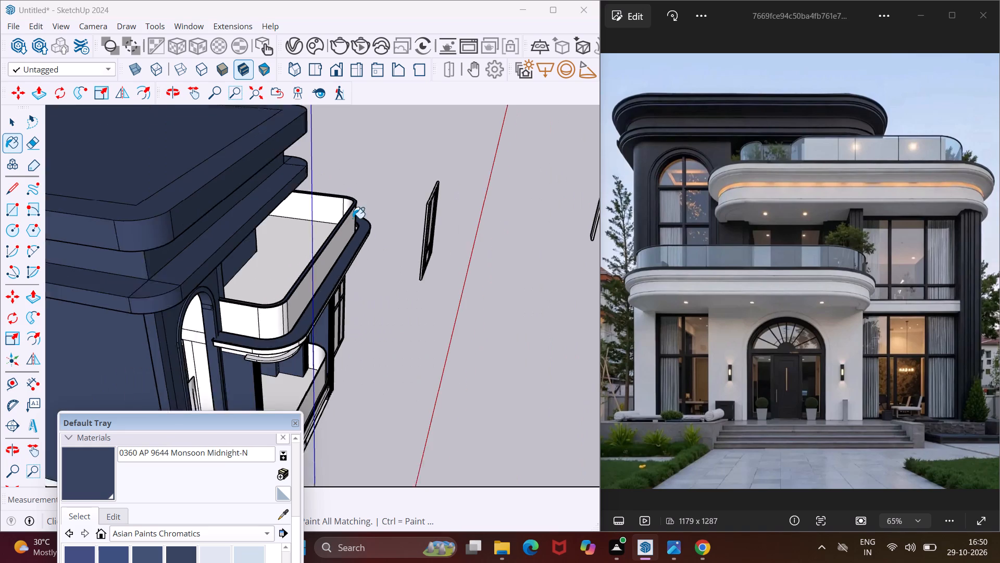
scroll(353, 218, down, 1)
middle_drag(339, 237, 215, 215)
key(Escape)
key(space)
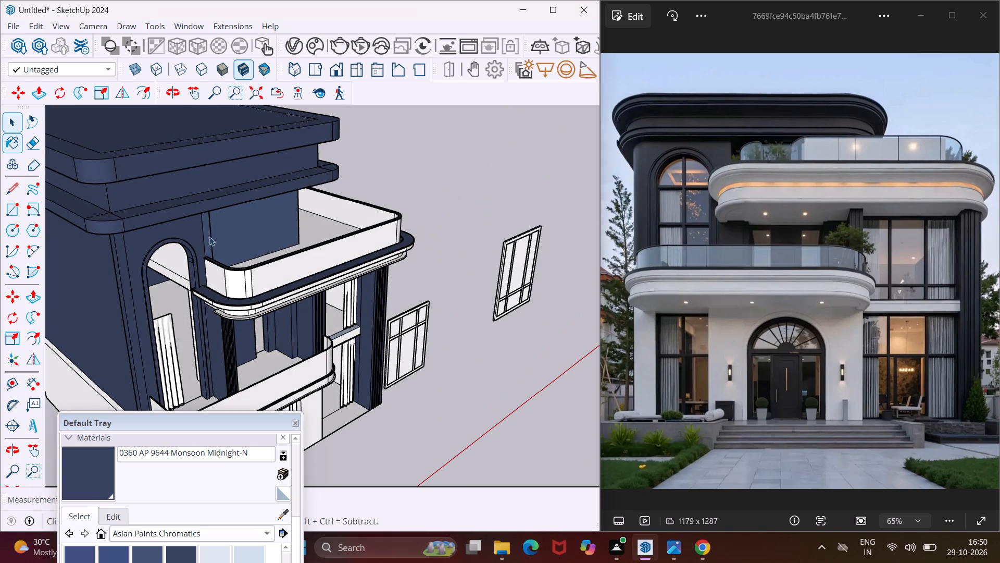
Push/Pull the top face of the upper balcony's dark ledge trim slightly upward, and repeat the same offset on its narrow border face.
scroll(209, 279, up, 19)
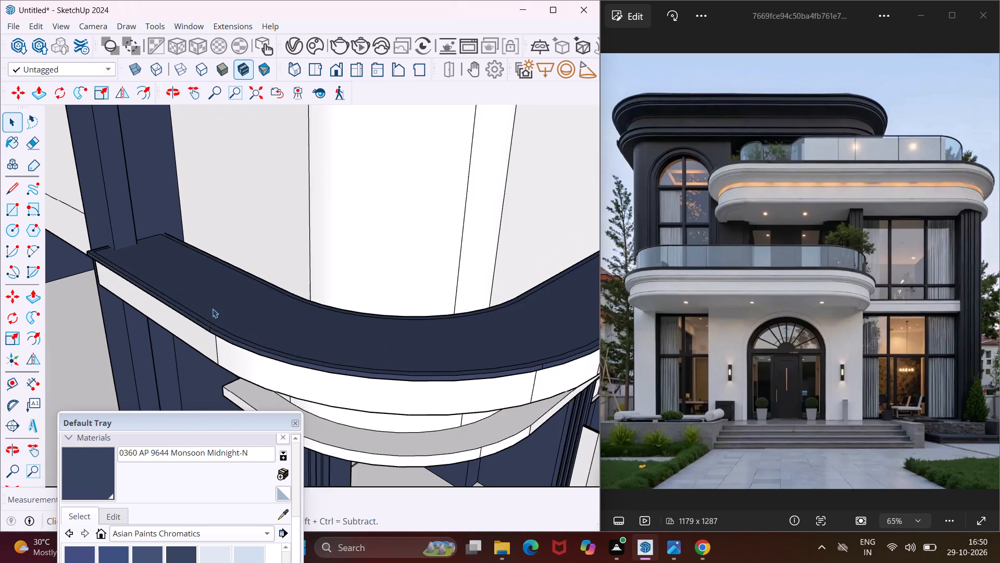
scroll(213, 309, up, 12)
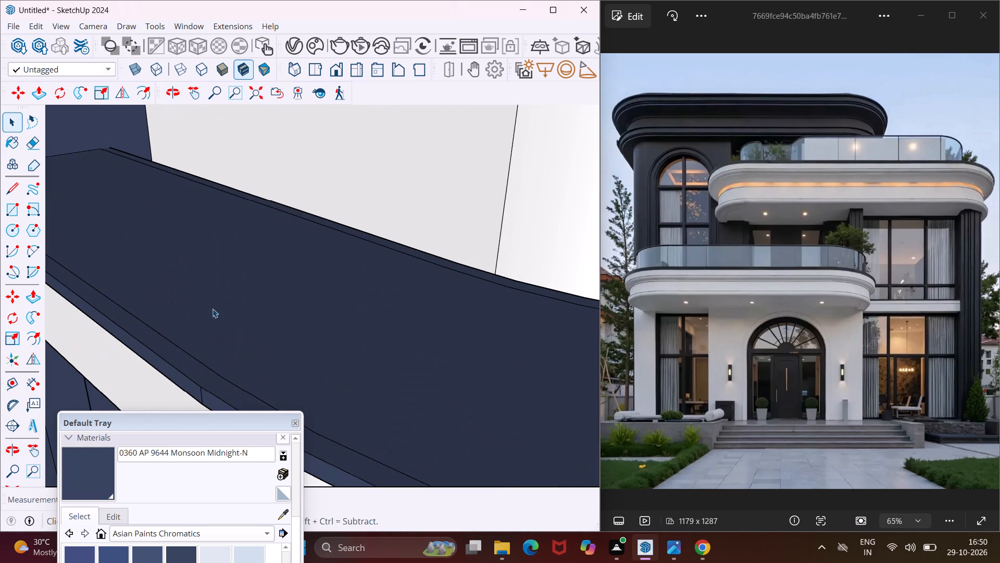
click(211, 326)
key(p)
click(211, 327)
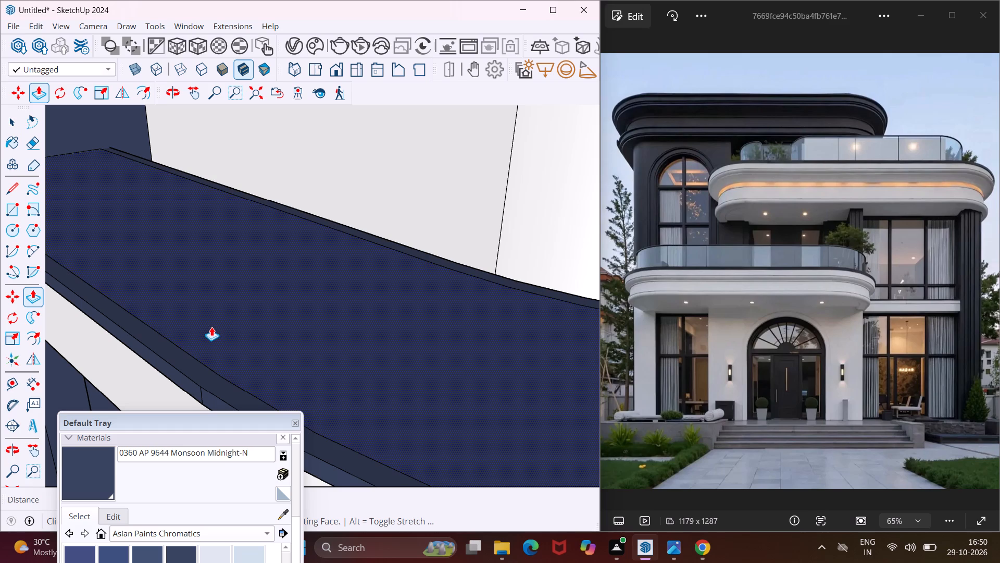
click(220, 306)
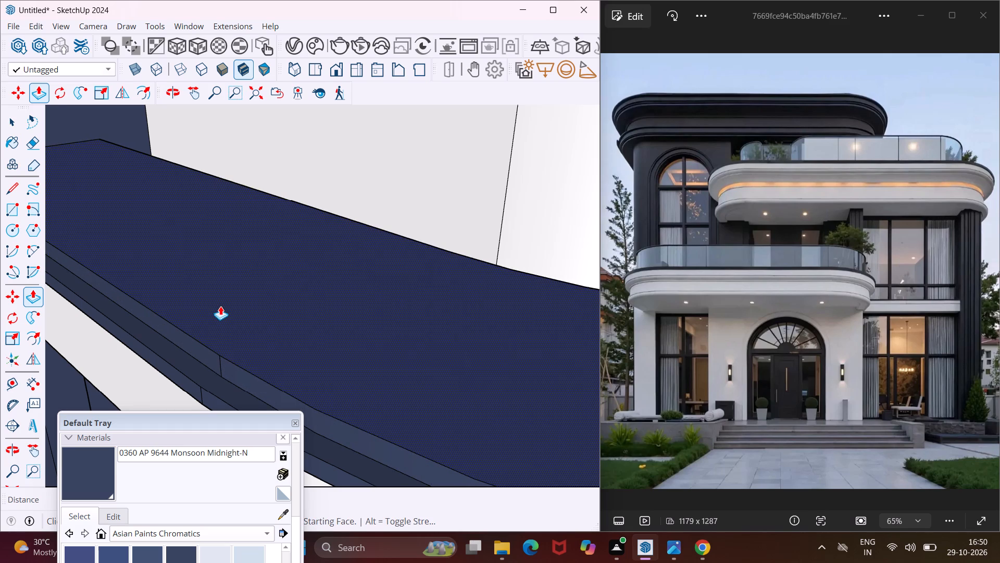
key(Escape)
scroll(198, 365, up, 1)
double_click(198, 365)
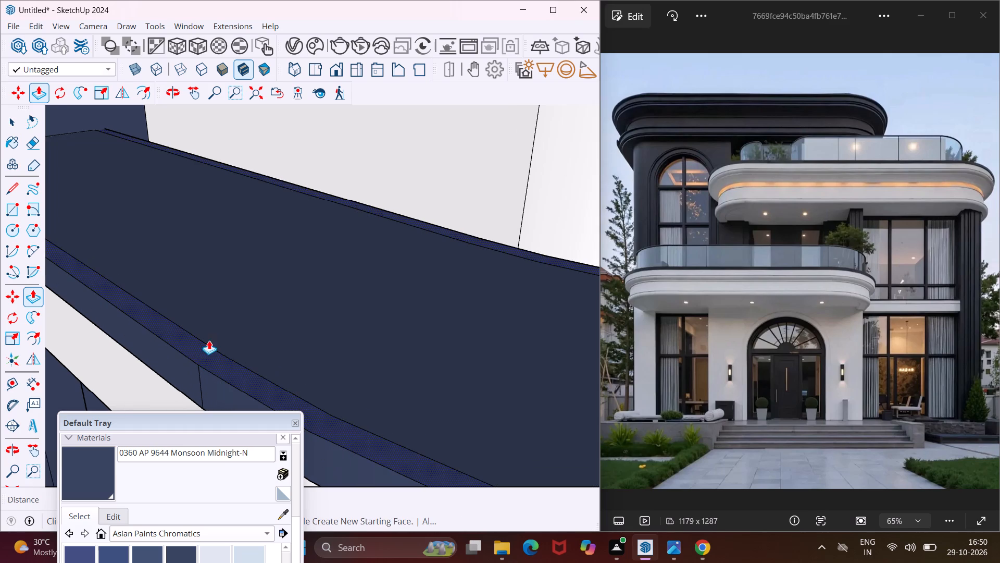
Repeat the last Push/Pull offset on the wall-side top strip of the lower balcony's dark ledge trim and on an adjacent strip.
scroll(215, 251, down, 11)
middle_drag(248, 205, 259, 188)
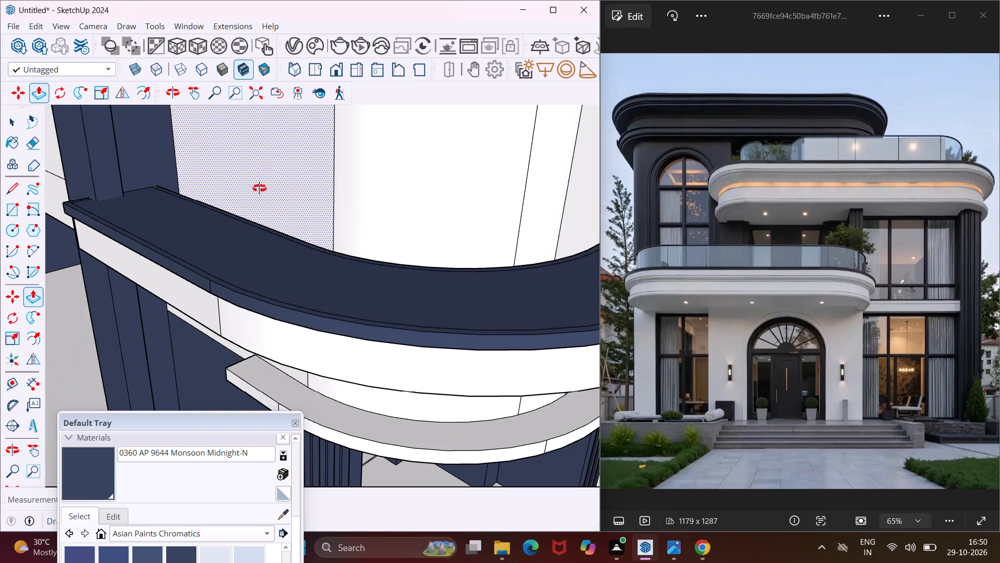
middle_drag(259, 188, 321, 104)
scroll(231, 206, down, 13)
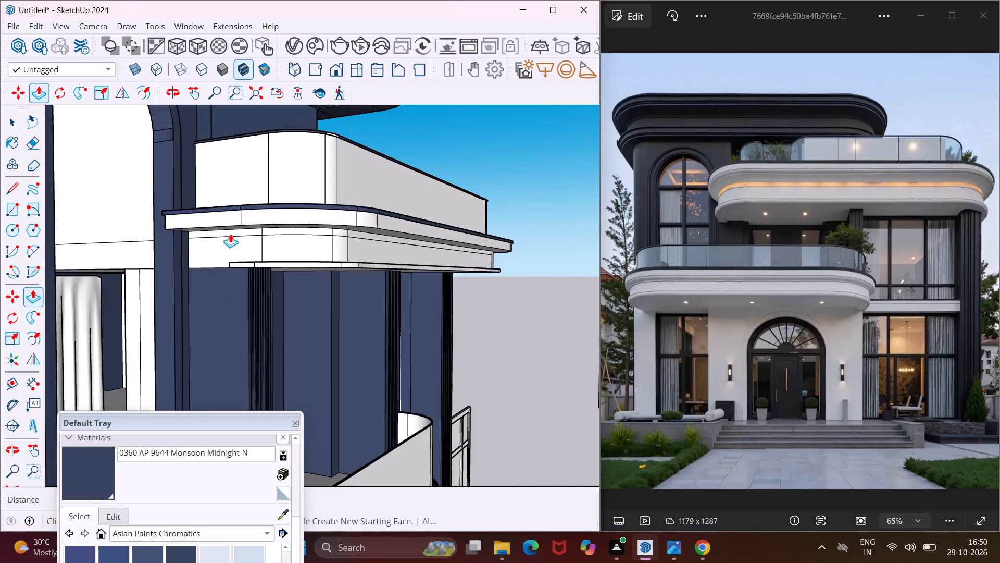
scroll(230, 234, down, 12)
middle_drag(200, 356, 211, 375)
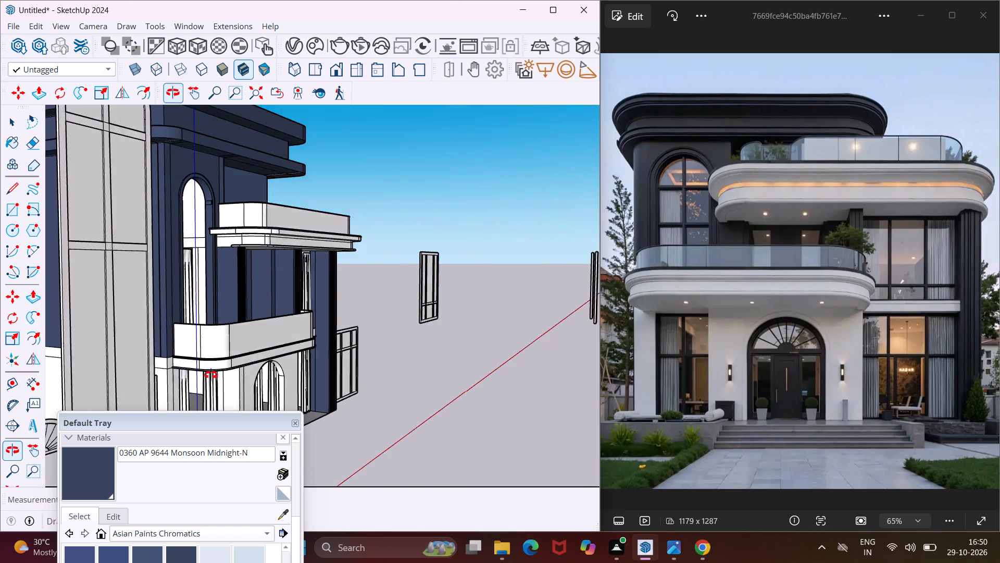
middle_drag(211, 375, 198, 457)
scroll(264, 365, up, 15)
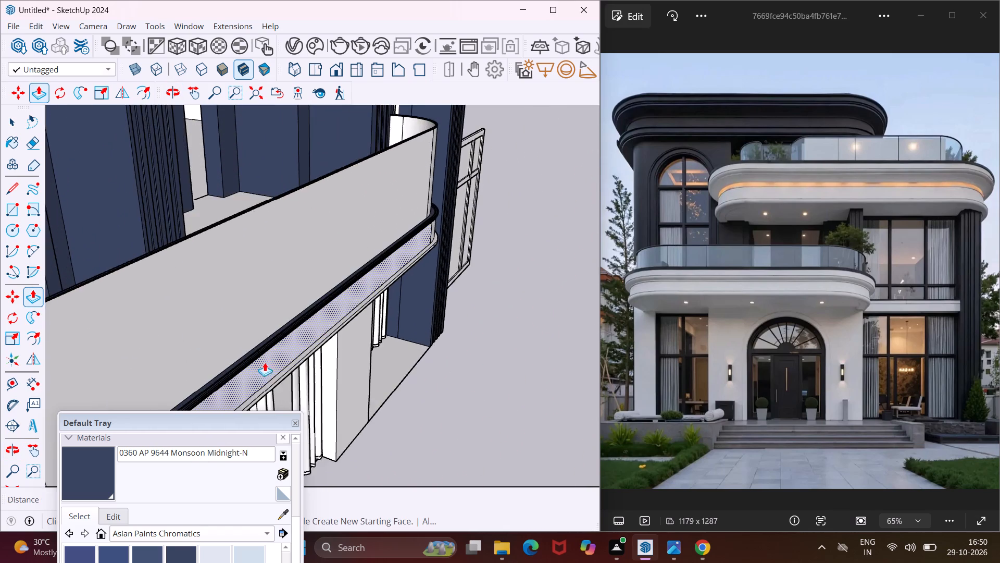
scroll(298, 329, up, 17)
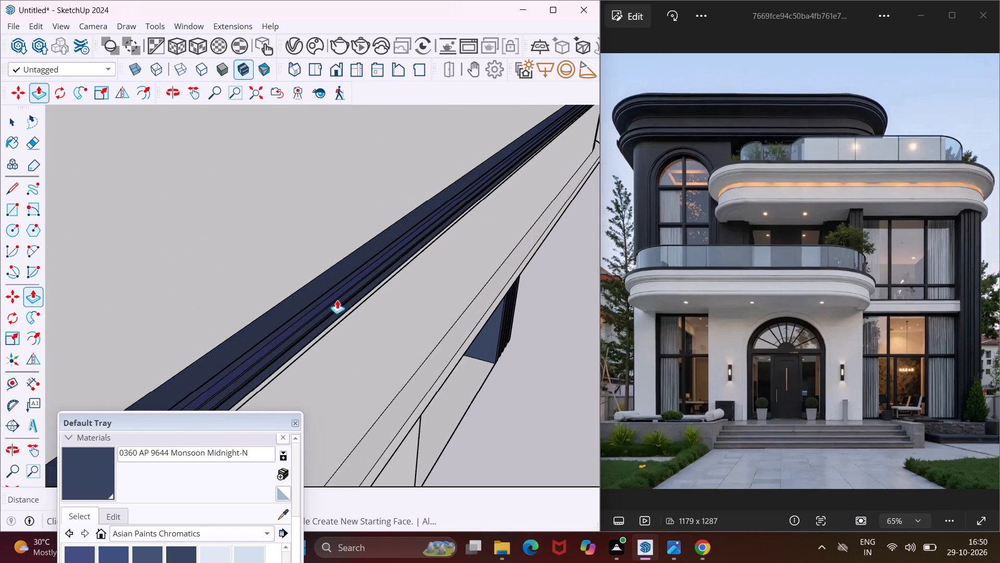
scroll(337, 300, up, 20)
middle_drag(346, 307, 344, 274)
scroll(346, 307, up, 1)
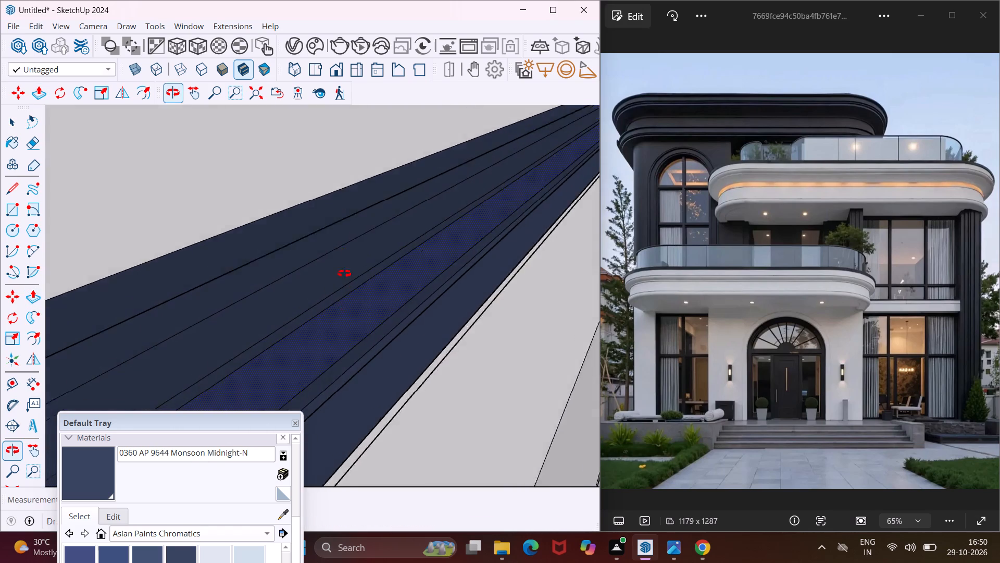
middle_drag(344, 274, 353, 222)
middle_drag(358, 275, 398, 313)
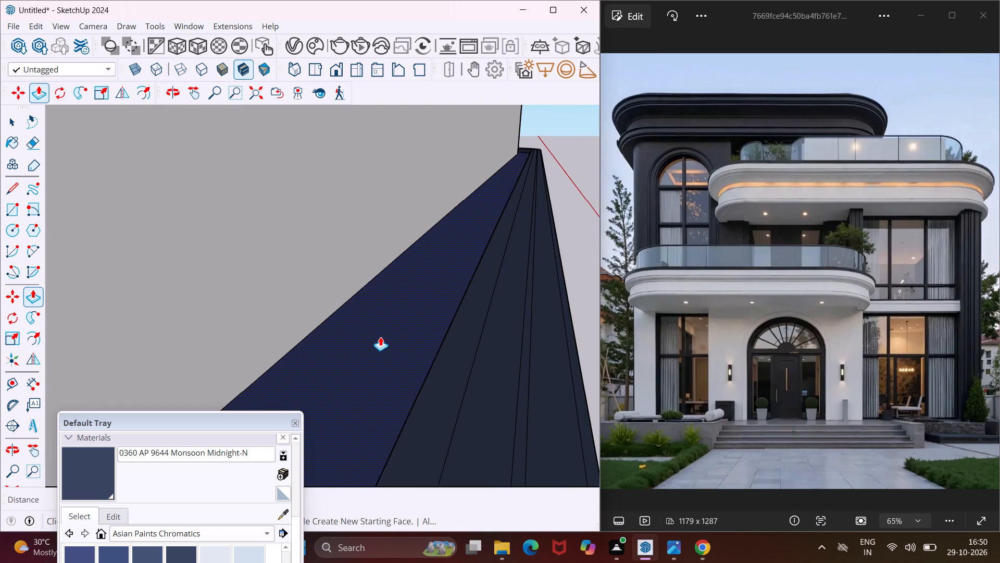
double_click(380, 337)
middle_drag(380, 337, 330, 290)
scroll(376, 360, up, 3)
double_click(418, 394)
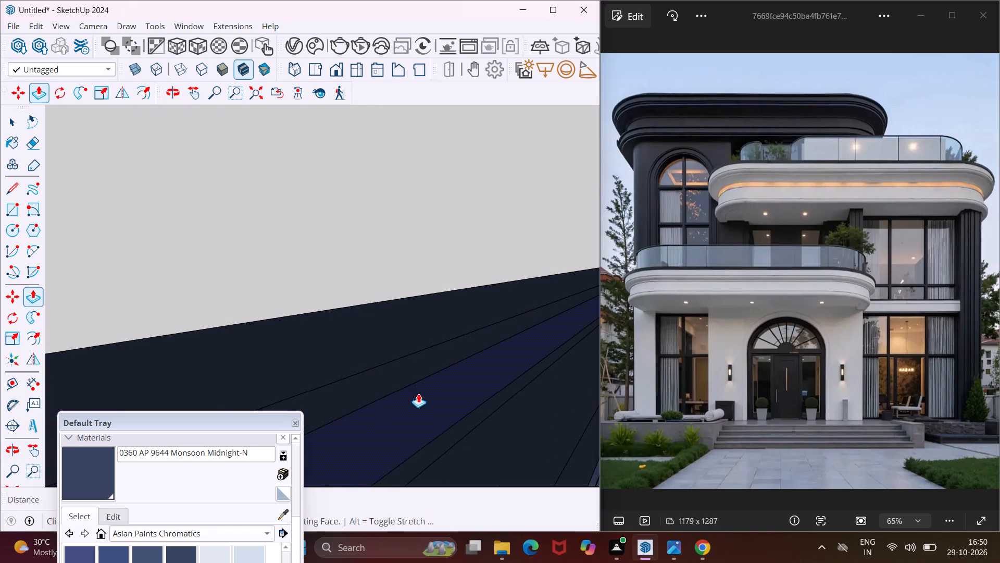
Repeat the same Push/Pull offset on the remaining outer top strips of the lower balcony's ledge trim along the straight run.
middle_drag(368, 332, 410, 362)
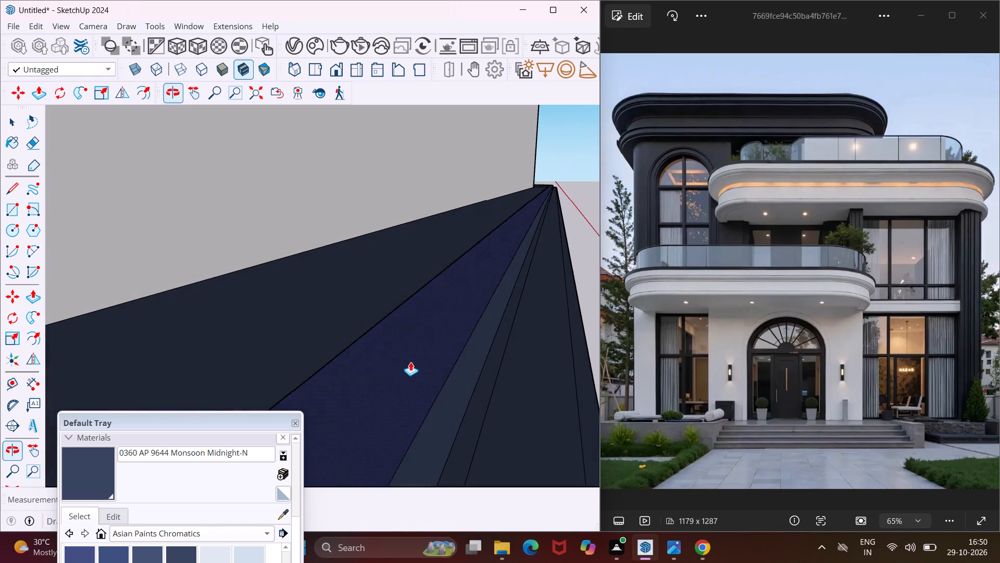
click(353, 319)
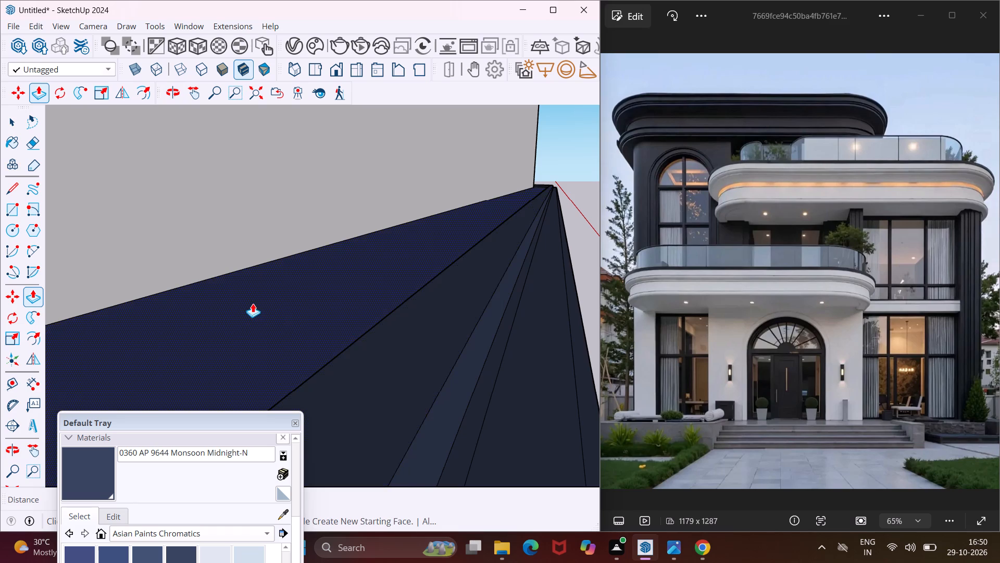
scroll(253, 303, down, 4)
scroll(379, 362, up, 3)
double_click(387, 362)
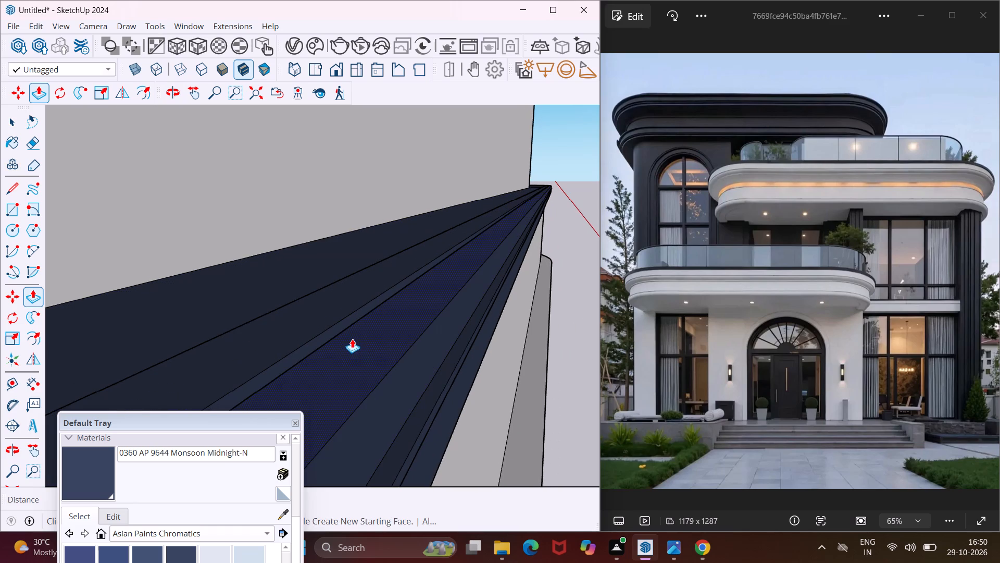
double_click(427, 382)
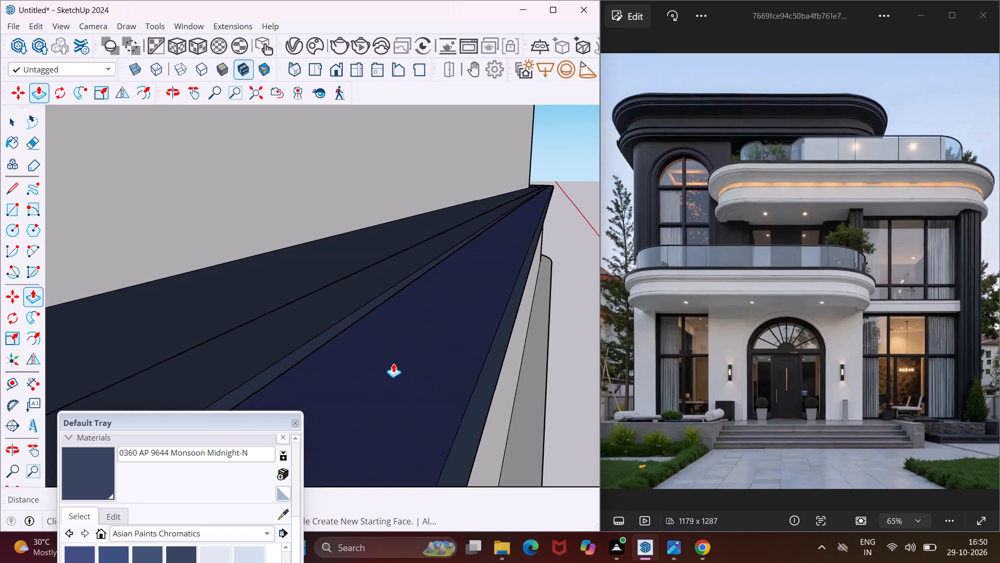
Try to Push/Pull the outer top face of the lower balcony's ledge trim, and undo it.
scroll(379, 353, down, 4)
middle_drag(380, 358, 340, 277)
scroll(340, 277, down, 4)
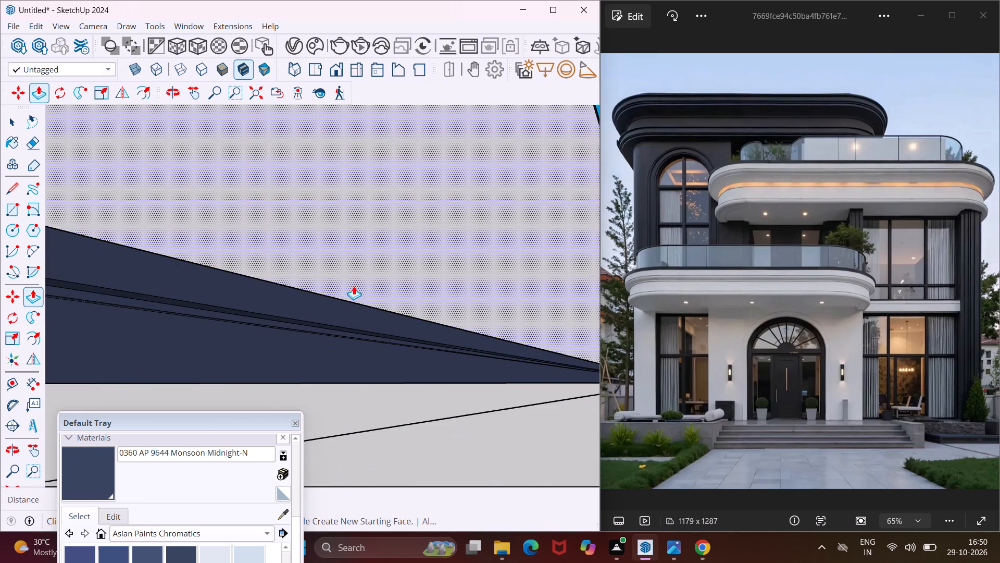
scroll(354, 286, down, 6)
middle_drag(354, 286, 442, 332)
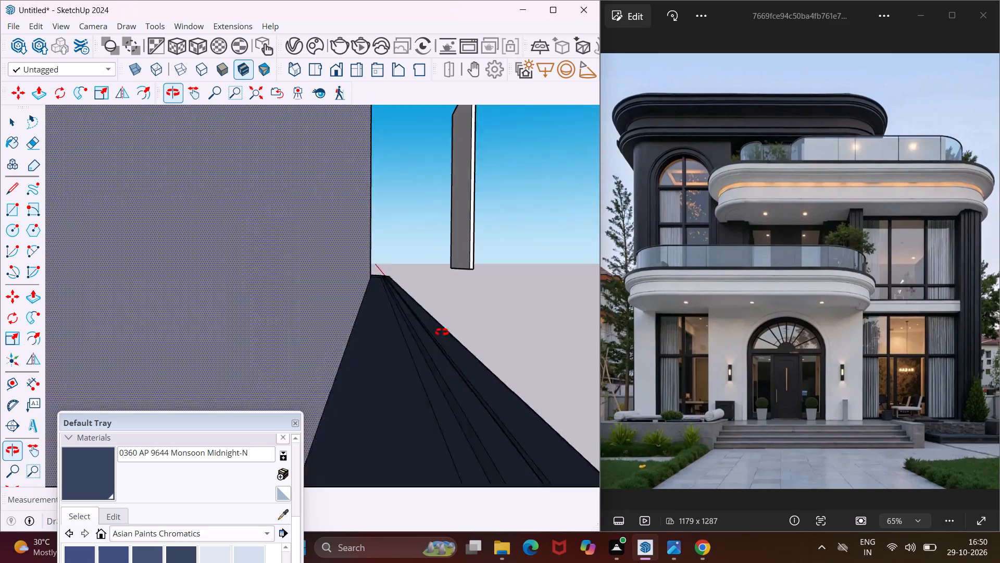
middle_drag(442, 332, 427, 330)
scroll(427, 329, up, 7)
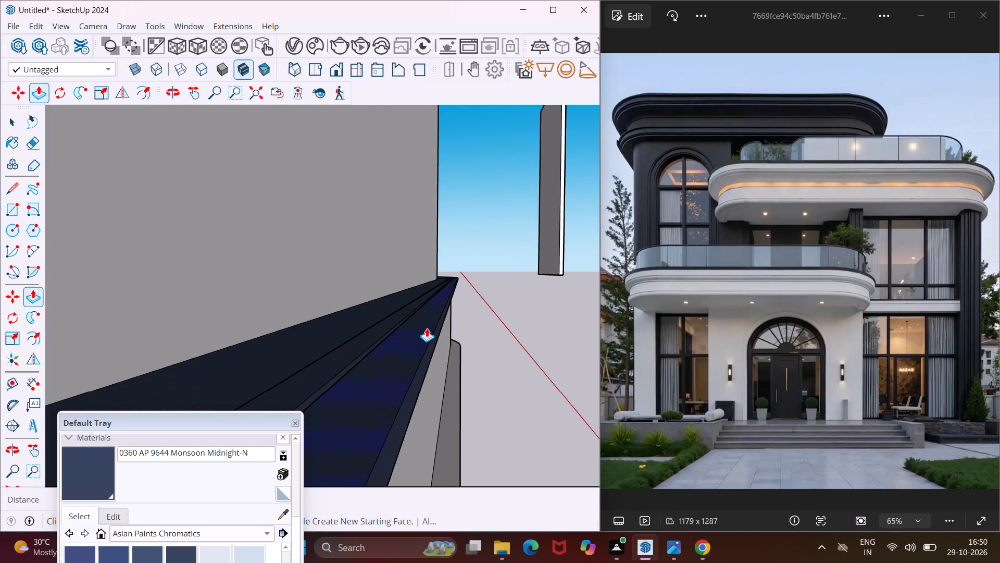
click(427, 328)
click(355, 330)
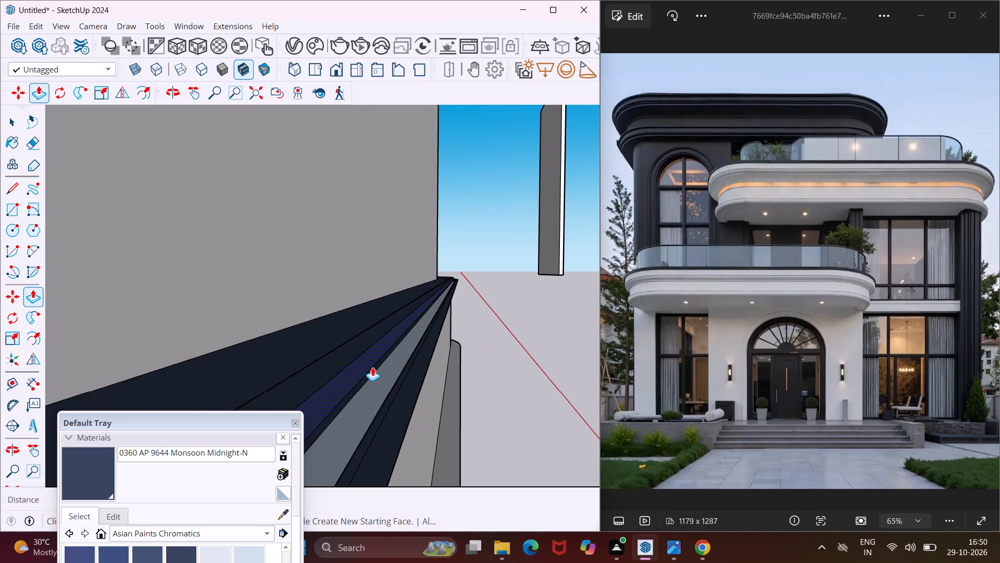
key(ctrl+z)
Examine the lower balcony's dark ledge trim where its straight run meets the rounded corner.
scroll(379, 378, up, 9)
middle_drag(354, 384, 337, 316)
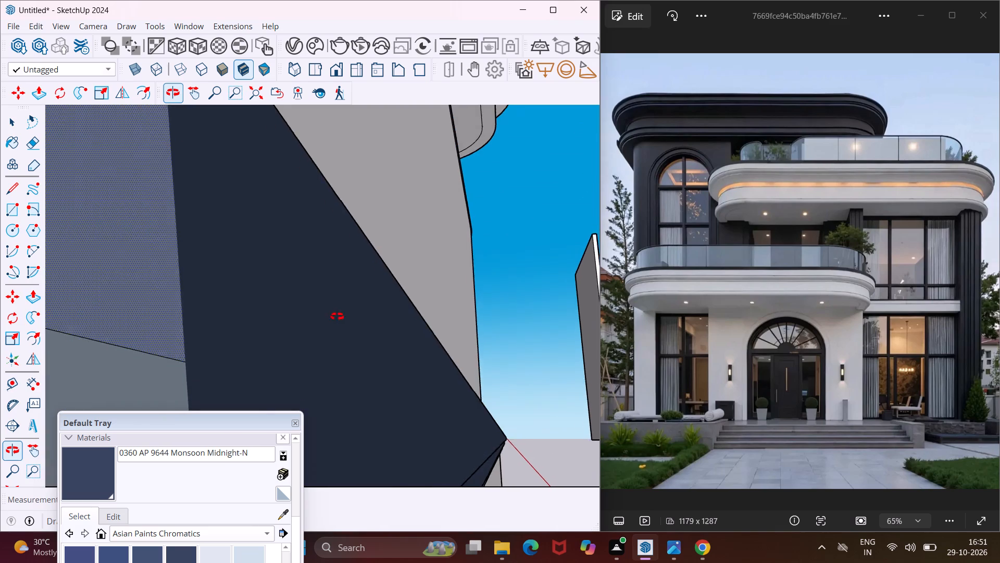
middle_drag(337, 316, 337, 316)
scroll(337, 316, down, 14)
scroll(353, 321, down, 14)
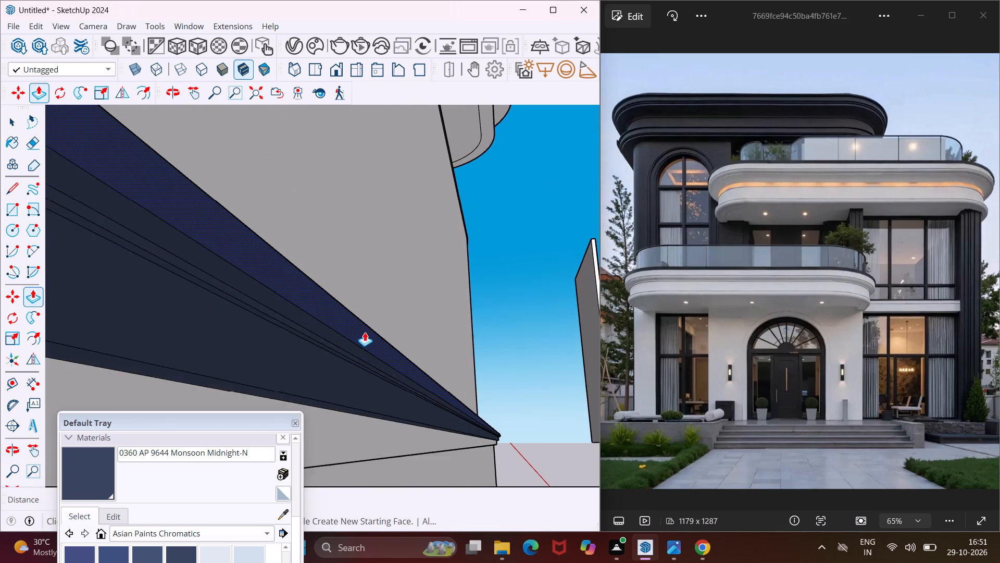
scroll(365, 332, up, 1)
scroll(365, 332, down, 14)
scroll(378, 338, down, 20)
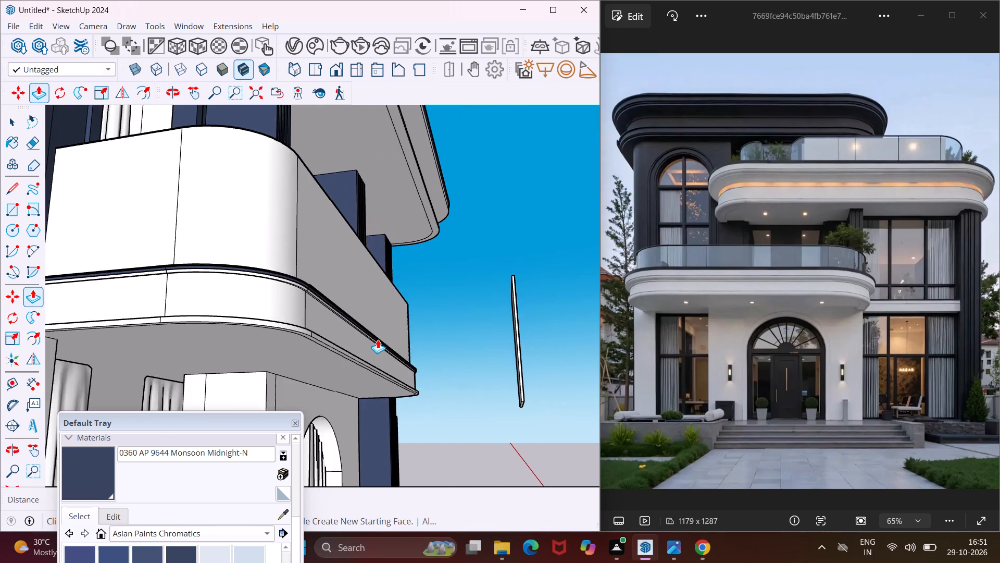
scroll(377, 340, down, 4)
middle_drag(308, 286, 332, 404)
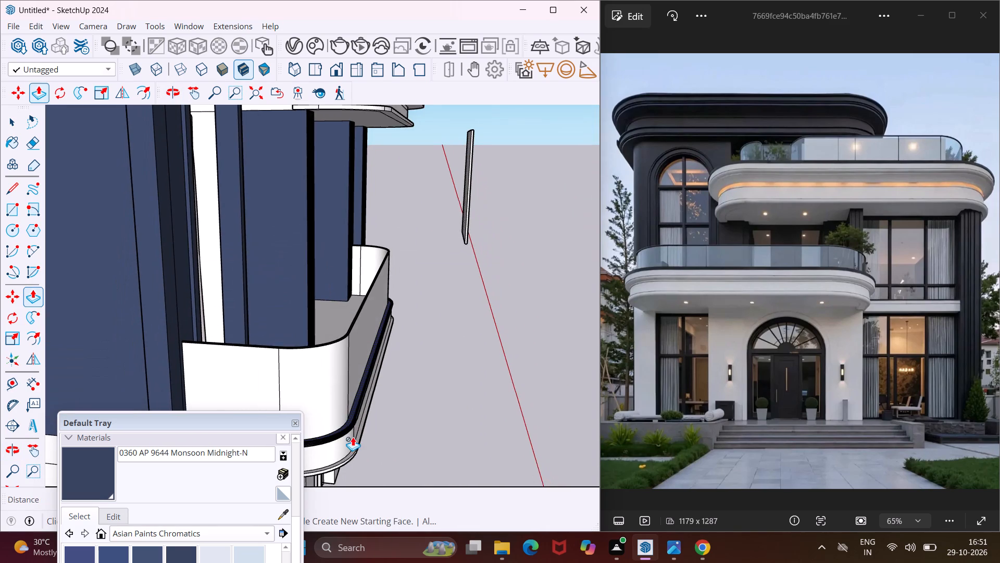
scroll(351, 432, up, 4)
scroll(349, 422, up, 20)
scroll(349, 422, up, 1)
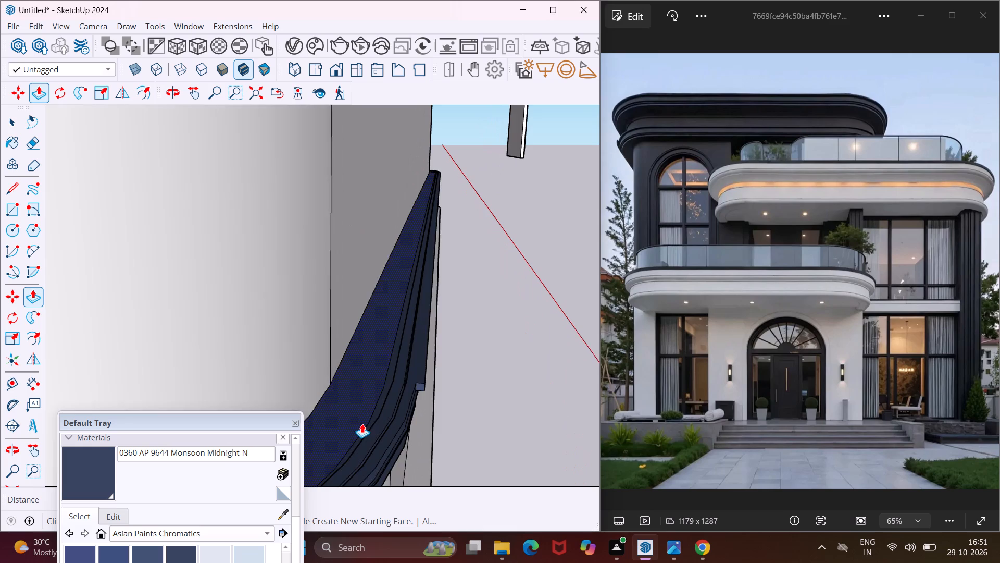
scroll(380, 422, up, 10)
middle_drag(438, 386, 391, 362)
scroll(438, 386, up, 1)
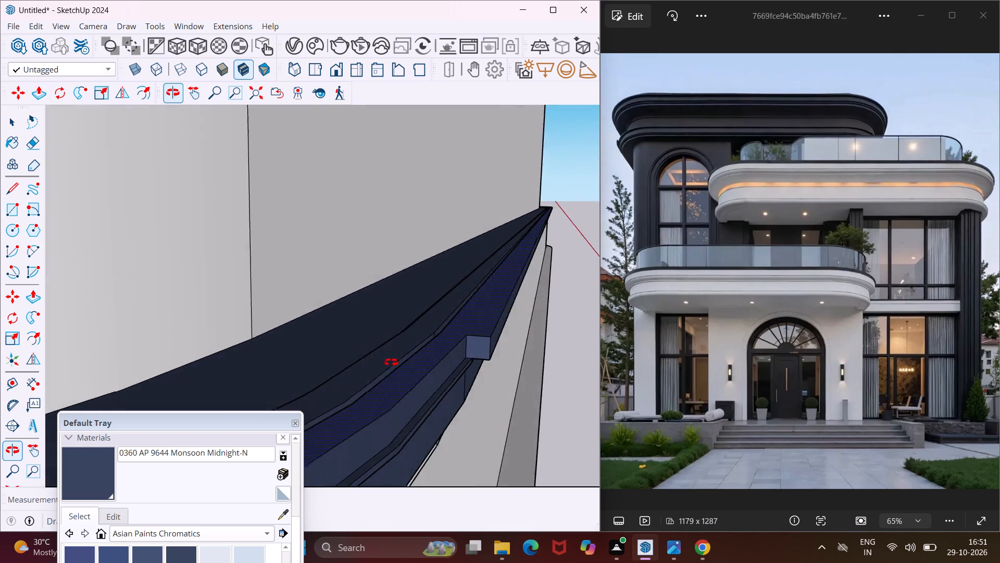
middle_drag(391, 362, 377, 358)
scroll(463, 372, up, 1)
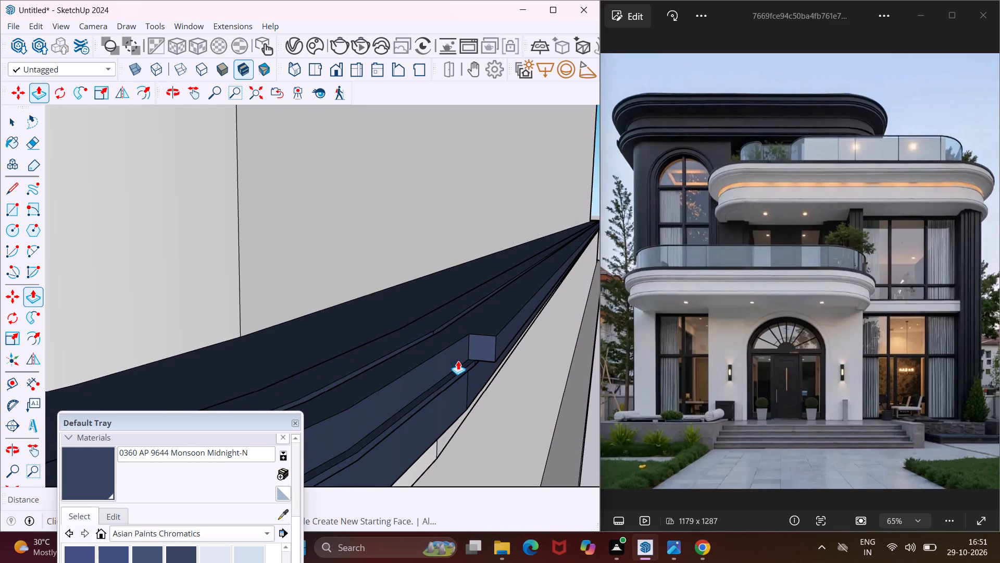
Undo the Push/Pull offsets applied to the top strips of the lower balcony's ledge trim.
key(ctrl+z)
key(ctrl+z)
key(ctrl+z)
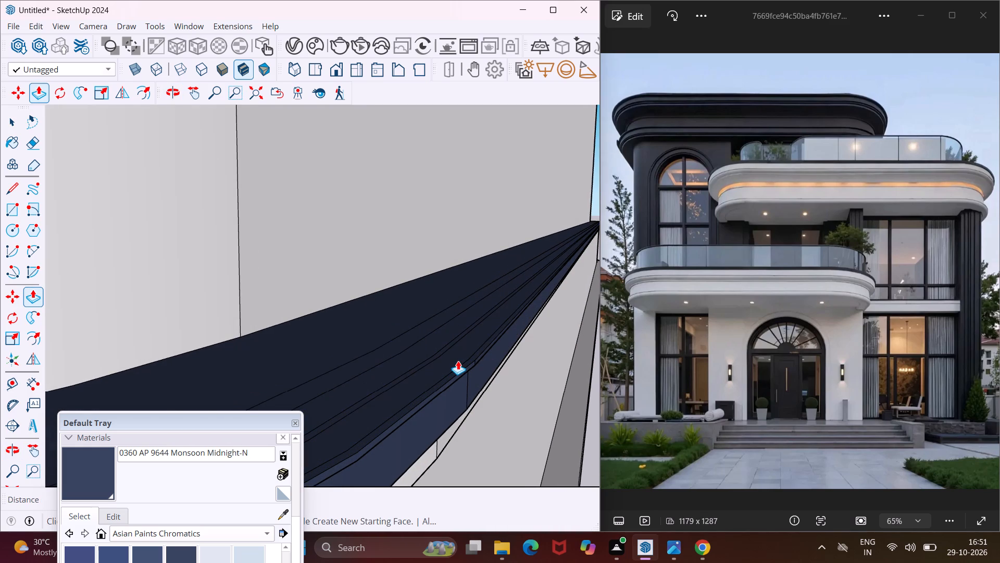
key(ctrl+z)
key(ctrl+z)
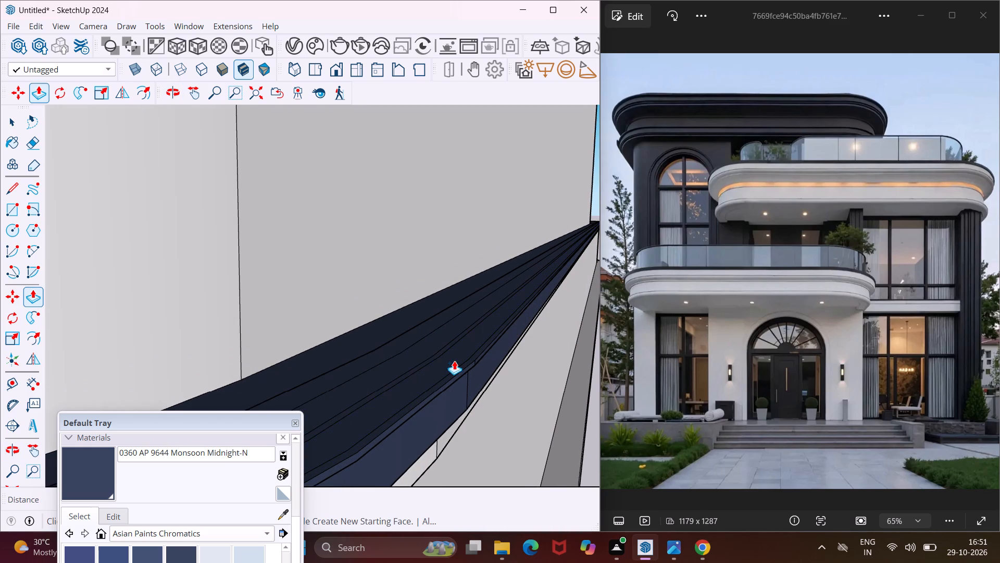
Push/Pull the narrow outer top strip of the lower balcony's dark ledge trim slightly upward near the rounded corner.
middle_drag(433, 359, 470, 385)
scroll(419, 368, up, 2)
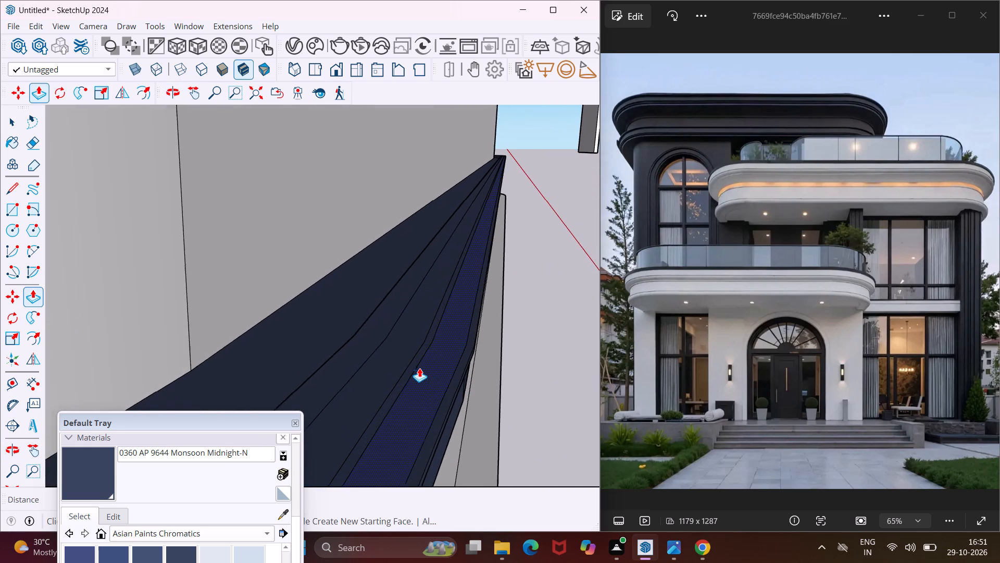
scroll(419, 368, up, 5)
click(466, 391)
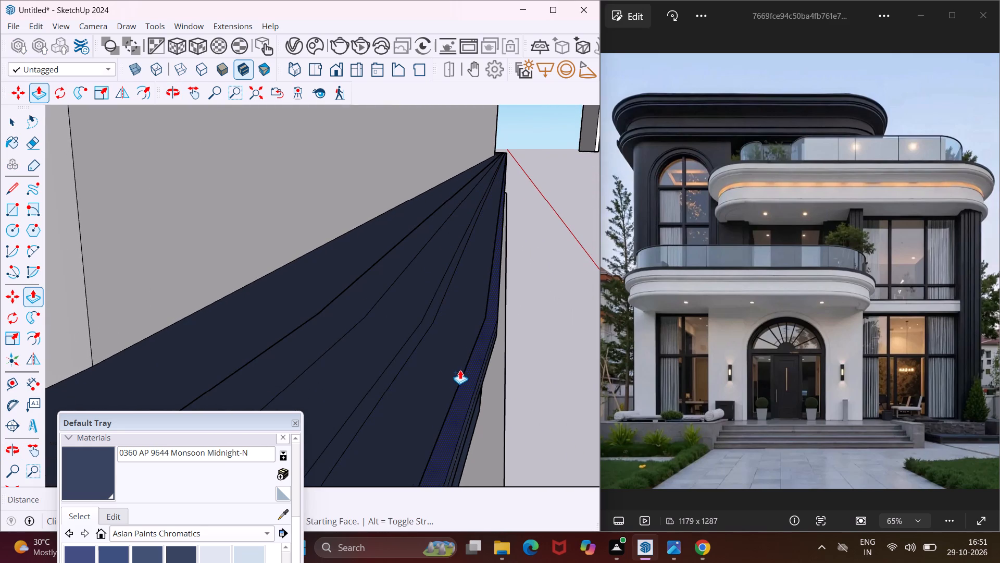
click(460, 350)
Repeat the same upward offset on the lower ledge trim's remaining top strips, working inward to the wide strip against the parapet wall.
middle_drag(440, 369, 398, 352)
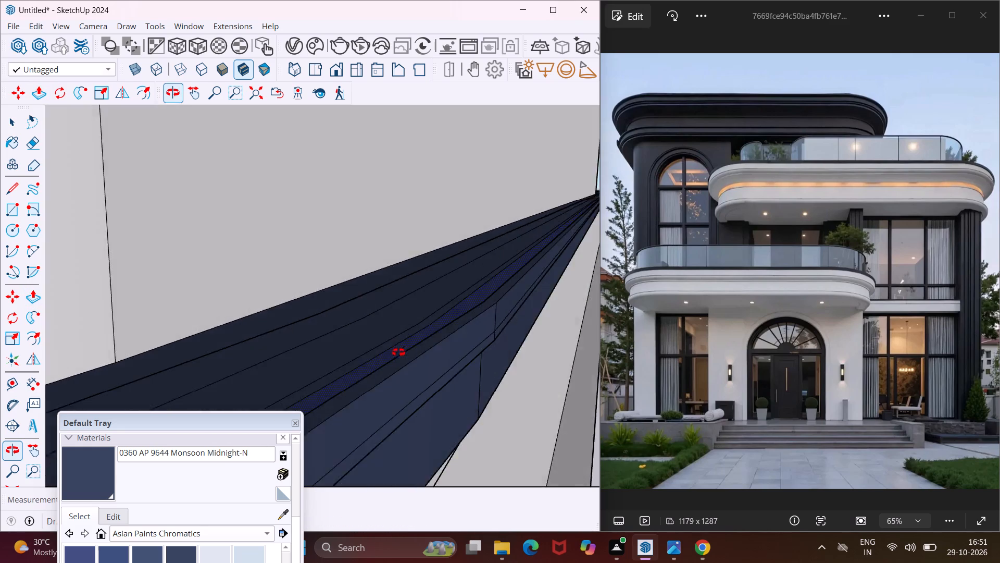
middle_drag(398, 352, 452, 373)
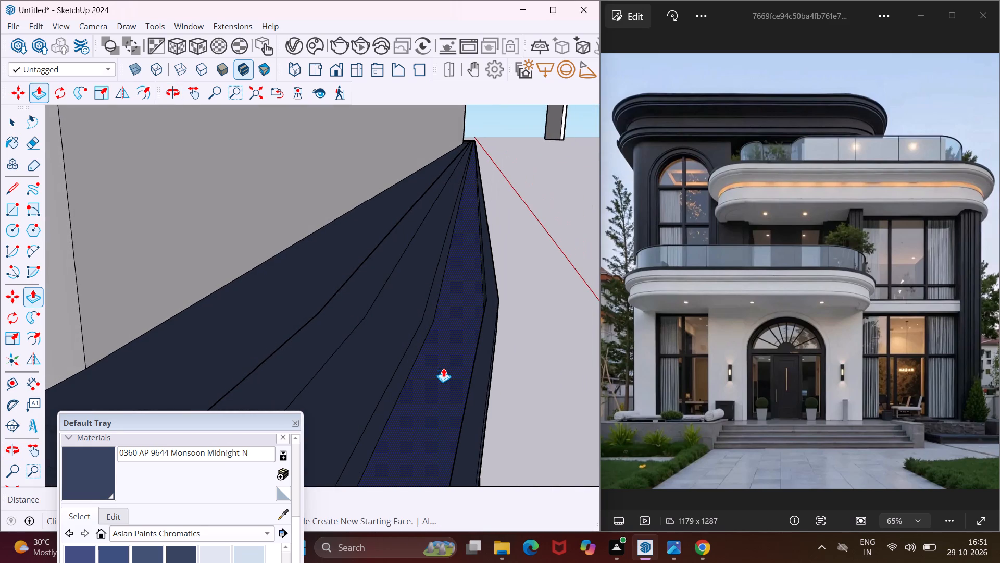
double_click(443, 368)
scroll(389, 360, up, 3)
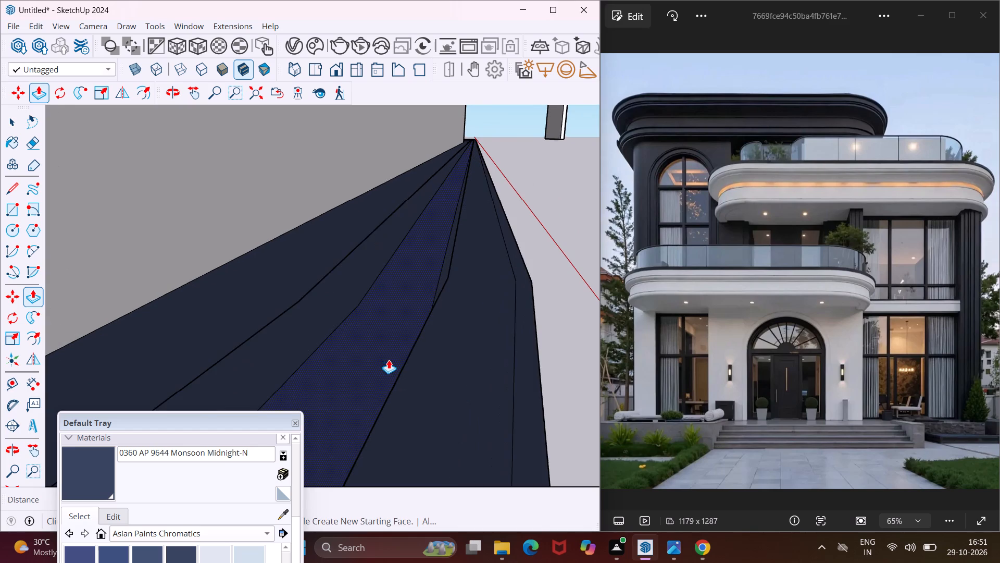
middle_drag(390, 360, 435, 376)
double_click(442, 375)
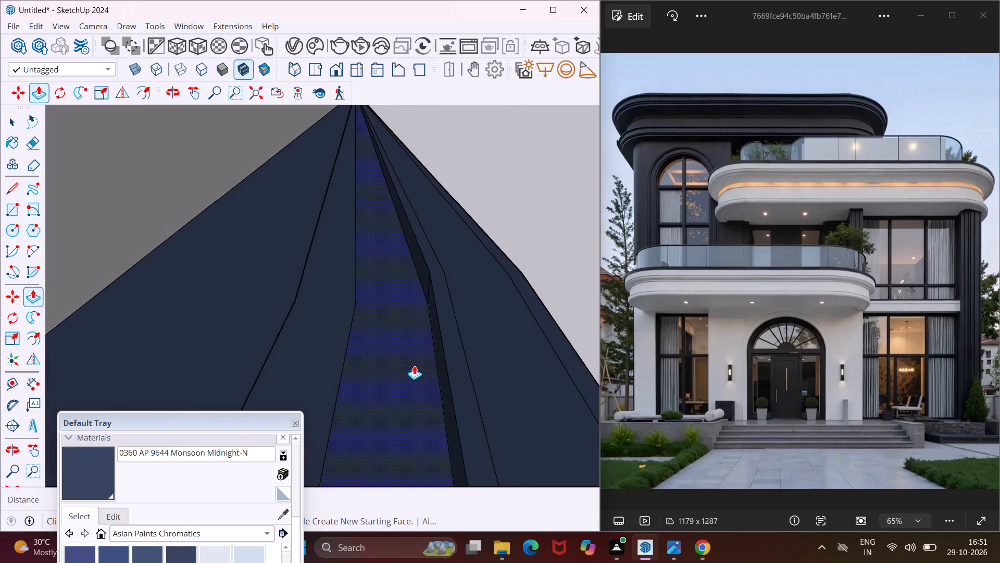
double_click(414, 365)
double_click(320, 340)
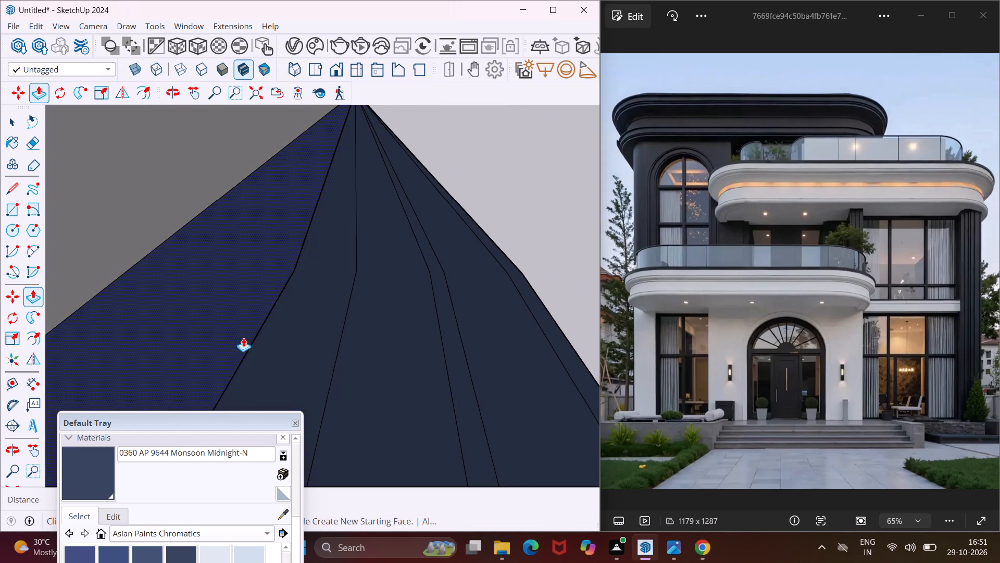
double_click(243, 338)
Examine the lower balcony's dark ledge trim around its rounded corner and along the straight run.
scroll(300, 316, down, 6)
scroll(350, 267, down, 6)
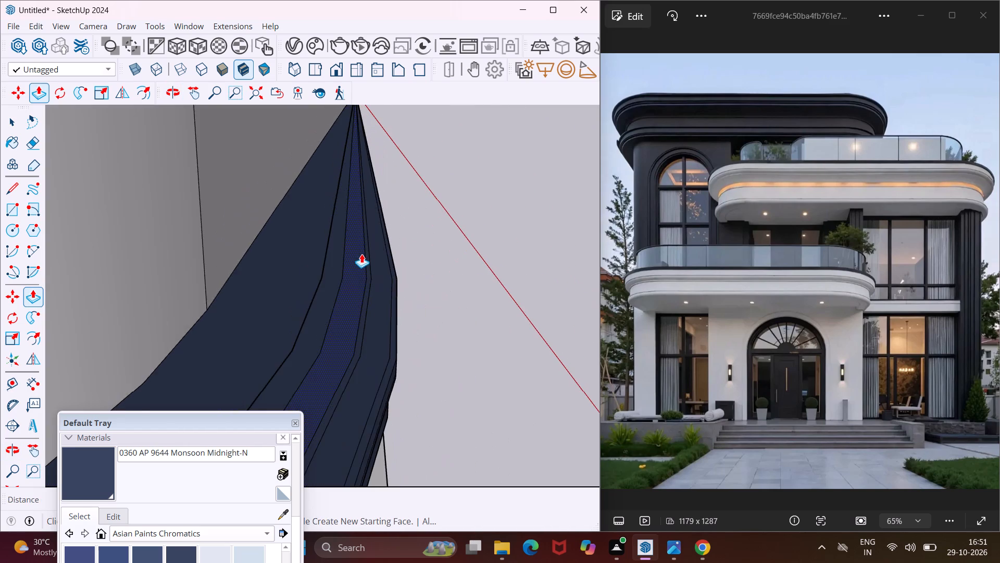
scroll(361, 254, down, 14)
middle_drag(324, 304, 353, 228)
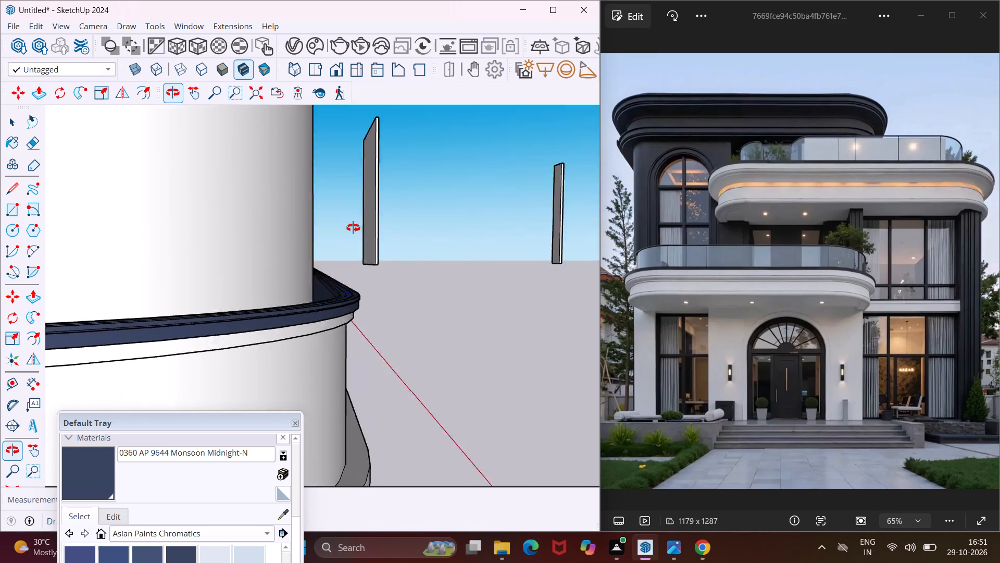
middle_drag(353, 228, 356, 223)
scroll(334, 292, up, 4)
scroll(341, 313, down, 4)
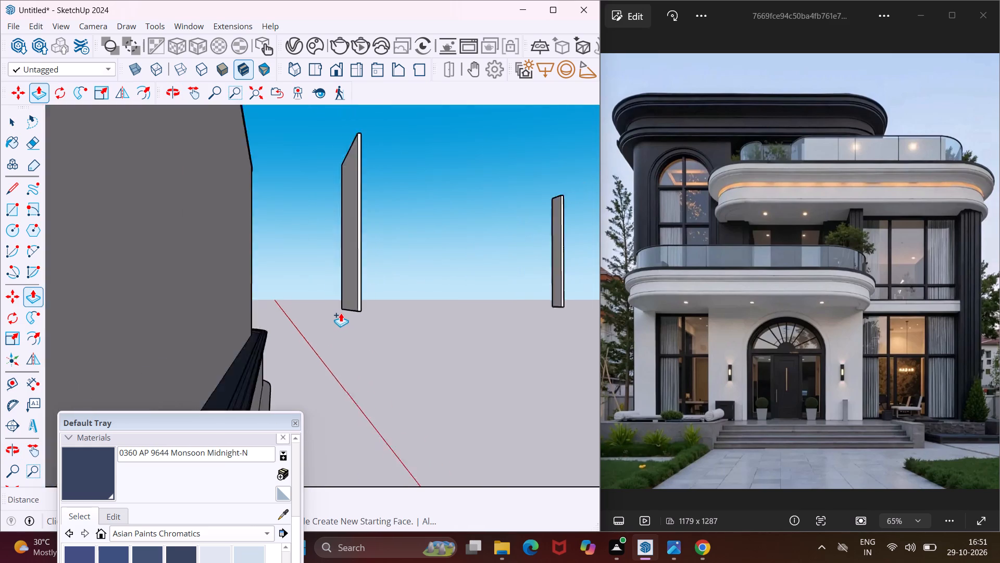
Examine both balconies and their dark ledge trim from the front corner of the facade.
scroll(282, 374, down, 4)
middle_drag(299, 403, 282, 331)
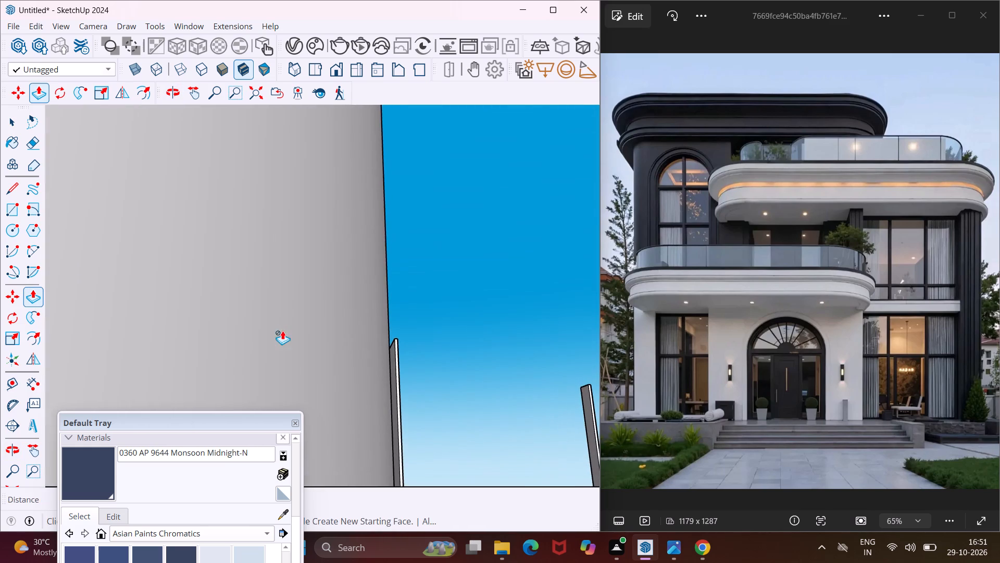
scroll(296, 307, down, 14)
scroll(305, 312, down, 7)
scroll(311, 319, up, 1)
scroll(309, 323, down, 6)
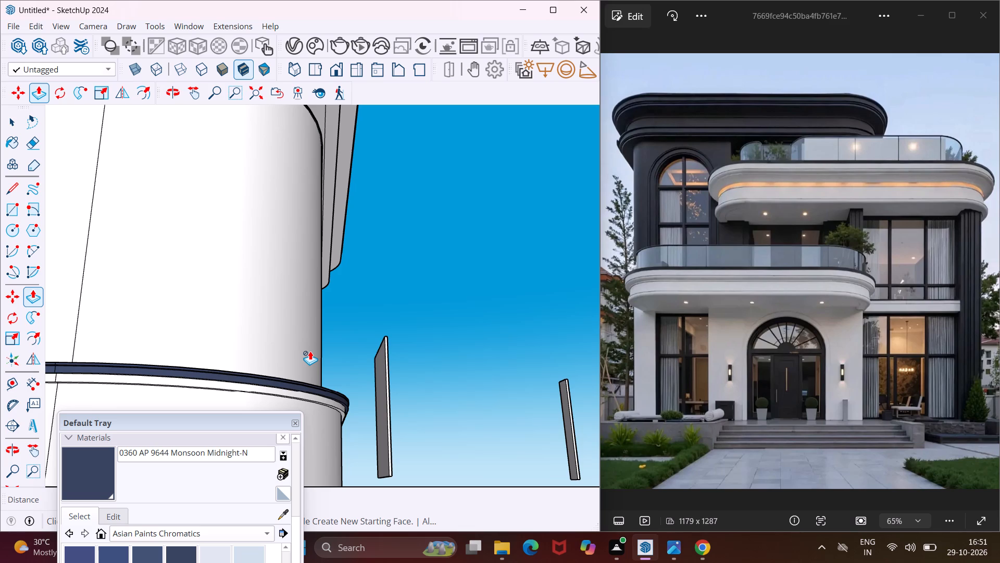
middle_drag(310, 351, 343, 438)
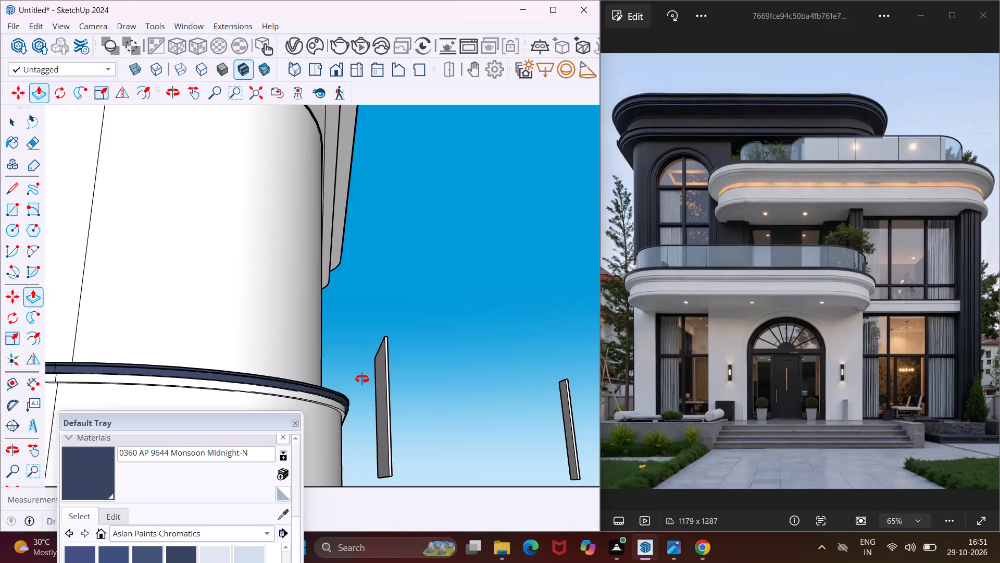
middle_drag(364, 385, 202, 381)
scroll(190, 358, down, 17)
middle_drag(189, 299, 201, 337)
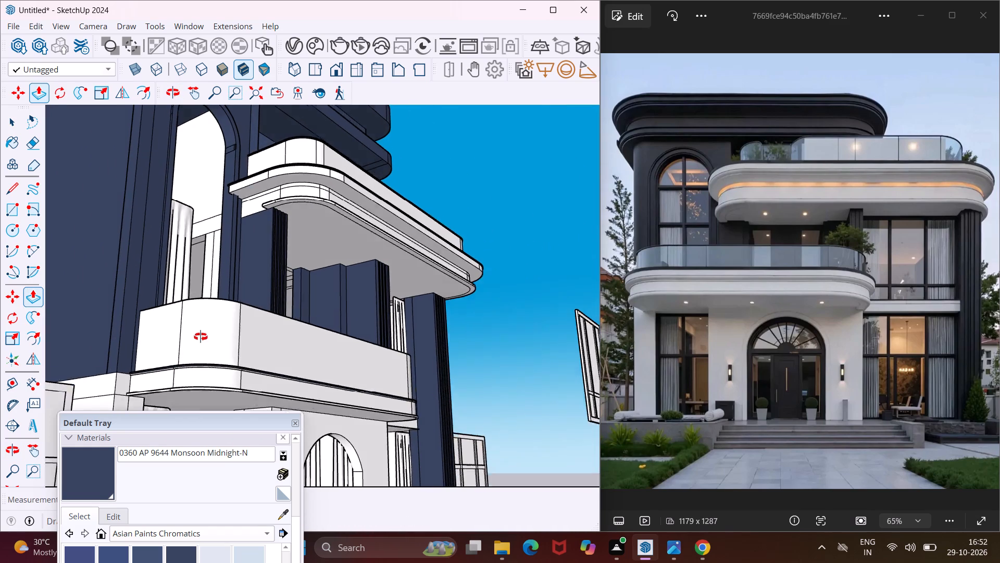
Push/Pull the wide top strip of the lower balcony parapet's dark cap slightly upward and repeat the offset on its outer strip.
middle_drag(201, 337, 419, 473)
scroll(452, 435, up, 2)
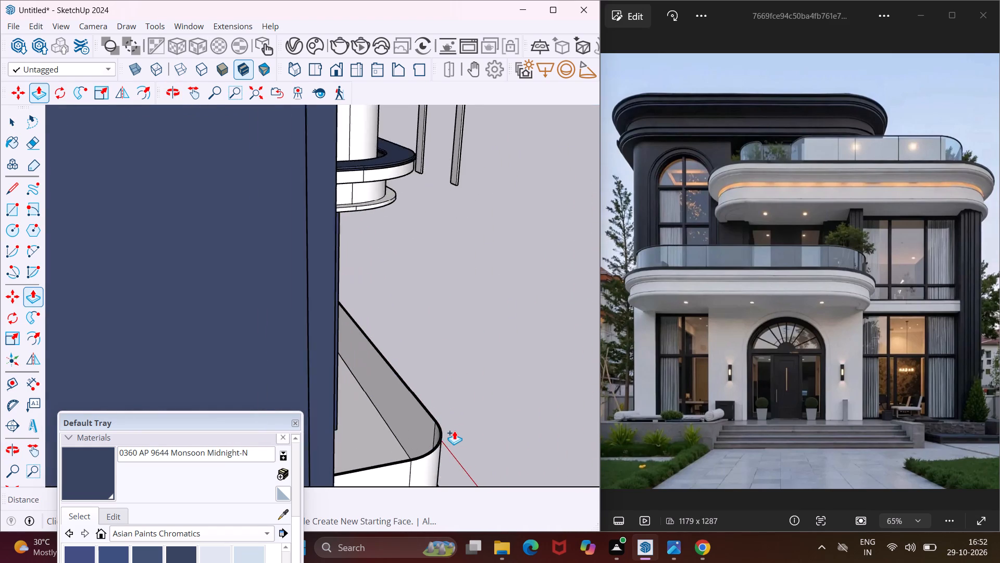
scroll(454, 431, up, 2)
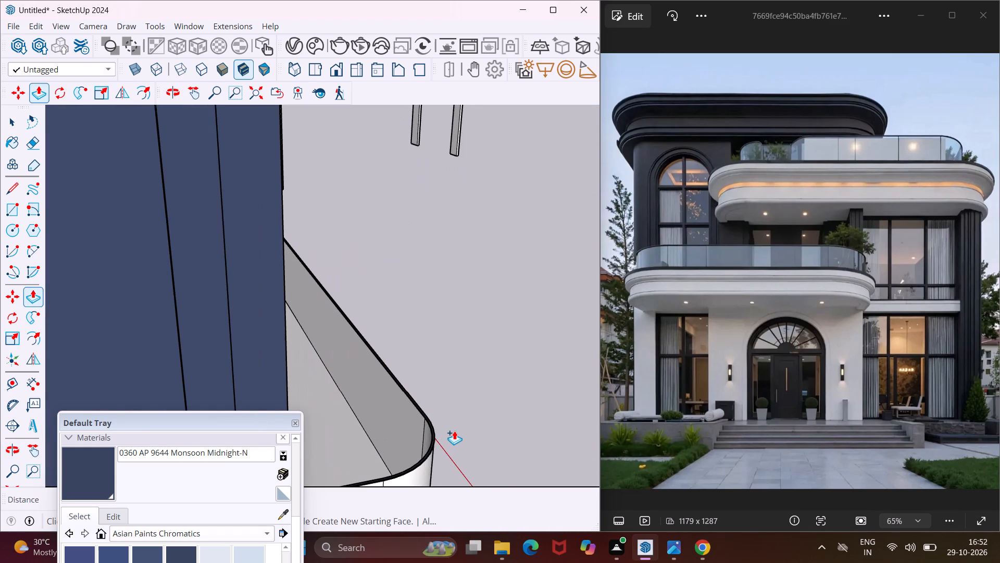
scroll(424, 451, up, 9)
scroll(427, 408, down, 4)
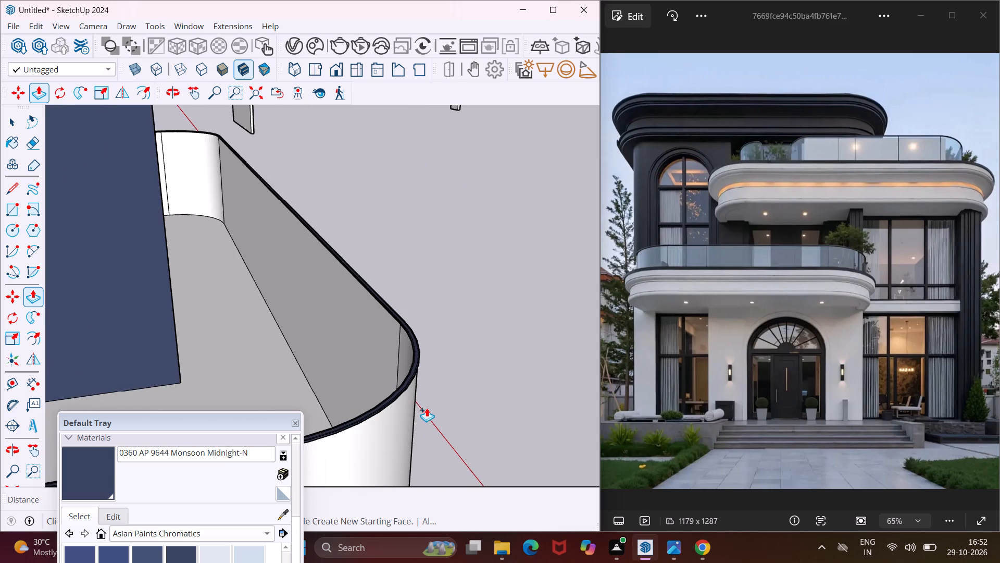
scroll(405, 387, up, 15)
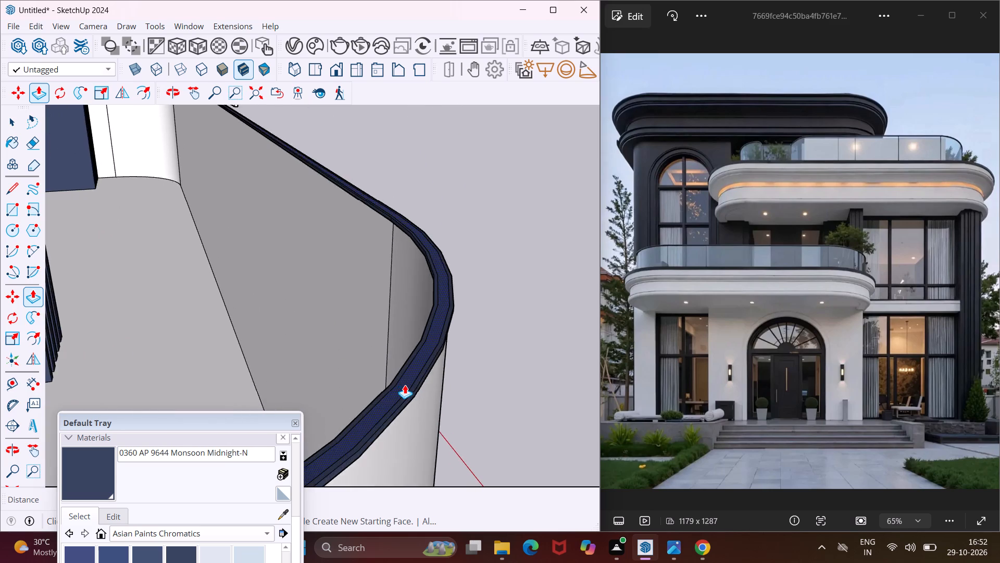
scroll(405, 385, up, 9)
click(405, 385)
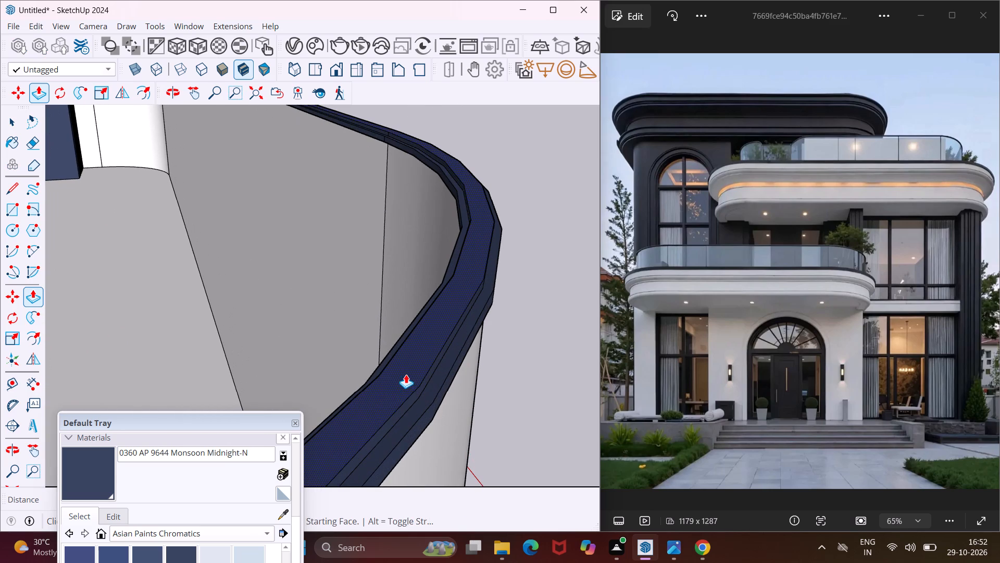
click(406, 373)
scroll(421, 384, up, 4)
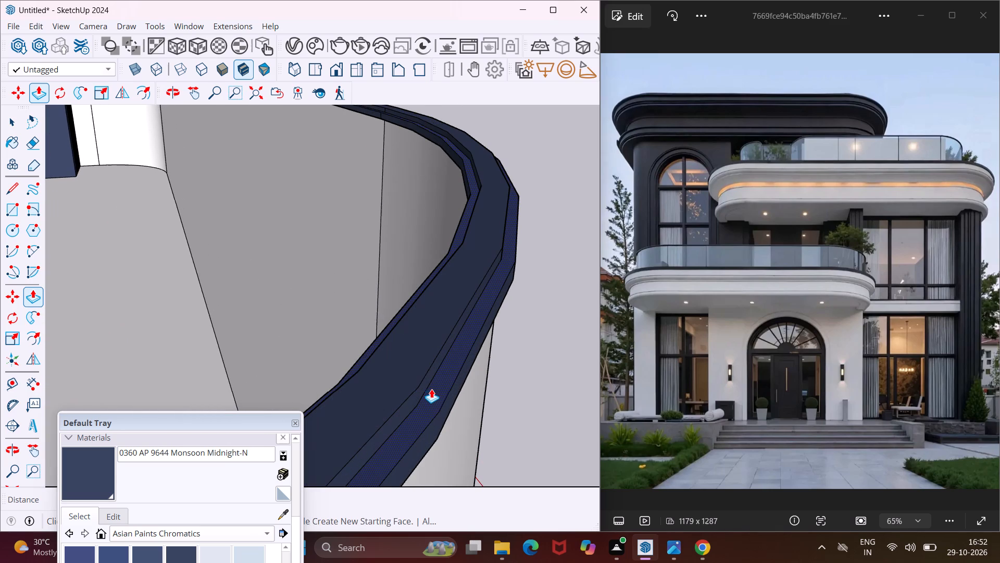
double_click(431, 389)
scroll(397, 373, down, 3)
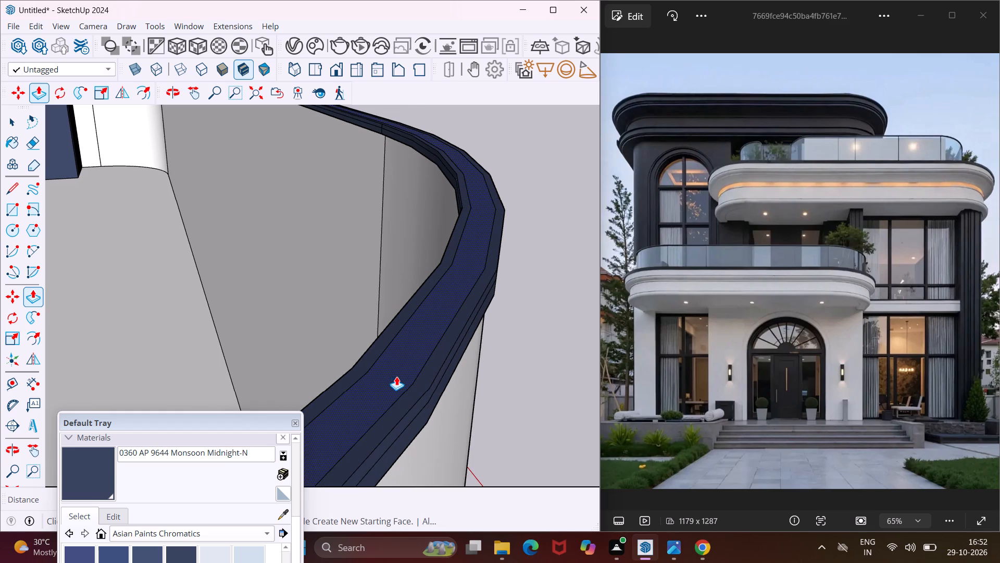
middle_drag(396, 376, 309, 329)
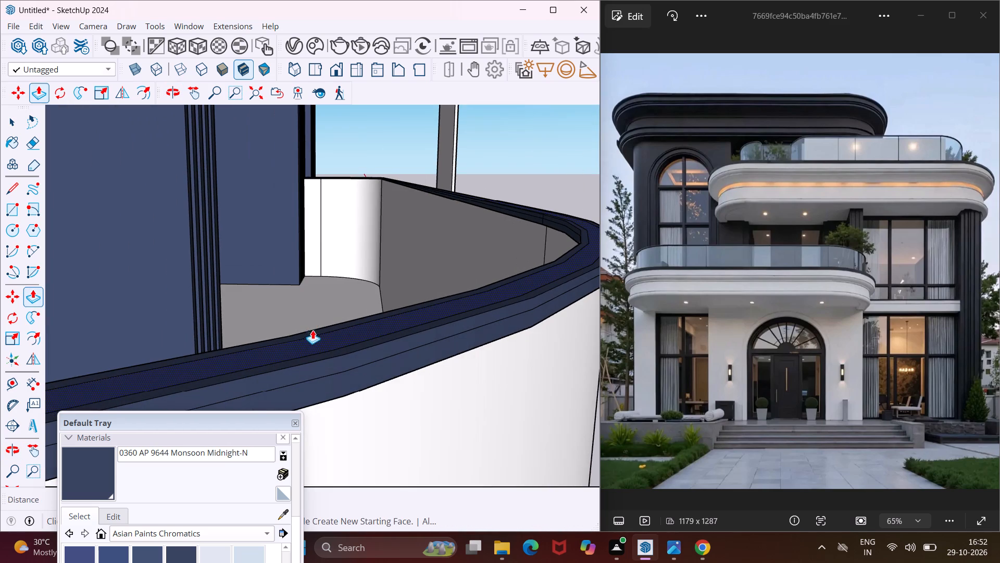
key(Escape)
key(space)
Examine the whole villa massing and the unpainted ground-floor side wall.
scroll(366, 328, down, 8)
scroll(366, 328, down, 14)
scroll(368, 327, down, 7)
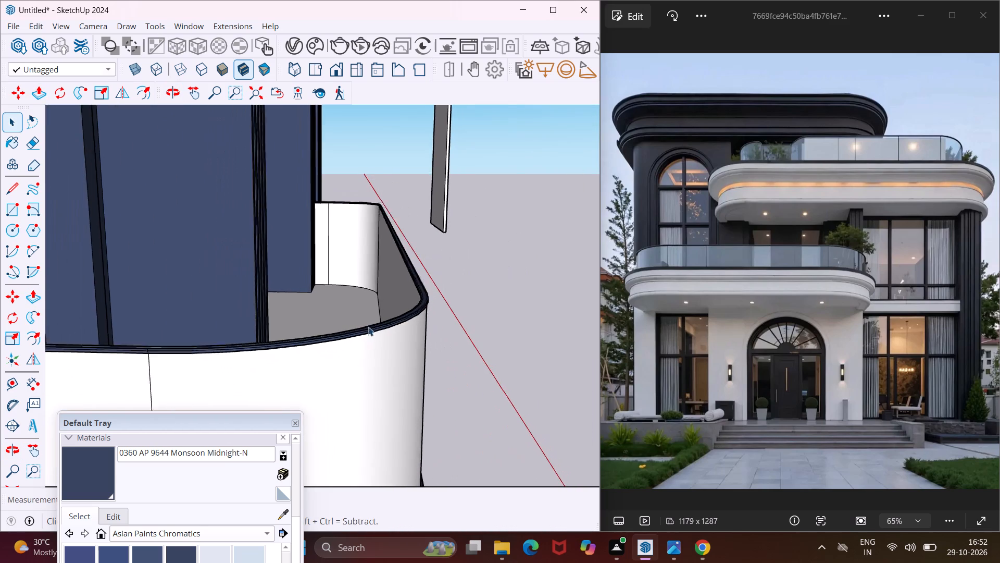
scroll(370, 326, down, 15)
scroll(374, 327, down, 20)
scroll(463, 335, up, 8)
middle_drag(455, 340, 393, 341)
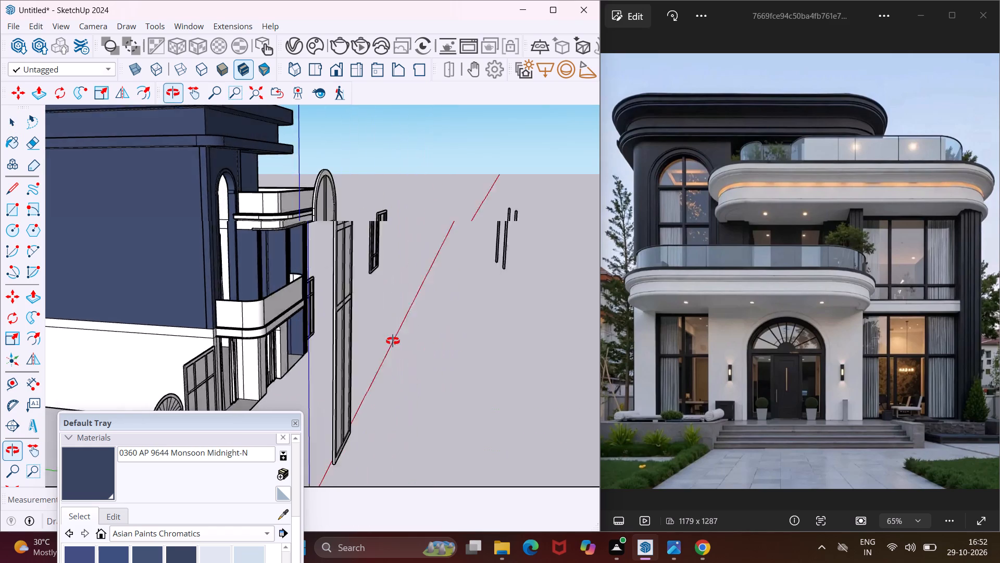
middle_drag(393, 341, 343, 341)
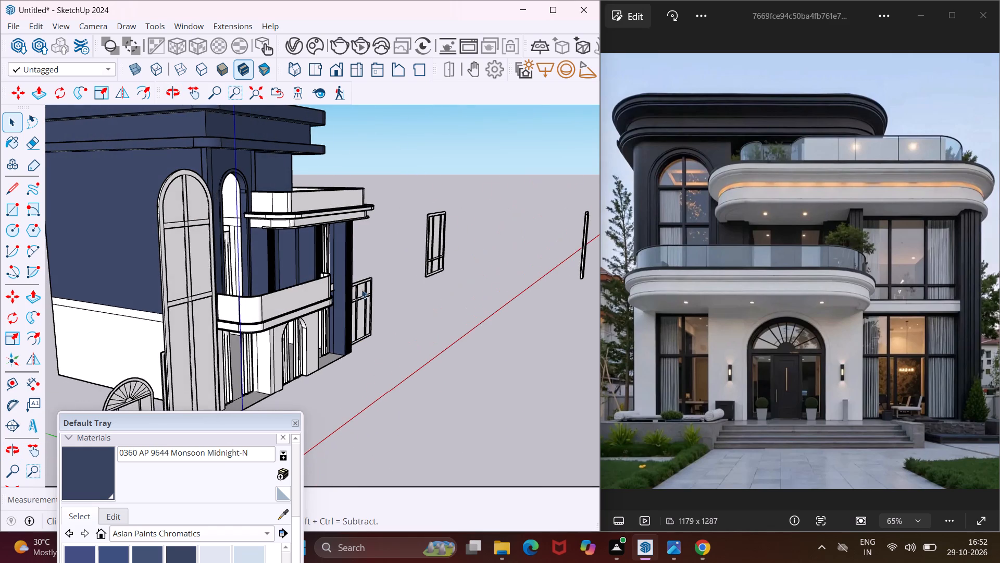
scroll(361, 289, down, 4)
scroll(216, 354, up, 1)
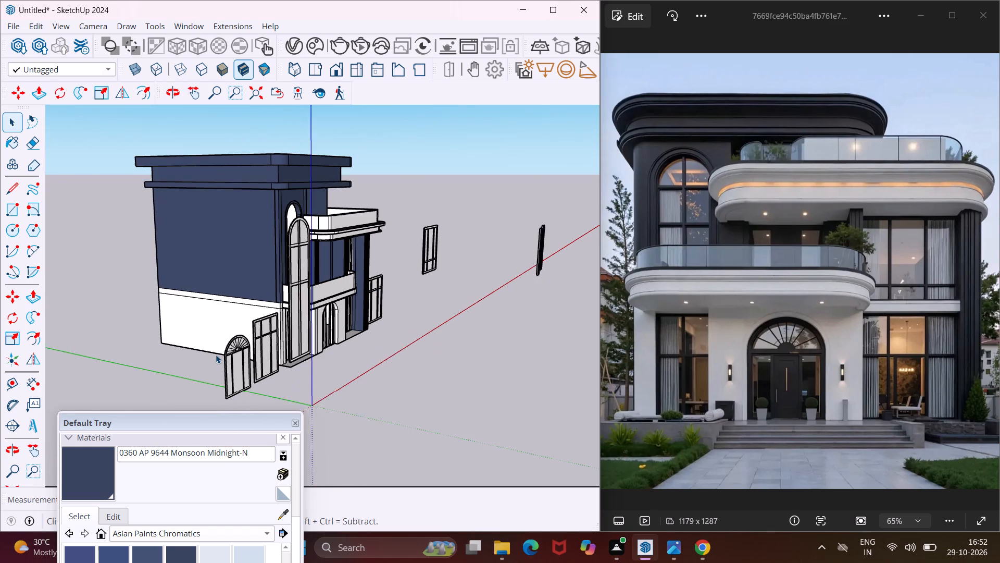
scroll(216, 354, up, 5)
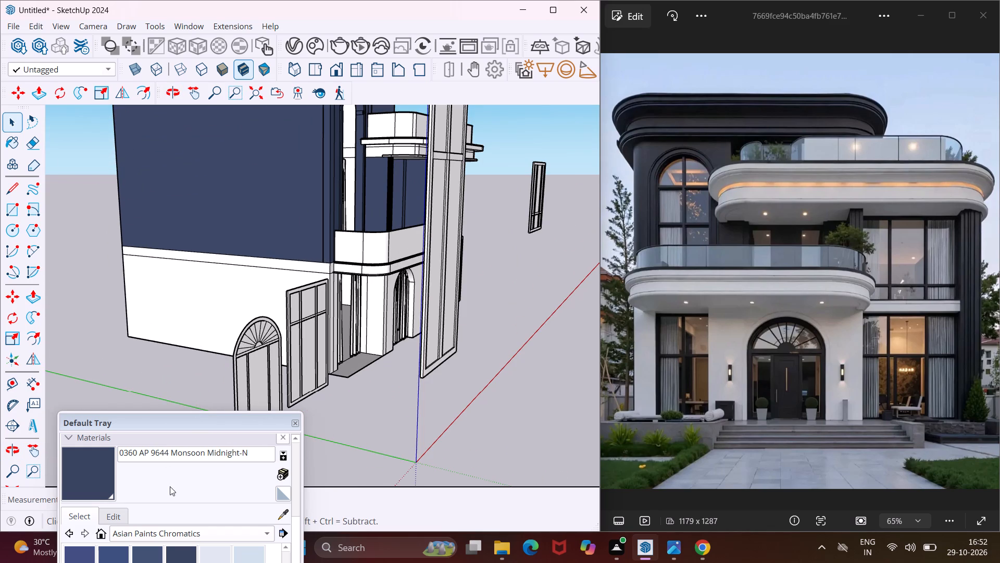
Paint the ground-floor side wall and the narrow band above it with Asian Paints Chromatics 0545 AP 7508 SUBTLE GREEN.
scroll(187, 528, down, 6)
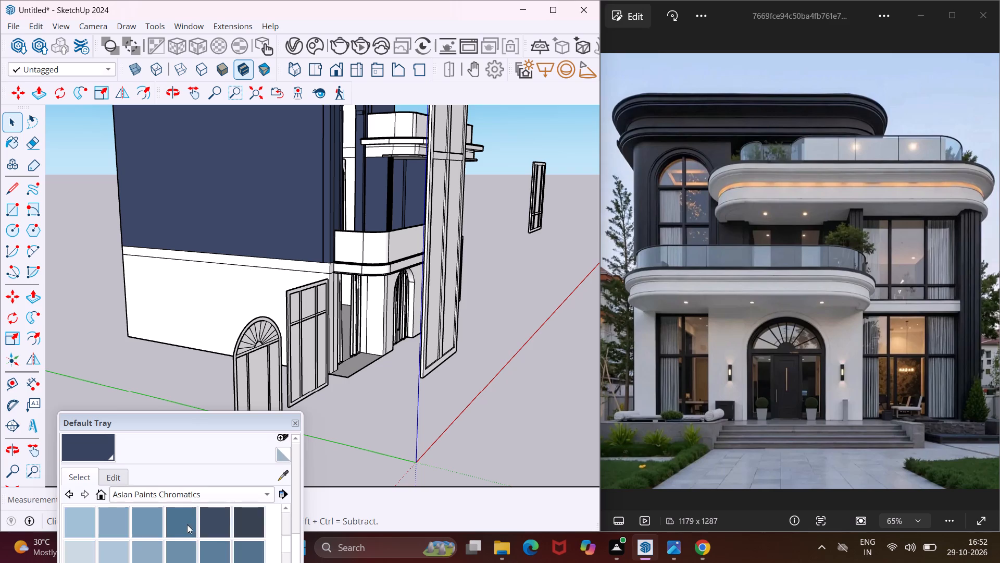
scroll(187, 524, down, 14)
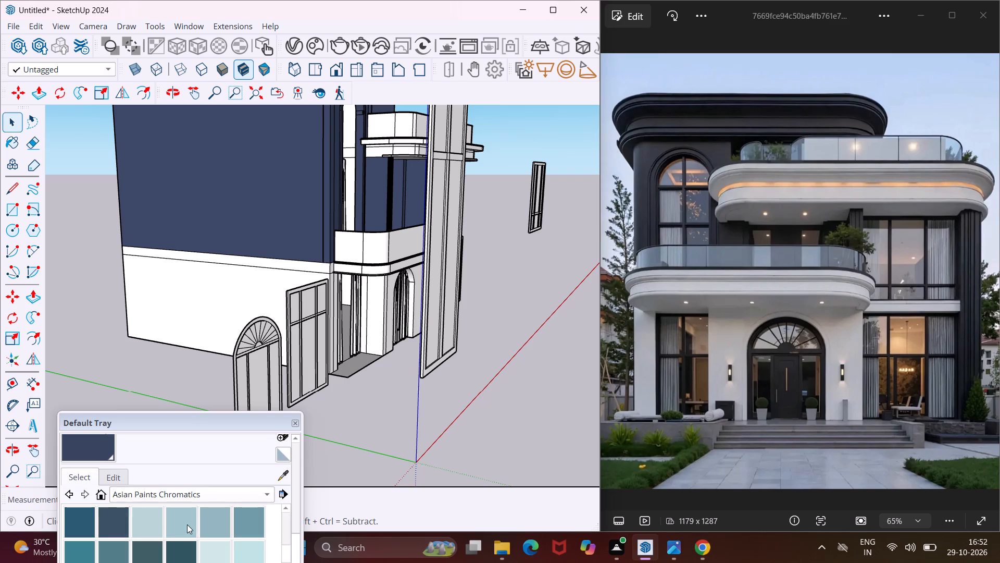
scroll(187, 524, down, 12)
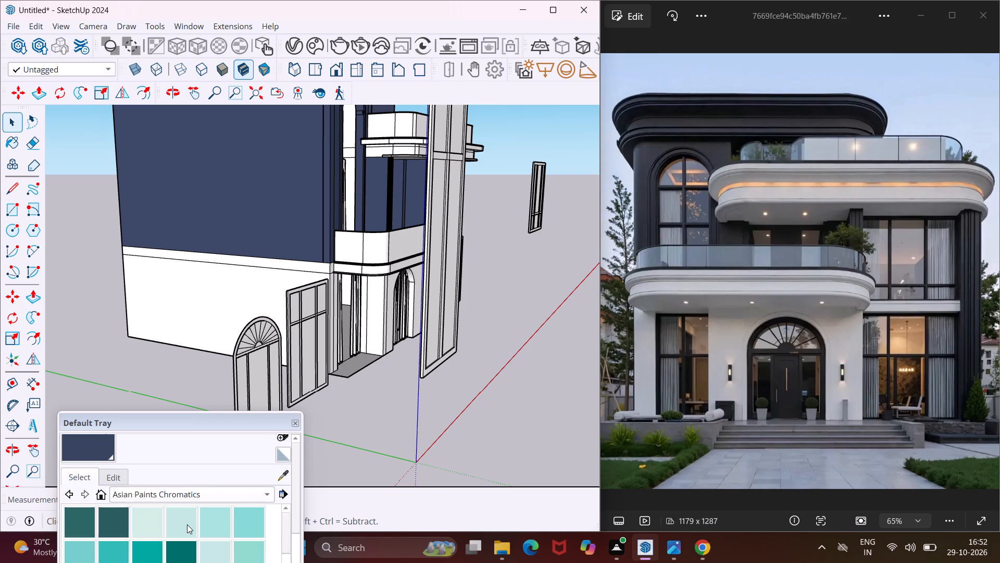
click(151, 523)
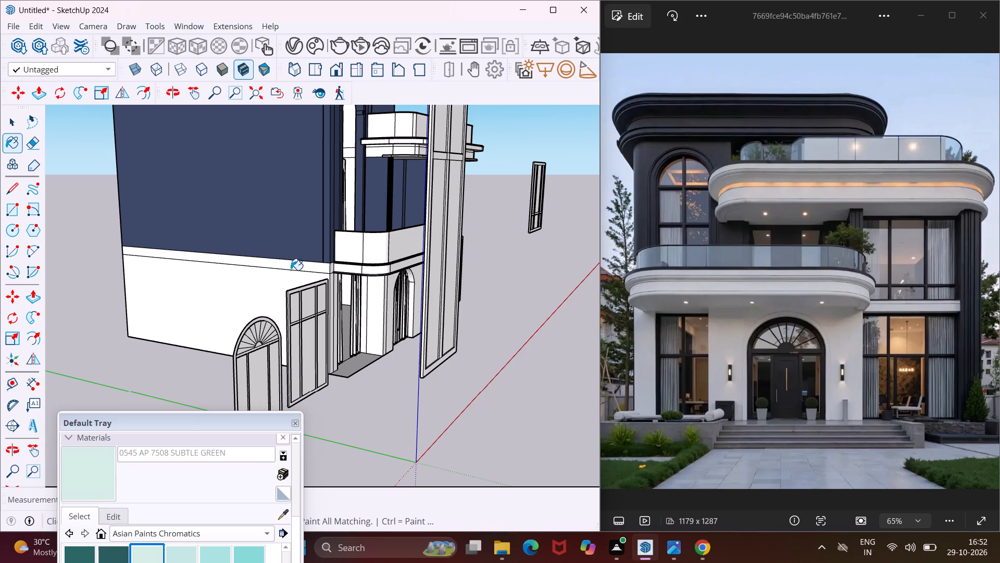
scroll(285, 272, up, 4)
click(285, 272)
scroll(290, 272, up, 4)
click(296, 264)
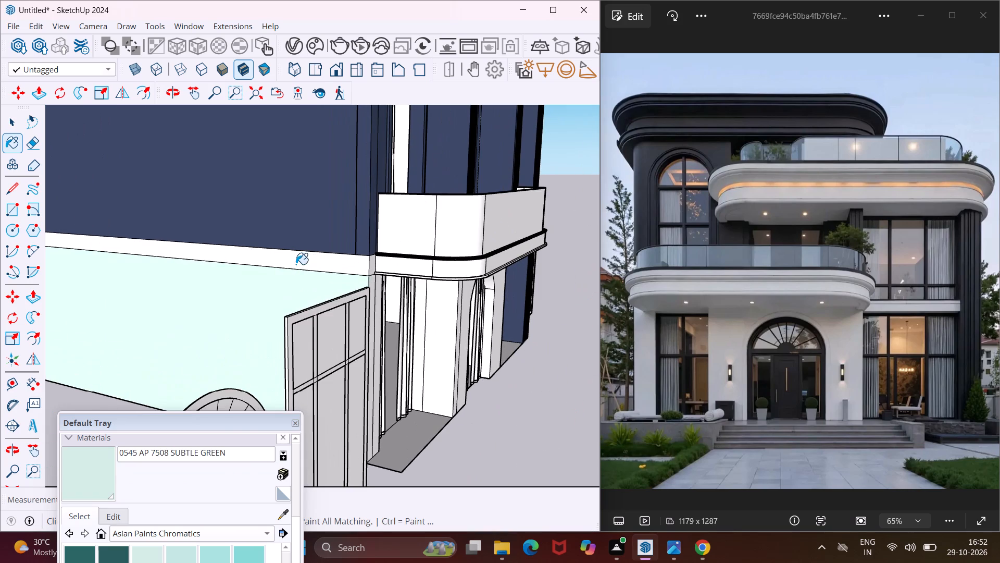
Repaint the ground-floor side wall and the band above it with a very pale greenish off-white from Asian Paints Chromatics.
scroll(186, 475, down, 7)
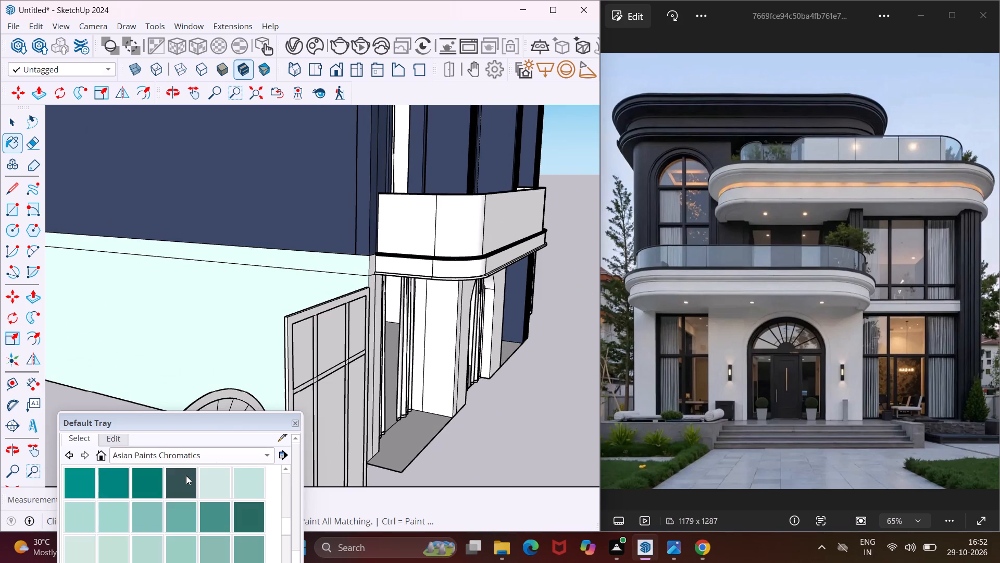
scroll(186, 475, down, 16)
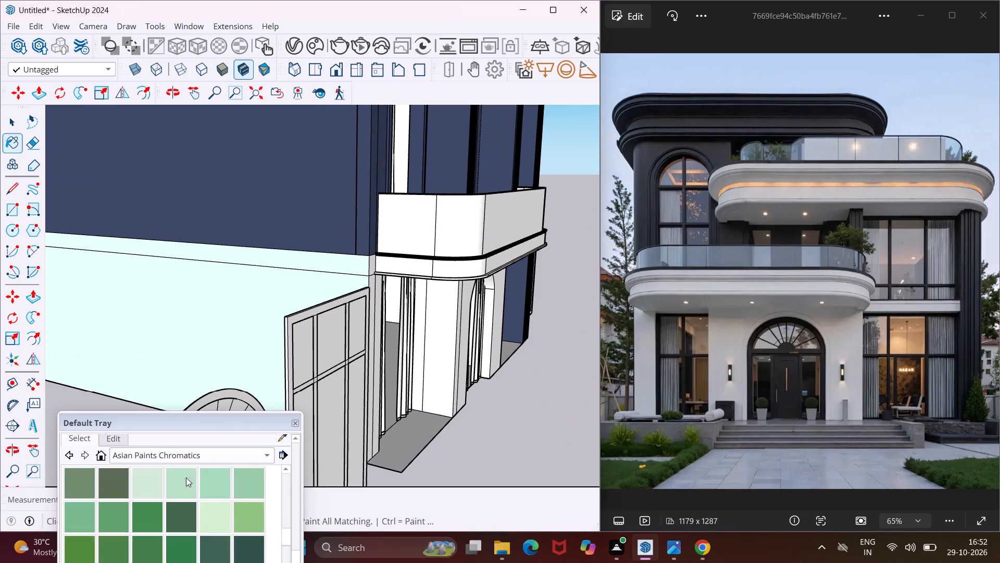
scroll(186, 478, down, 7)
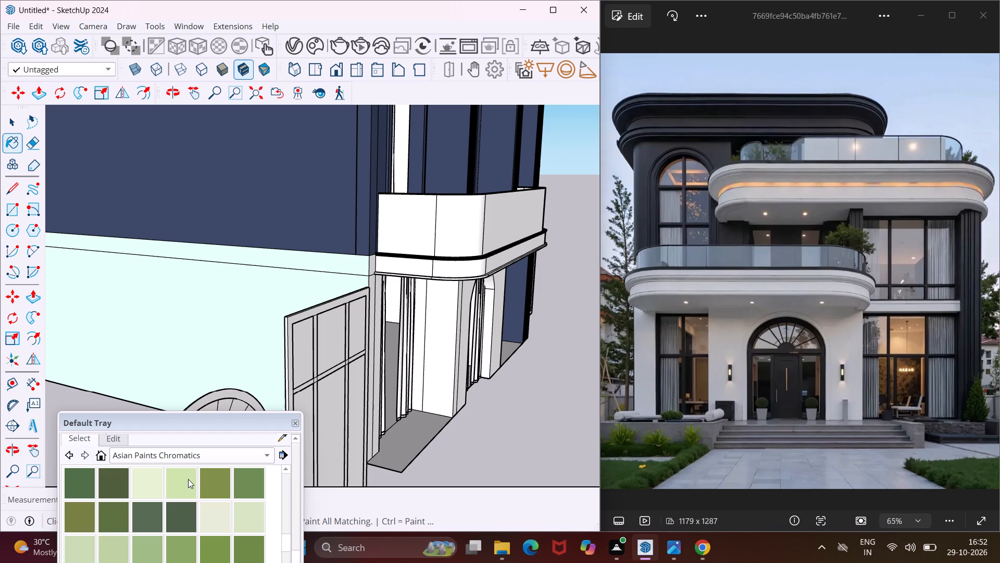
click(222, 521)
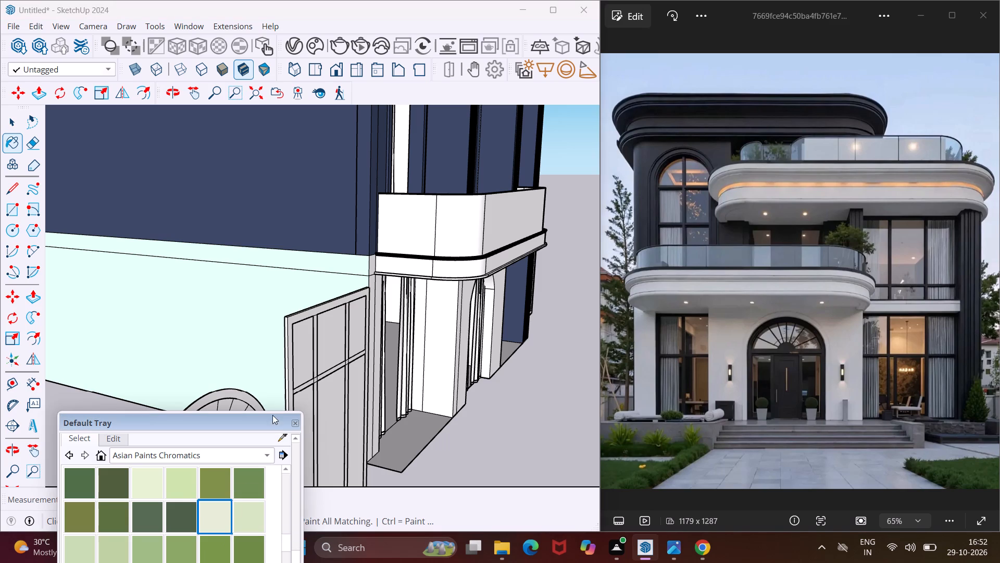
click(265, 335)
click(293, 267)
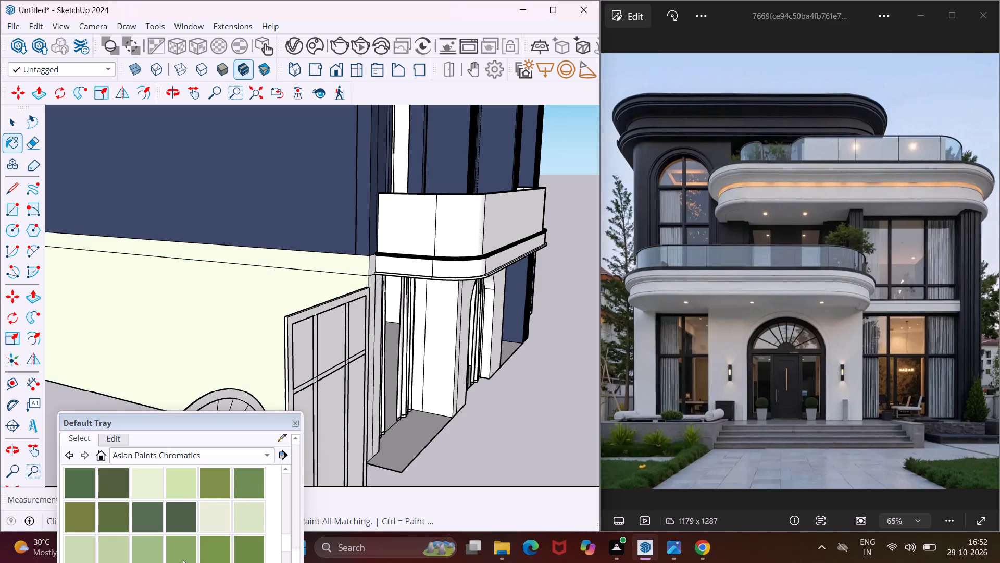
Repaint the ground-floor side wall and the band above it with Asian Paints Chromatics 0905 AP 7844 MILD YELLOW.
scroll(183, 560, down, 12)
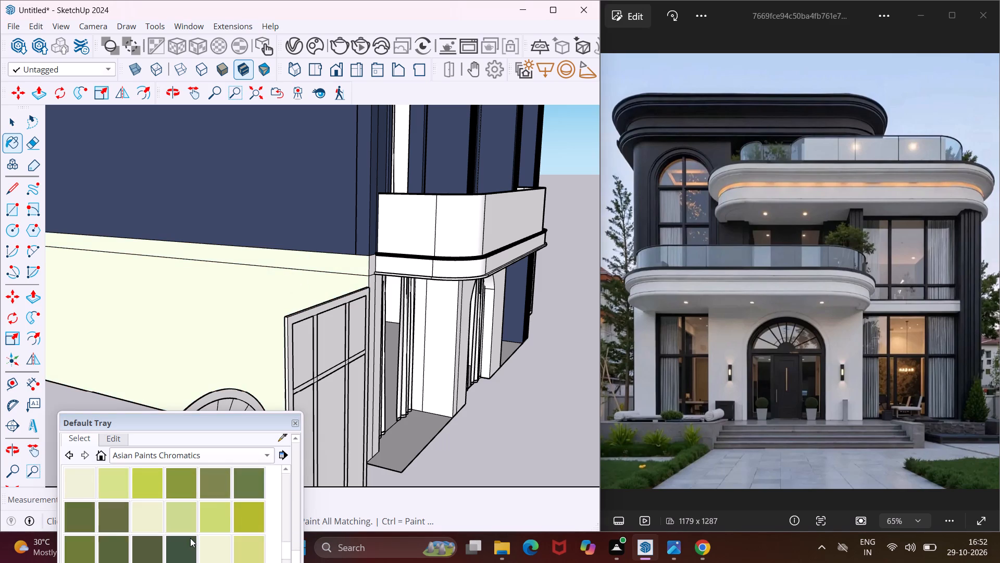
scroll(191, 538, down, 8)
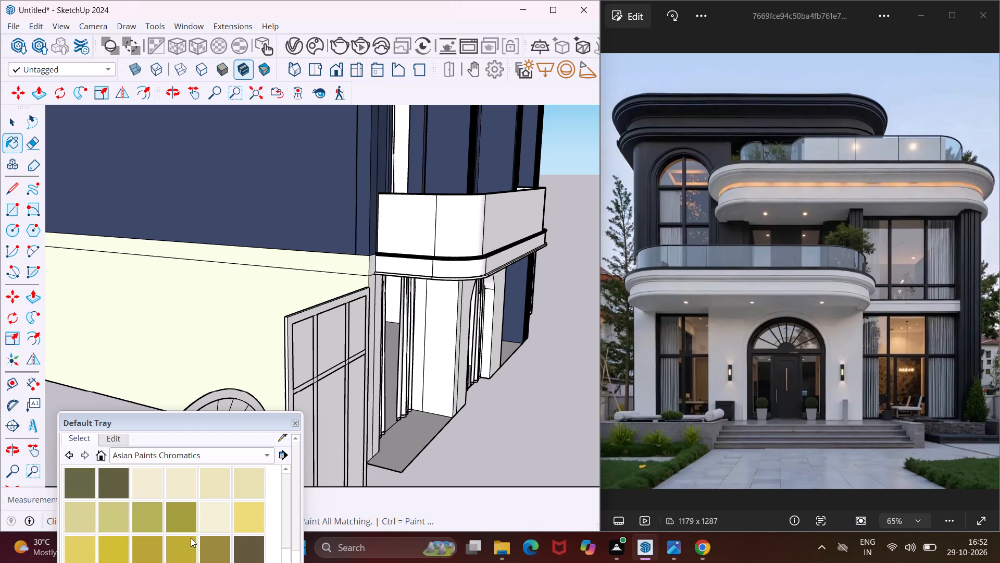
scroll(191, 538, down, 14)
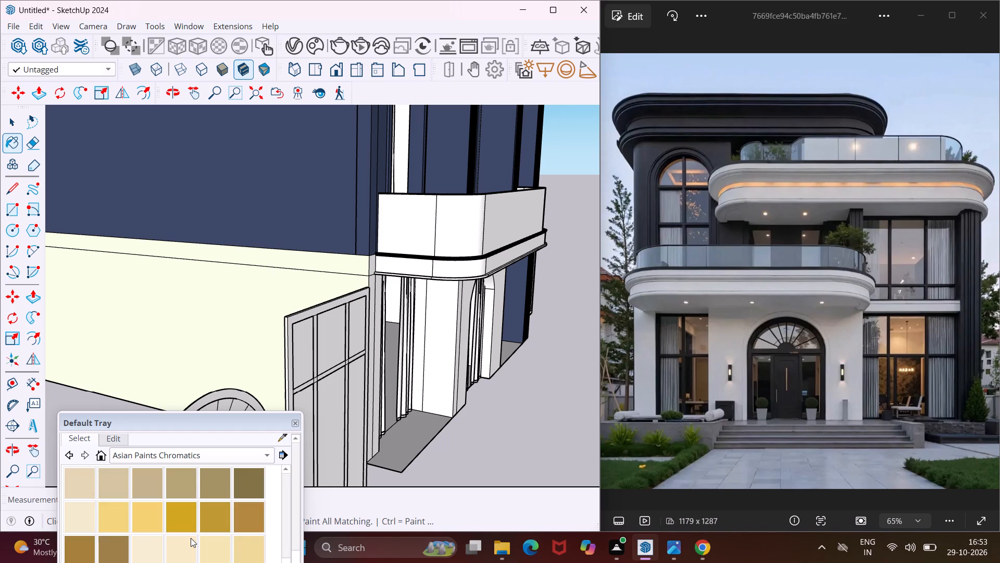
scroll(191, 538, up, 2)
click(159, 485)
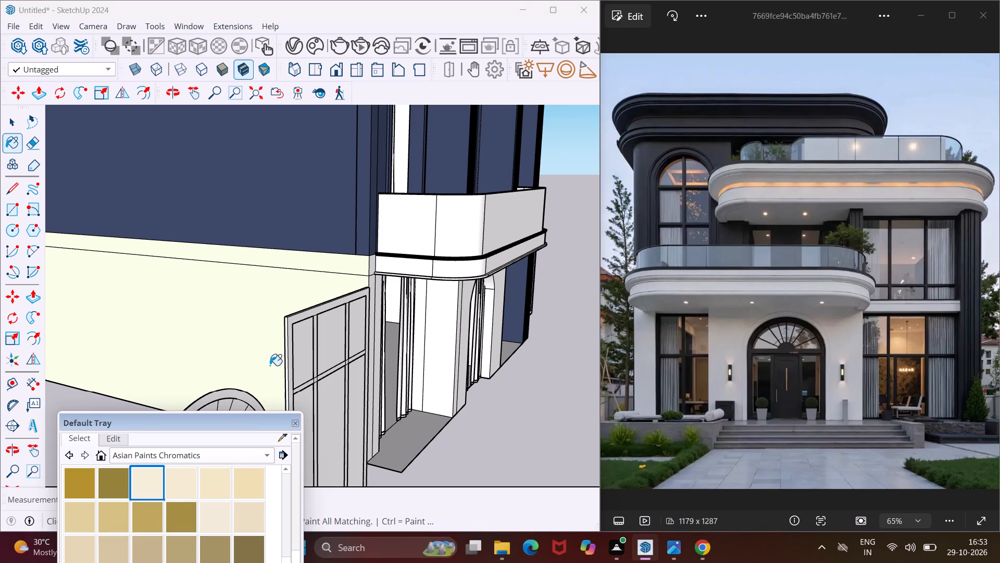
click(269, 336)
scroll(292, 276, up, 3)
click(297, 268)
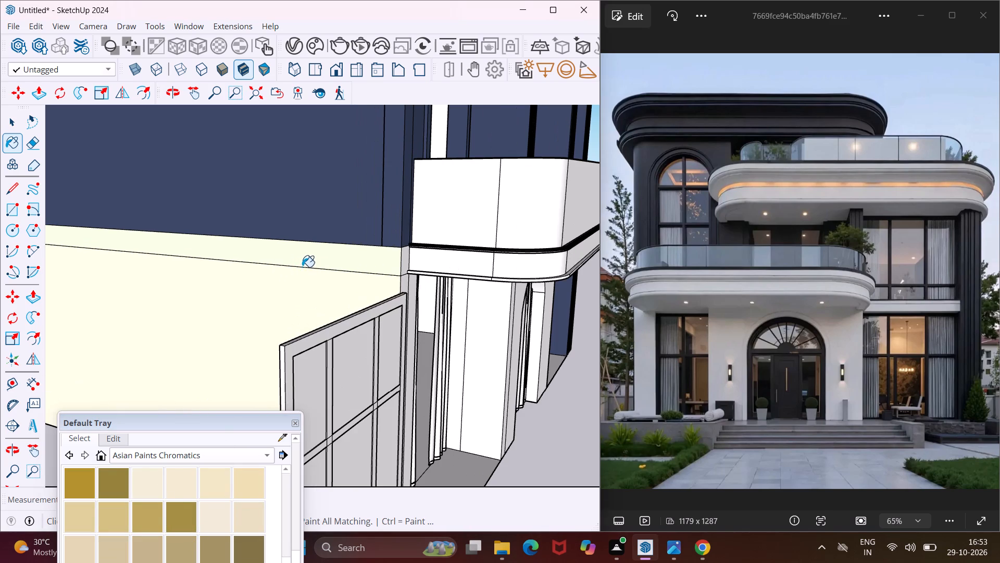
click(316, 265)
Paint the first-floor balcony's side fascia and the short wall return beside it with 0905 AP 7844 MILD YELLOW.
scroll(445, 258, up, 3)
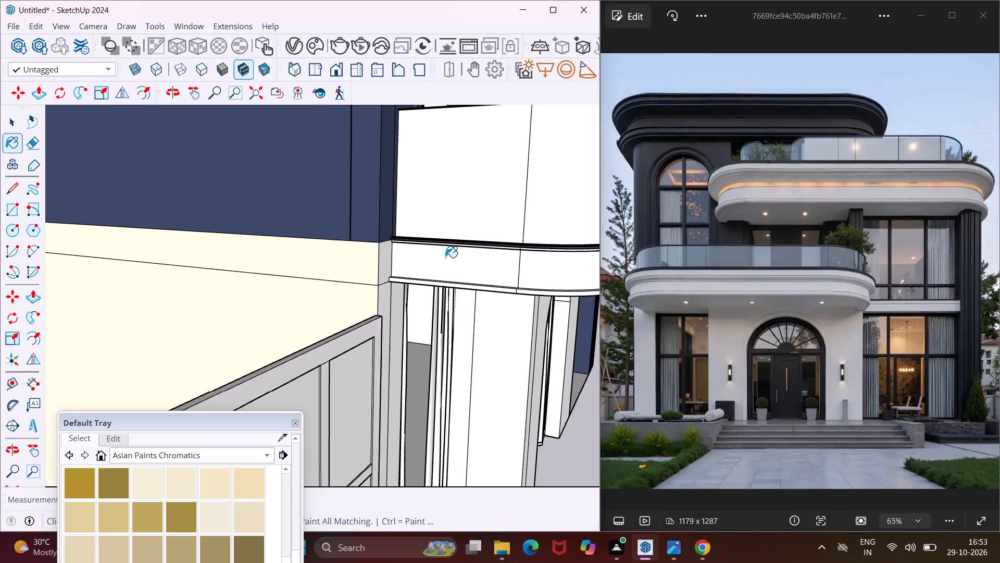
scroll(445, 258, up, 4)
click(445, 257)
click(361, 255)
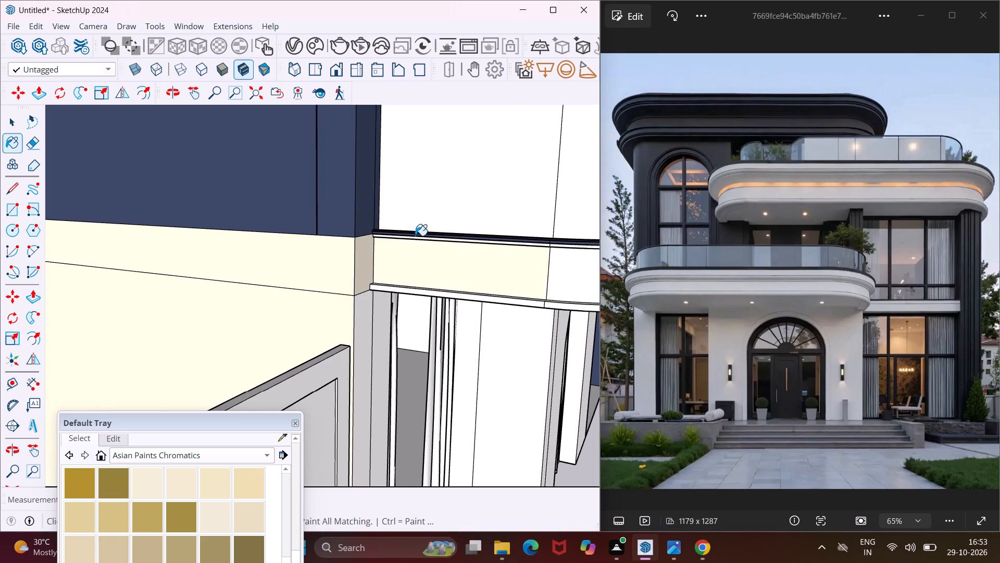
Paint the narrow trim strip above the balcony's side fascia and the strip's underside with 0905 AP 7844 MILD YELLOW.
scroll(466, 246, up, 9)
middle_drag(466, 246, 481, 201)
scroll(477, 199, up, 4)
scroll(476, 202, down, 1)
scroll(476, 202, up, 3)
click(476, 215)
middle_drag(476, 215, 477, 190)
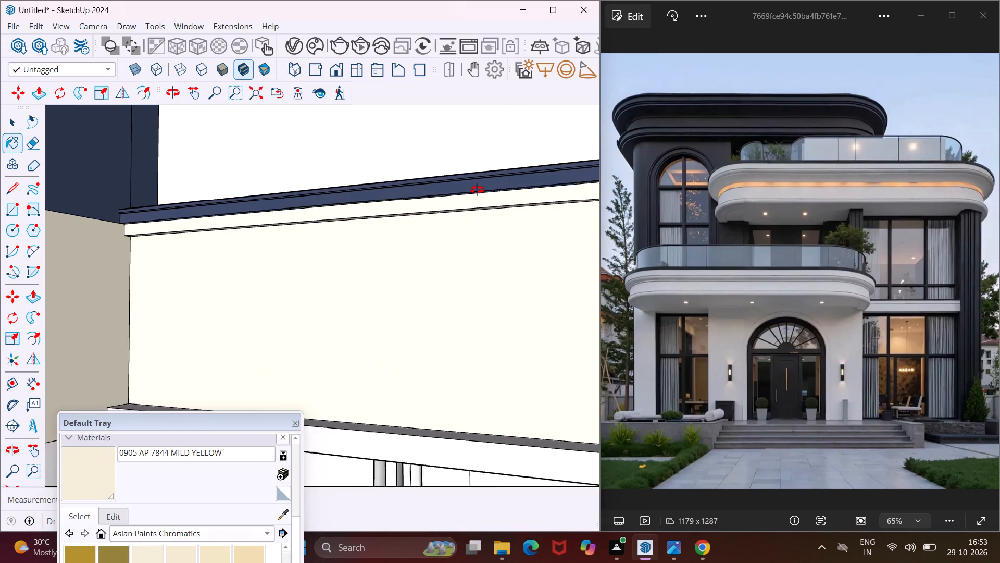
middle_drag(477, 190, 489, 149)
scroll(484, 167, up, 5)
click(497, 167)
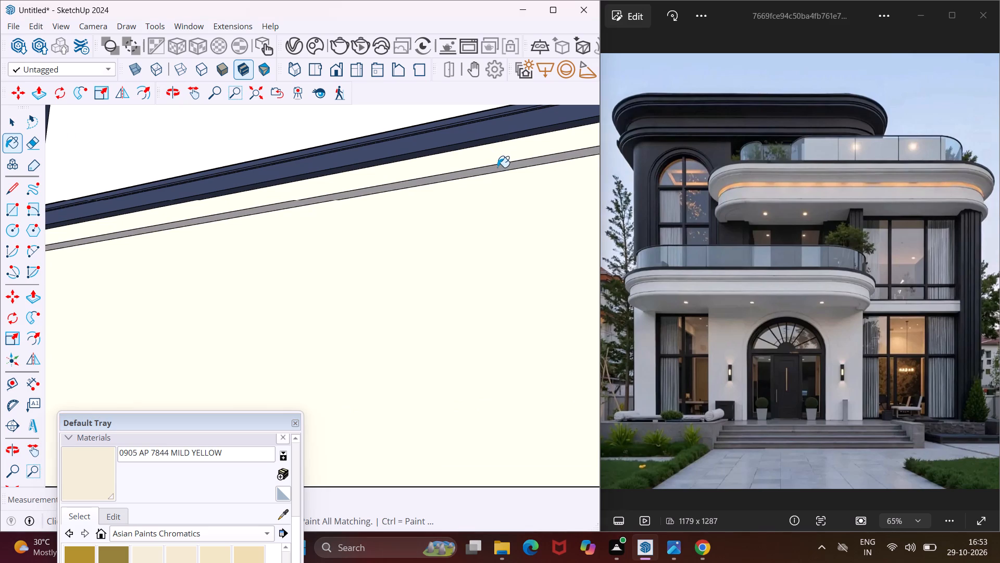
Paint the balcony's lower side ledge, its underside and soffit, and the wall returns beneath with 0905 AP 7844 MILD YELLOW.
scroll(449, 185, down, 12)
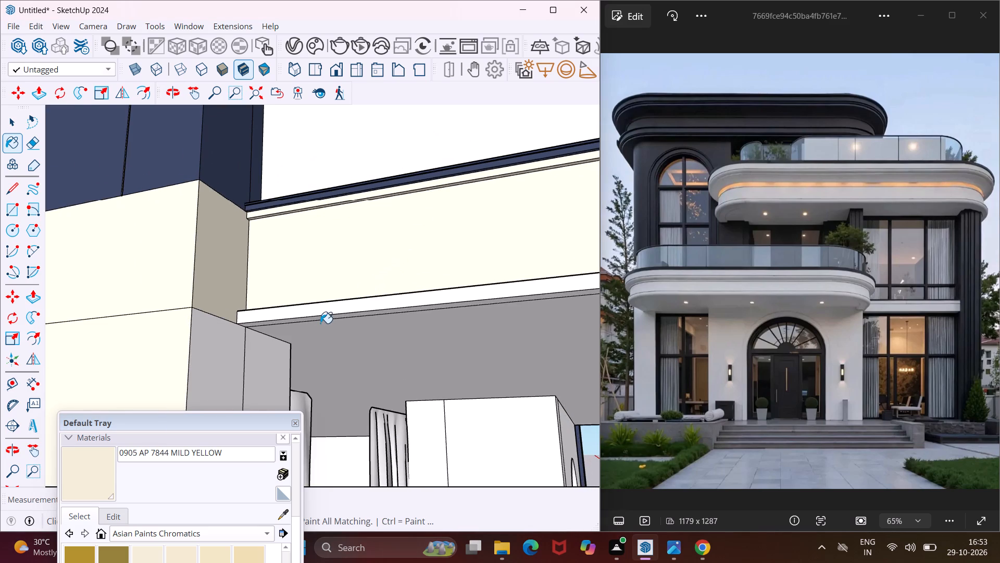
scroll(320, 323, up, 4)
click(317, 327)
scroll(308, 309, up, 4)
click(305, 308)
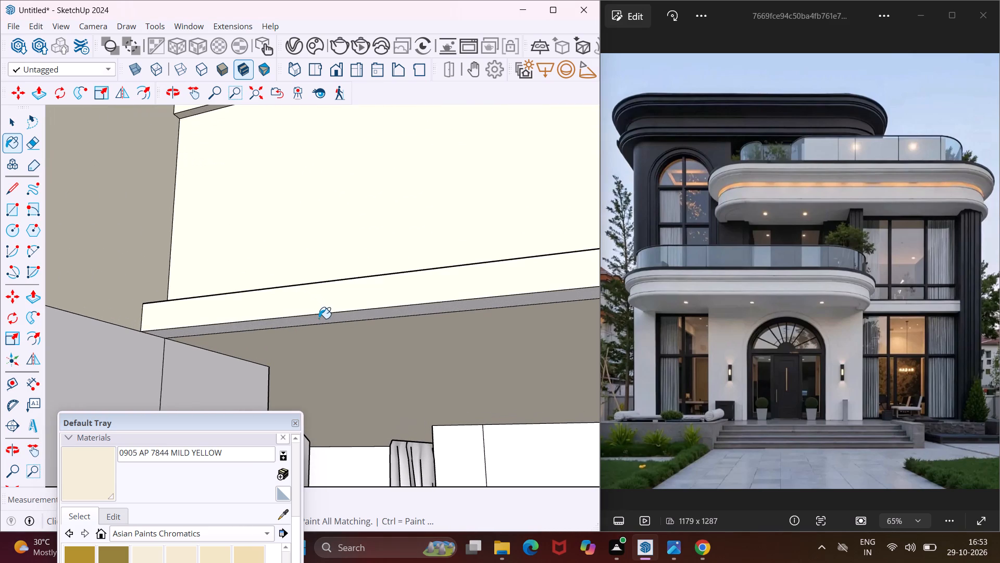
scroll(319, 319, up, 3)
click(319, 319)
scroll(315, 312, down, 7)
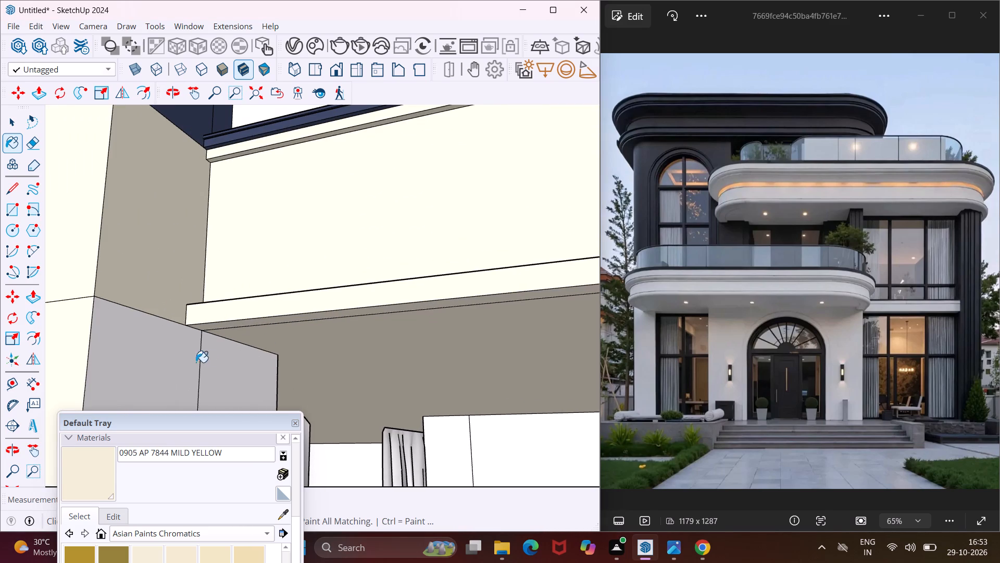
click(173, 362)
click(216, 356)
Paint the balcony's long front fascia and rounded corner fascia with 0905 AP 7844 MILD YELLOW.
middle_drag(223, 355, 252, 434)
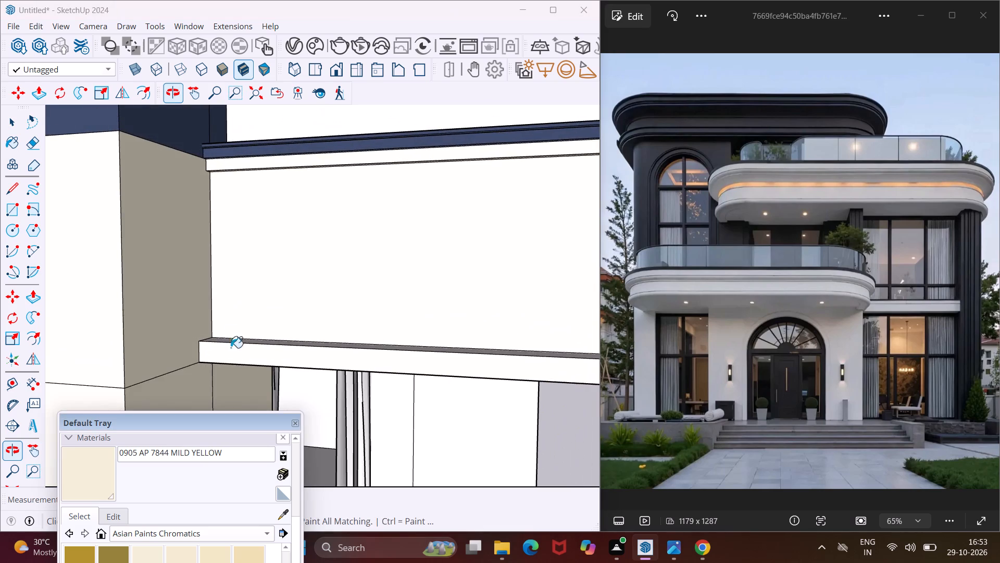
scroll(222, 336, down, 18)
middle_drag(425, 316, 207, 319)
scroll(210, 309, up, 3)
click(215, 302)
middle_drag(184, 297, 374, 297)
click(234, 314)
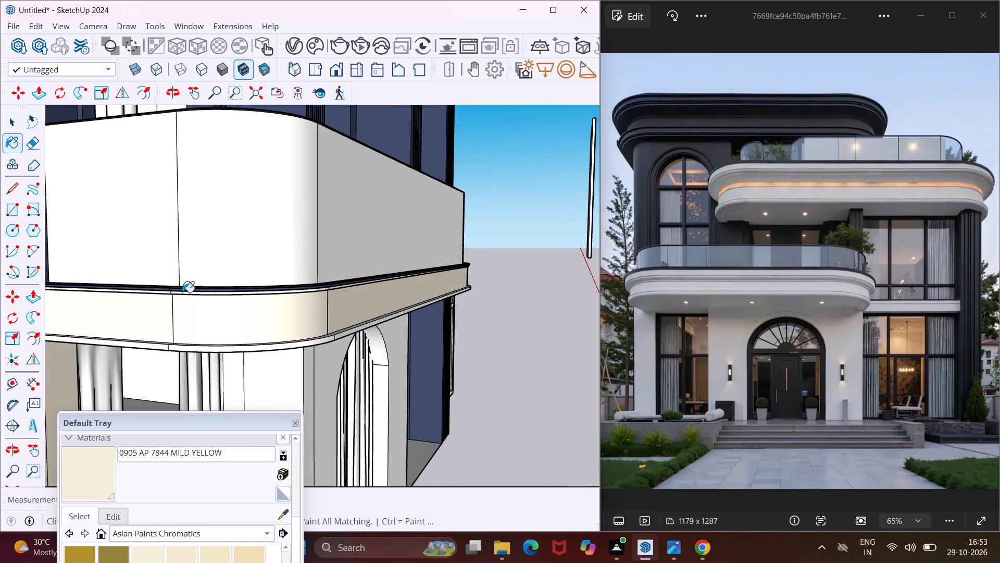
Paint the light upper trim strip along the balcony's rounded corner and front with 0905 AP 7844 MILD YELLOW.
scroll(182, 292, up, 15)
click(182, 295)
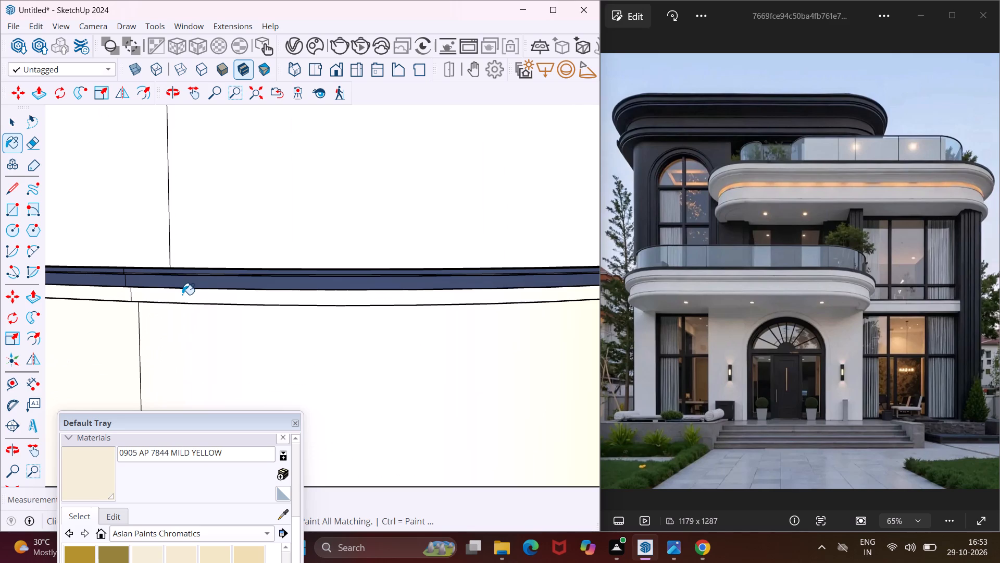
middle_drag(182, 295, 144, 268)
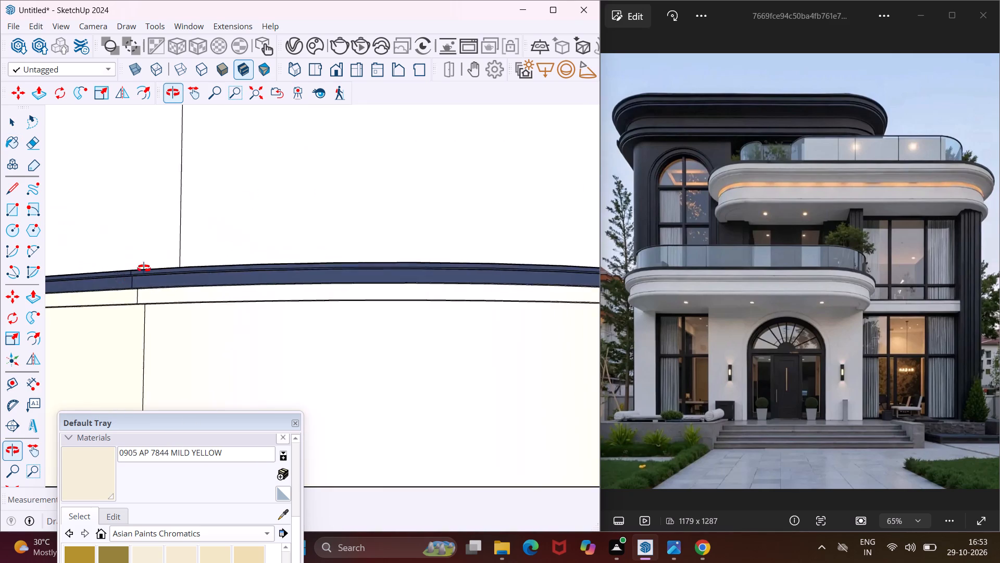
middle_drag(144, 268, 104, 301)
scroll(97, 300, down, 10)
scroll(399, 301, up, 2)
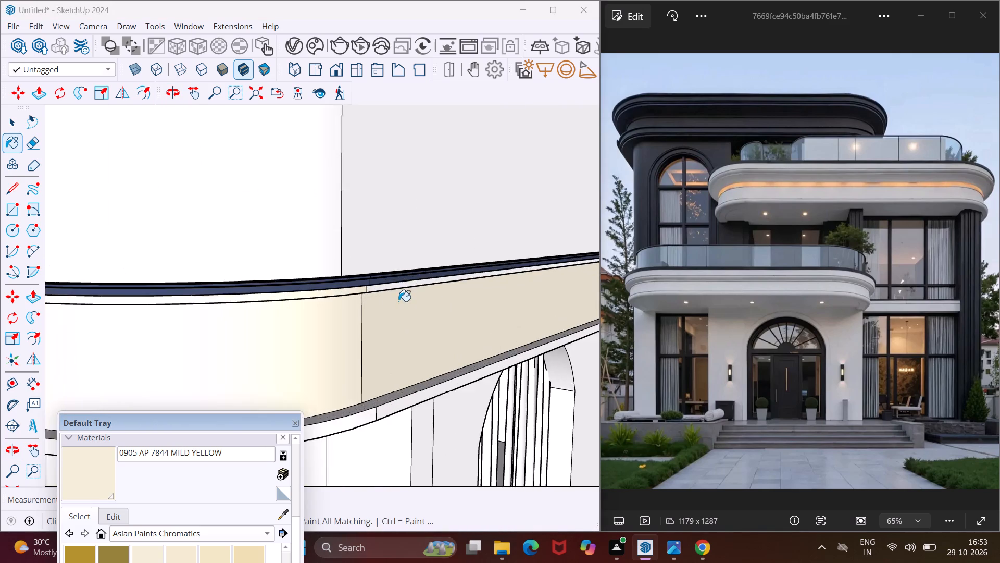
scroll(398, 301, up, 9)
click(383, 283)
Paint the lower ledge's top and outer faces along the balcony front and rounded corner with 0905 AP 7844 MILD YELLOW.
scroll(374, 277, down, 9)
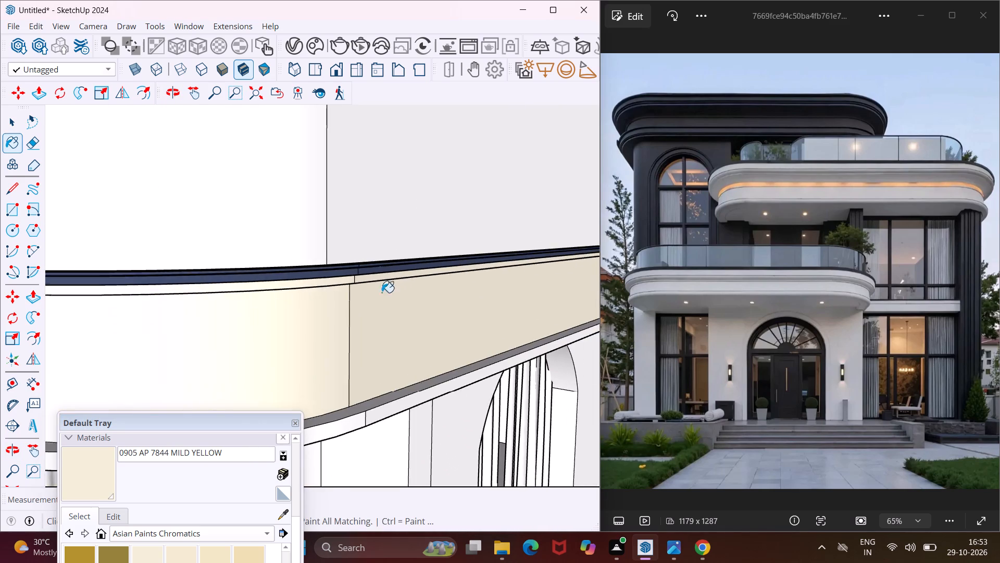
scroll(382, 292, down, 1)
middle_drag(392, 363, 459, 394)
scroll(391, 359, up, 8)
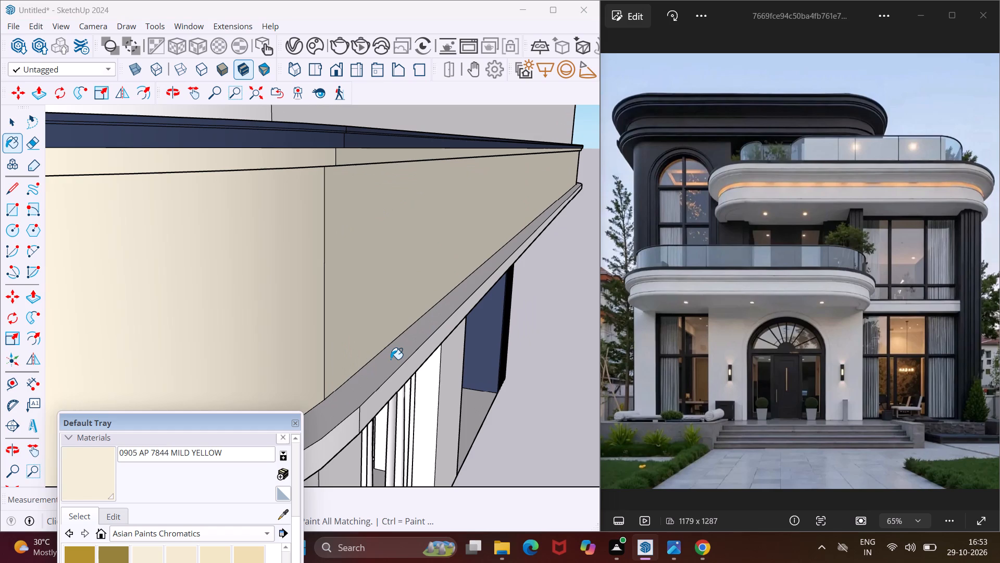
click(394, 361)
click(410, 369)
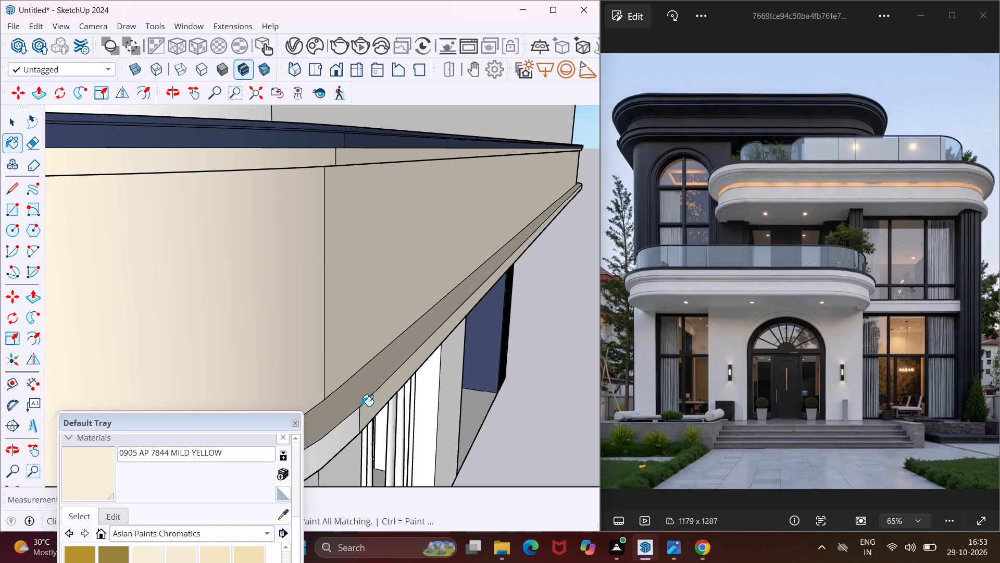
click(347, 422)
Paint the side and front faces of the arched entrance wall under the balcony with 0905 AP 7844 MILD YELLOW.
middle_drag(347, 422, 436, 275)
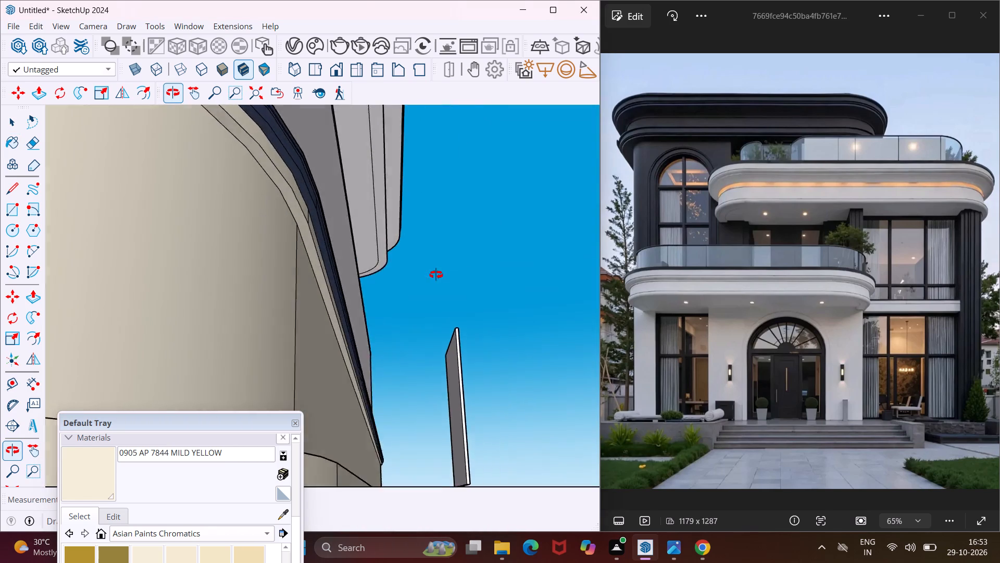
middle_drag(436, 275, 467, 279)
scroll(465, 279, down, 6)
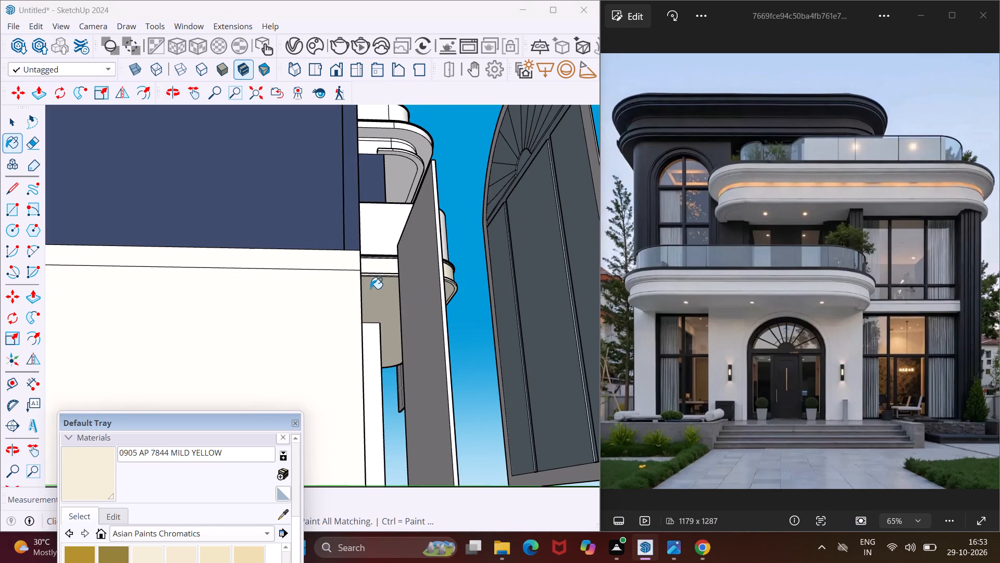
scroll(372, 312, up, 5)
click(364, 359)
middle_drag(375, 354, 362, 404)
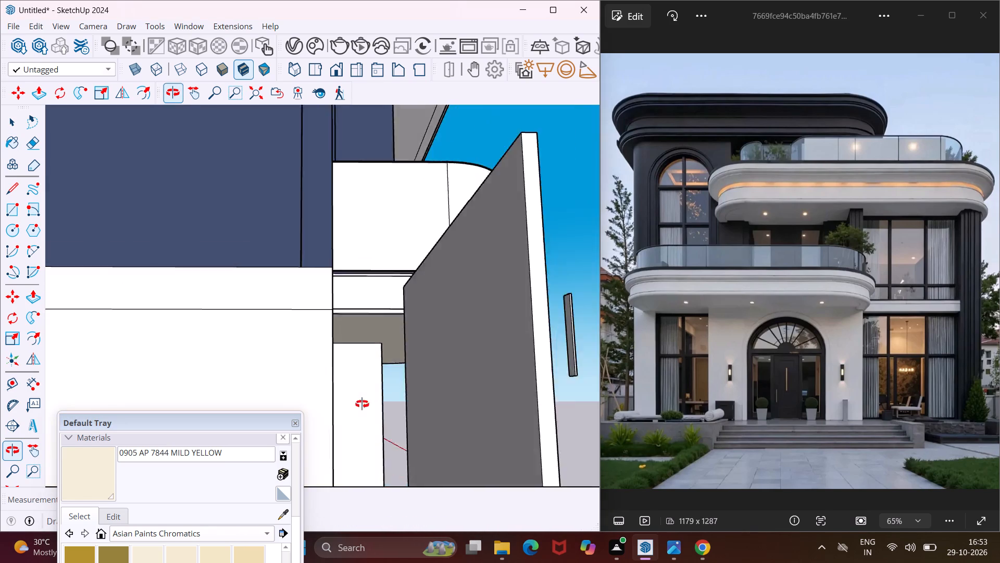
middle_drag(362, 404, 215, 401)
scroll(351, 398, up, 3)
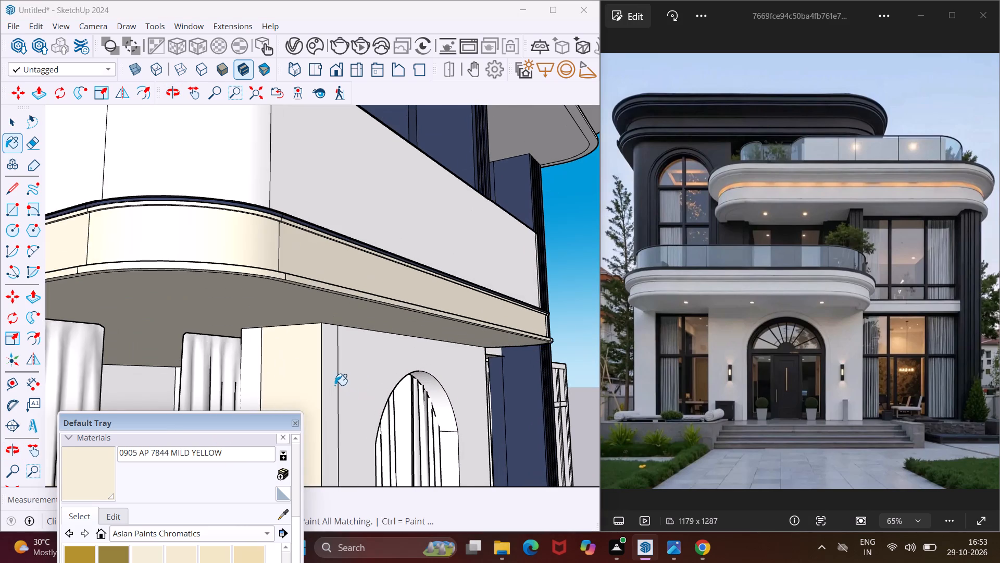
click(333, 380)
click(347, 372)
Paint the entrance arch's curved reveal and the straight jamb below it with 0905 AP 7844 MILD YELLOW.
middle_drag(354, 353, 389, 297)
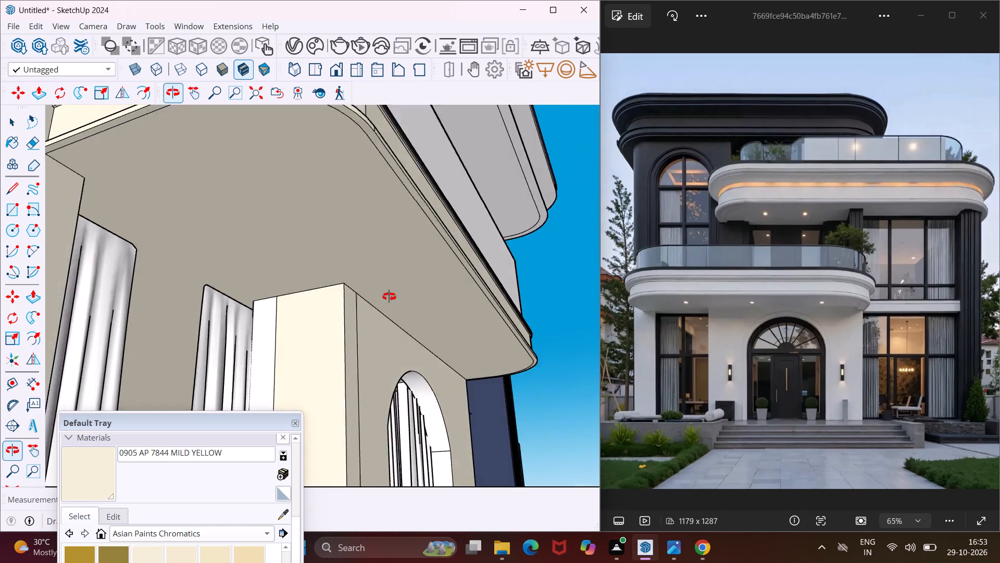
middle_drag(389, 297, 464, 292)
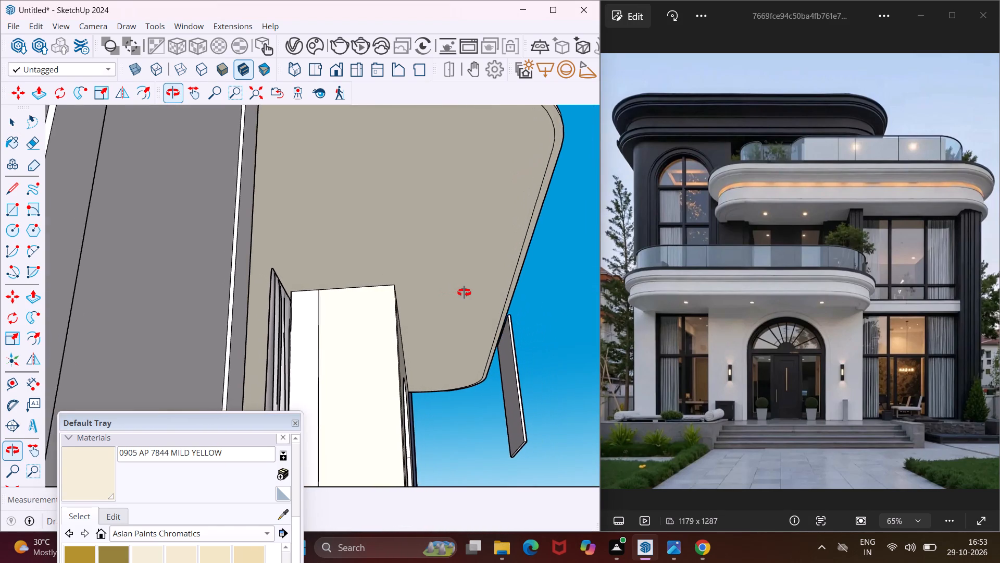
middle_drag(464, 292, 337, 377)
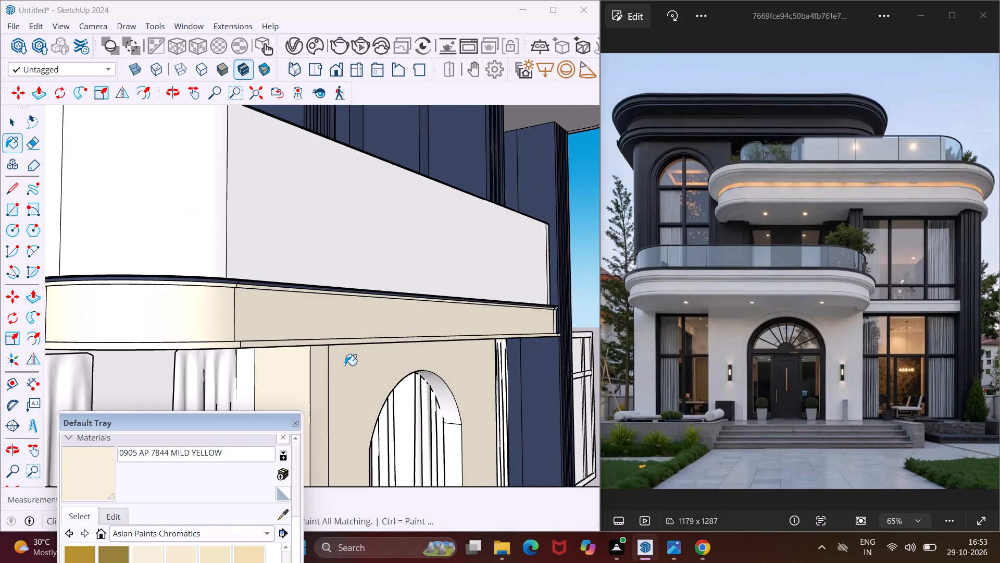
scroll(319, 358, down, 5)
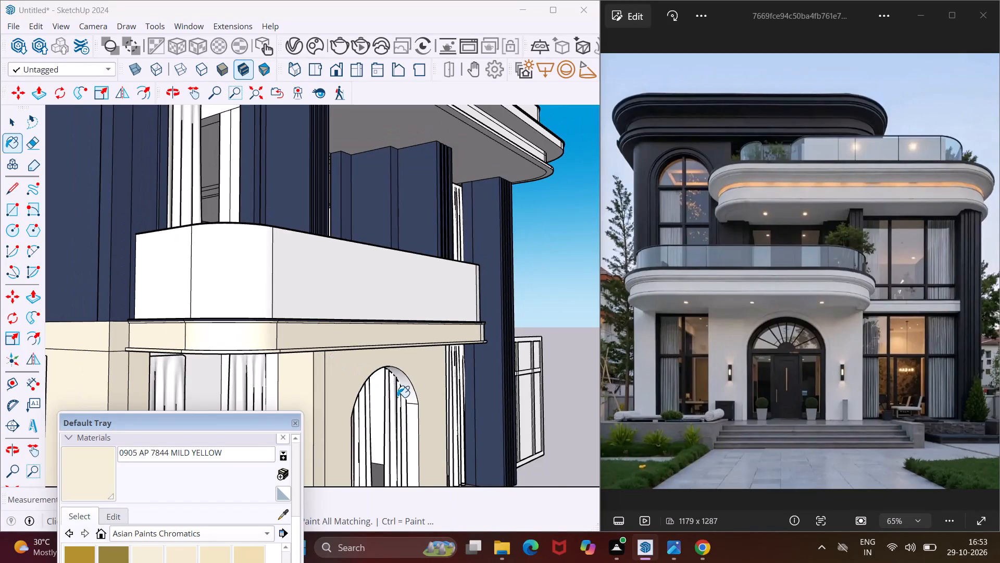
scroll(397, 397, up, 8)
click(415, 377)
click(432, 415)
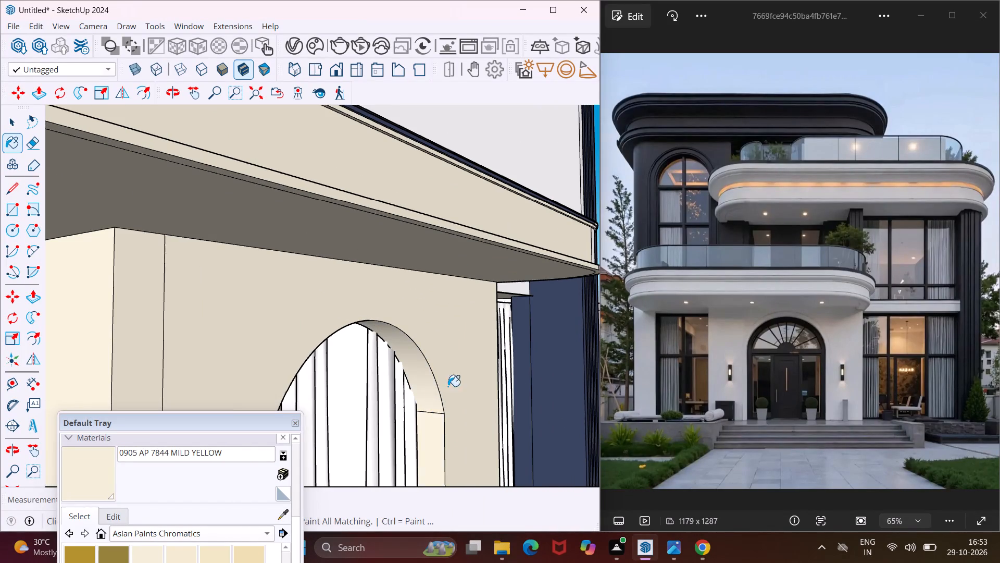
Paint the inner face of the ground-floor side pillar and the arch's opposite jamb with 0905 AP 7844 MILD YELLOW.
scroll(438, 354, down, 5)
middle_drag(441, 354, 101, 360)
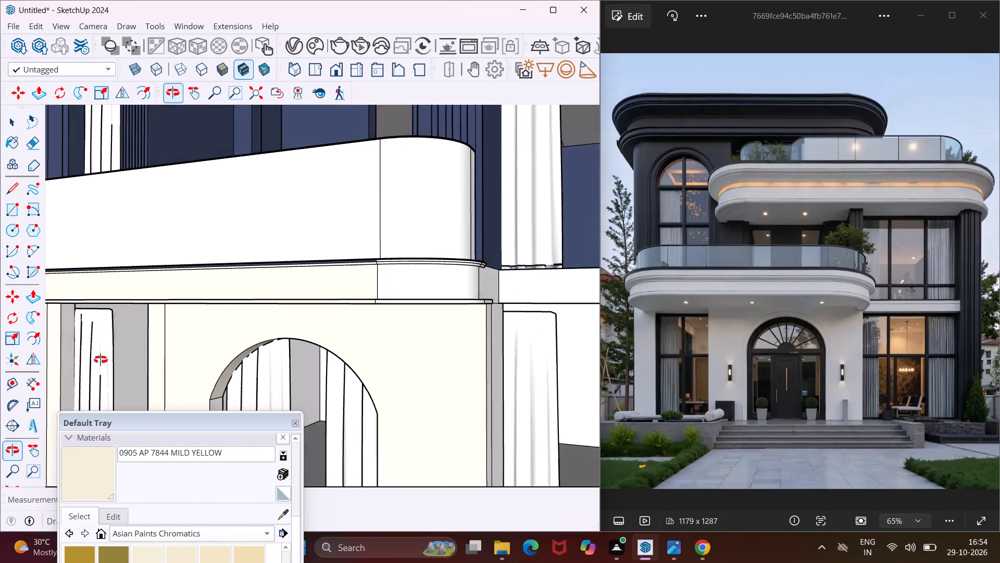
middle_drag(101, 360, 97, 359)
scroll(139, 332, down, 9)
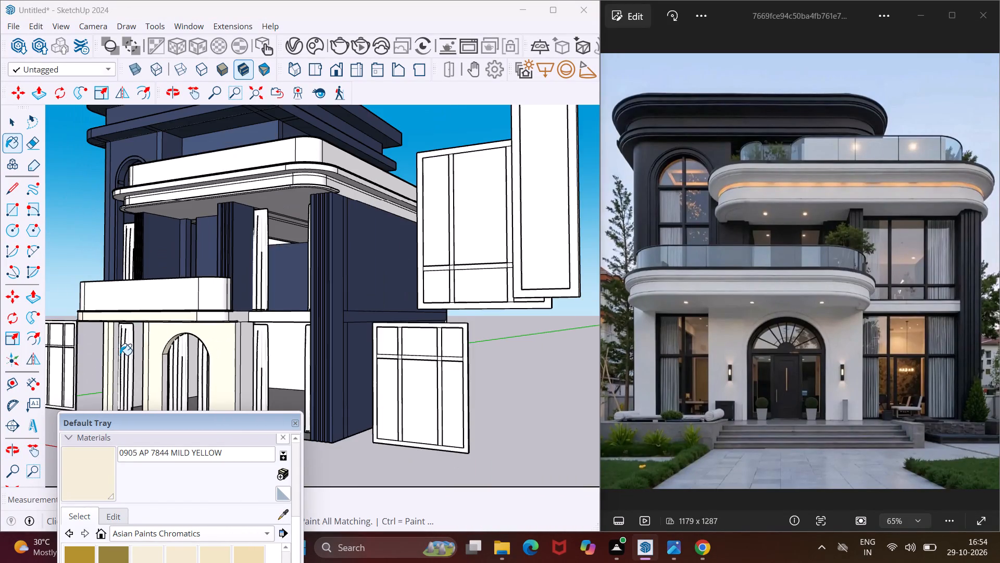
scroll(120, 355, up, 14)
click(108, 337)
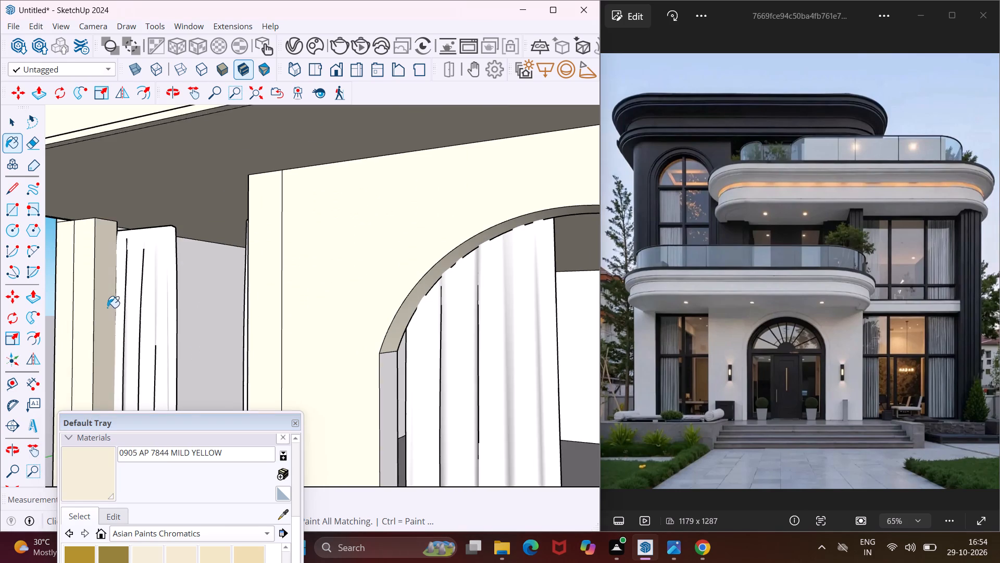
scroll(107, 299, down, 10)
scroll(198, 348, up, 6)
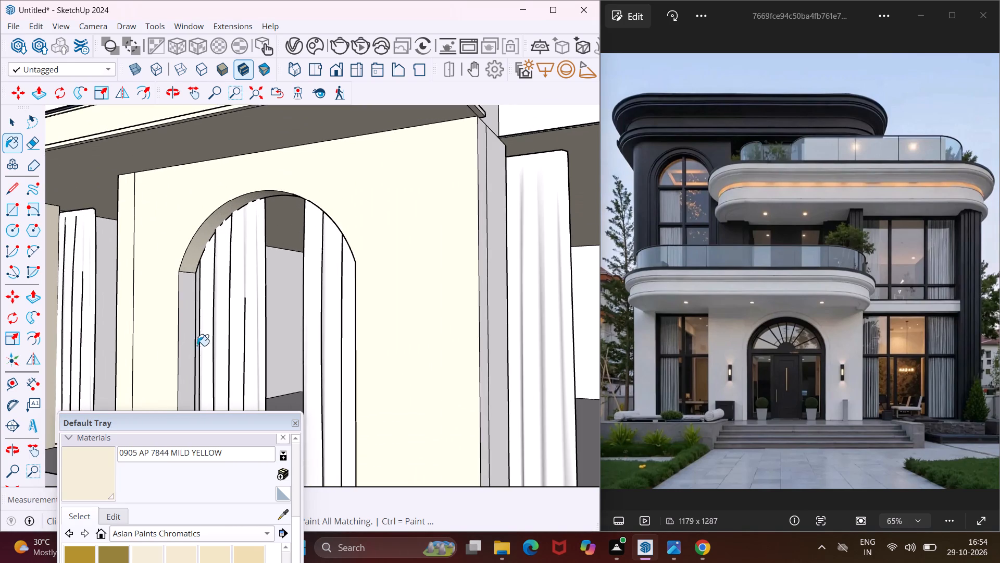
click(189, 332)
Paint the balcony's far rounded fascia and adjoining wall return with 0905 AP 7844 MILD YELLOW, keeping the dark column above unpainted.
scroll(165, 315, down, 4)
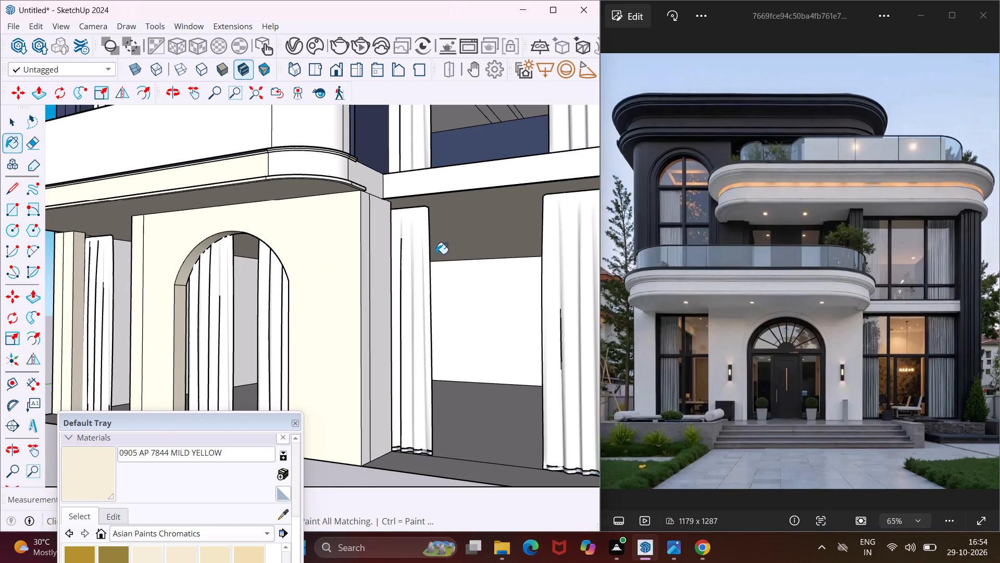
scroll(328, 172, up, 6)
click(327, 164)
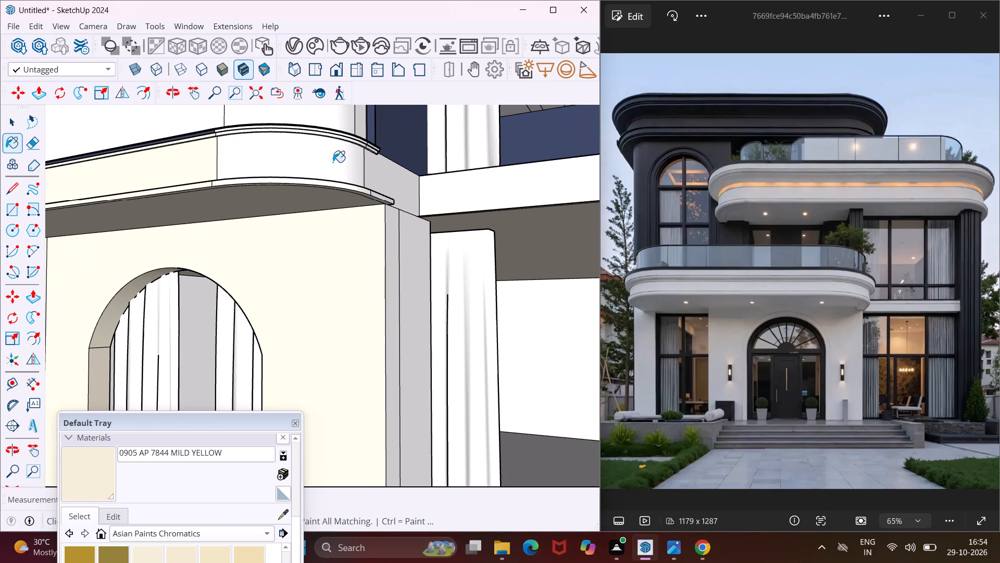
click(404, 157)
key(ctrl+z)
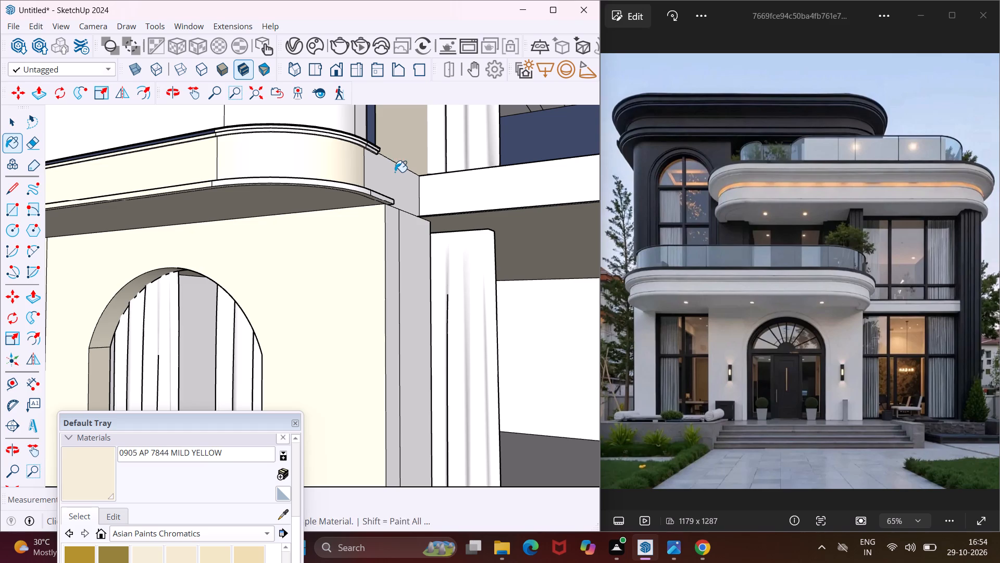
click(394, 181)
Paint the unpainted upper trim strips around the balcony's far rounded end with 0905 AP 7844 MILD YELLOW.
scroll(353, 164, up, 4)
middle_drag(352, 163, 400, 199)
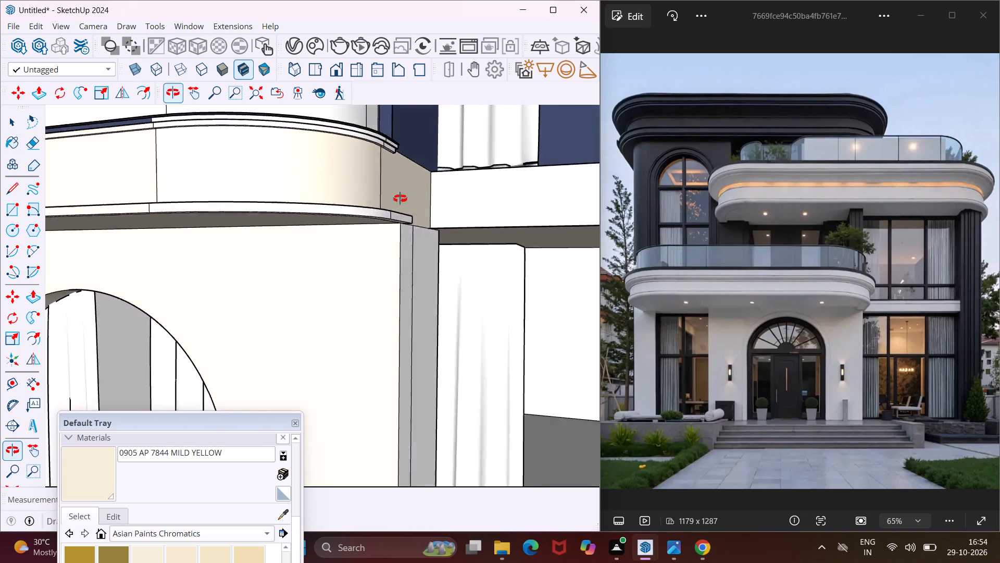
middle_drag(400, 199, 423, 211)
scroll(189, 138, up, 7)
click(189, 138)
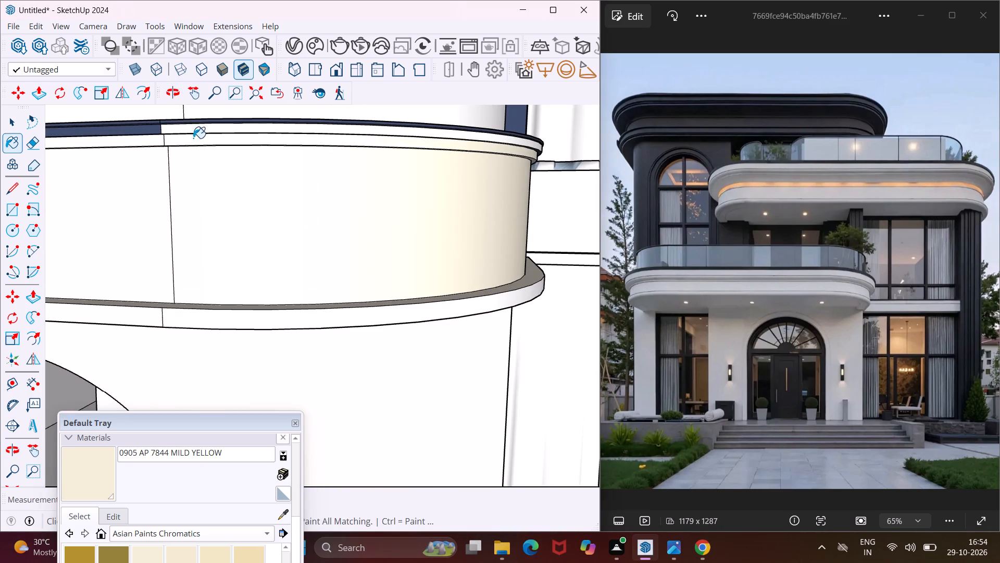
click(201, 140)
scroll(203, 132, up, 4)
click(201, 128)
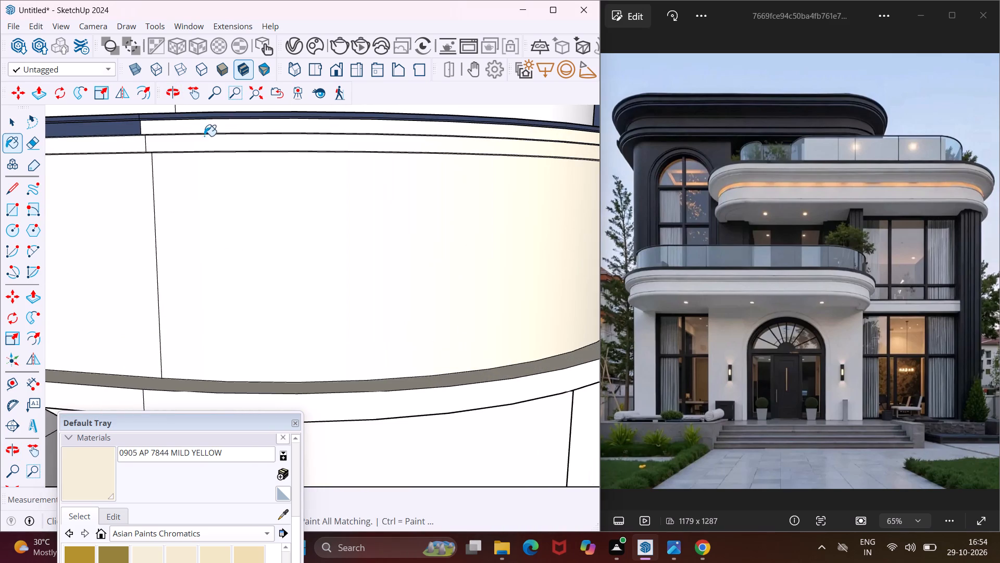
click(207, 143)
Paint the lower balcony's bottom lip, the entrance block's outer side faces and the adjoining floor band with 0905 AP 7844 MILD YELLOW.
scroll(184, 185, down, 4)
scroll(322, 345, up, 3)
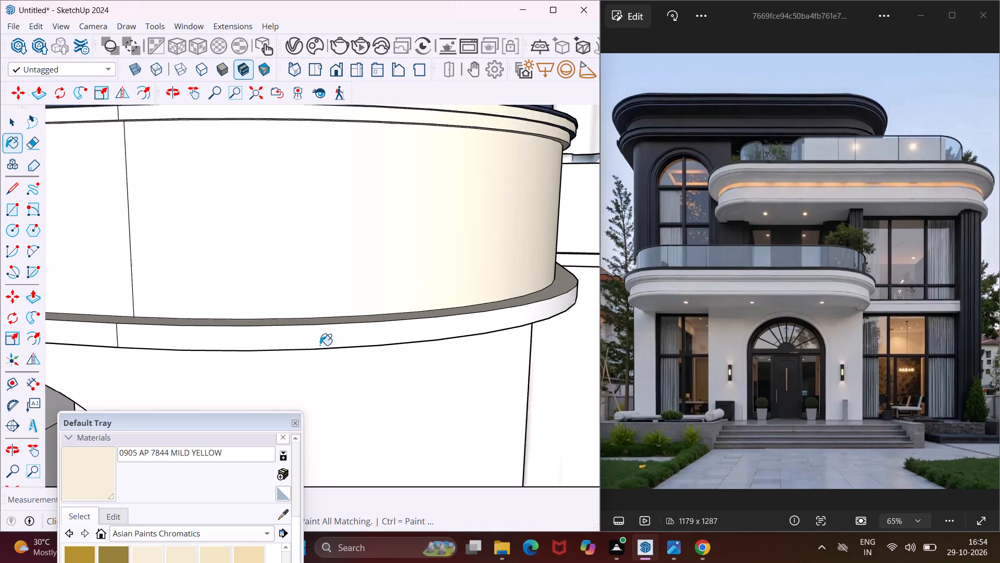
click(316, 338)
middle_drag(322, 338, 332, 217)
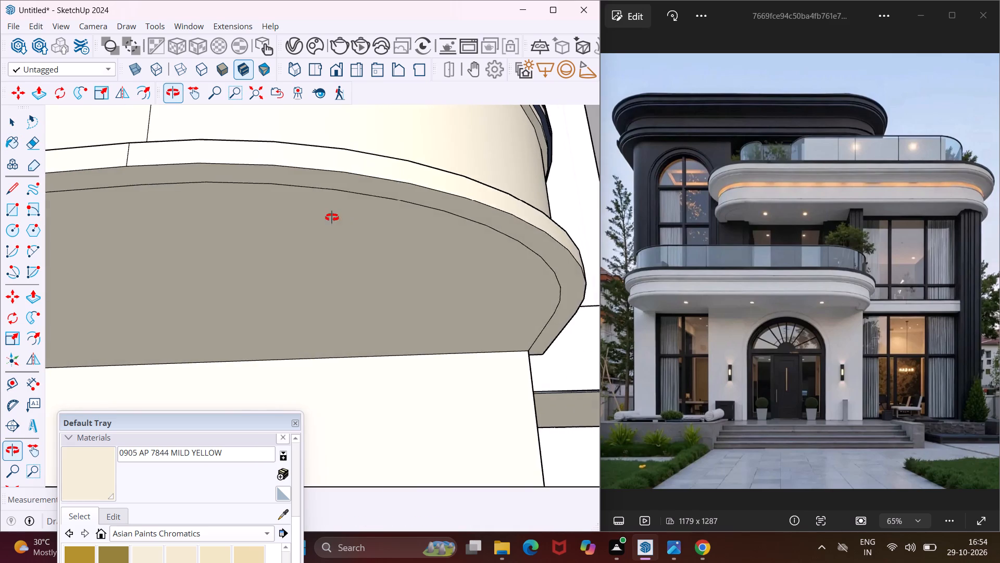
middle_drag(332, 217, 142, 293)
scroll(142, 293, down, 10)
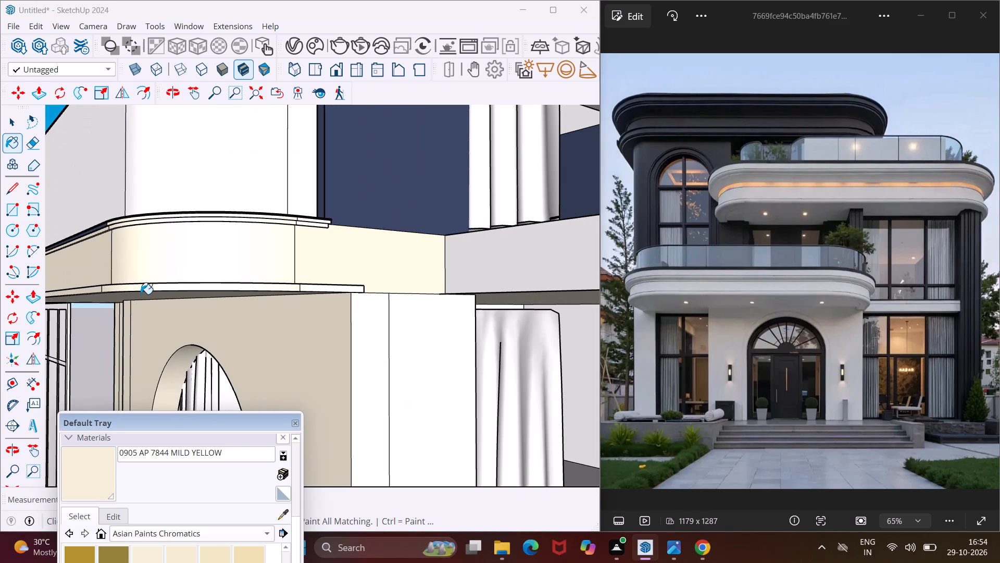
click(365, 364)
click(404, 351)
click(454, 263)
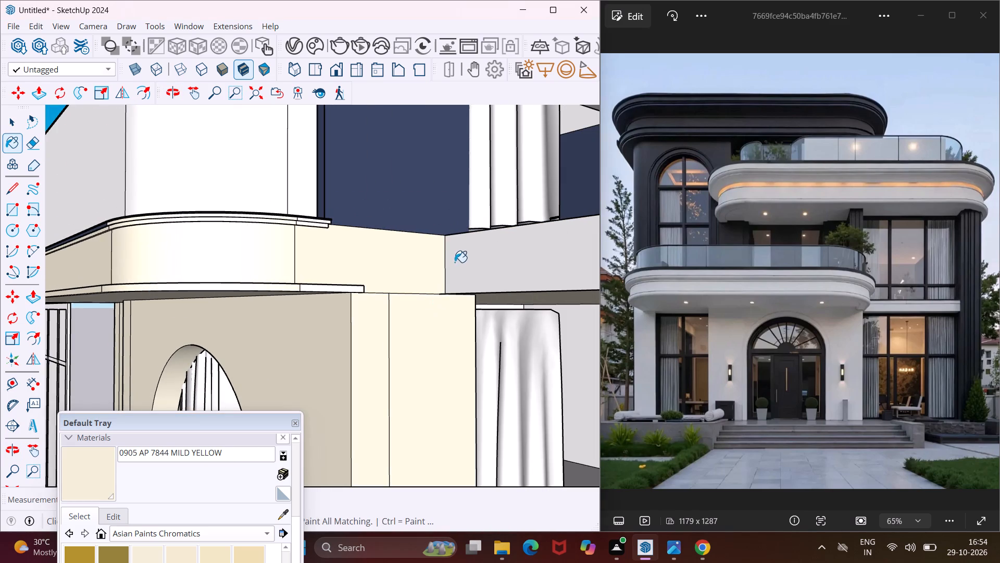
Paint the interior wall faces behind the tall arched upper window opening with 0905 AP 7844 MILD YELLOW.
scroll(42, 363, down, 6)
scroll(126, 293, down, 10)
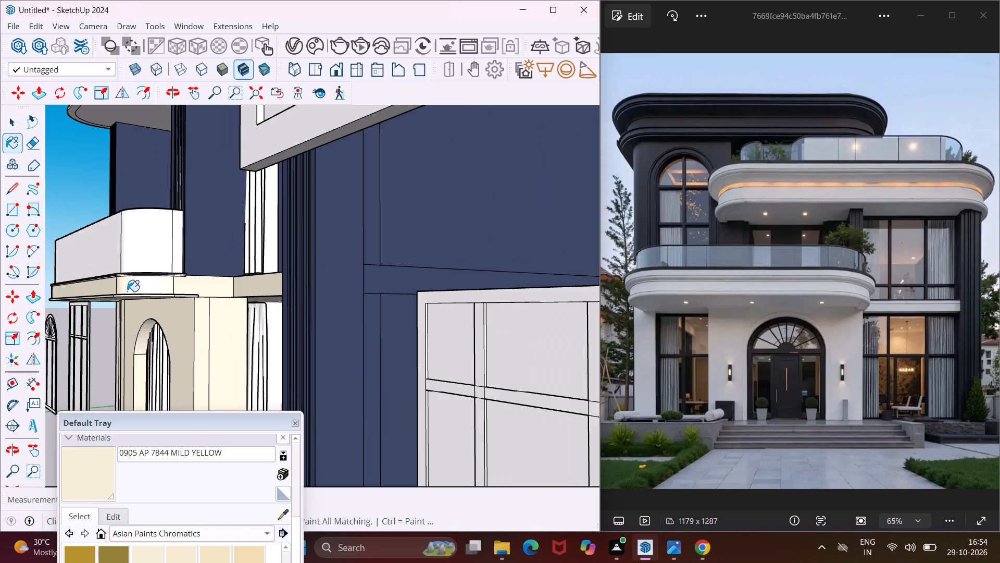
middle_drag(127, 291, 304, 322)
scroll(304, 322, up, 1)
scroll(304, 322, down, 9)
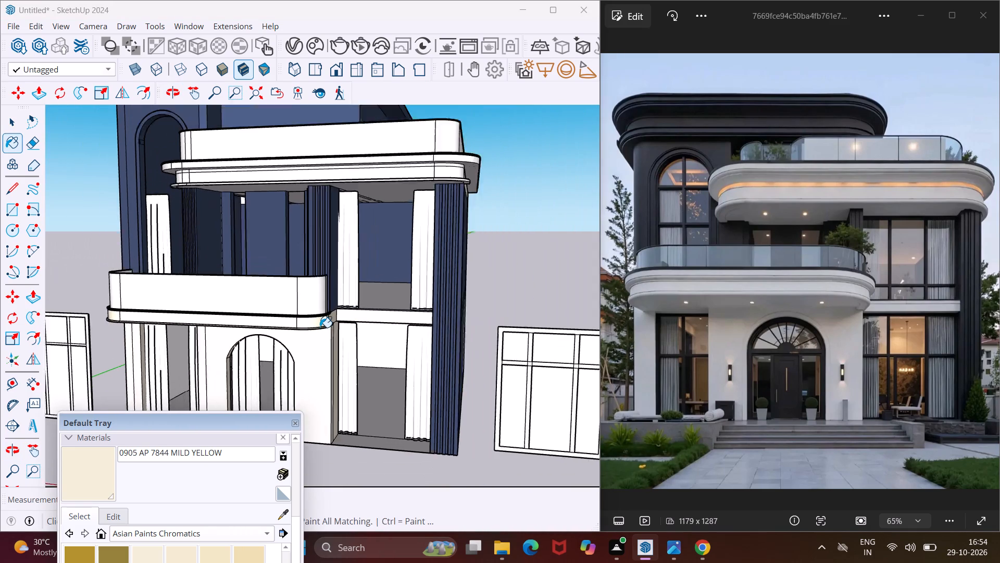
scroll(320, 327, down, 2)
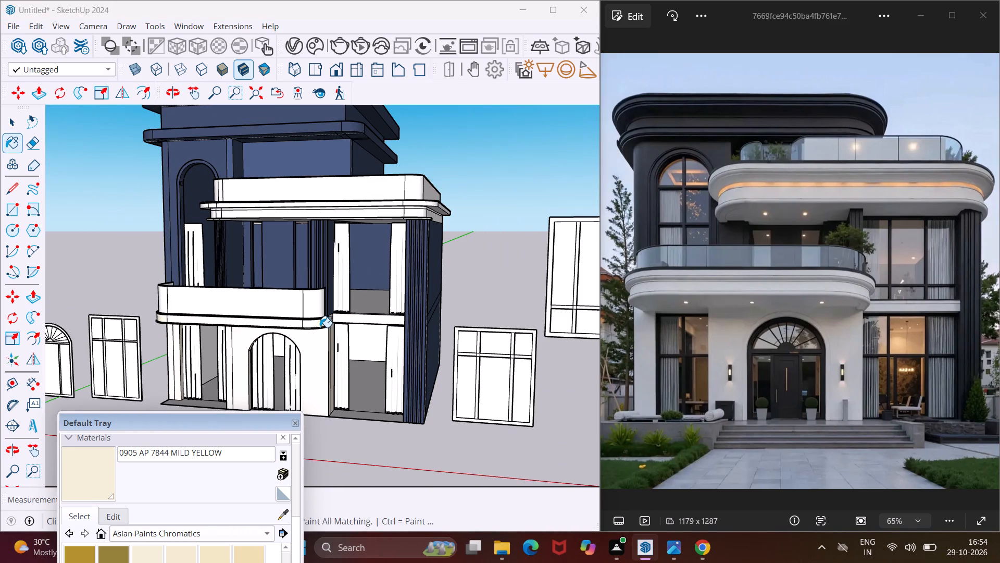
scroll(226, 212, up, 13)
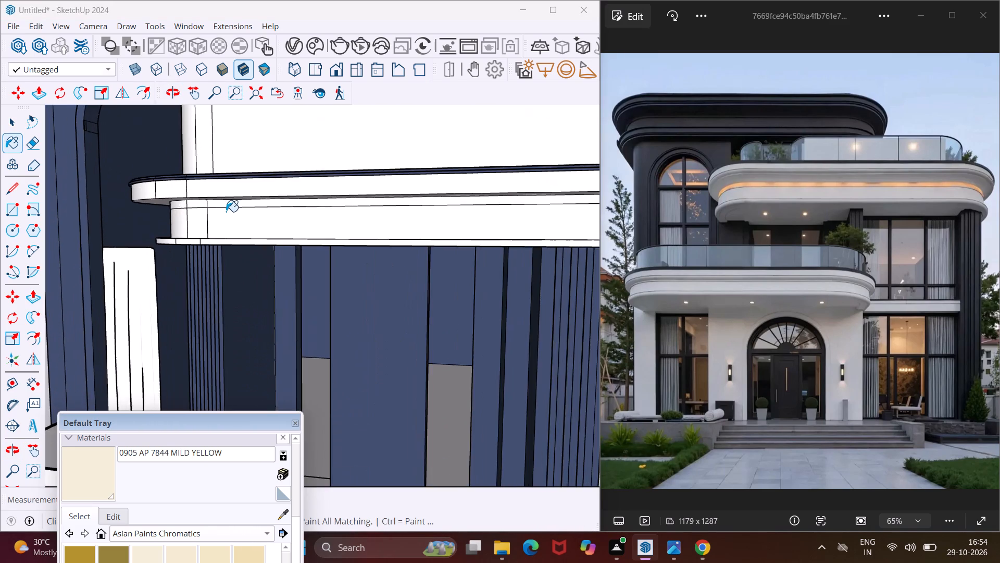
middle_drag(226, 212, 510, 197)
scroll(202, 215, up, 2)
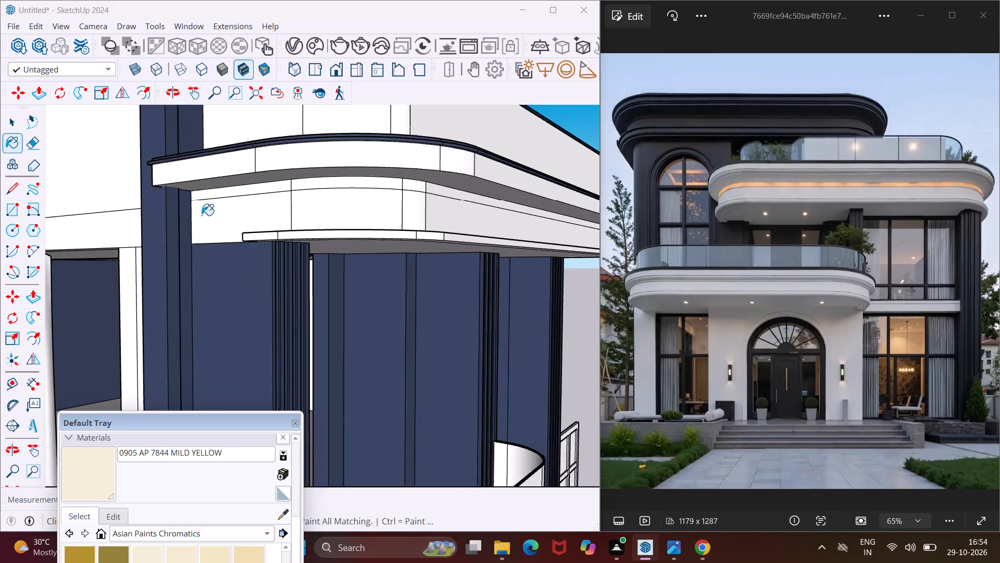
scroll(202, 215, up, 1)
scroll(206, 216, down, 15)
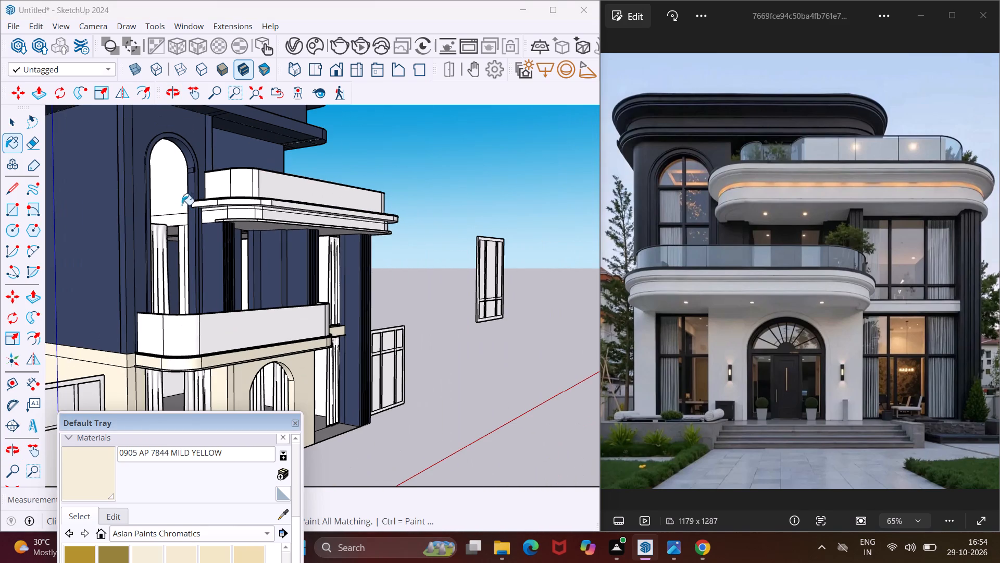
click(169, 200)
click(178, 223)
Paint the upper balcony's recessed side wall, rounded end, bottom ledge edge and soffit beside the arched window with 0905 AP 7844 MILD YELLOW.
scroll(216, 214, up, 2)
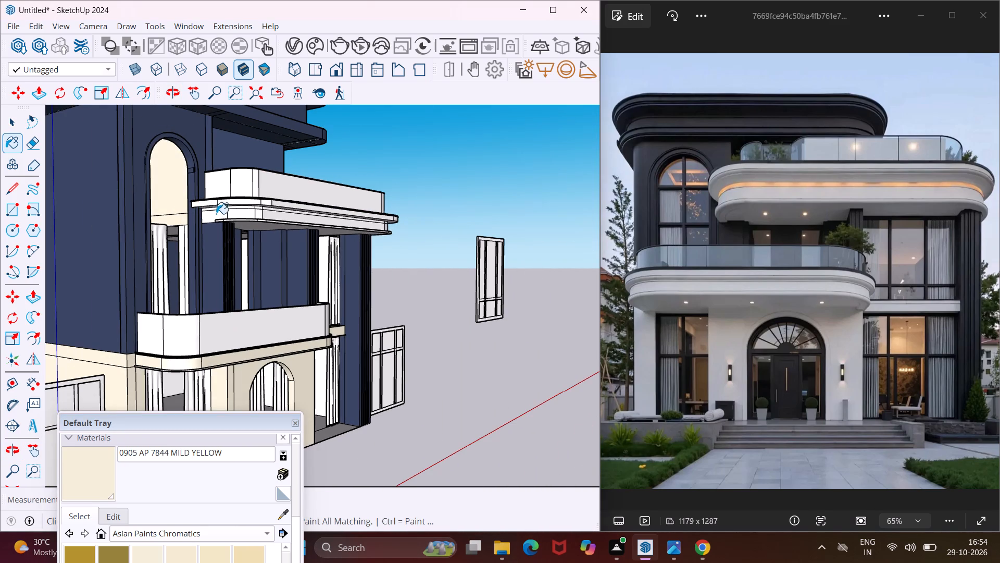
scroll(216, 214, up, 16)
click(216, 214)
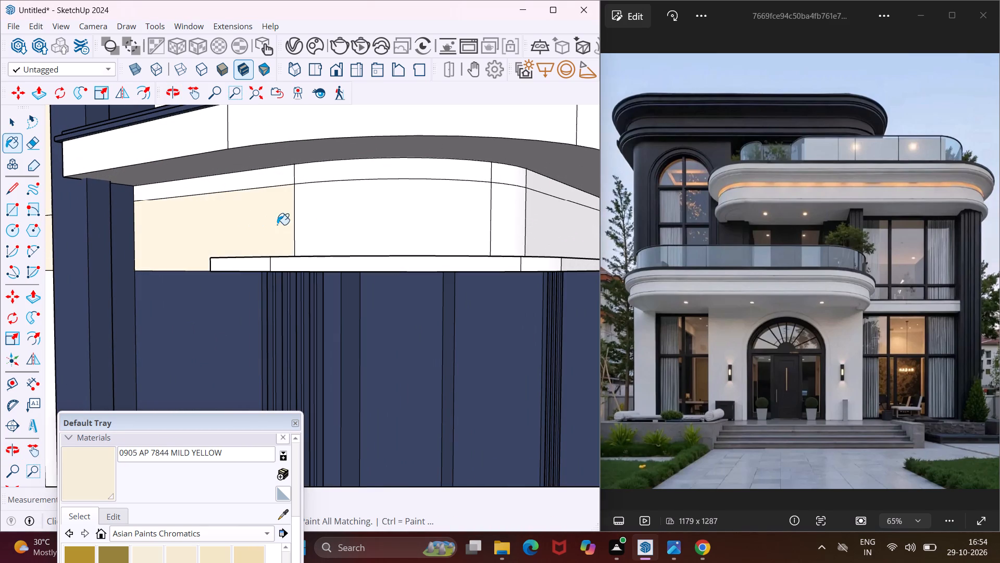
click(305, 216)
scroll(261, 263, up, 4)
middle_drag(259, 264, 313, 211)
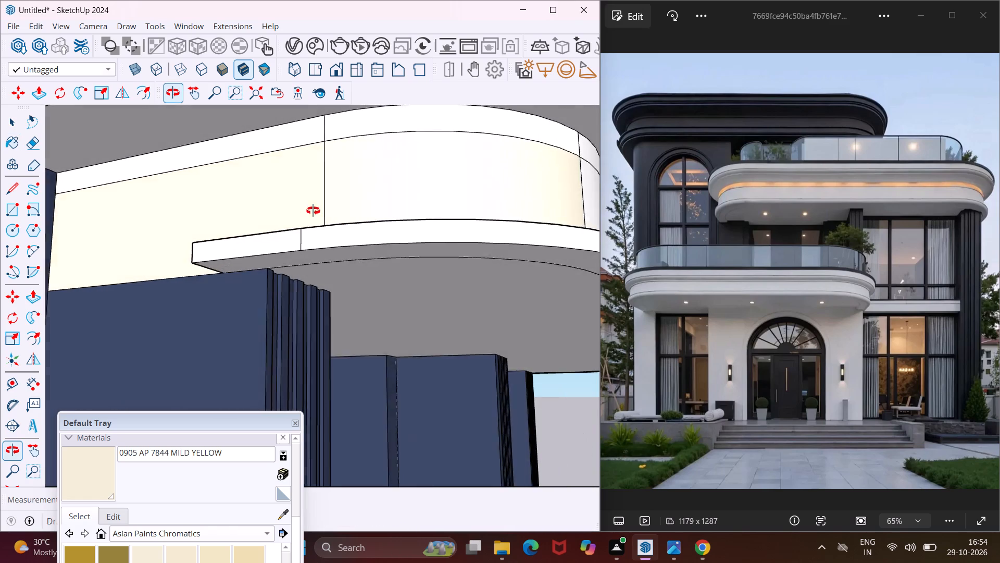
middle_drag(313, 211, 324, 203)
click(276, 231)
click(320, 234)
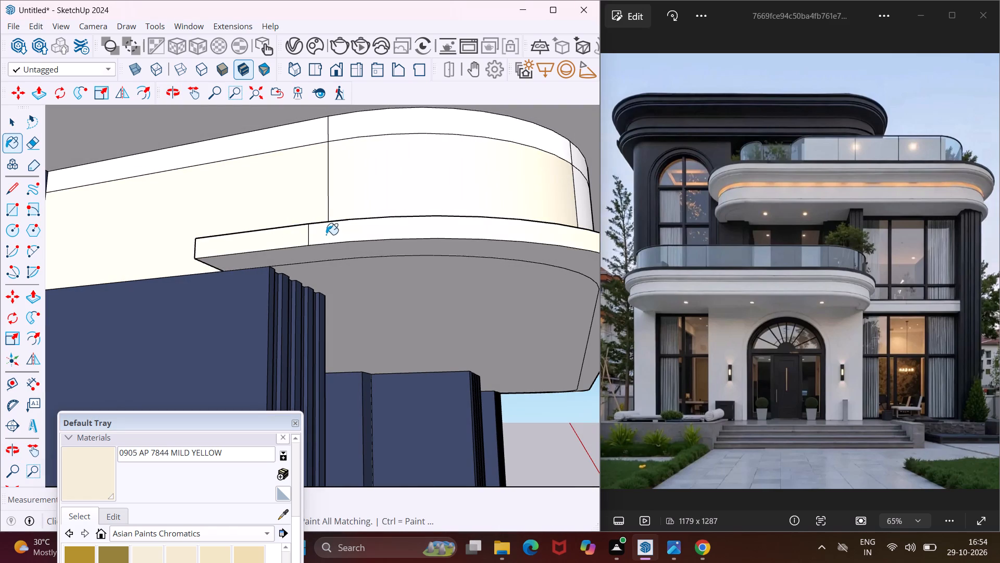
click(333, 251)
click(346, 271)
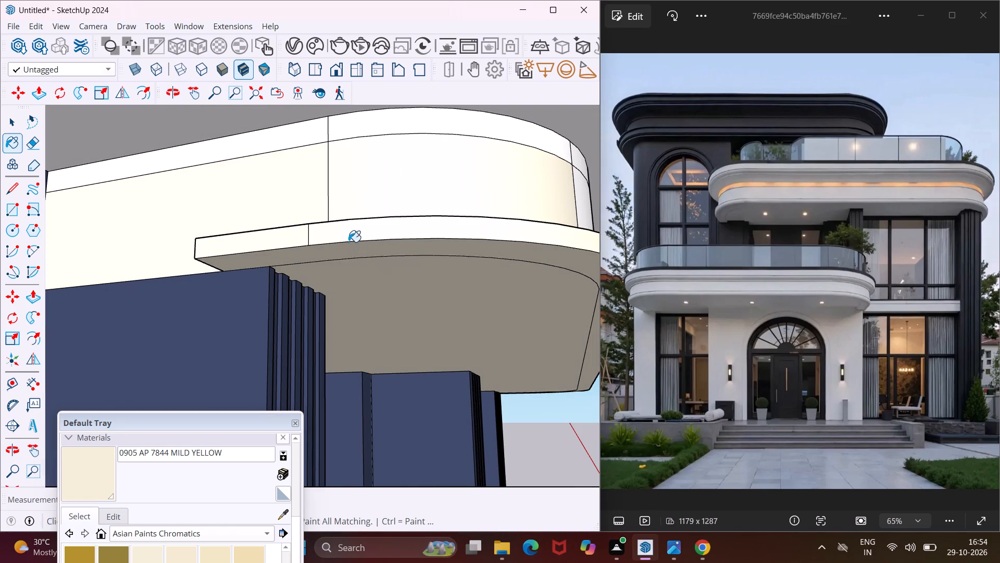
Paint the upper balcony's projecting fascia, its underside and the thin recessed strip at the arched-window end with 0905 AP 7844 MILD YELLOW.
middle_drag(348, 231, 189, 261)
scroll(208, 248, down, 4)
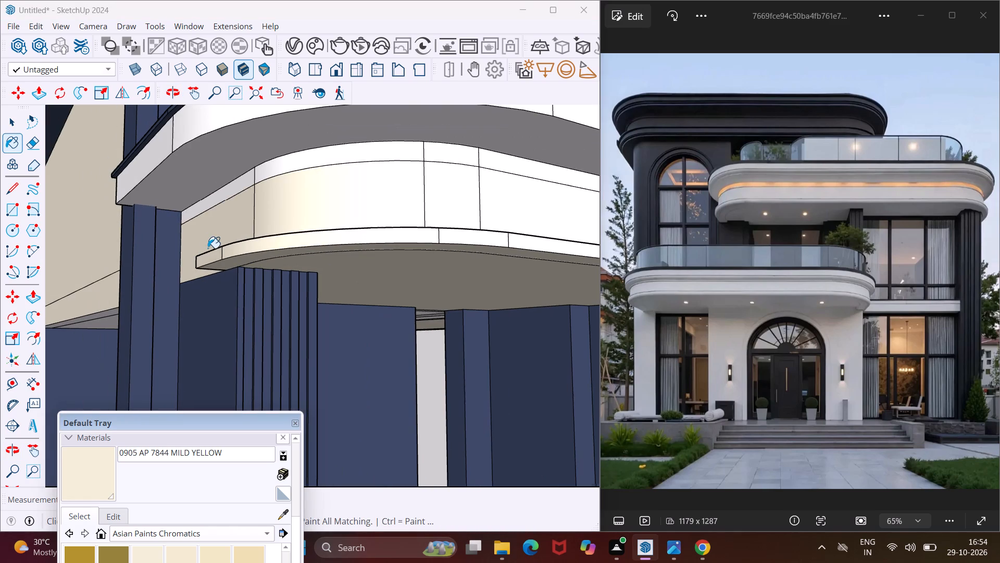
click(154, 155)
click(184, 145)
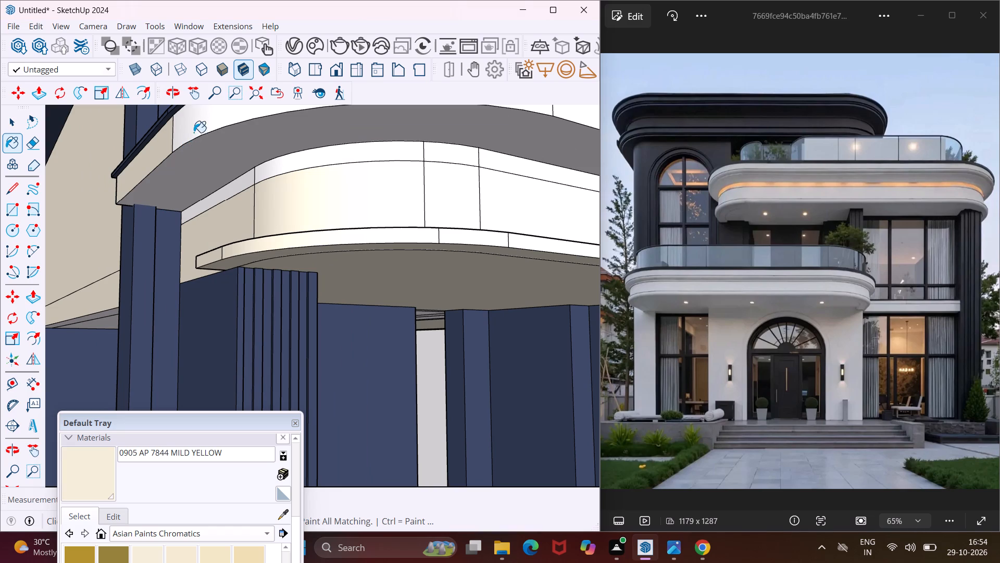
click(194, 132)
click(193, 155)
click(268, 167)
click(241, 176)
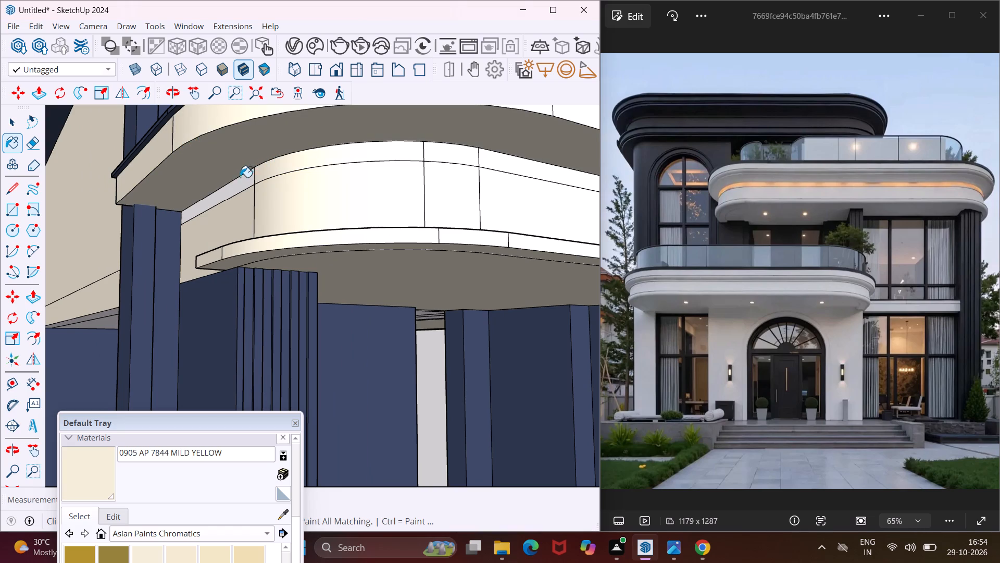
click(236, 189)
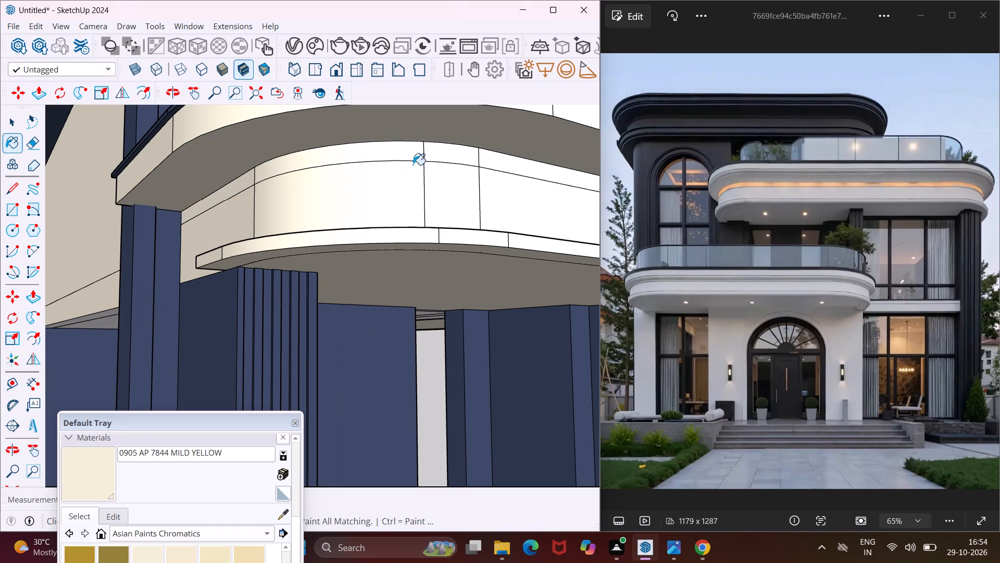
Paint the upper balcony's remaining front fascia, recessed band, thin strip and bottom ledge edge segments with 0905 AP 7844 MILD YELLOW.
click(436, 150)
click(436, 181)
click(486, 204)
click(389, 212)
click(480, 241)
click(518, 249)
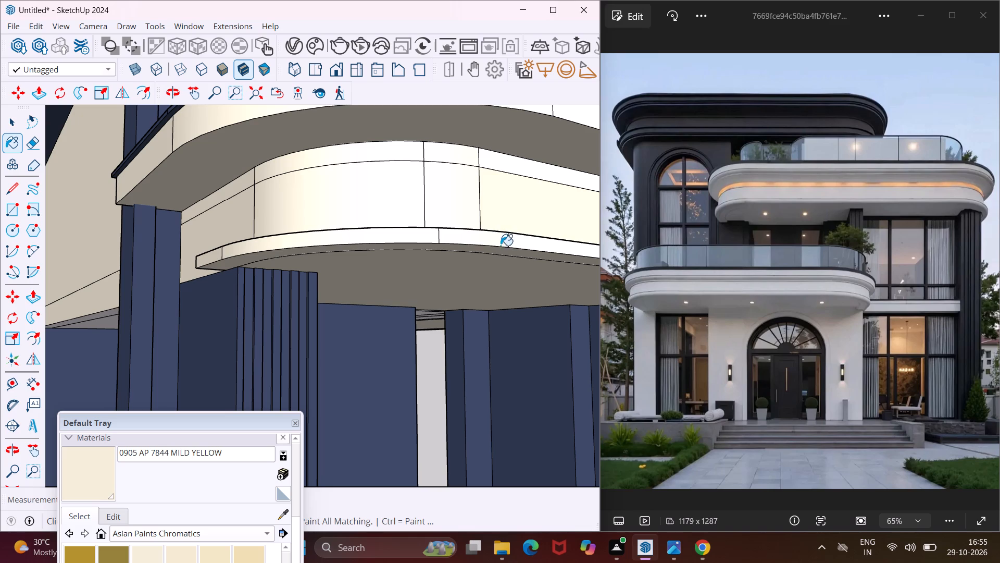
middle_drag(470, 239, 235, 234)
scroll(227, 234, down, 4)
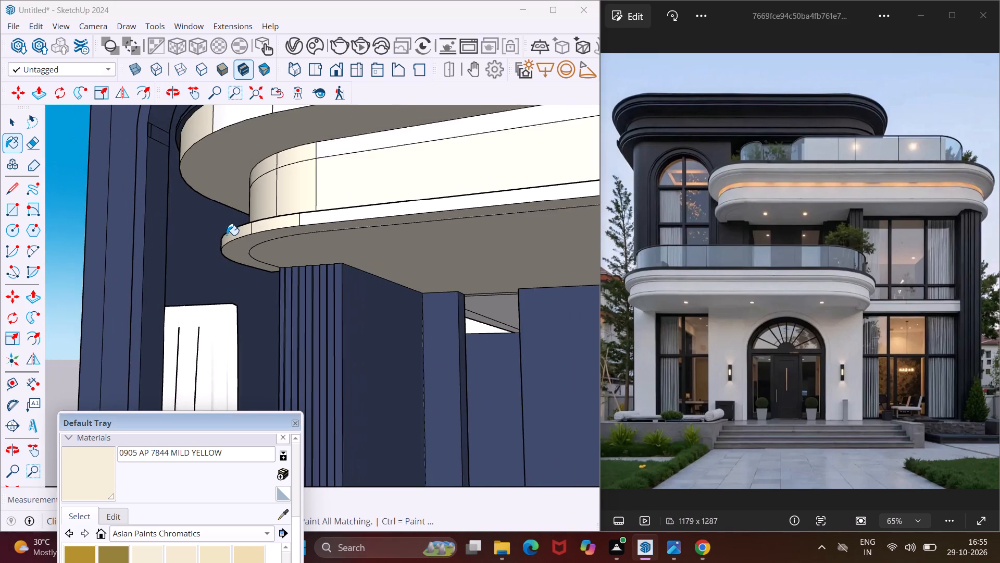
click(335, 152)
click(230, 125)
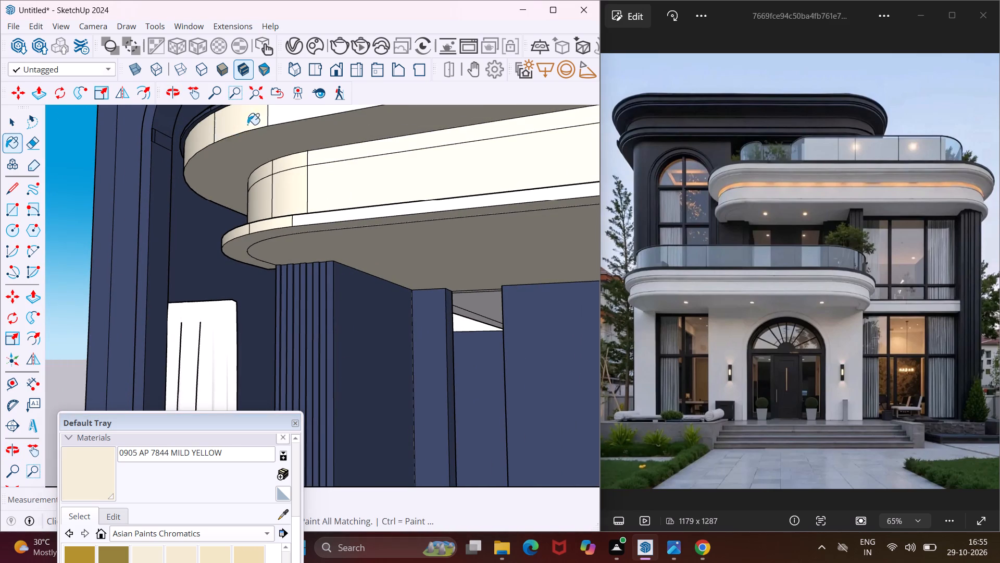
click(289, 114)
Paint the upper balcony's bottom ledge top and the far rounded corner's fascia, recessed face and ledge edge with 0905 AP 7844 MILD YELLOW.
middle_drag(295, 150, 196, 207)
scroll(232, 271, up, 2)
click(237, 290)
middle_drag(230, 277, 228, 310)
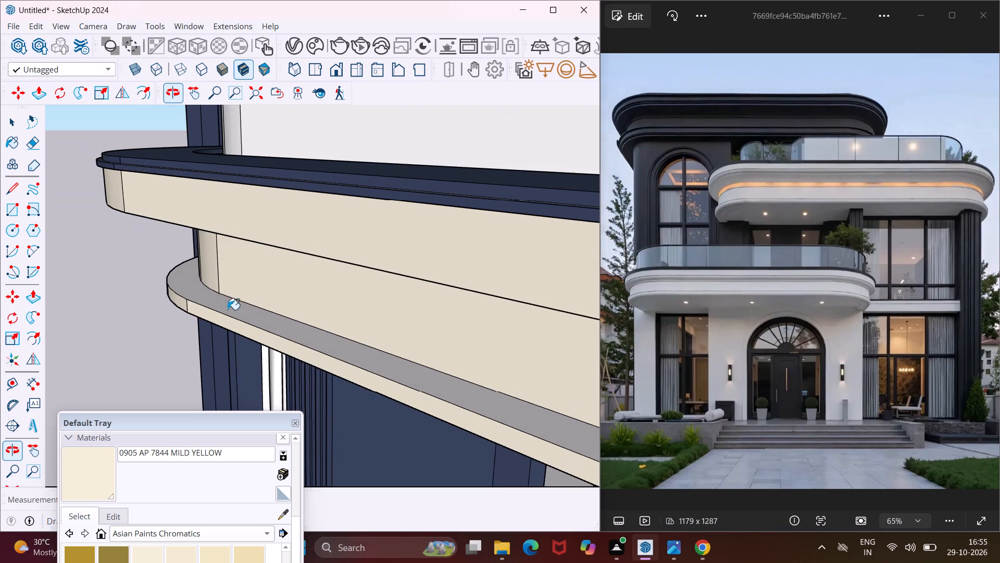
middle_drag(228, 310, 228, 310)
click(221, 299)
scroll(159, 281, down, 8)
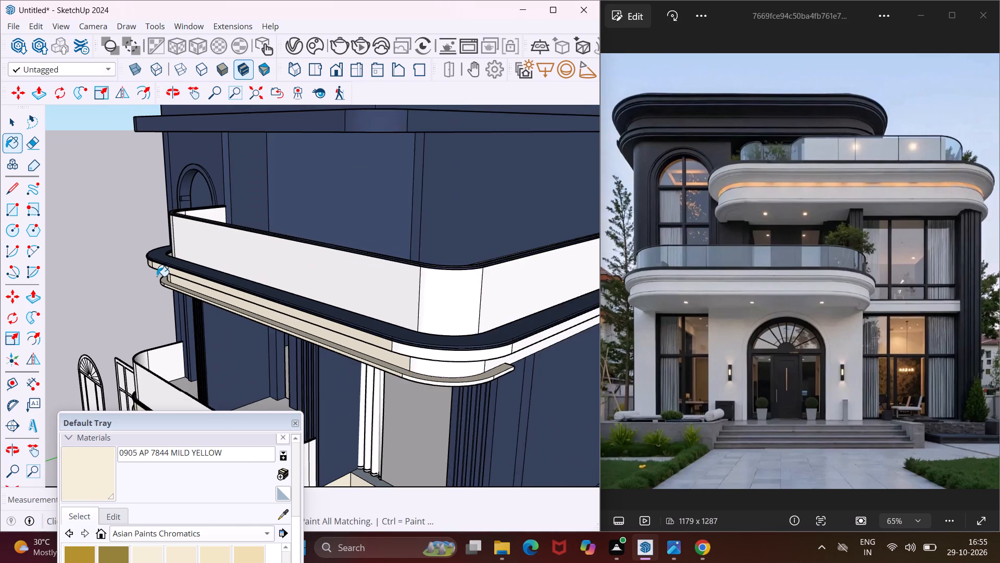
scroll(350, 338, up, 8)
click(377, 342)
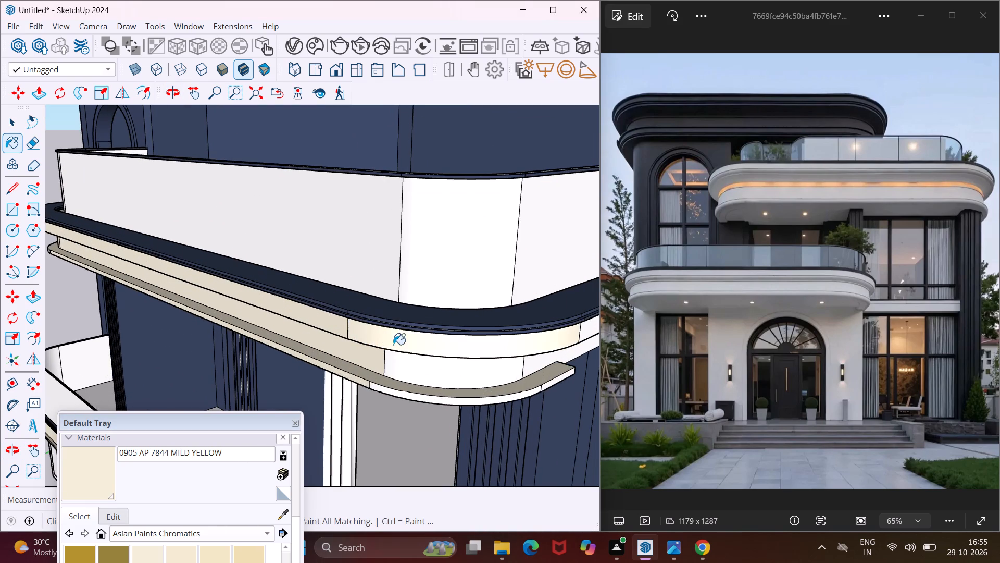
click(418, 366)
click(432, 401)
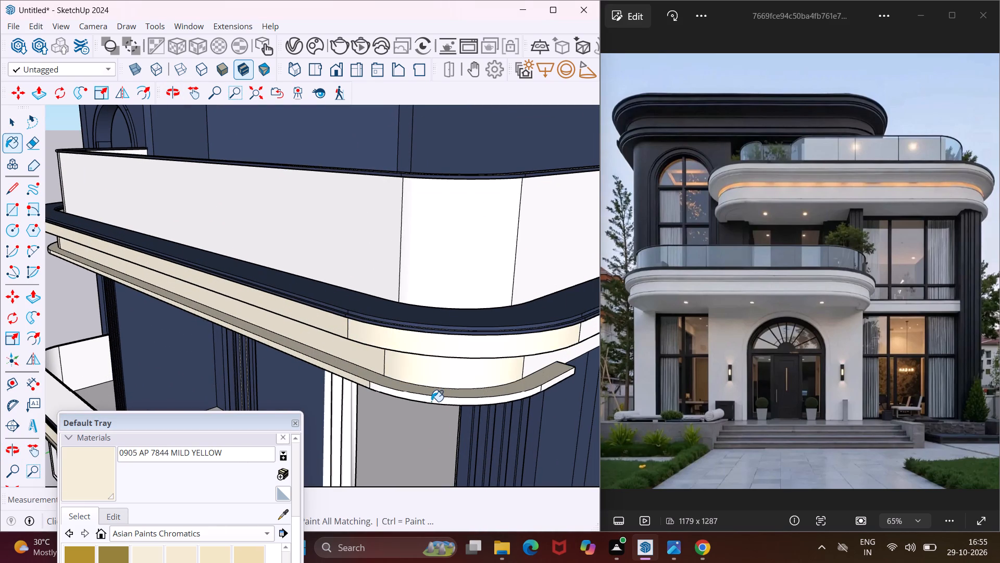
Paint the ledge end, adjoining side wall, side fascia and thin recessed strips past the upper balcony's far corner with 0905 AP 7844 MILD YELLOW.
scroll(370, 365, down, 4)
scroll(502, 376, up, 7)
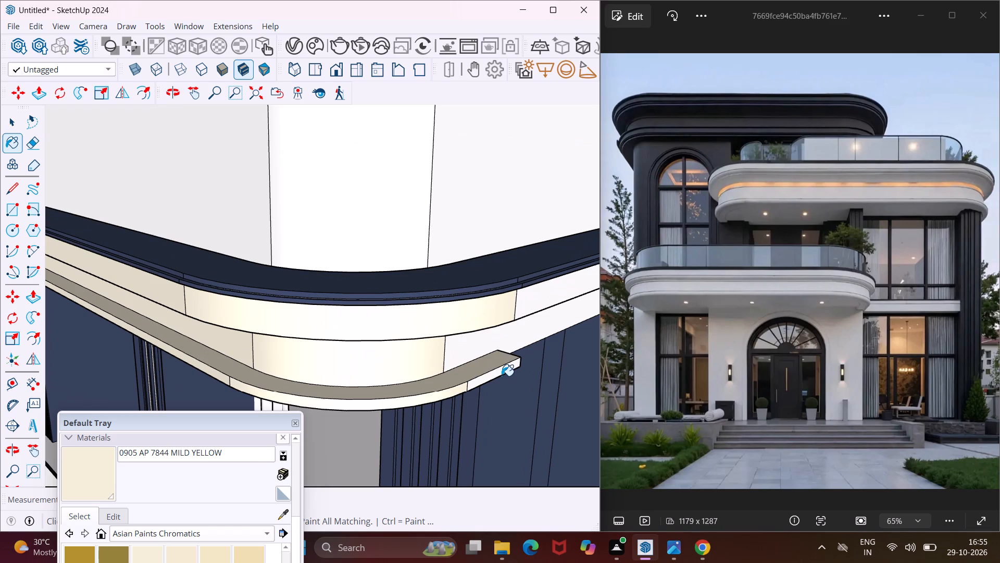
click(502, 376)
click(495, 348)
click(505, 374)
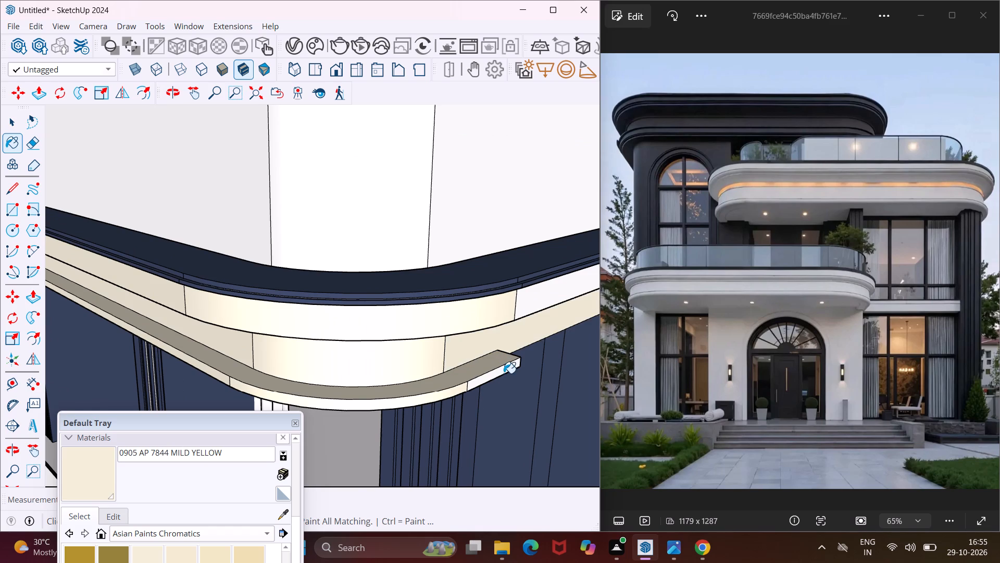
scroll(503, 373, up, 1)
middle_drag(503, 373, 482, 332)
click(543, 274)
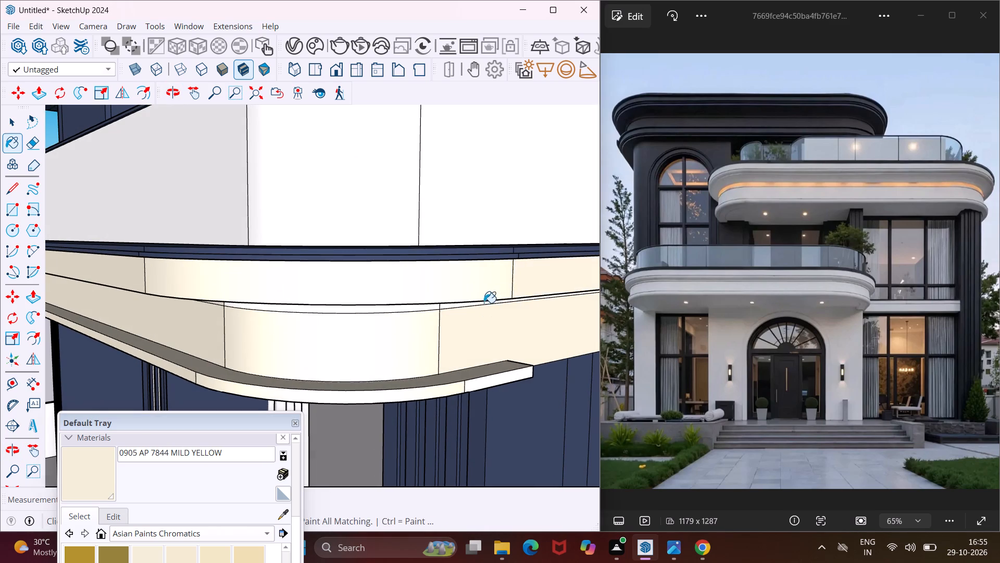
middle_drag(484, 303, 510, 242)
click(369, 301)
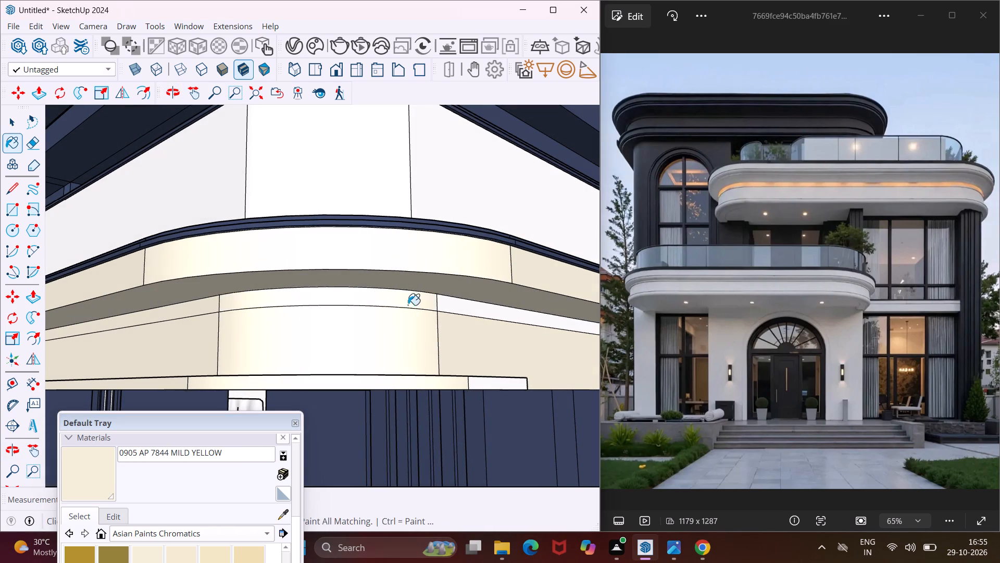
click(444, 309)
Examine the painted facade, balconies and undersides from the front and from below for remaining unpainted surfaces.
scroll(346, 322, down, 12)
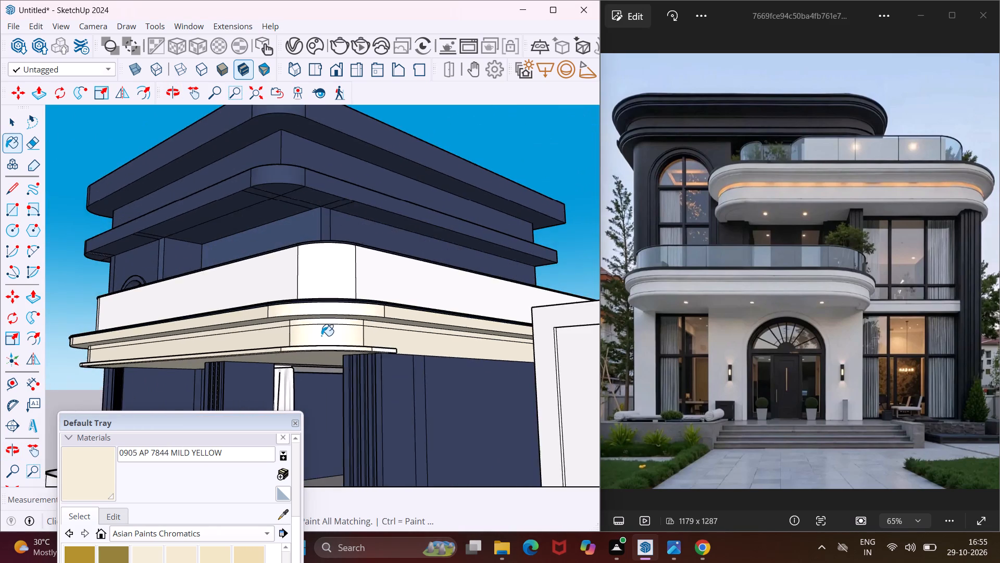
scroll(321, 336, down, 5)
middle_drag(324, 336, 466, 366)
scroll(495, 345, down, 5)
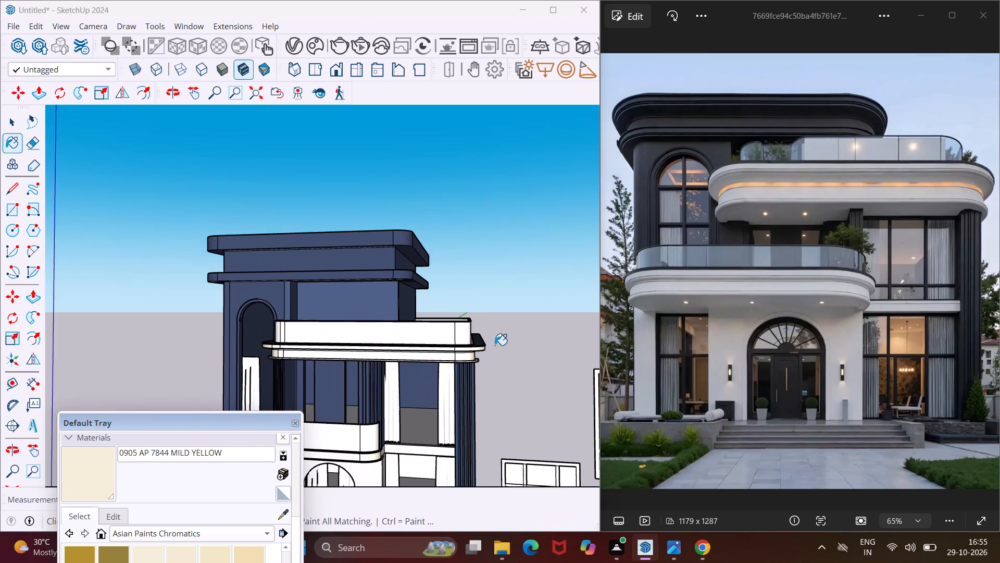
scroll(494, 342, down, 5)
scroll(394, 435, up, 3)
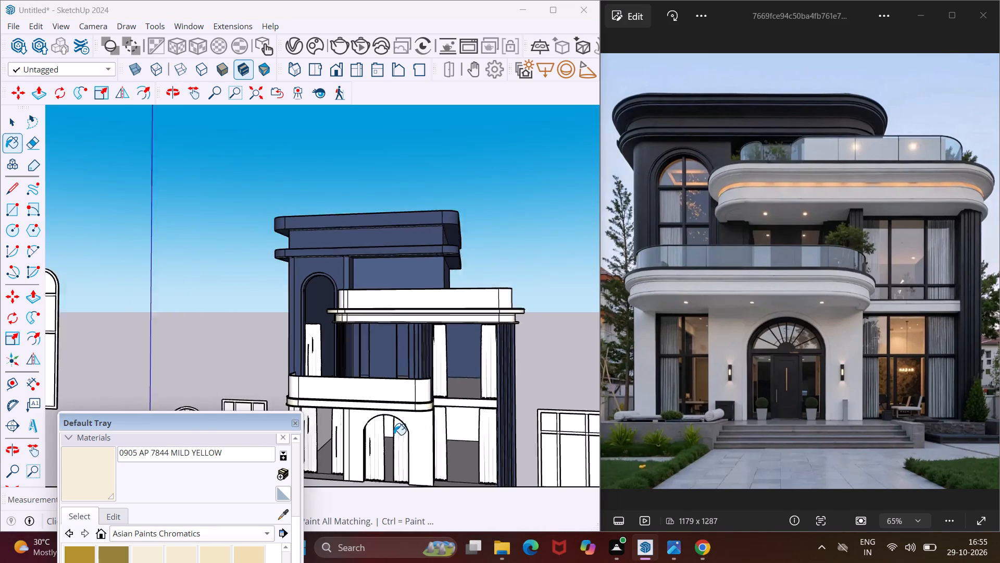
scroll(394, 435, up, 6)
middle_drag(394, 435, 493, 351)
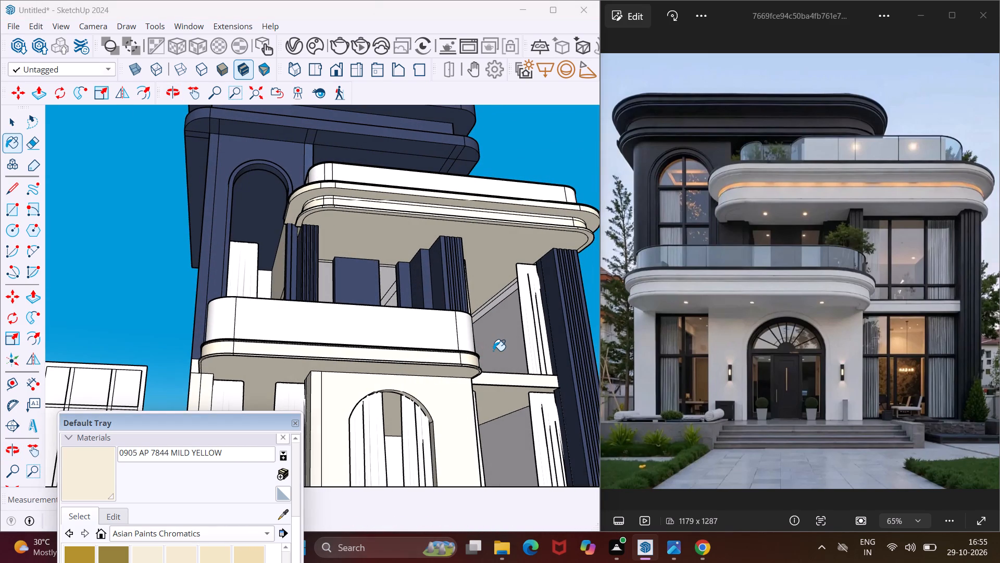
Browse the Asian Paints Chromatics swatches for a dark colour matching the lower balcony's dark trim band.
key(Escape)
scroll(198, 546, up, 5)
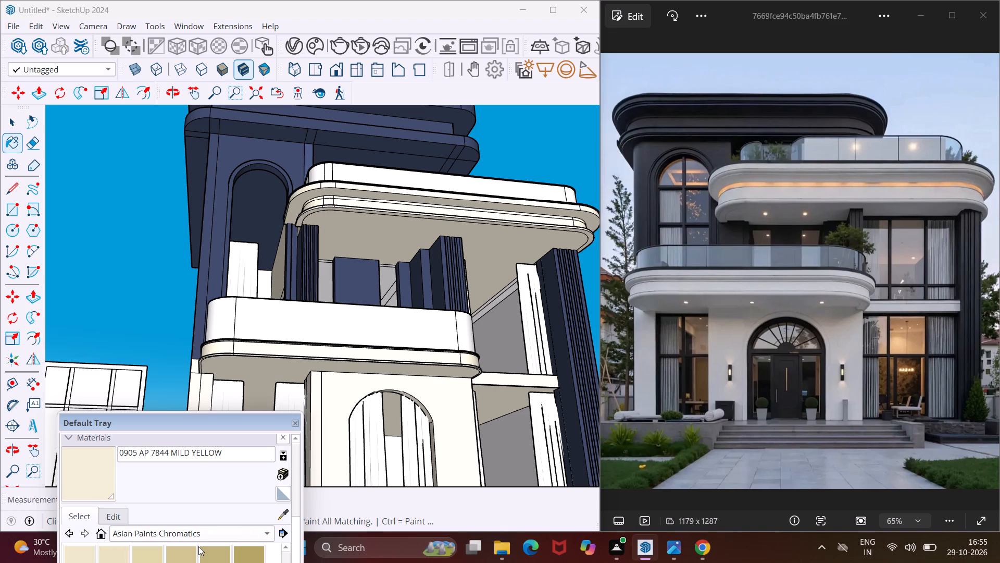
scroll(198, 546, up, 16)
scroll(198, 546, up, 10)
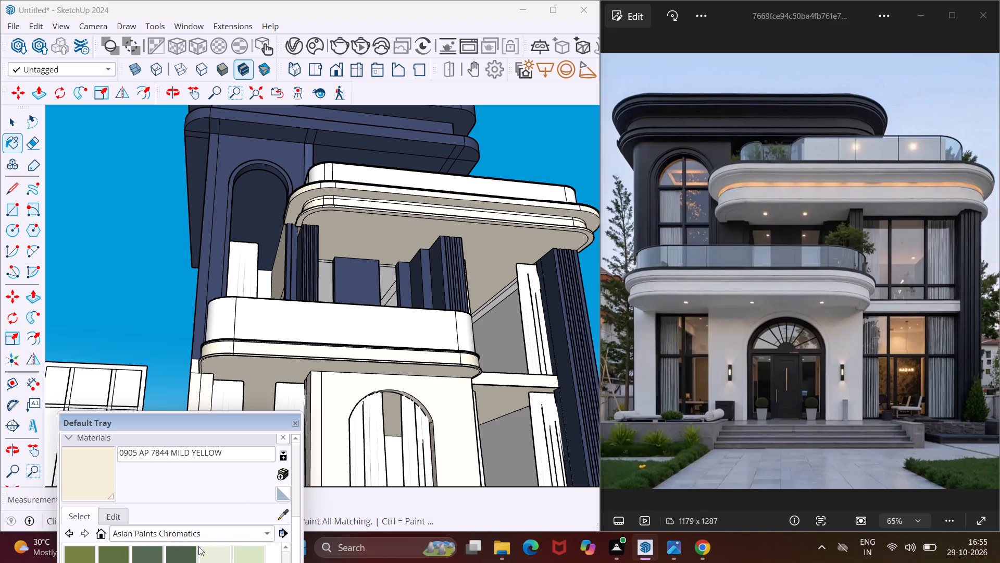
scroll(198, 546, up, 17)
scroll(198, 546, up, 10)
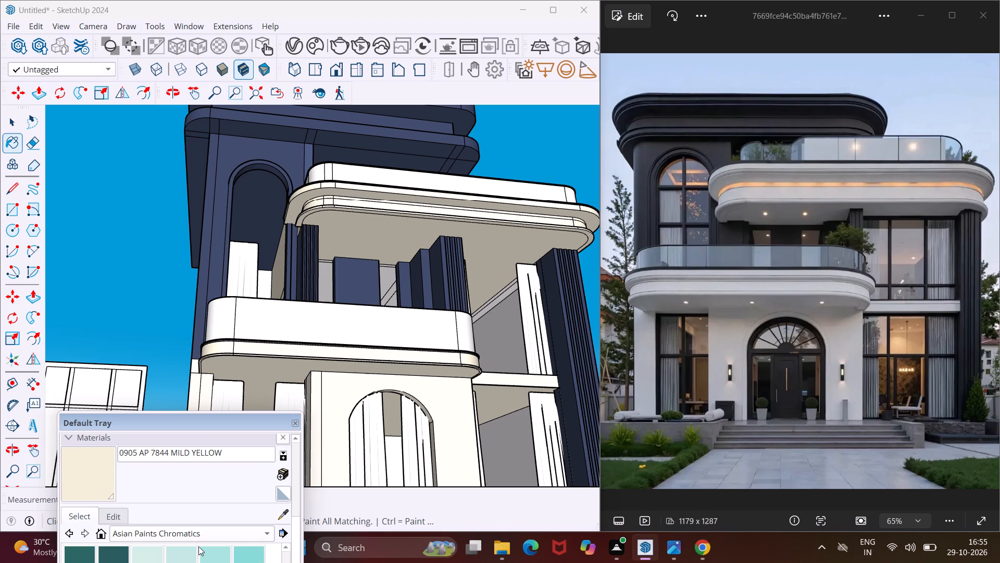
scroll(198, 546, up, 19)
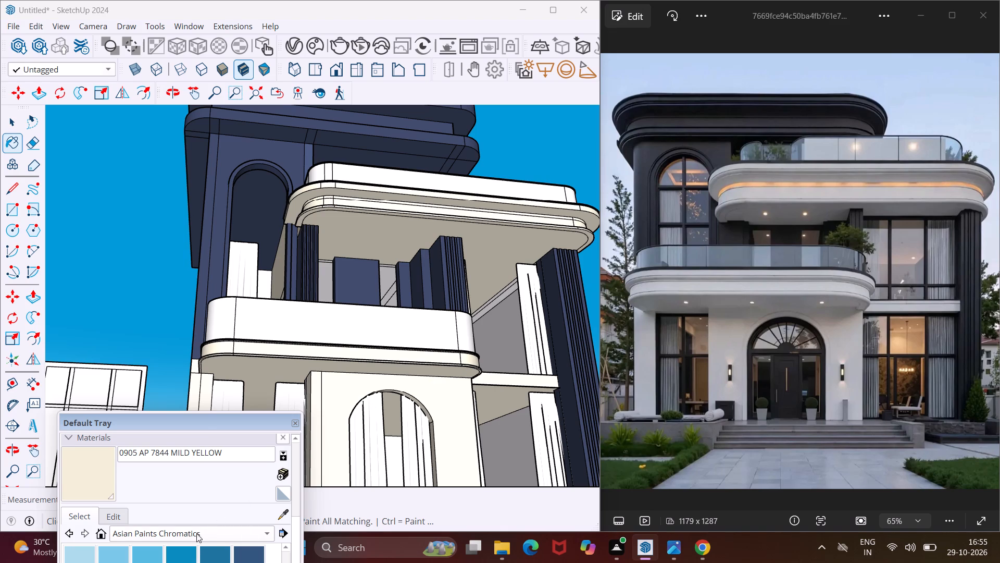
drag(206, 425, 221, 315)
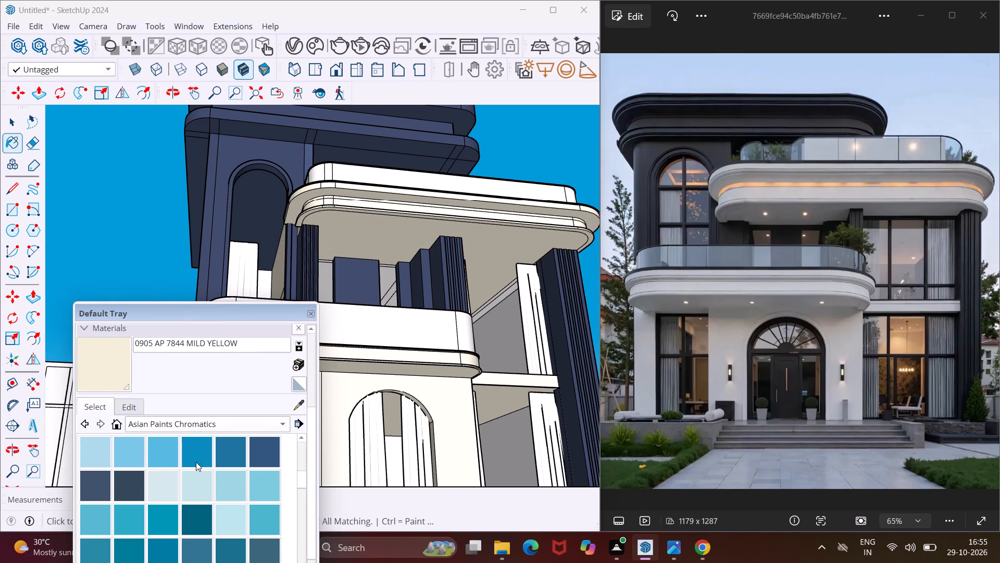
scroll(195, 466, up, 13)
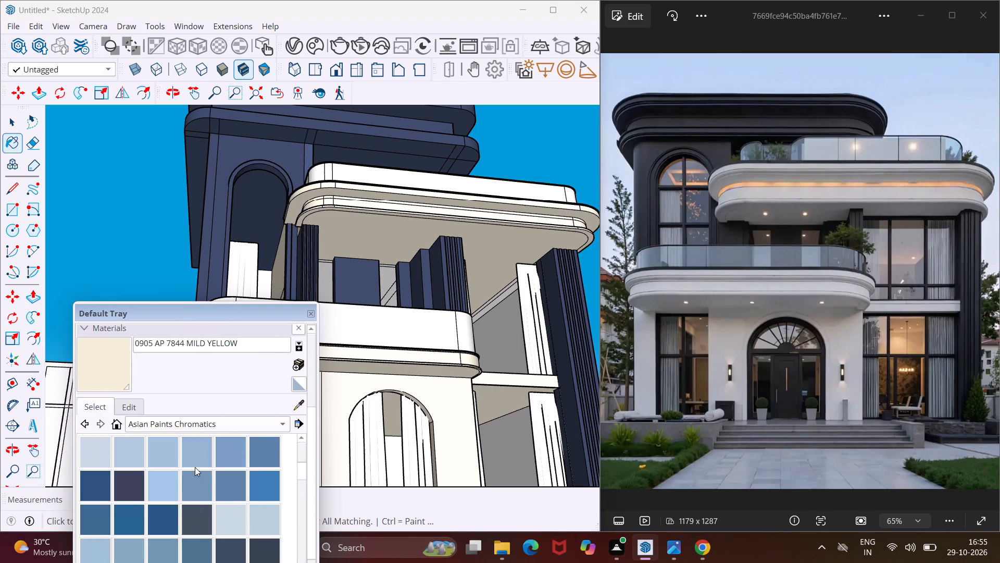
scroll(195, 467, up, 6)
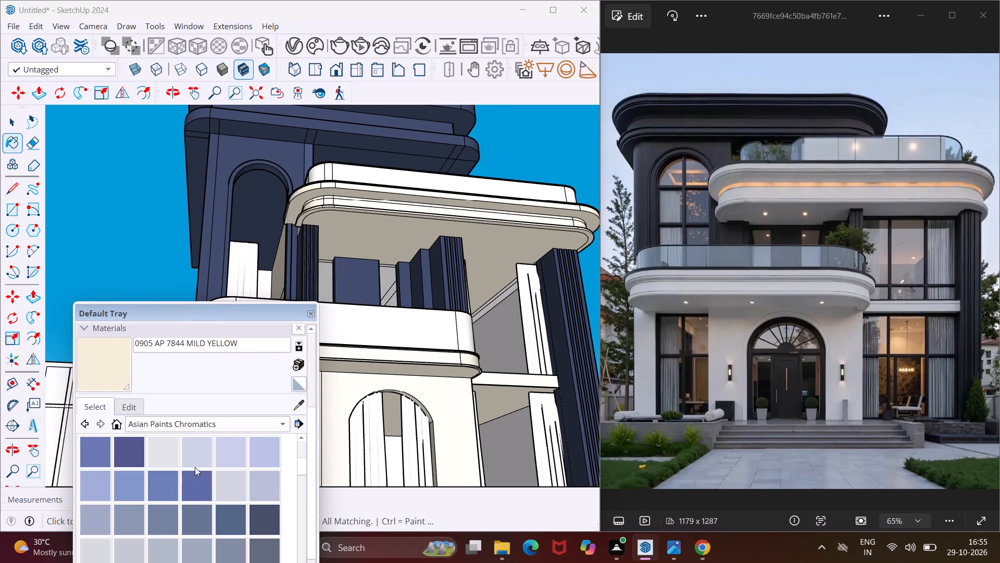
scroll(195, 467, up, 17)
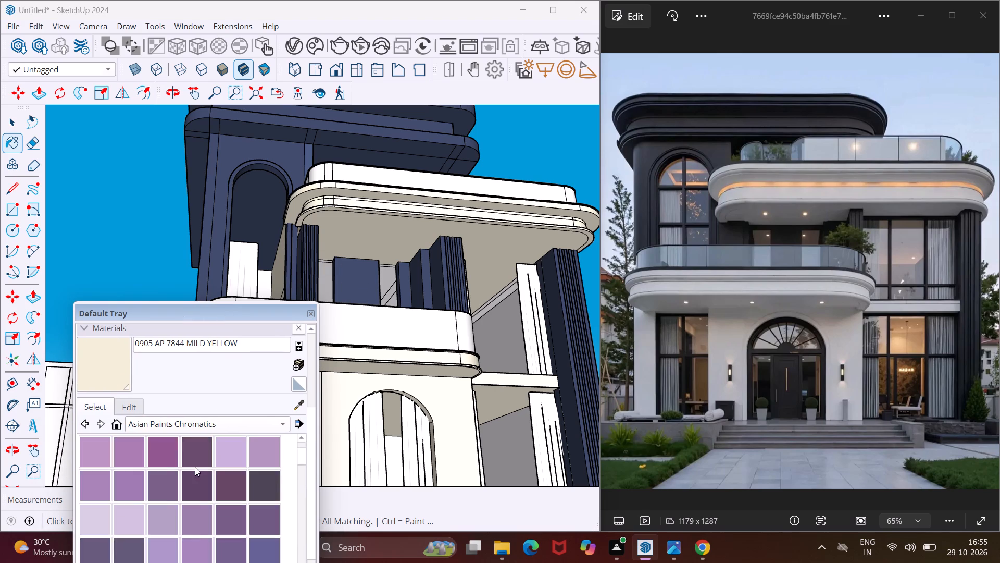
scroll(195, 467, up, 20)
scroll(195, 467, up, 6)
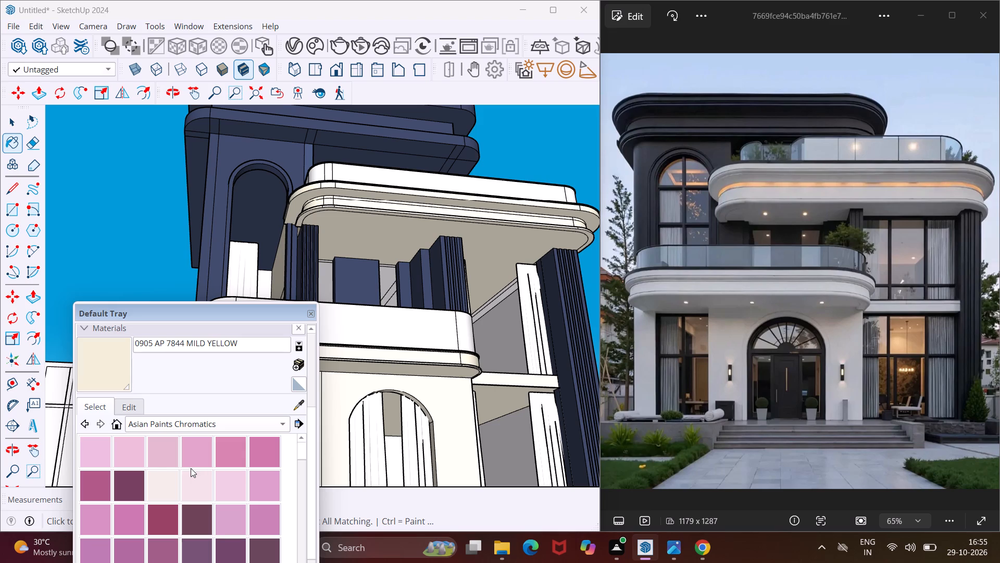
scroll(157, 470, up, 5)
scroll(157, 470, down, 15)
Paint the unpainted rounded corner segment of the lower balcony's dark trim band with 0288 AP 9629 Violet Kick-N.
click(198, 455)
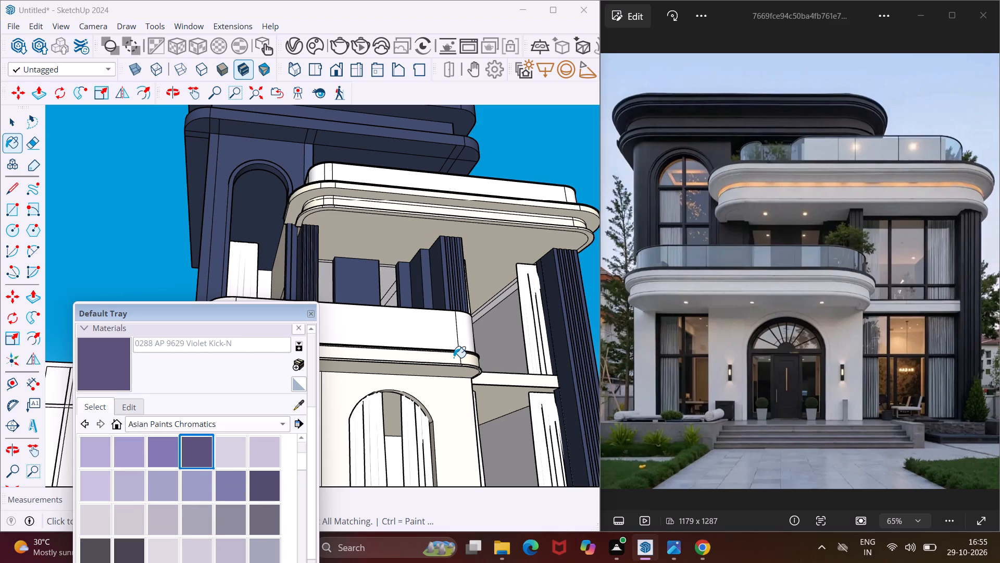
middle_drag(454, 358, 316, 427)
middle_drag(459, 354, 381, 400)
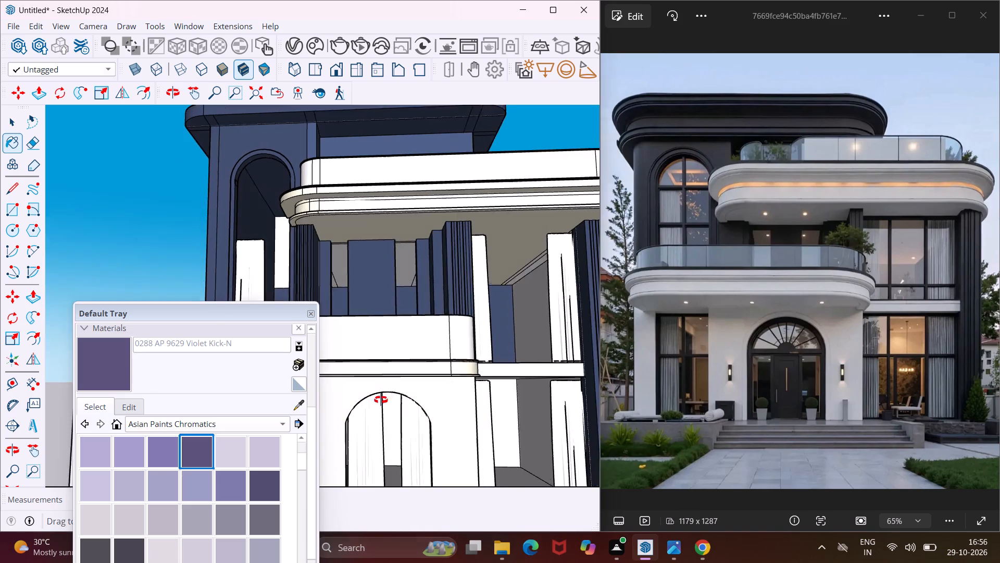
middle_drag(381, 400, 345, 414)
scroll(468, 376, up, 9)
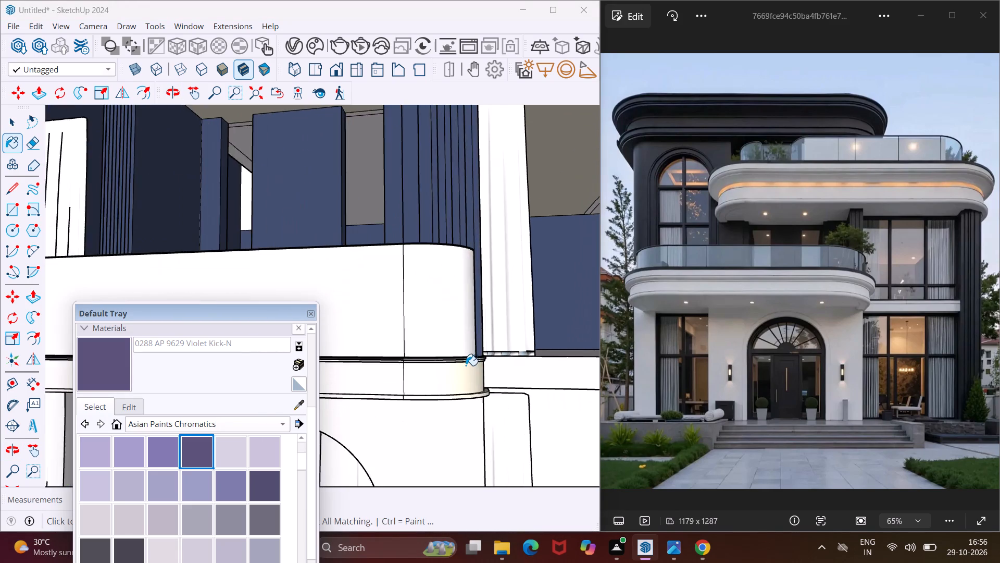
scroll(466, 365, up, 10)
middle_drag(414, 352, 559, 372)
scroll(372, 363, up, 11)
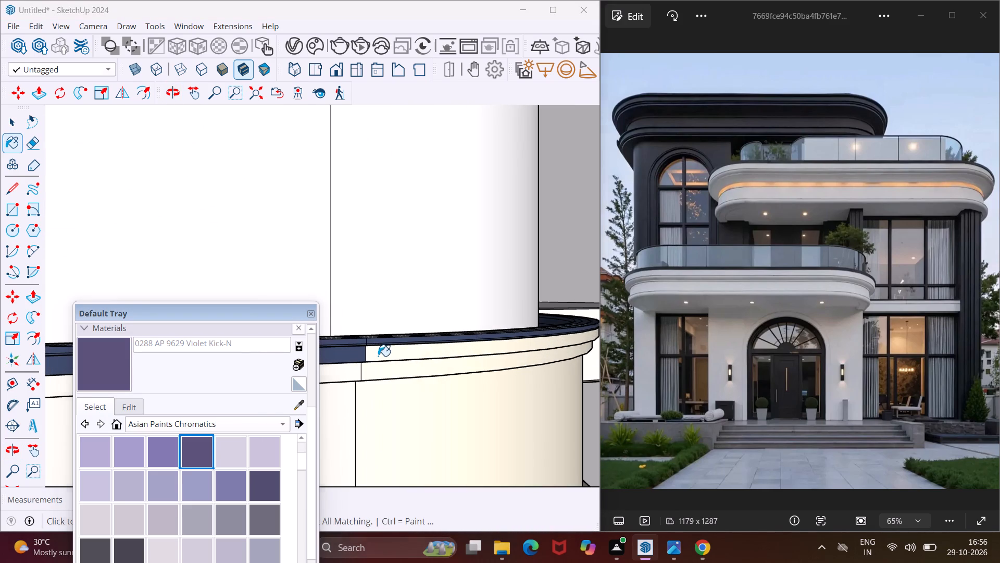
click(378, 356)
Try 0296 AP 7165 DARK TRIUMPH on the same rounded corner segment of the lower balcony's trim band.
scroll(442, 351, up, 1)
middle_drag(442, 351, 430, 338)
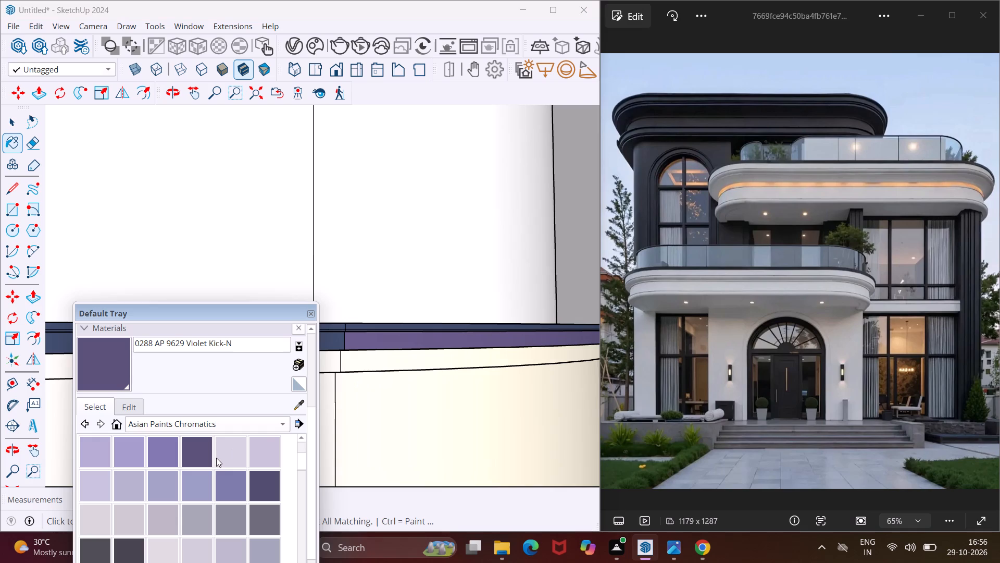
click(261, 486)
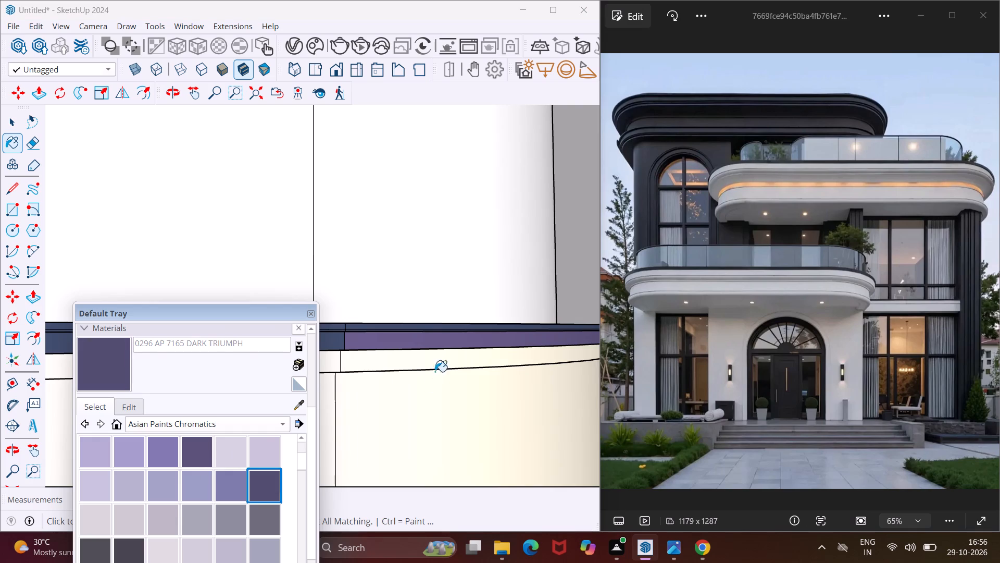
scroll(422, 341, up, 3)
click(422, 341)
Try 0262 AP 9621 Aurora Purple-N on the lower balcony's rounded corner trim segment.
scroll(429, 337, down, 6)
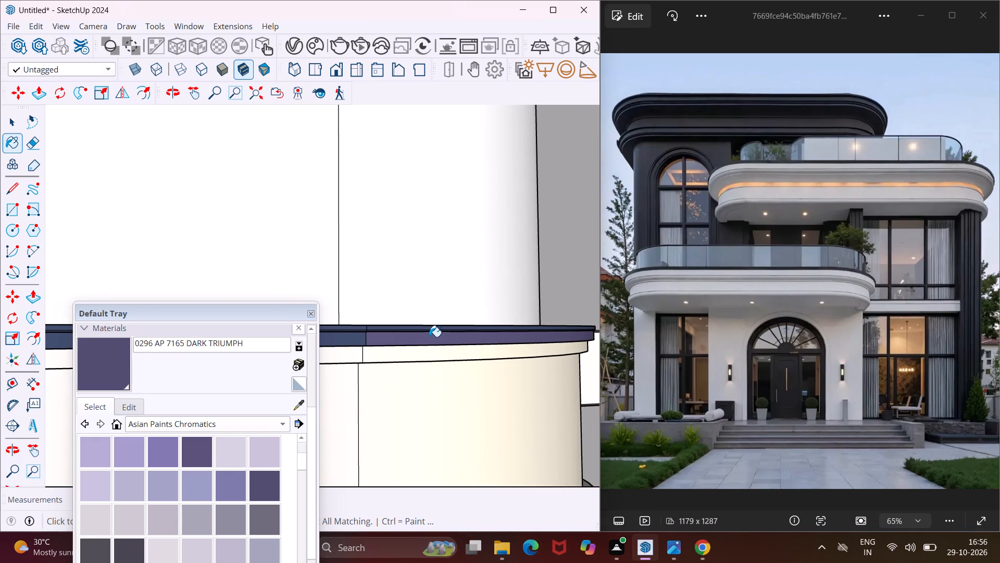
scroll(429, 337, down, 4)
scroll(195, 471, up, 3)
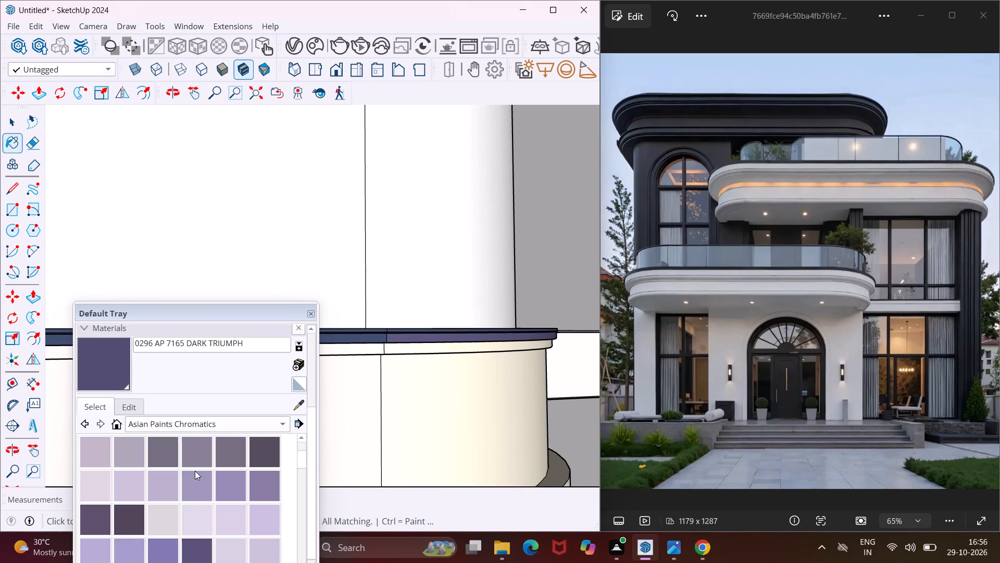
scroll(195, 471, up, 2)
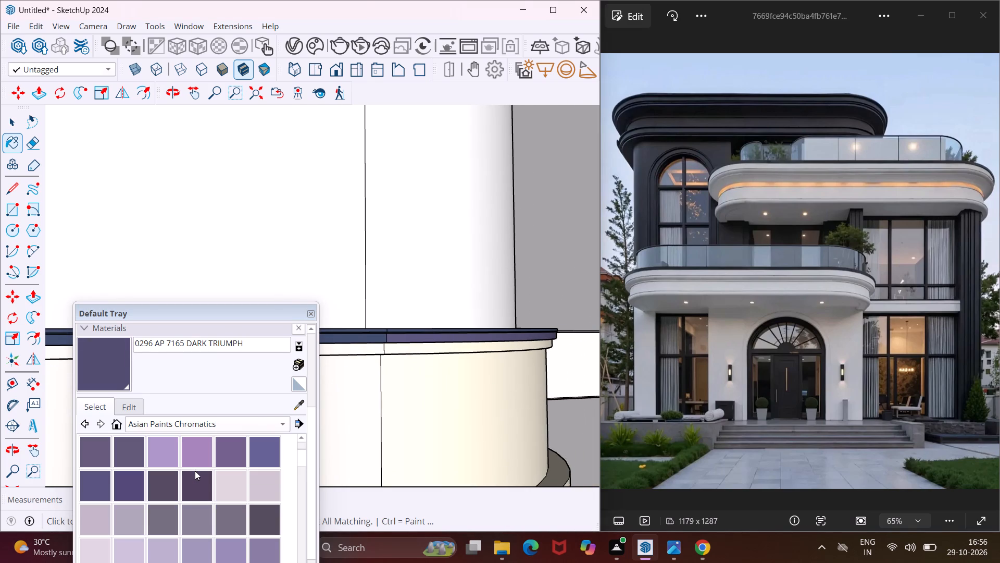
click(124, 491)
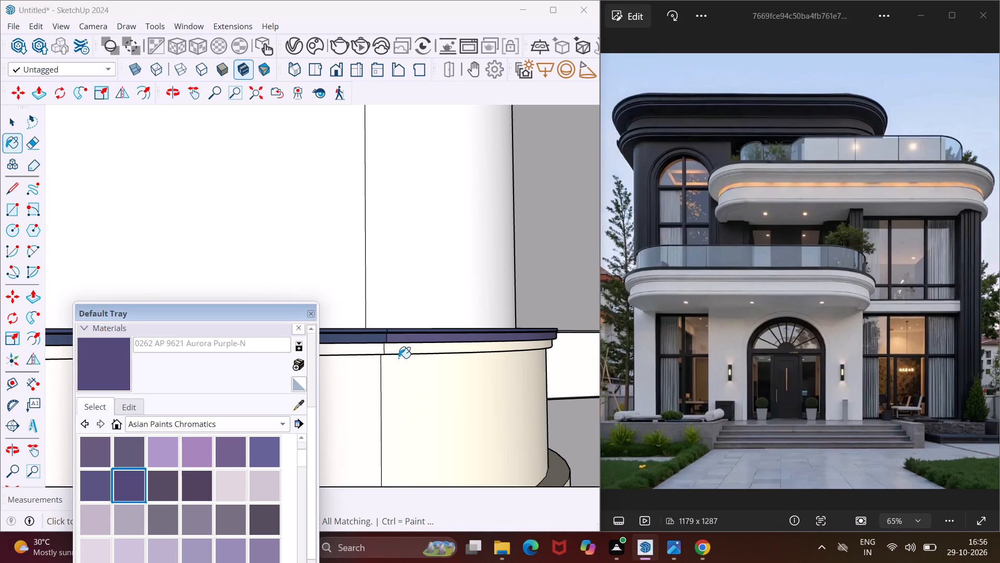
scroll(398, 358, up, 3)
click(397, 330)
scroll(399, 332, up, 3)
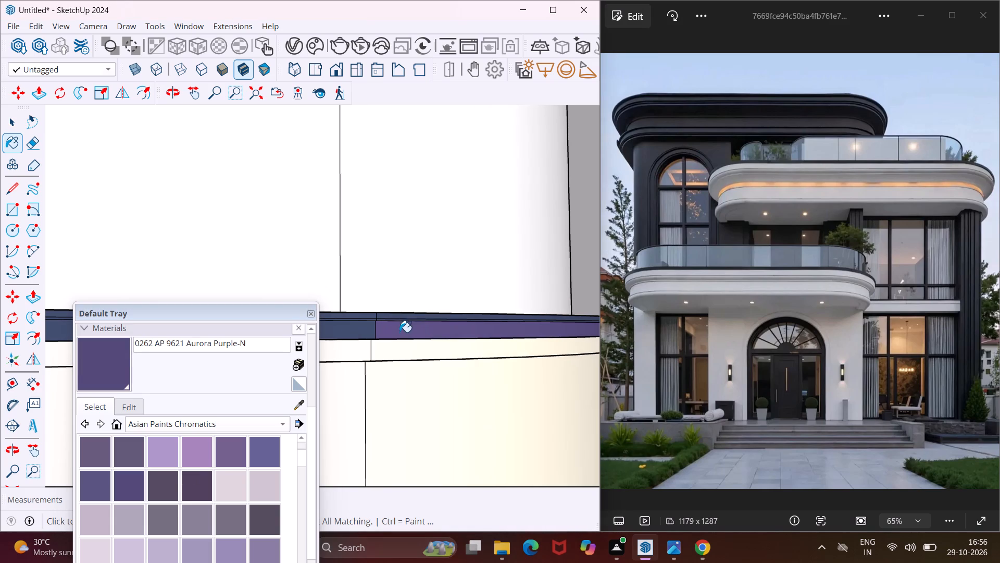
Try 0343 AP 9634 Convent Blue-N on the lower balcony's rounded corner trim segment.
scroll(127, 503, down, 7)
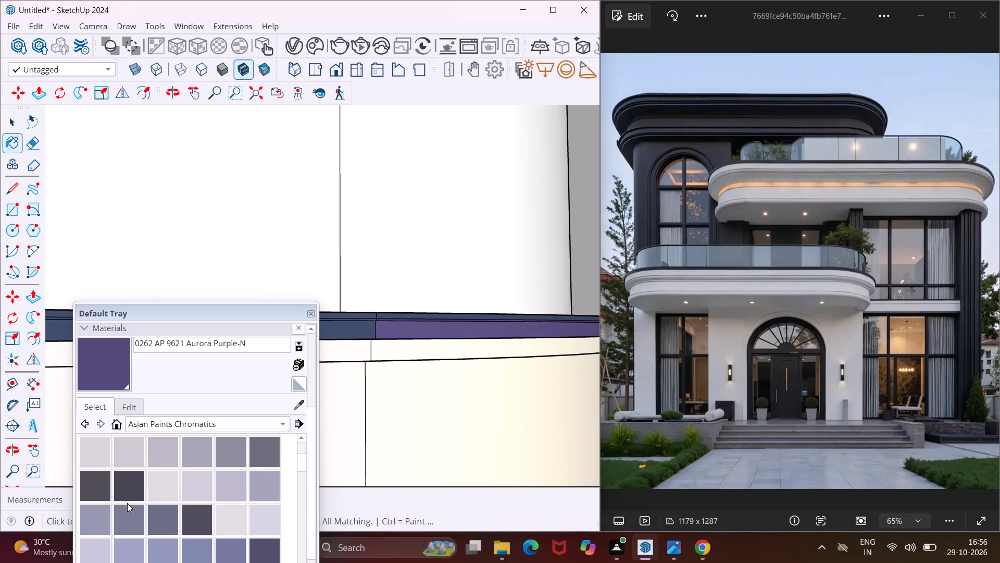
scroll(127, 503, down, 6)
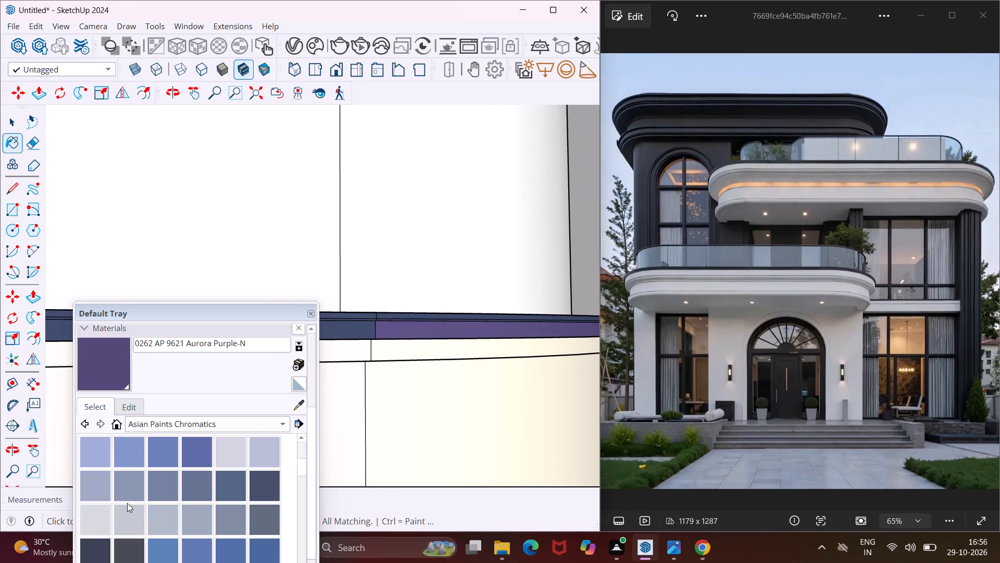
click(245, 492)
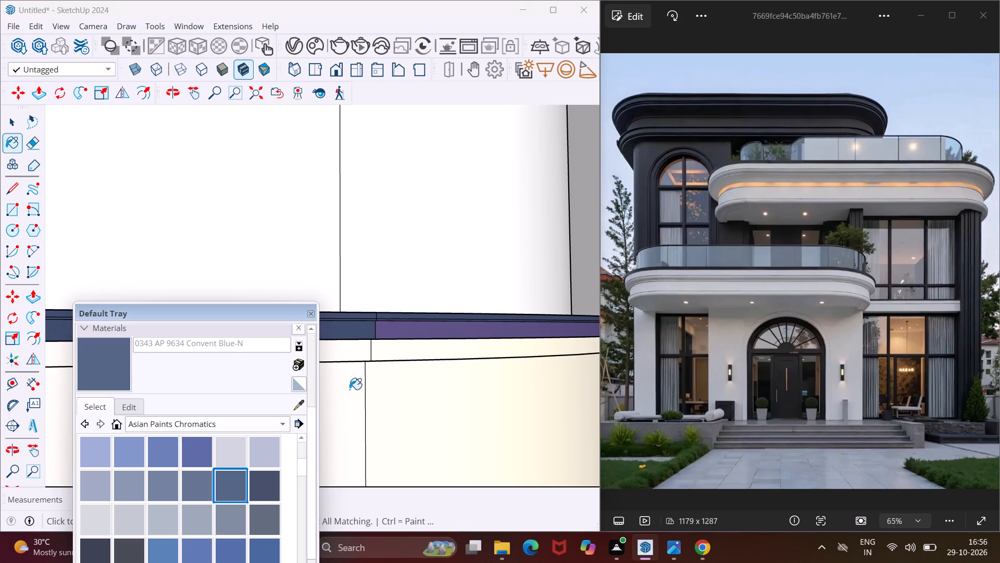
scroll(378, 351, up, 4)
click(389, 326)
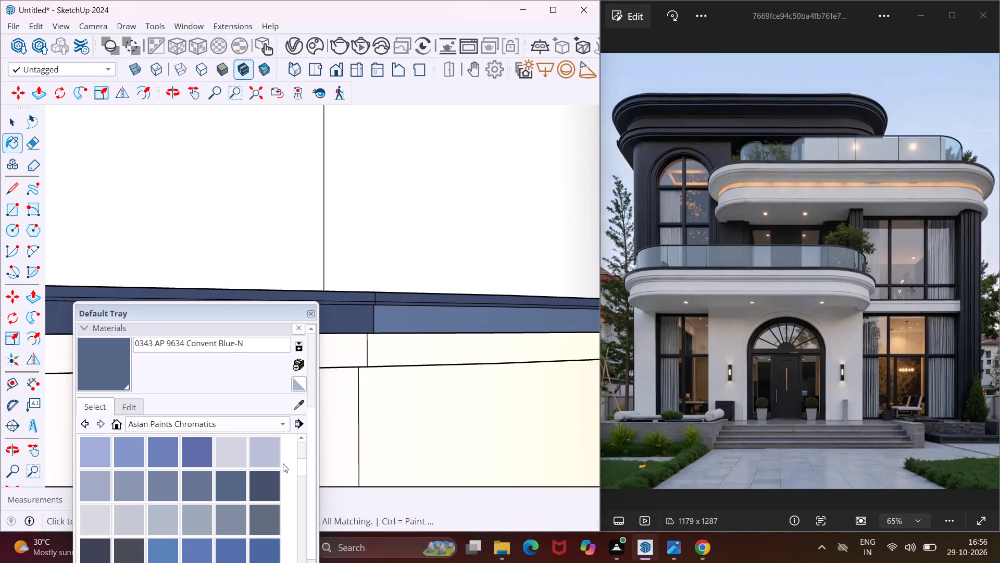
Repaint the lower balcony's rounded corner trim segment with 0344 AP 9635 Ganges Midnight-N.
click(273, 483)
click(409, 324)
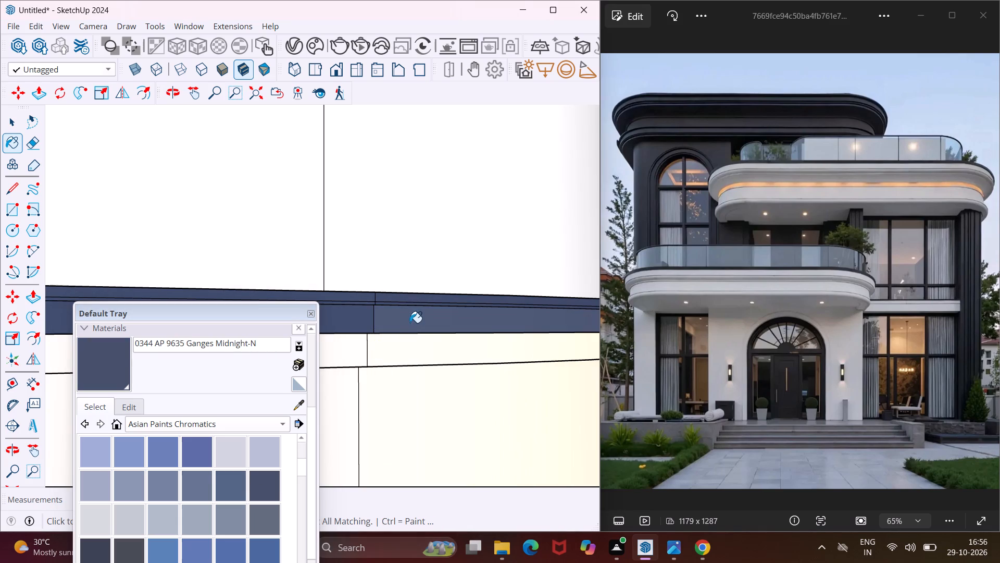
Paint the light end faces of the lower balcony's trim band and bottom ledge past the corner with 0344 AP 9635 Ganges Midnight-N.
scroll(366, 330, down, 15)
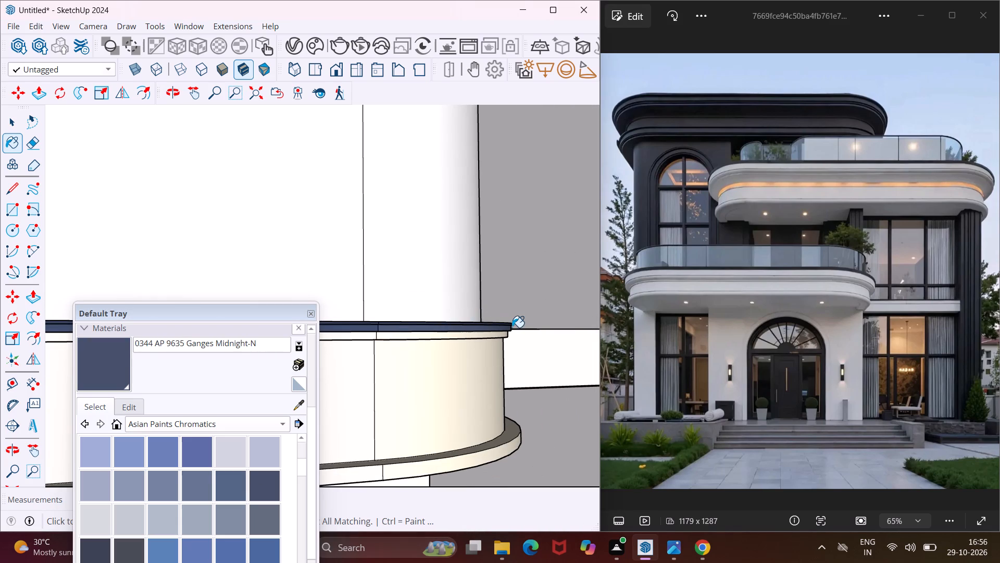
middle_drag(511, 327, 277, 324)
scroll(531, 327, up, 6)
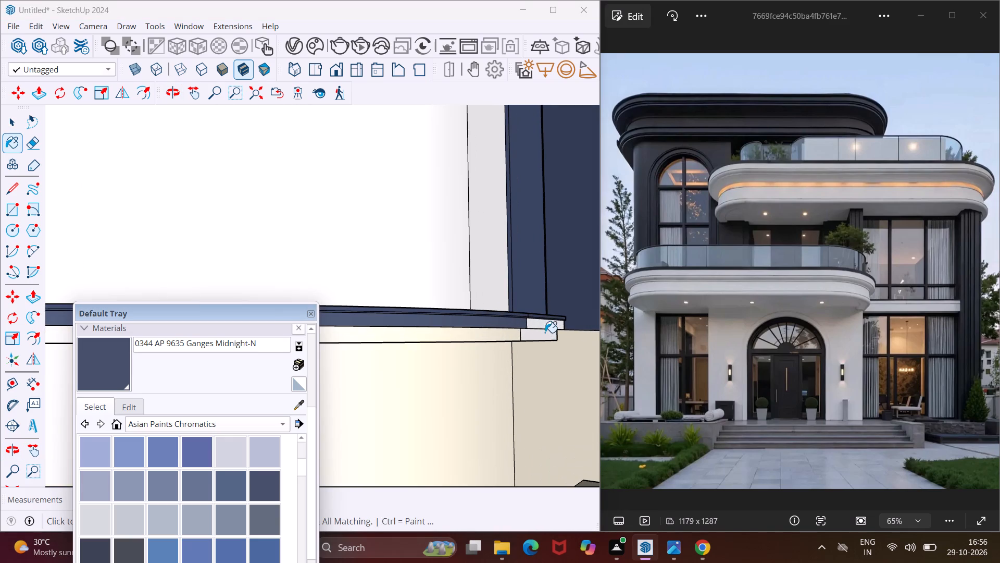
click(542, 328)
click(541, 339)
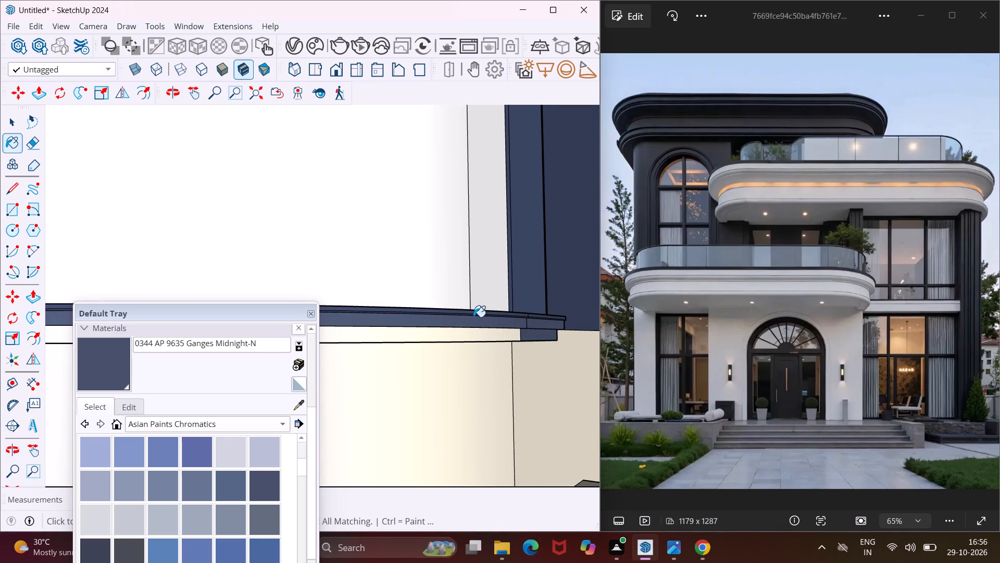
scroll(473, 317, down, 6)
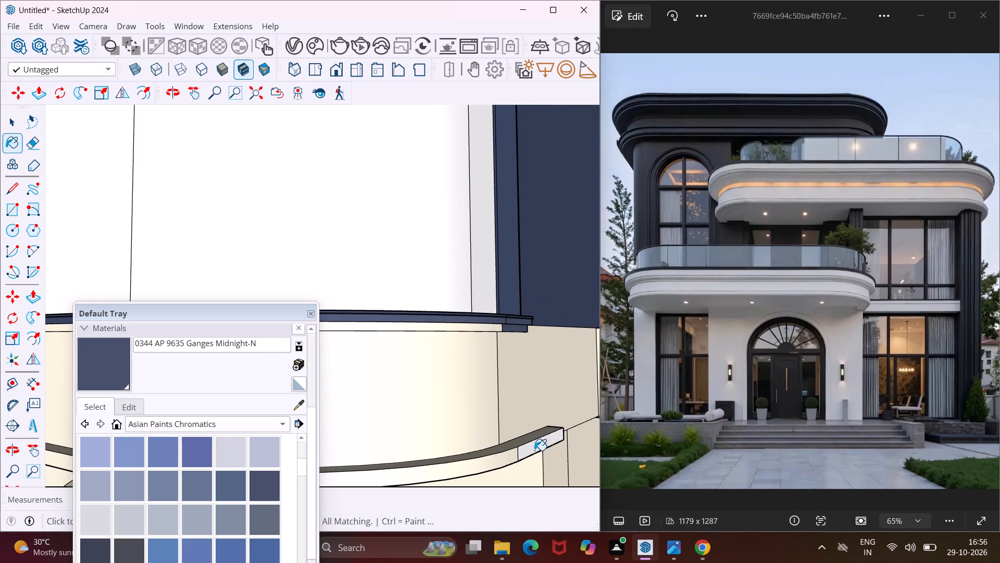
click(534, 450)
Examine the lower balcony's painted corner and the whole villa with its detached windows, and leave the Paint Bucket tool.
middle_drag(486, 337, 637, 388)
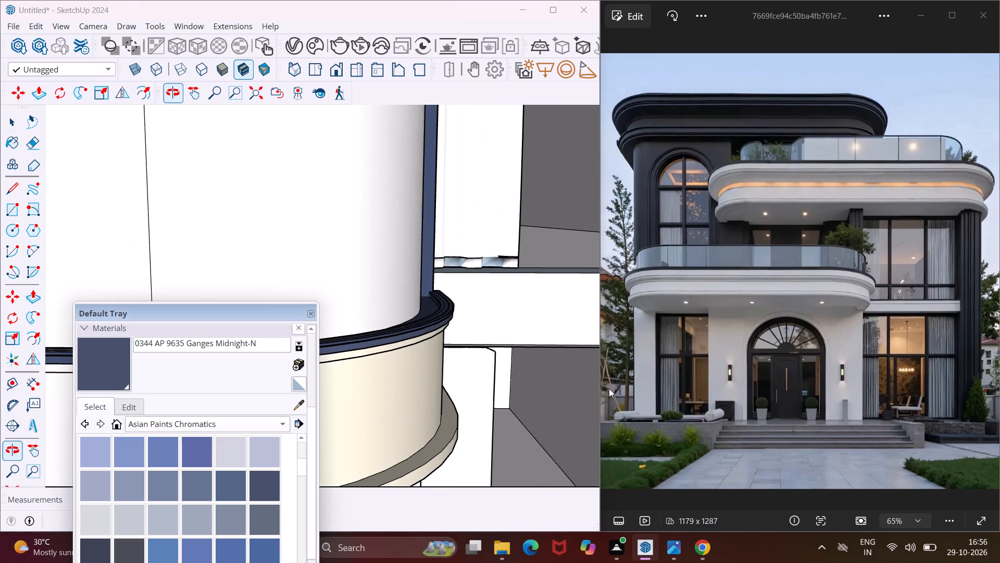
scroll(471, 376, down, 16)
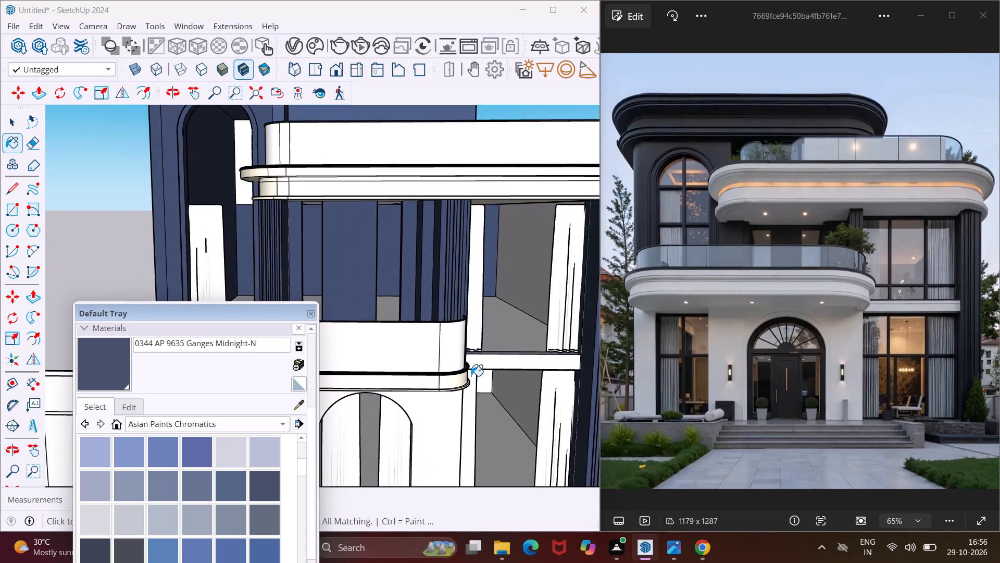
scroll(471, 376, down, 18)
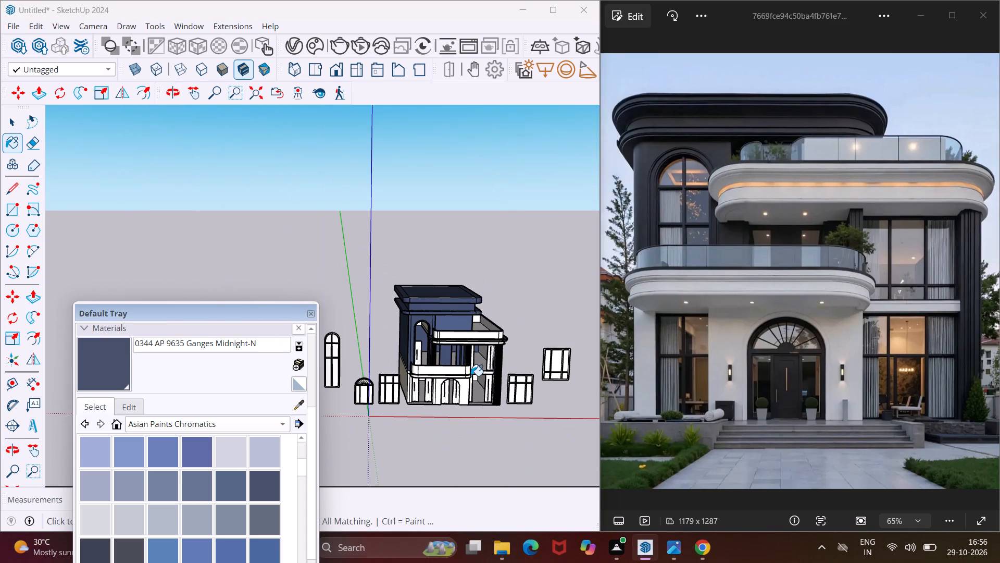
key(Escape)
key(space)
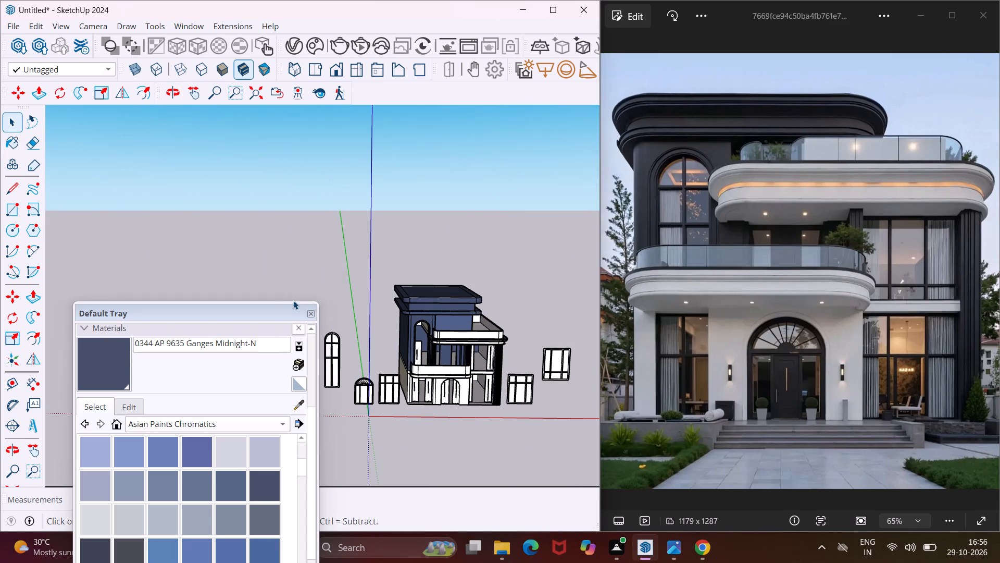
Move the Default Tray clear of the detached arched window and door models.
drag(279, 310, 146, 497)
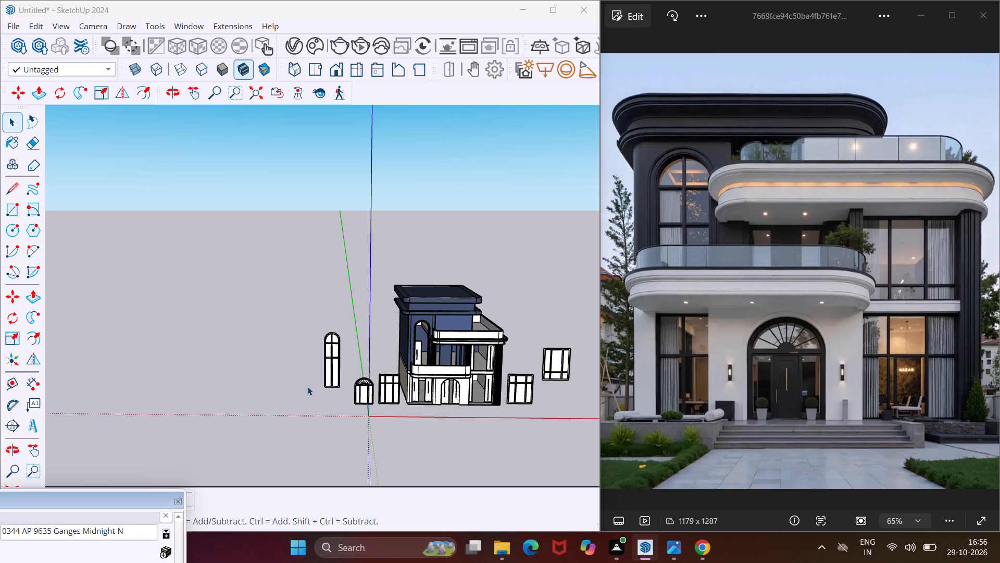
scroll(320, 362, up, 8)
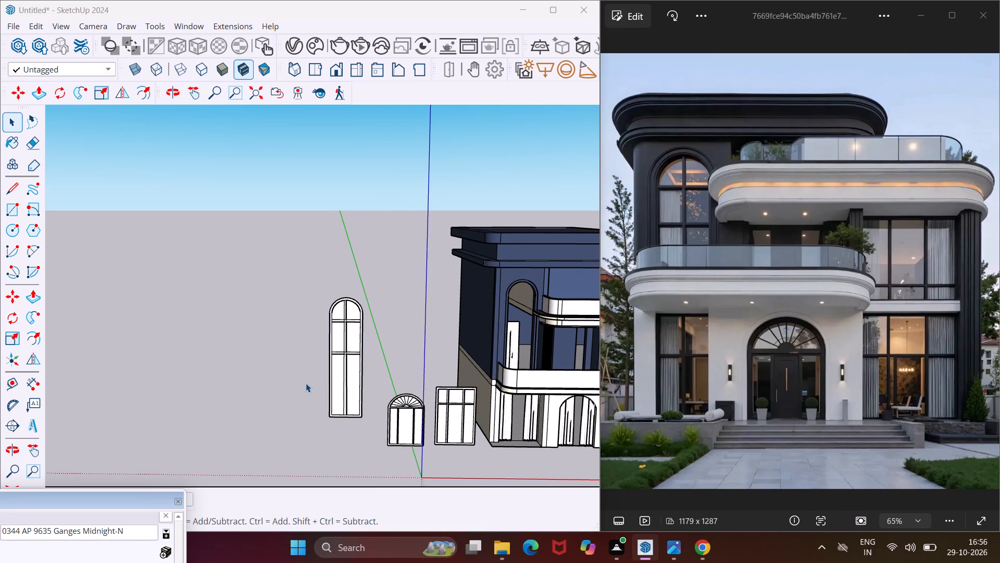
Bring the Default Tray back into view and choose Color M07 from the Colors material collection.
drag(129, 498, 201, 354)
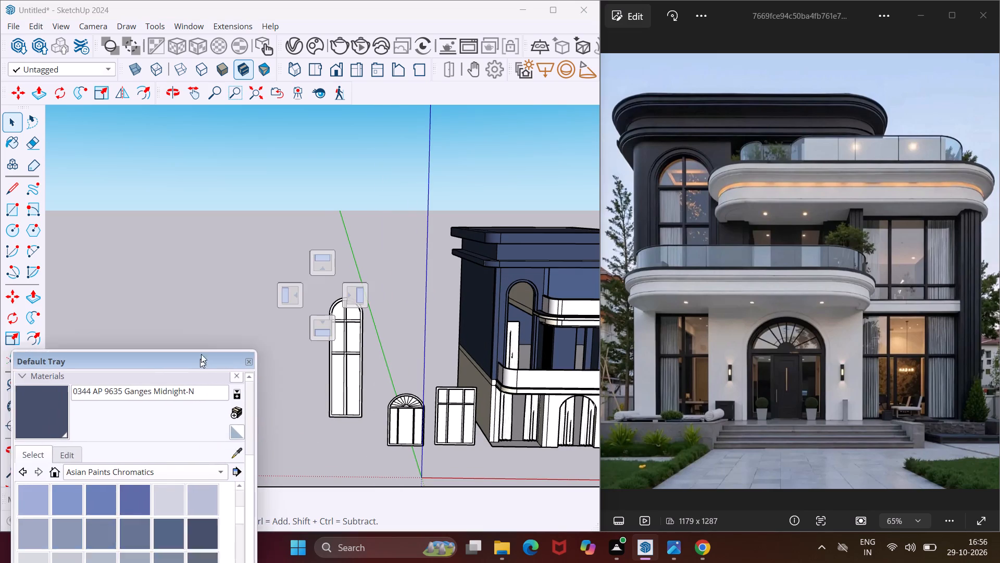
drag(201, 354, 216, 290)
click(215, 407)
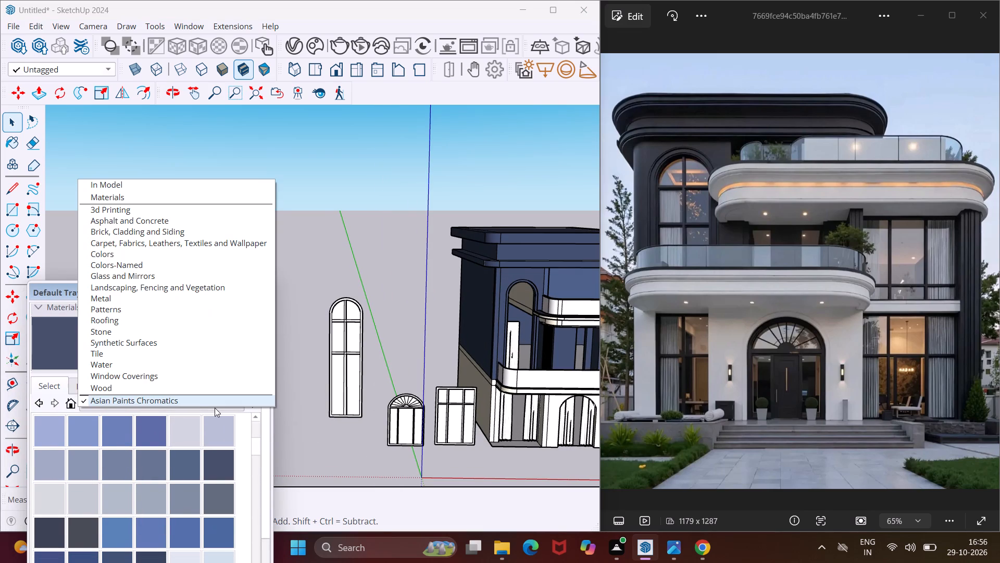
click(156, 258)
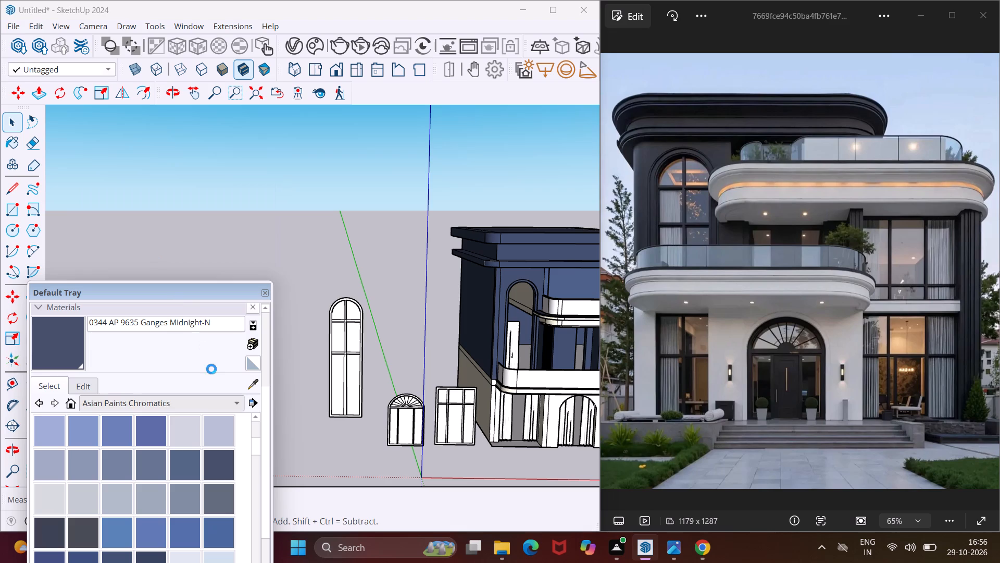
scroll(151, 455, down, 4)
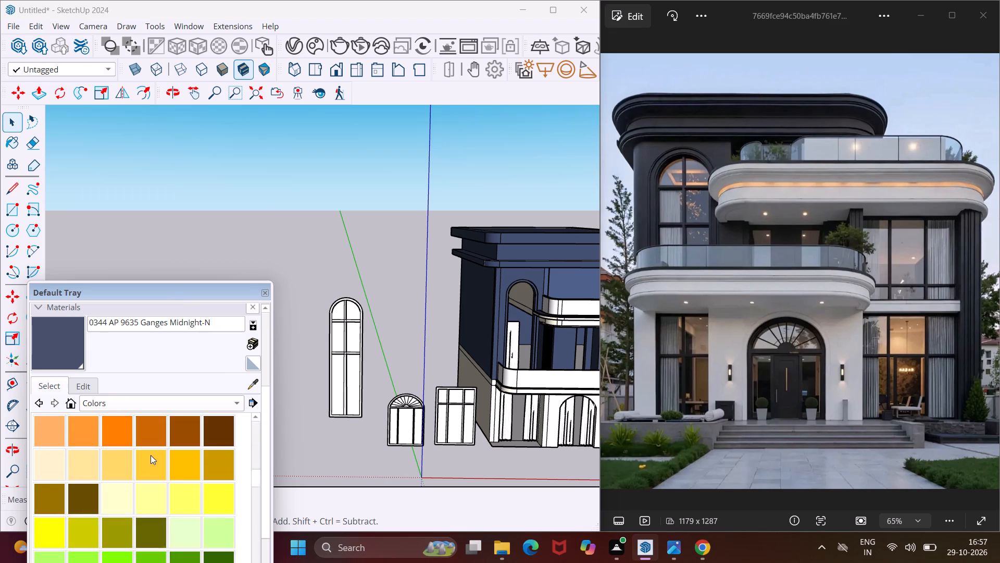
scroll(151, 455, down, 14)
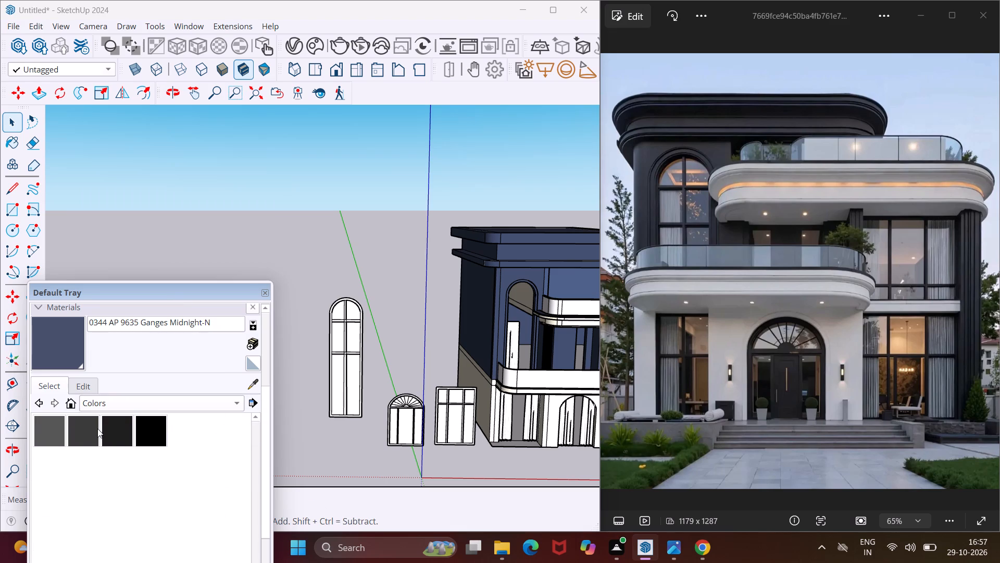
click(96, 427)
Paint the tall arched window's outer frame, upper mullion and upper crossbar with Color M07.
scroll(330, 313, up, 4)
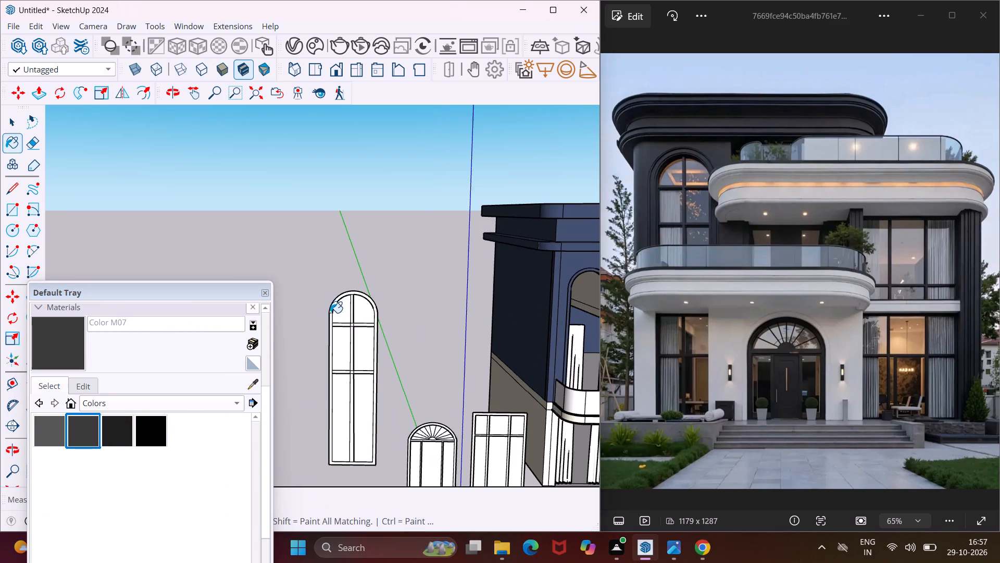
scroll(330, 313, up, 20)
click(330, 313)
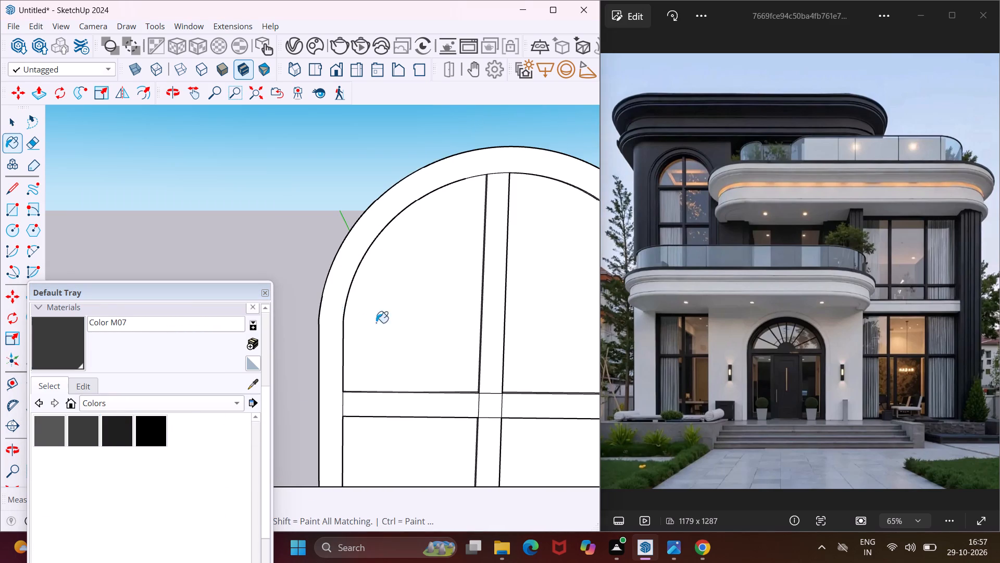
click(488, 388)
click(478, 406)
click(510, 407)
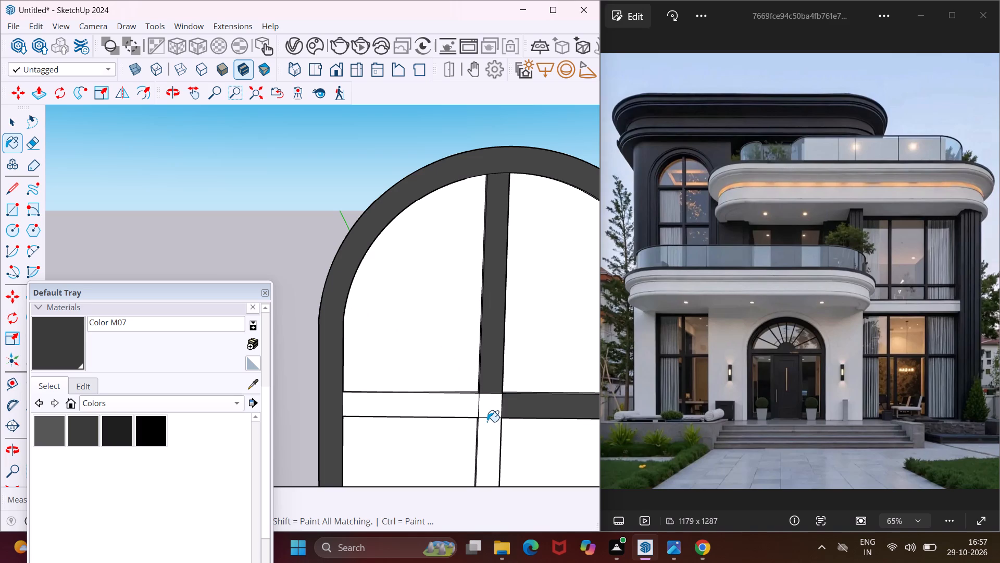
click(487, 422)
click(488, 399)
click(458, 404)
Paint the tall arched window's lower mullion and second crossbar, including their intersection, with Color M07.
scroll(386, 372, down, 6)
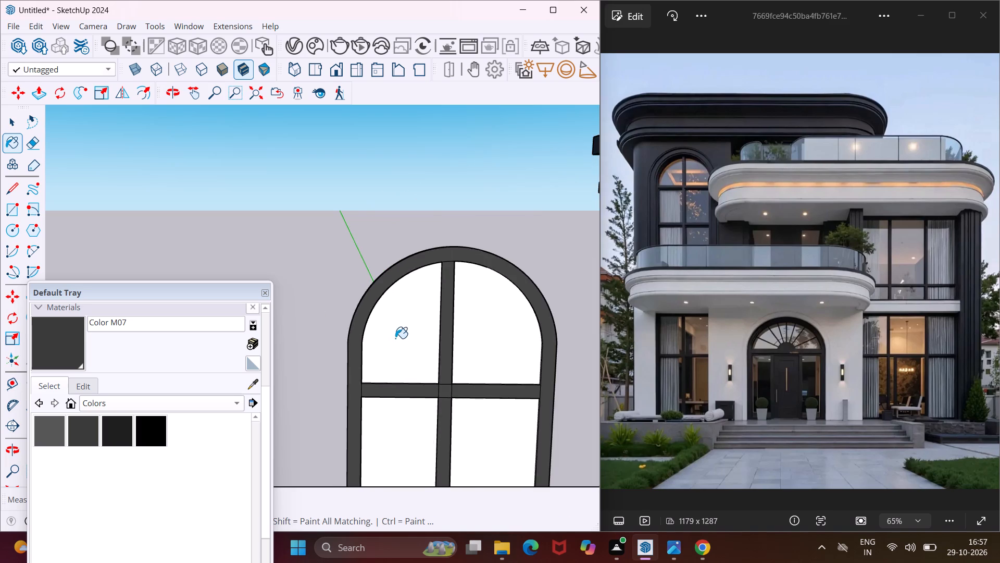
scroll(395, 338, down, 20)
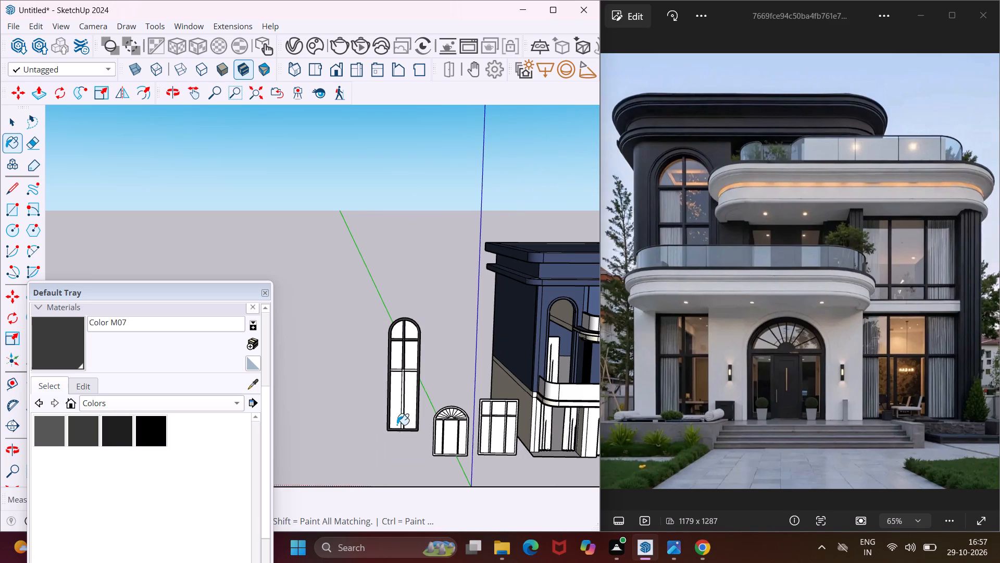
scroll(395, 418, up, 19)
click(415, 258)
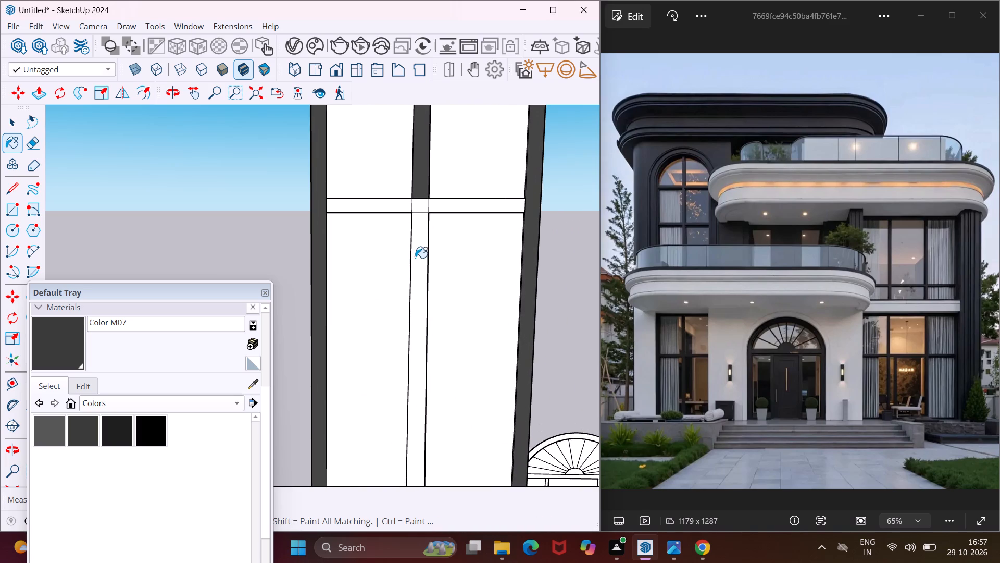
click(402, 213)
drag(434, 207, 439, 207)
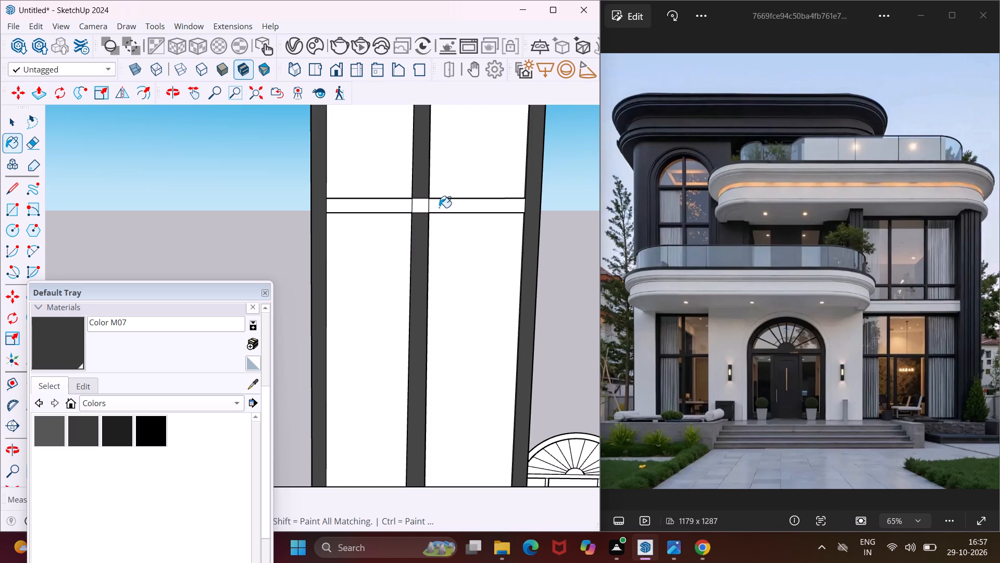
click(420, 206)
click(396, 210)
Paint the arched door's outer frame, transom bar, first vertical mullion and semicircular fanlight hub with Color M07.
scroll(371, 202, down, 16)
scroll(440, 365, up, 10)
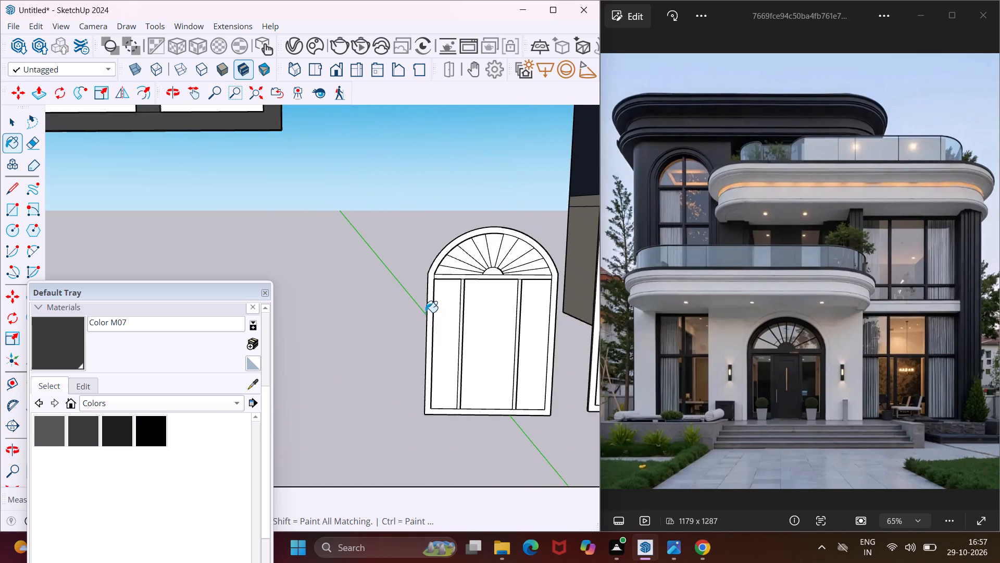
scroll(426, 312, up, 3)
click(434, 262)
click(475, 256)
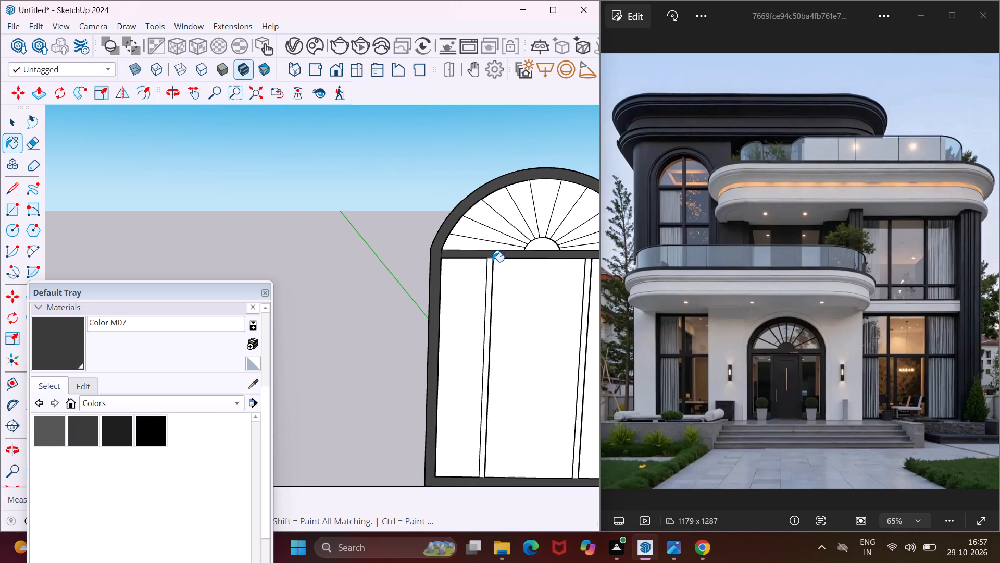
click(490, 270)
scroll(467, 253, down, 5)
scroll(513, 253, up, 8)
click(513, 247)
Paint the thin edge faces along the fanlight hub's left half and crown, plus the adjoining transom top face, with Color M07.
scroll(517, 239, up, 8)
middle_drag(517, 239, 660, 345)
scroll(441, 230, up, 3)
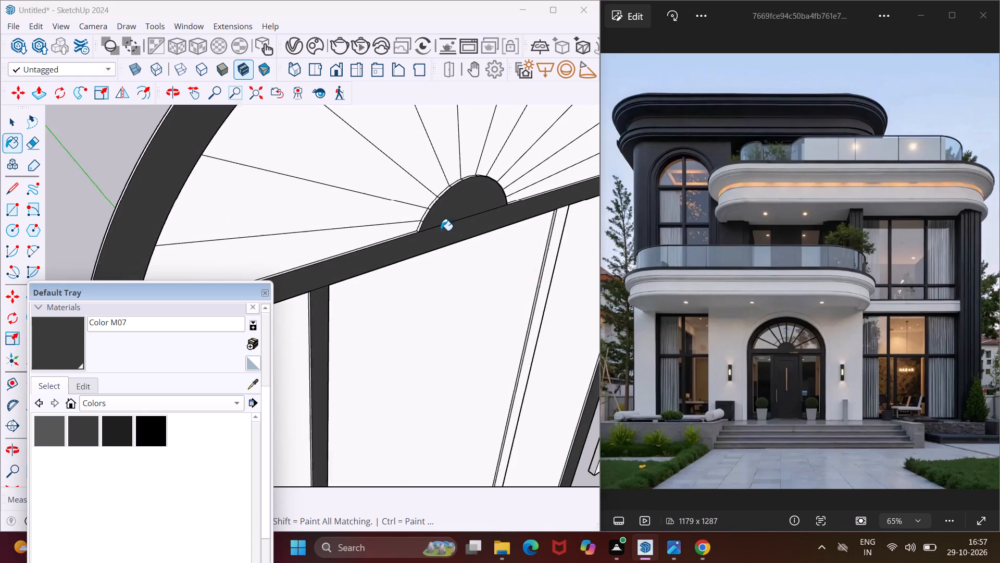
scroll(418, 206, up, 13)
click(430, 213)
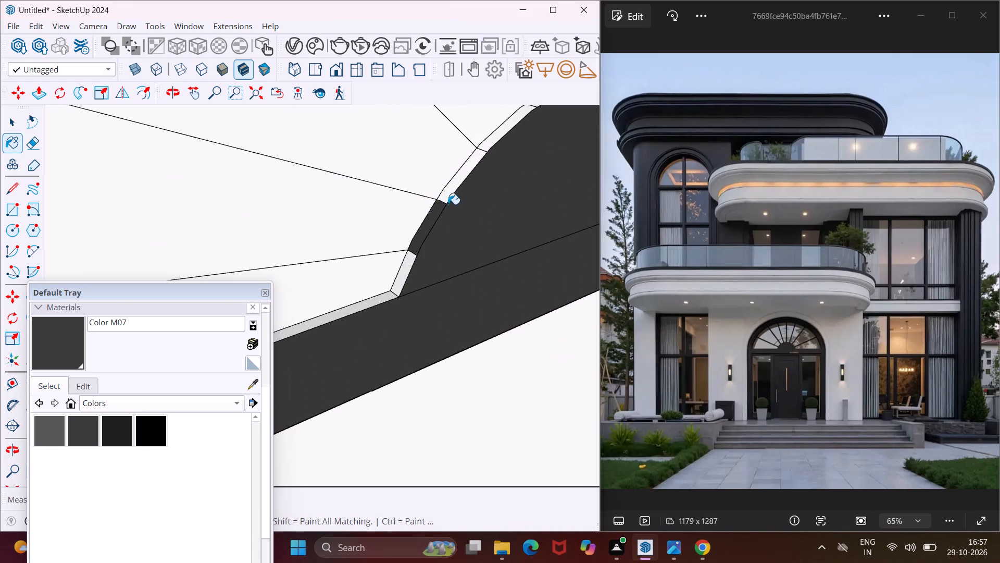
click(455, 188)
click(406, 264)
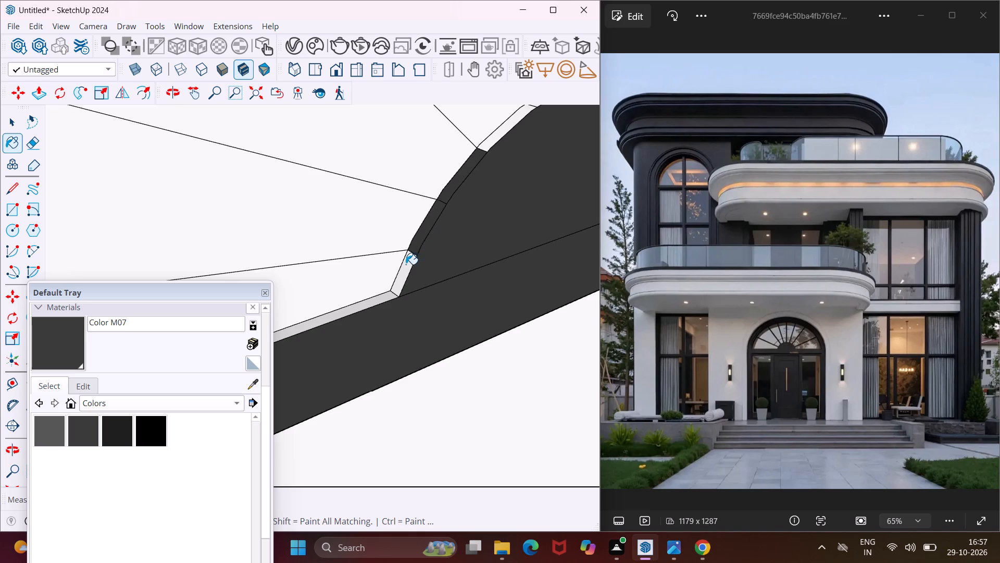
click(386, 296)
scroll(390, 290, down, 4)
click(464, 183)
click(494, 160)
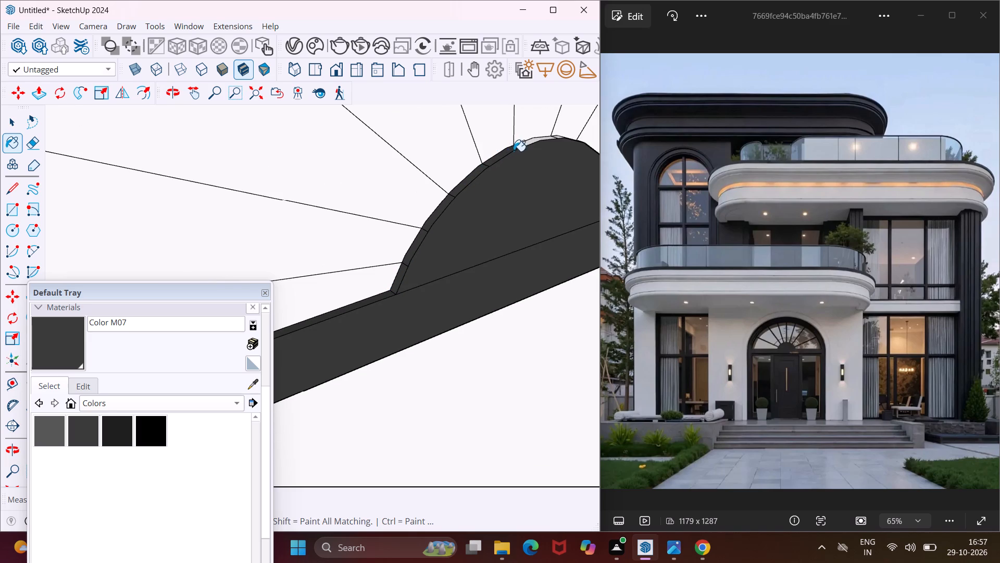
click(529, 145)
scroll(536, 145, up, 4)
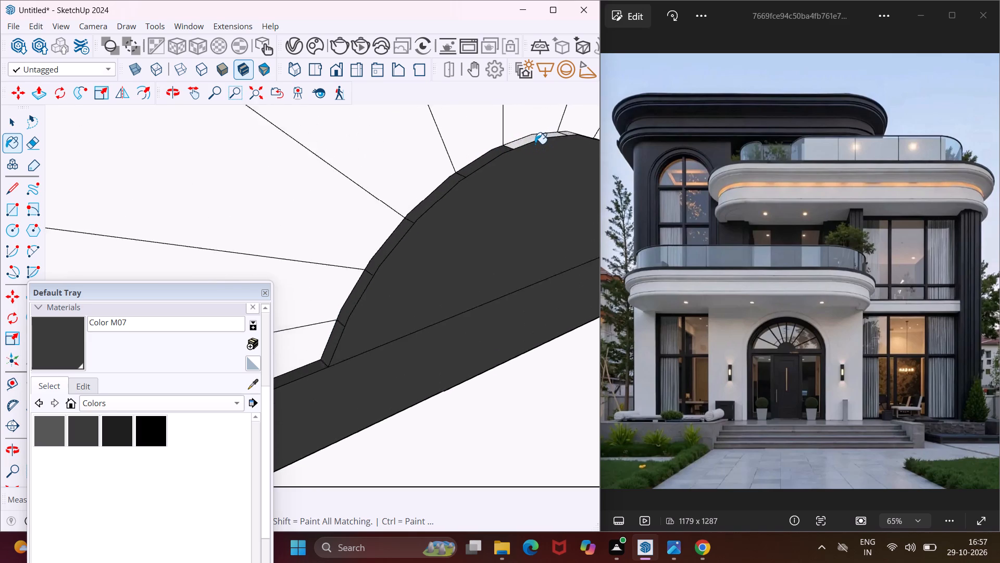
scroll(535, 144, up, 1)
click(535, 137)
Paint the remaining edge faces on the fanlight hub's right half and the transom's top face beside it with Color M07.
middle_drag(522, 147, 369, 191)
scroll(345, 191, down, 10)
scroll(568, 271, up, 4)
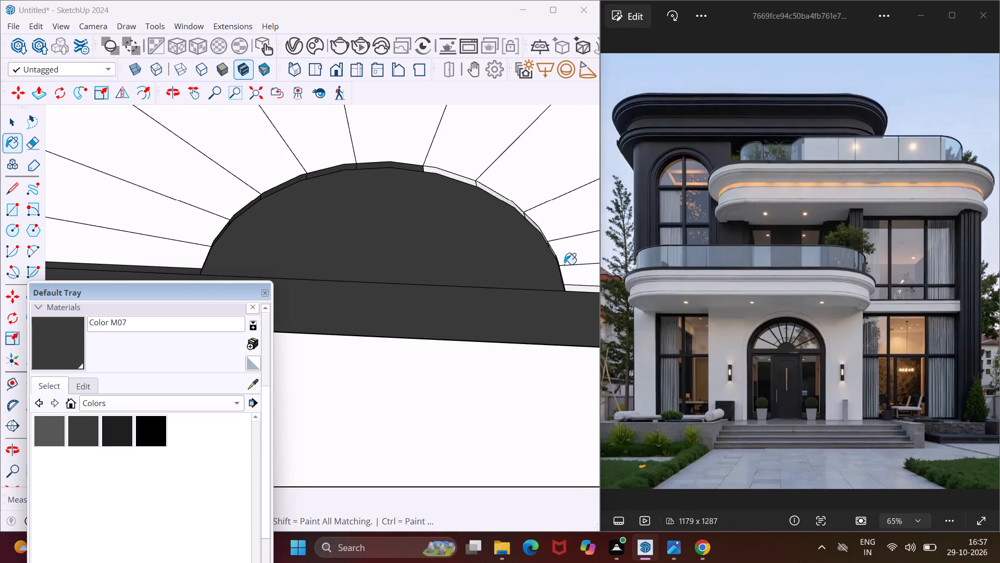
middle_drag(563, 264, 427, 258)
click(472, 221)
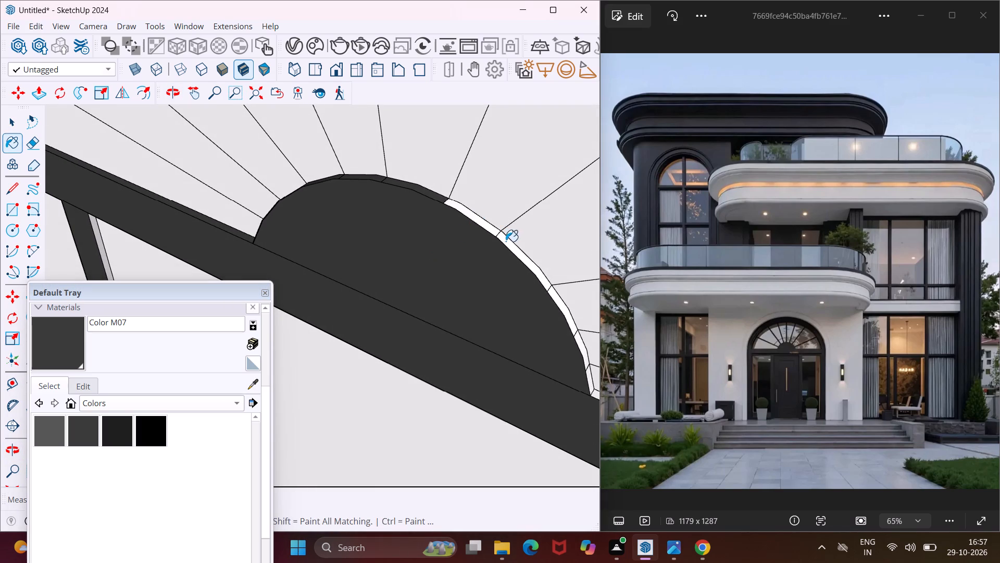
click(511, 245)
click(490, 225)
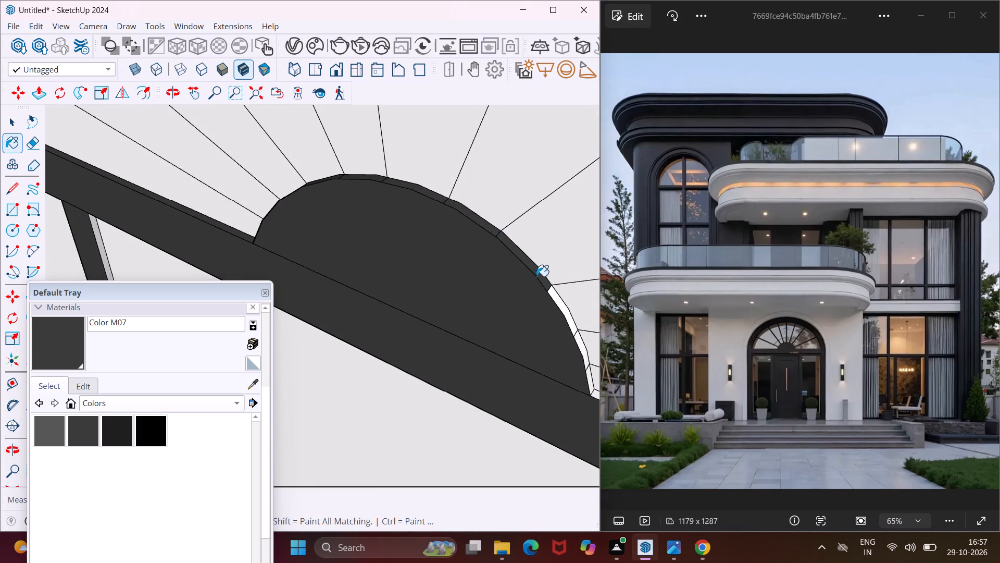
click(562, 307)
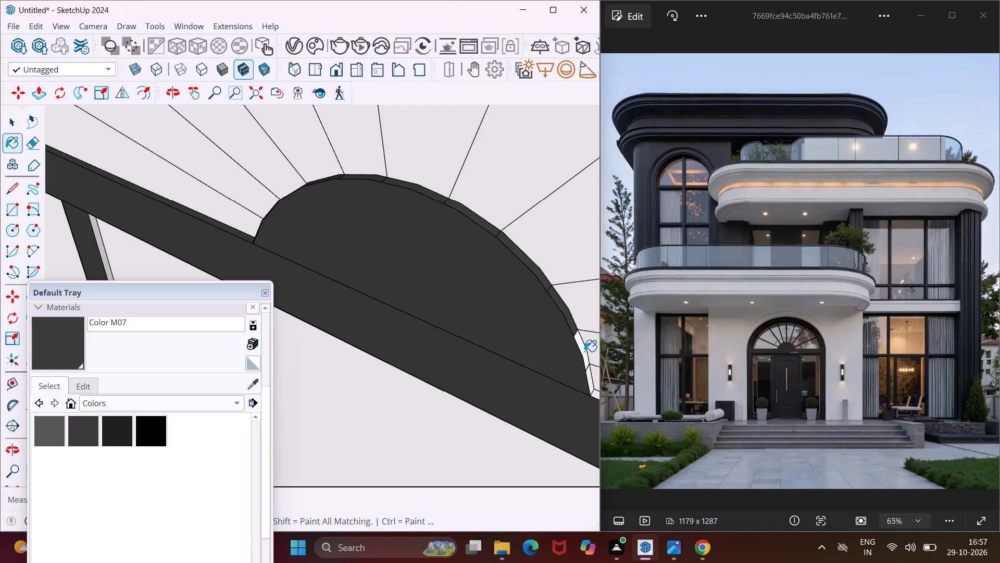
click(581, 351)
click(585, 358)
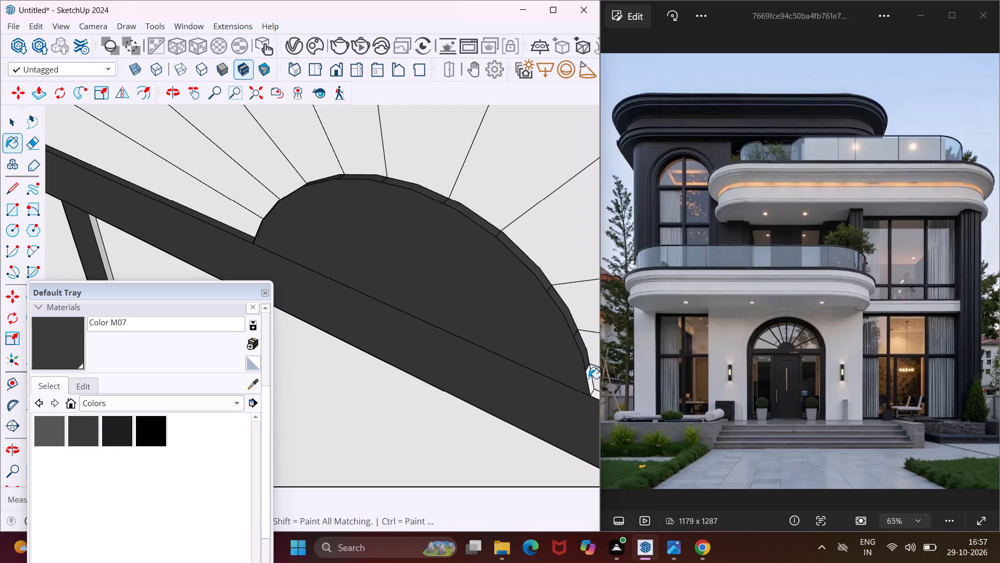
click(590, 378)
scroll(523, 350, down, 10)
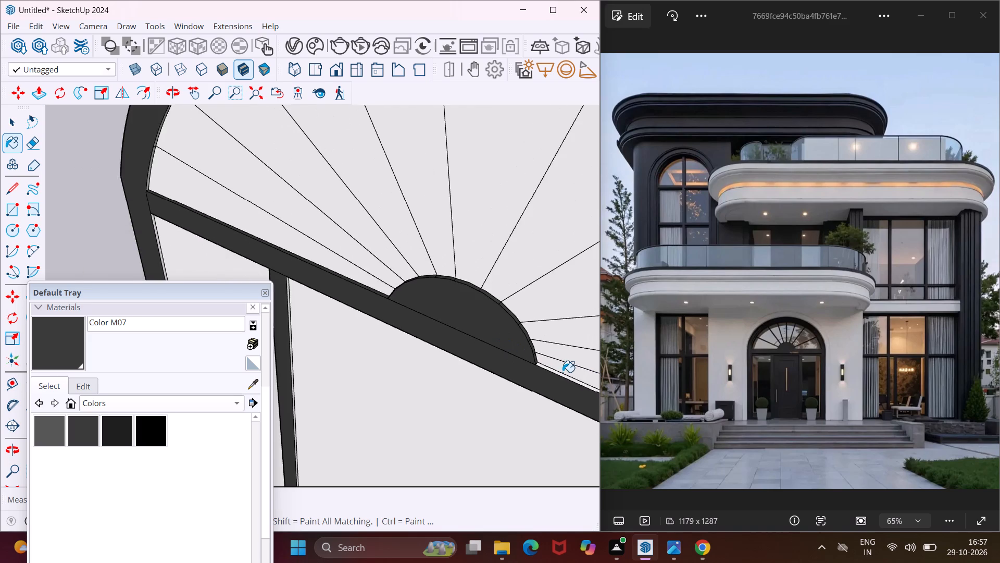
scroll(562, 372, up, 7)
click(561, 381)
Paint the light outer rim face of the arched door's frame with Color M07.
scroll(498, 350, down, 6)
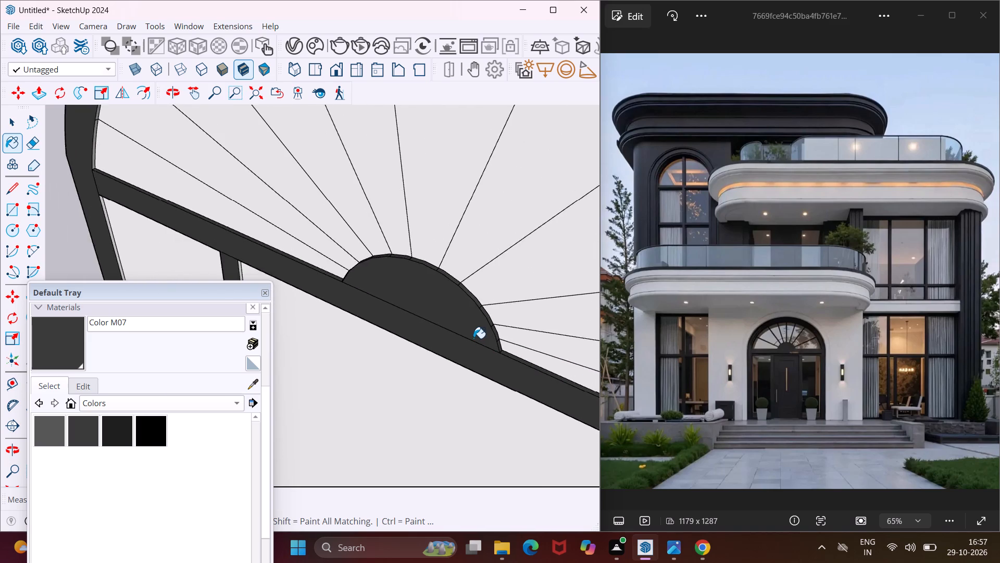
scroll(468, 336, down, 12)
middle_drag(464, 341, 336, 351)
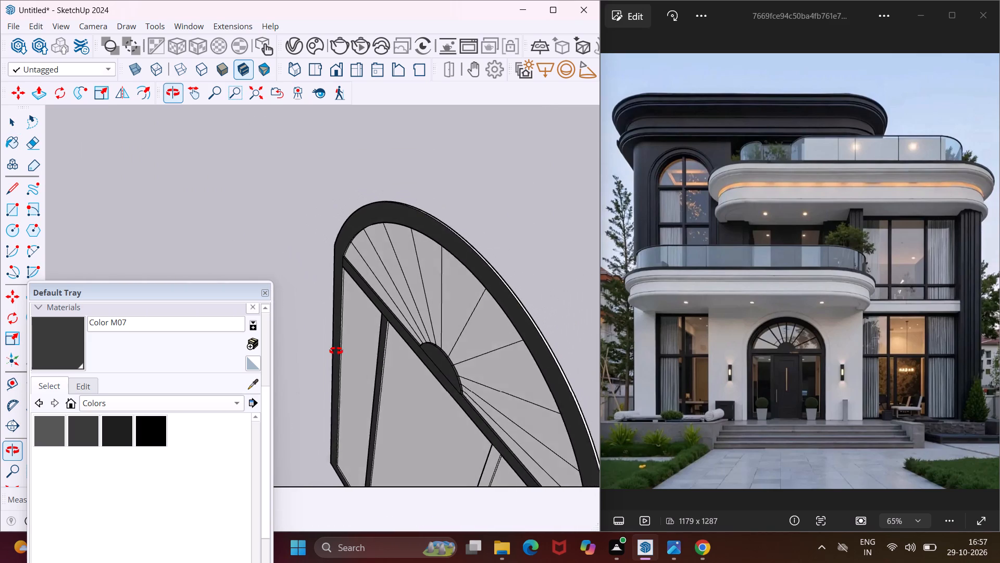
middle_drag(336, 351, 330, 350)
scroll(499, 300, up, 12)
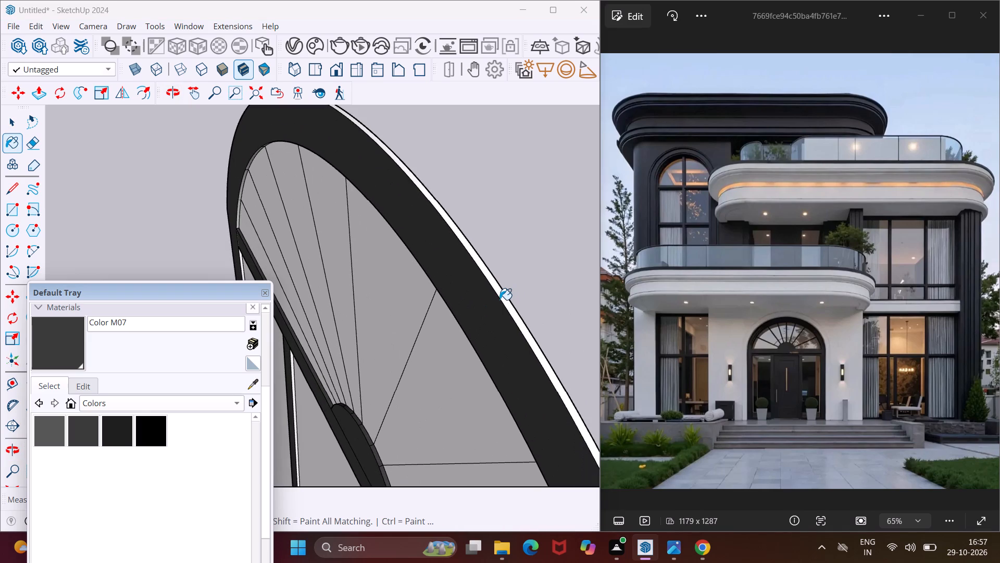
click(498, 290)
Paint the front and both side faces of the arched door's second vertical mullion with Color M07.
scroll(496, 268, down, 12)
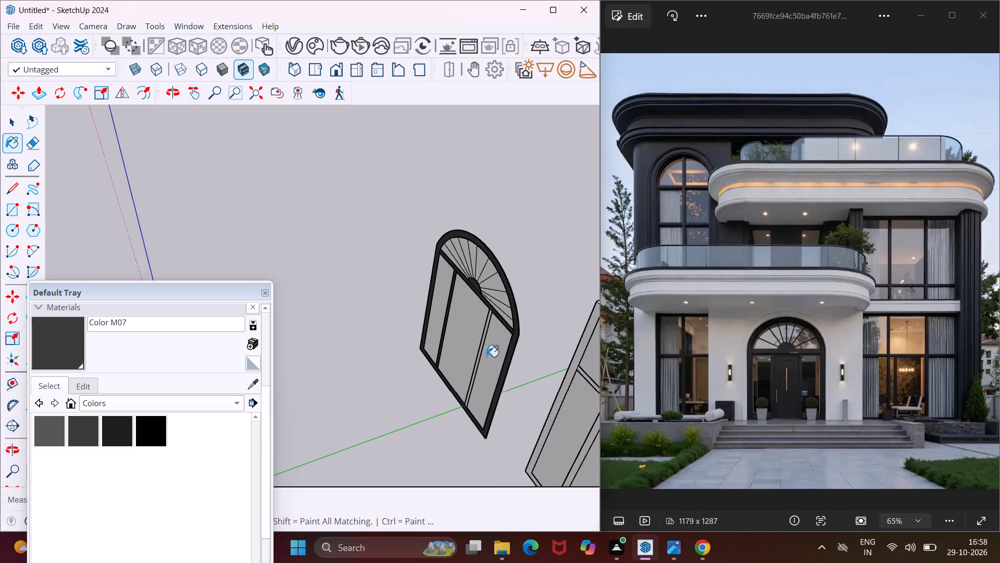
scroll(477, 369, up, 20)
scroll(477, 369, up, 1)
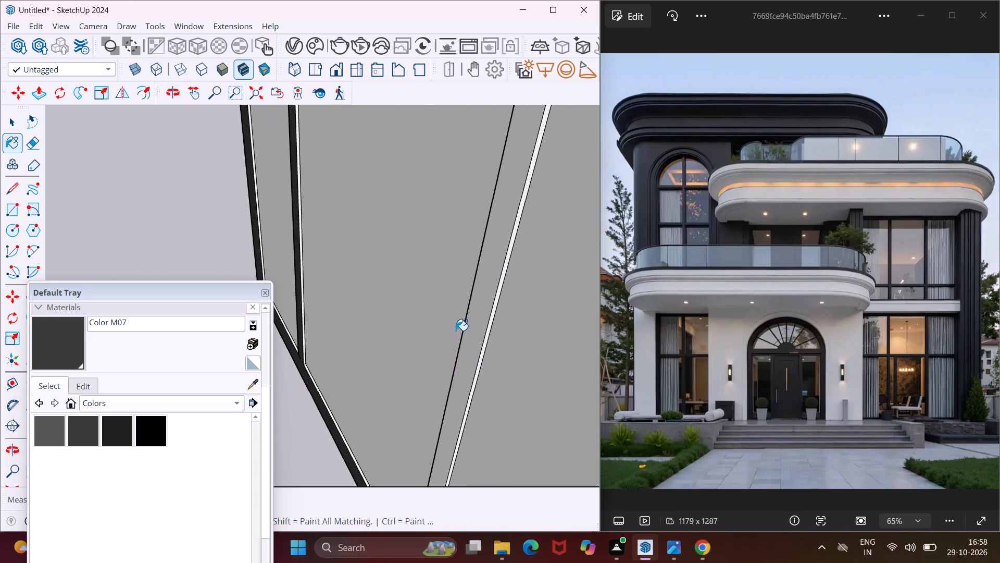
click(476, 340)
scroll(488, 332, up, 4)
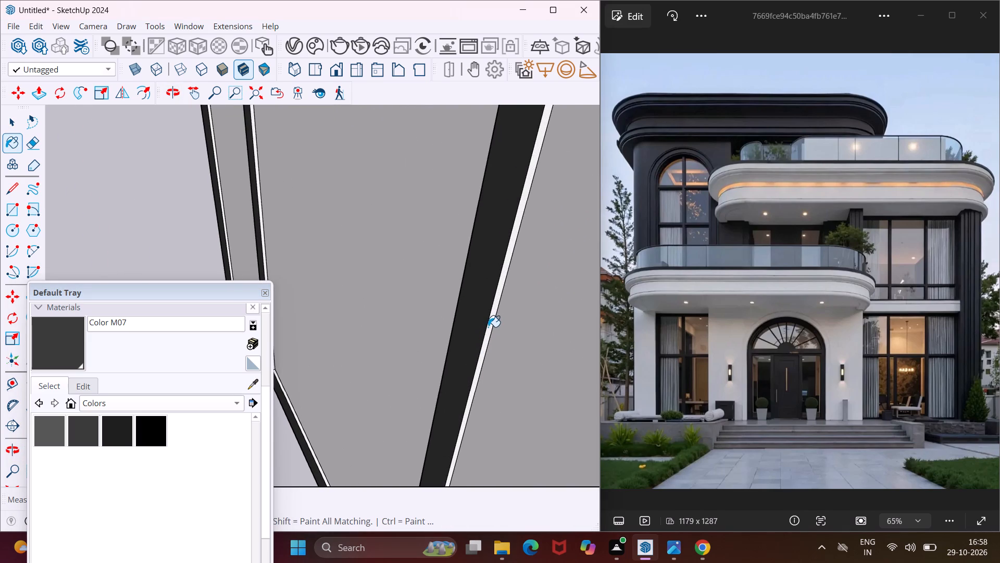
click(489, 324)
middle_drag(452, 333, 664, 317)
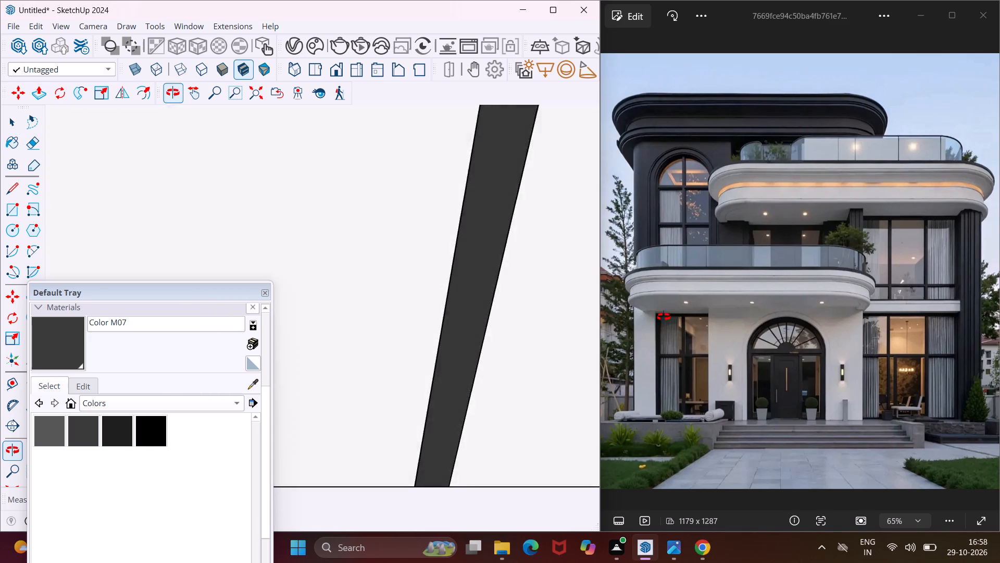
middle_drag(664, 317, 920, 352)
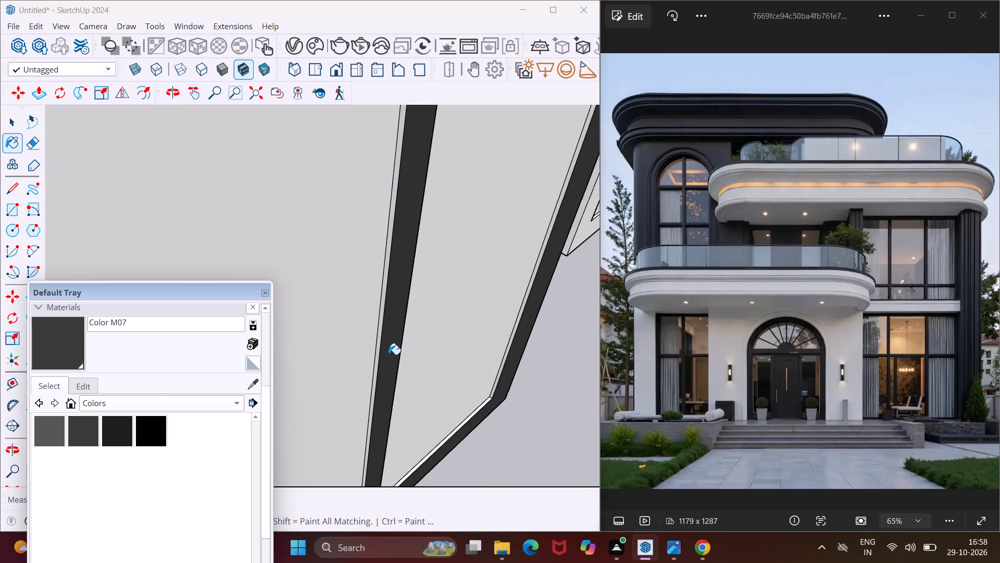
scroll(370, 354, up, 6)
click(383, 339)
Paint the bottom rail's light top faces in the arched door's middle and right bays with Color M07.
scroll(406, 291, down, 7)
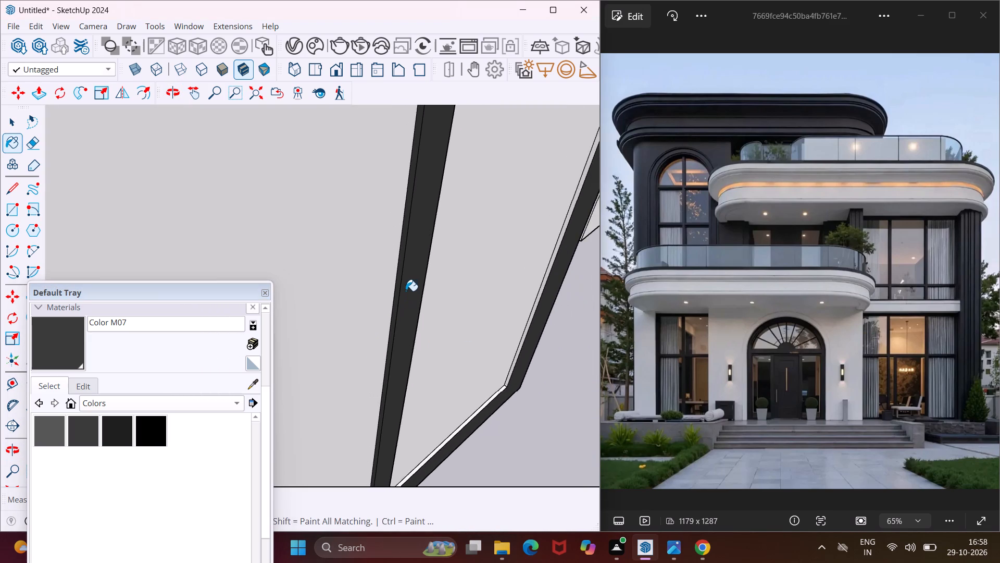
scroll(406, 291, down, 5)
scroll(355, 456, up, 11)
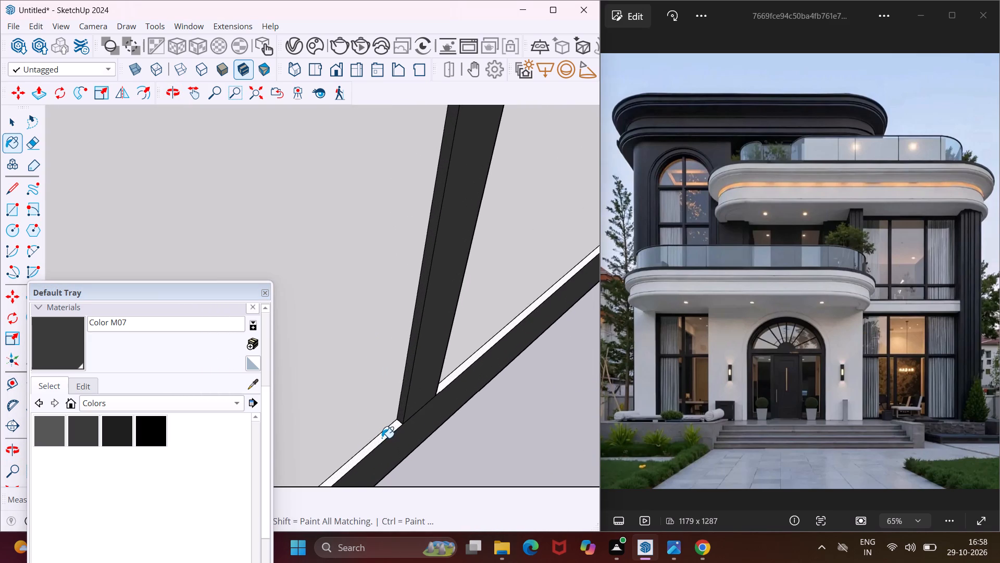
click(382, 436)
scroll(444, 395, up, 4)
click(445, 384)
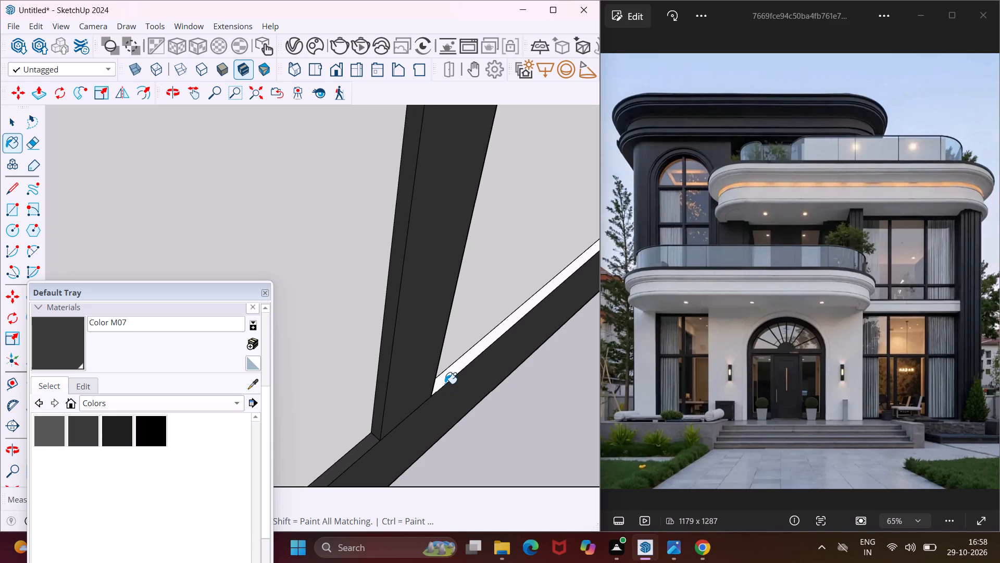
scroll(382, 399, down, 16)
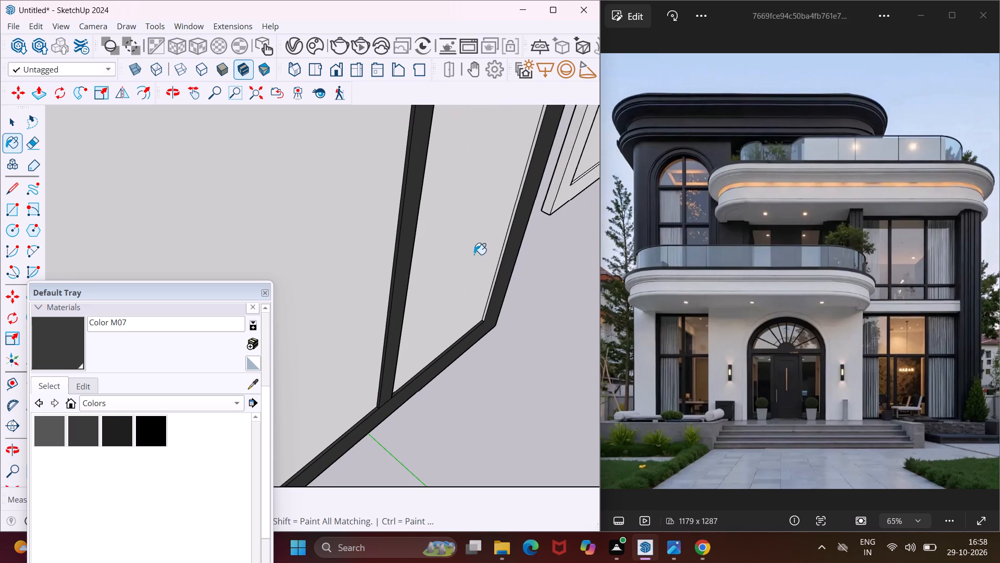
Paint the inner side face of the arched door frame's right jamb with Color M07.
scroll(510, 205, up, 13)
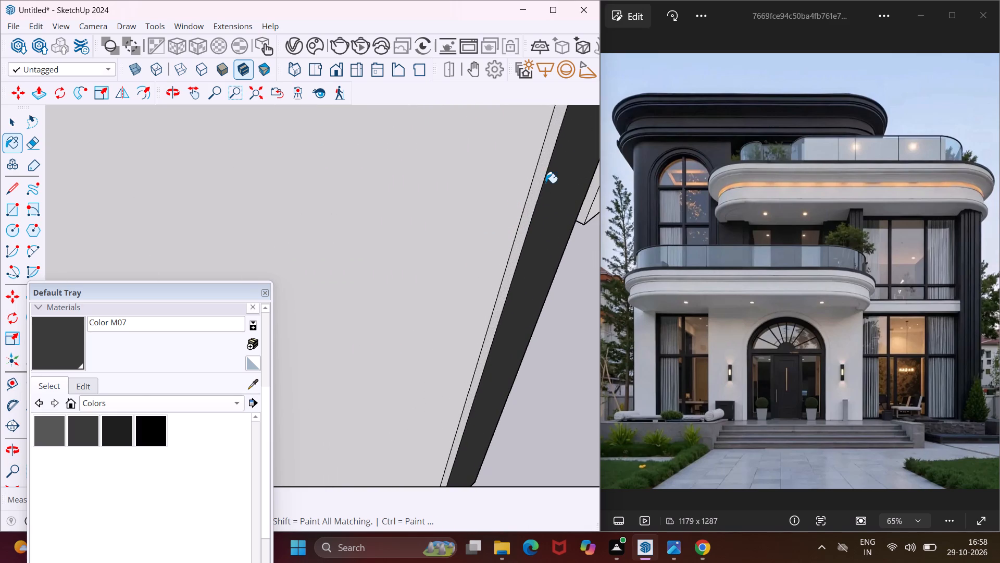
click(543, 168)
scroll(543, 168, down, 20)
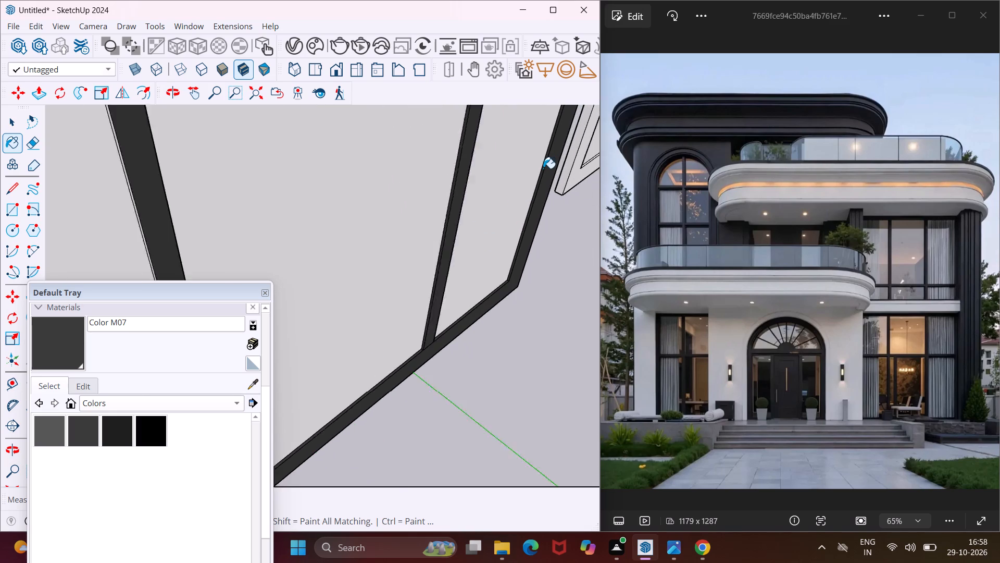
scroll(542, 167, down, 6)
scroll(480, 208, down, 3)
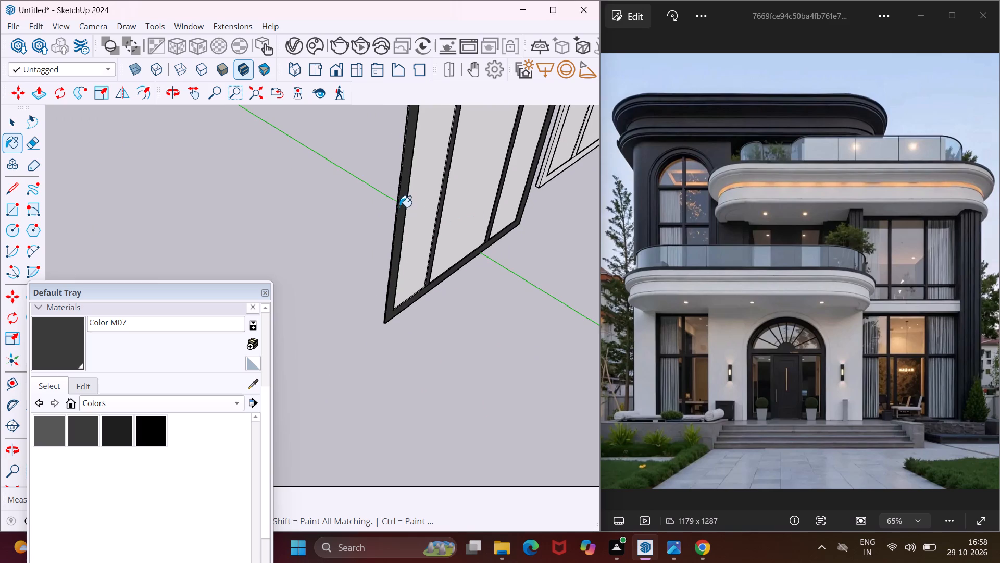
Paint the left mullion's light side face, the left jamb's outer side and the left bay's bottom rail top with Color M07.
middle_drag(399, 207, 458, 218)
scroll(439, 187, up, 11)
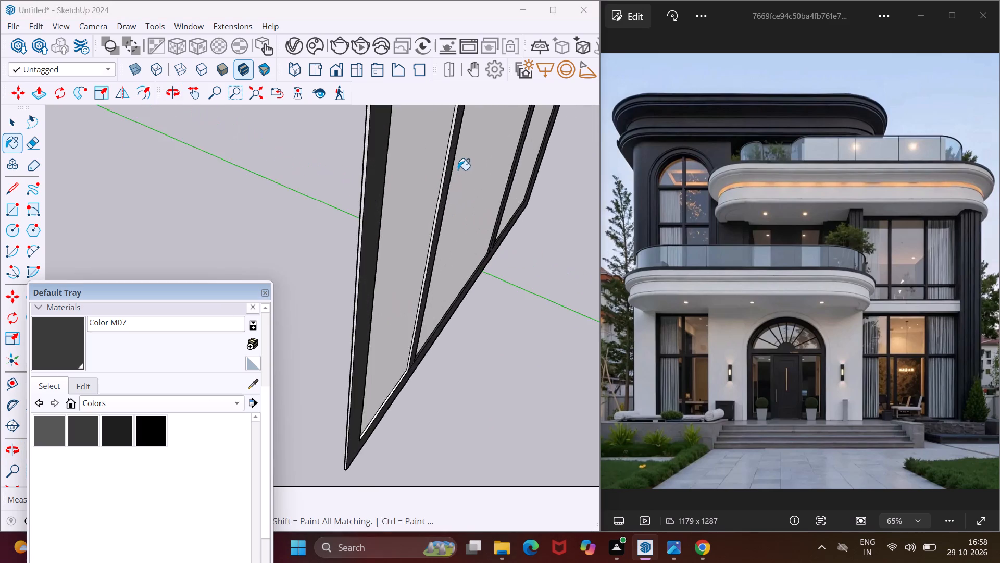
scroll(458, 170, up, 7)
click(419, 184)
scroll(443, 152, down, 6)
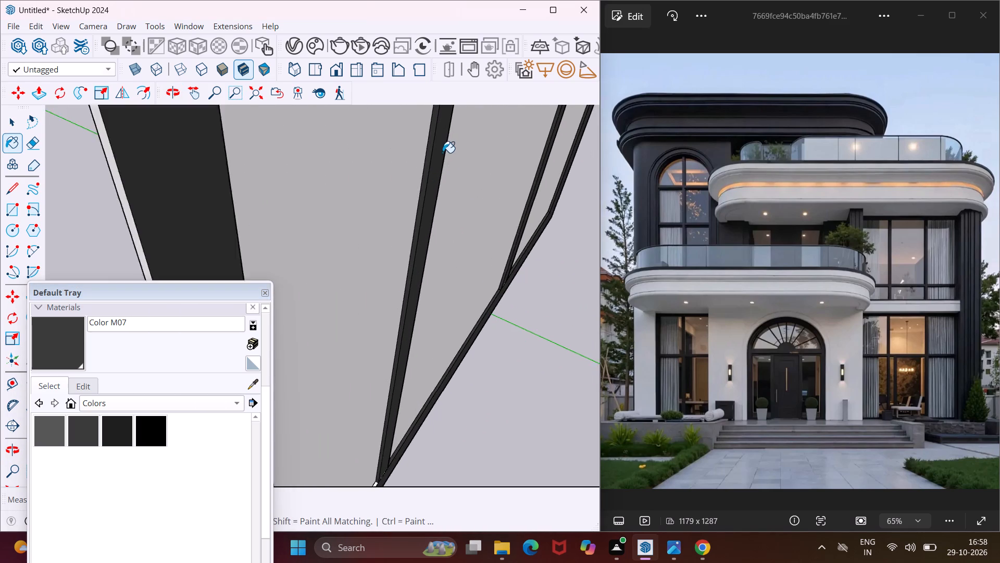
scroll(266, 232, up, 3)
click(262, 227)
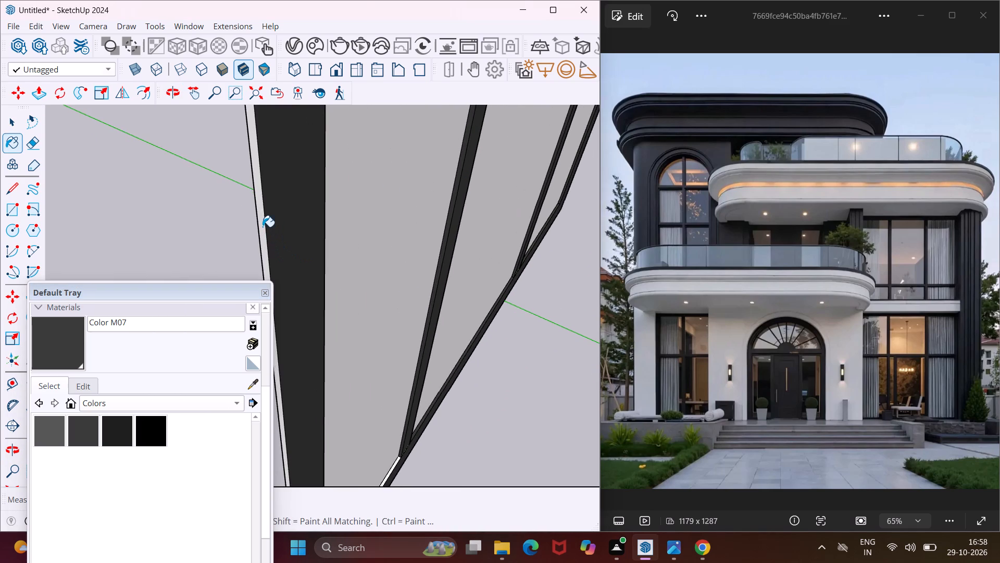
scroll(375, 452, up, 7)
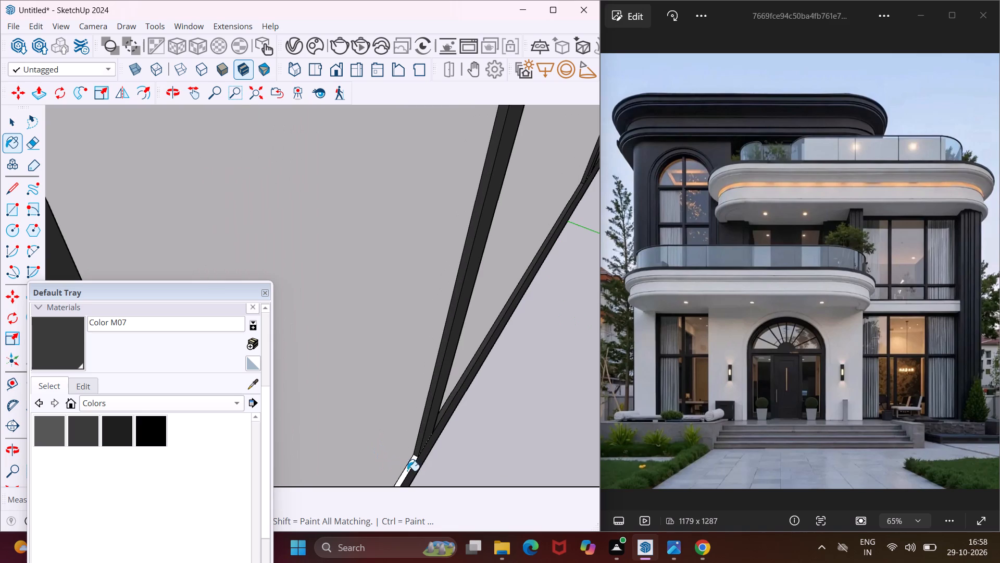
click(410, 467)
scroll(402, 430, down, 9)
Paint the transom's underside in all three bays of the arched door with Color M07.
middle_drag(519, 274, 340, 297)
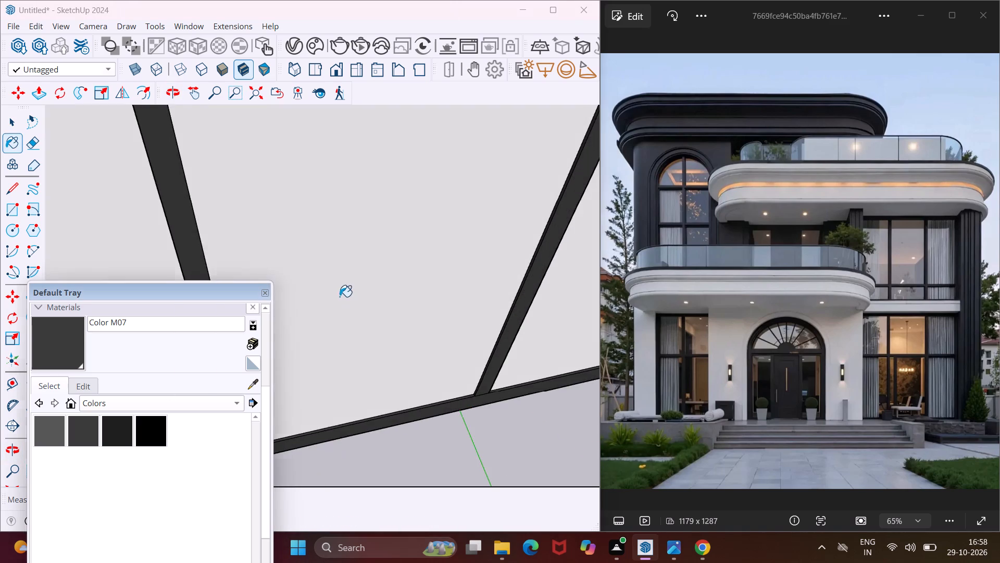
scroll(340, 298, down, 13)
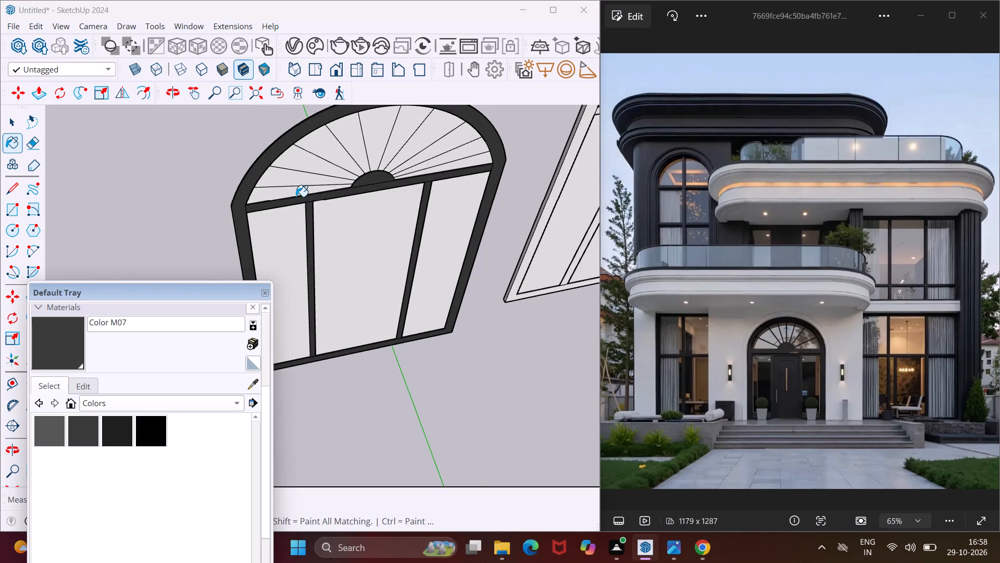
middle_drag(292, 229, 348, 51)
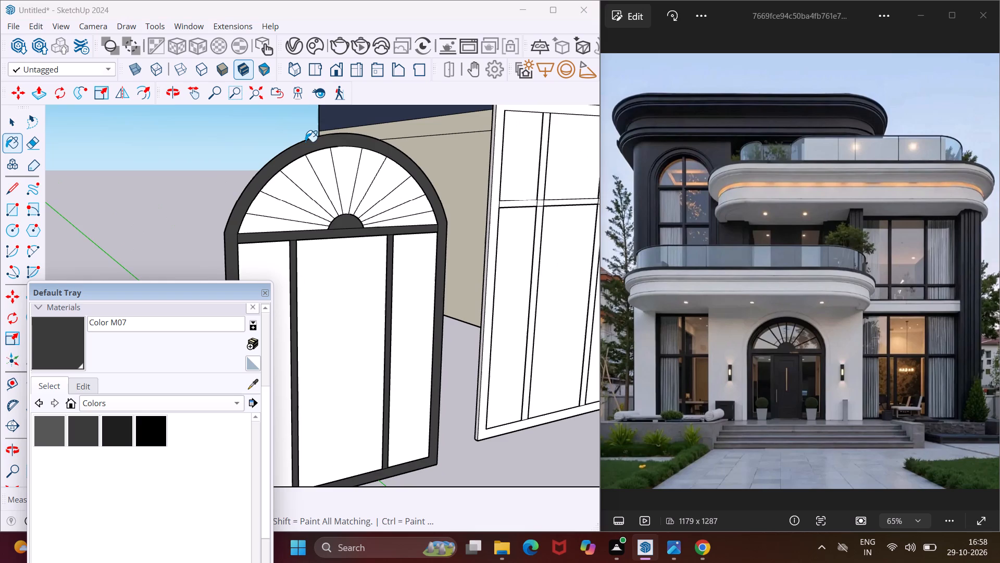
middle_drag(286, 217, 393, 26)
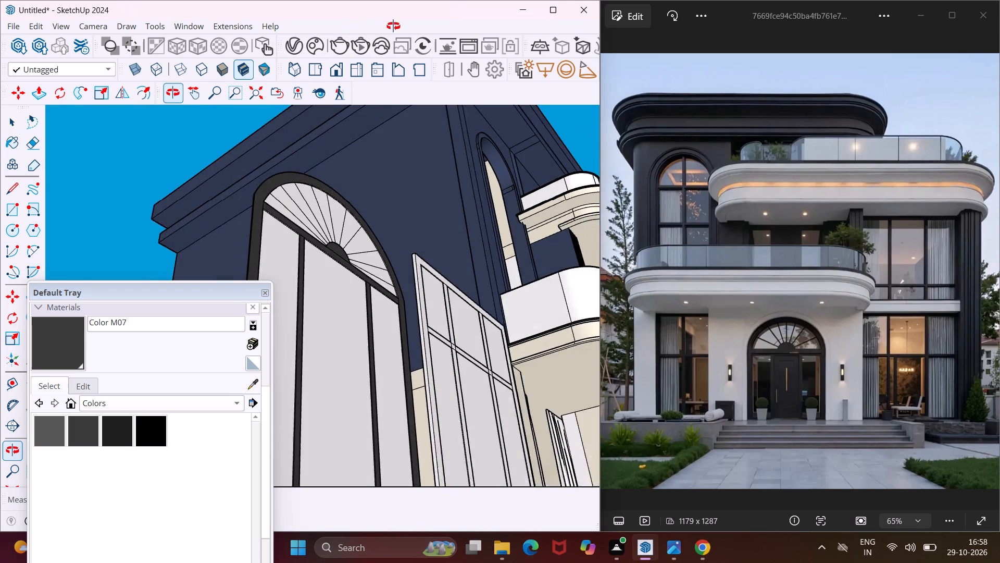
middle_drag(393, 26, 402, 26)
scroll(287, 219, up, 10)
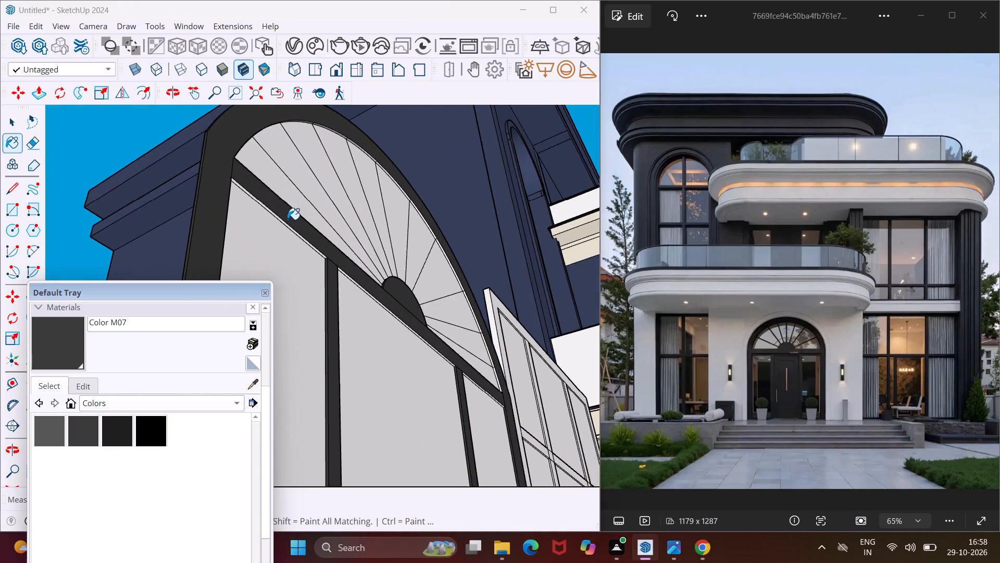
scroll(287, 219, up, 10)
click(283, 235)
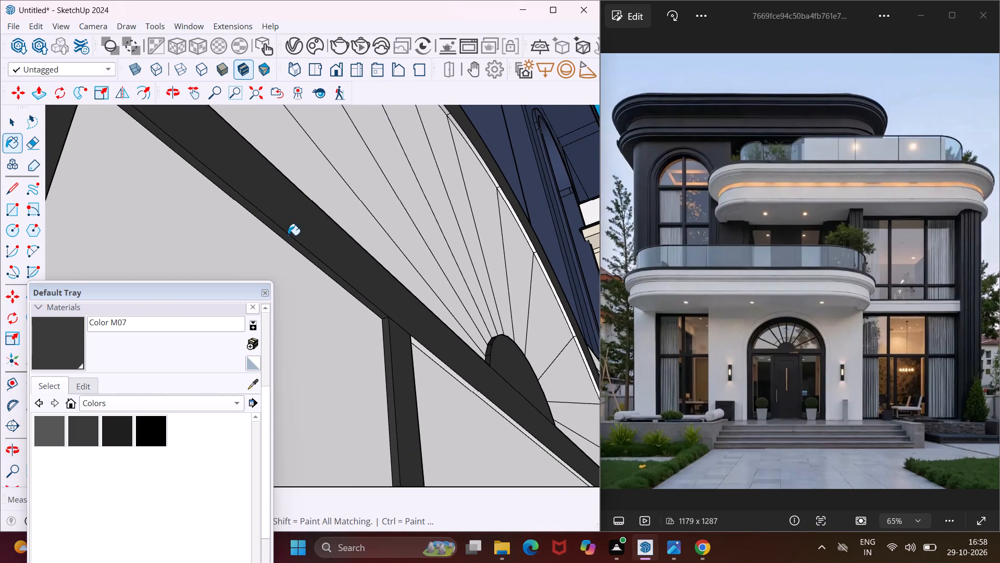
scroll(288, 235, down, 4)
scroll(416, 341, up, 3)
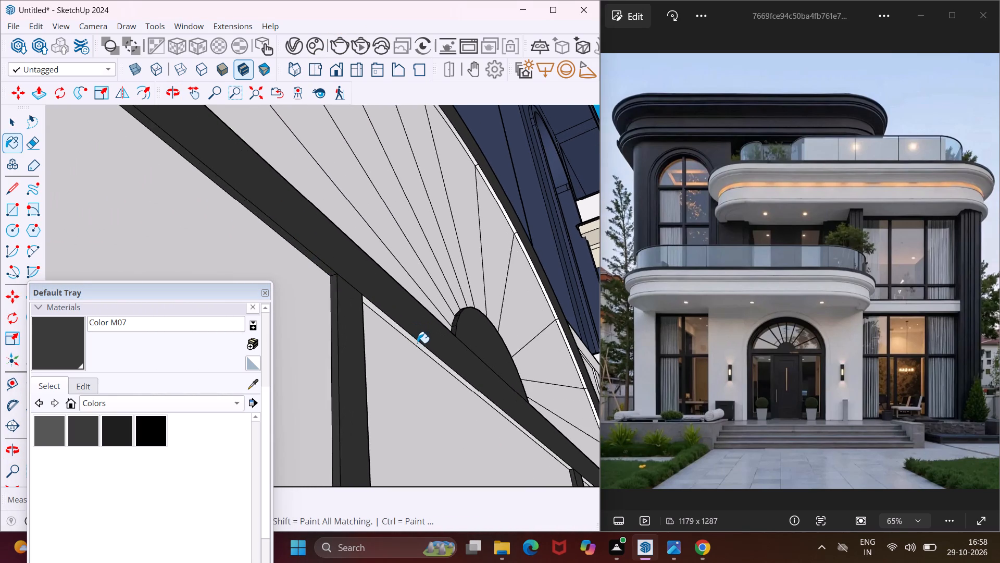
scroll(417, 343, up, 3)
click(417, 343)
scroll(365, 312, down, 5)
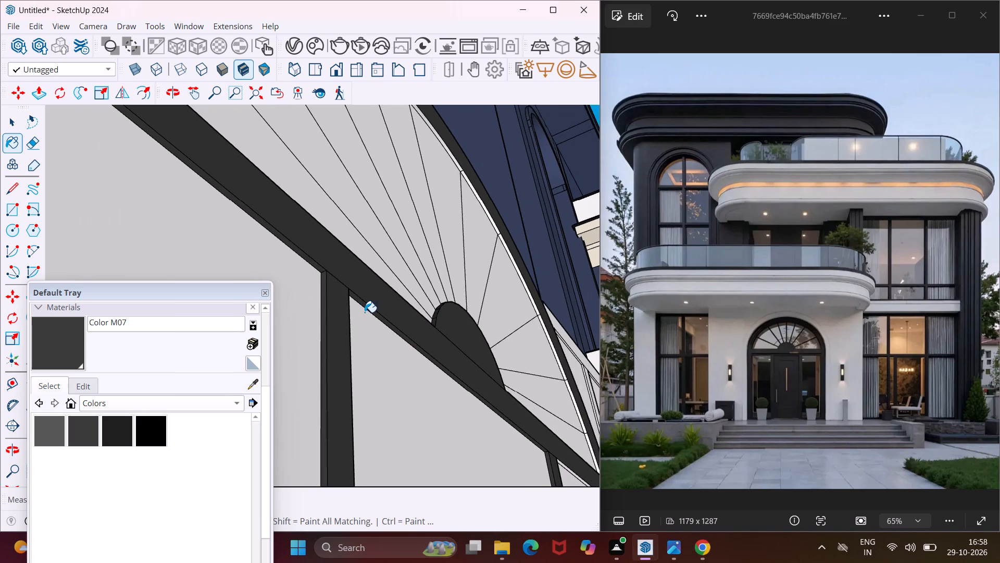
scroll(365, 312, down, 6)
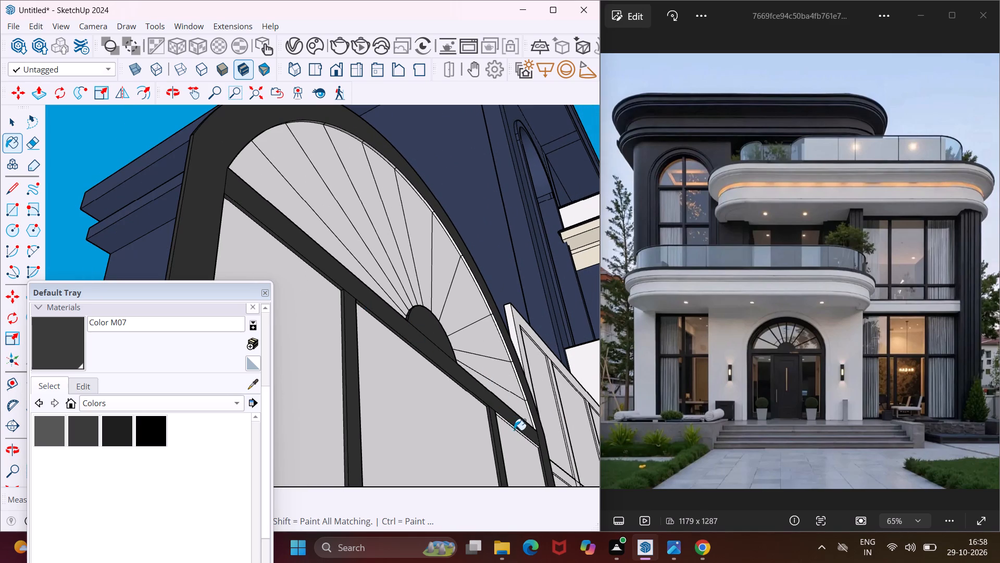
scroll(513, 428, up, 13)
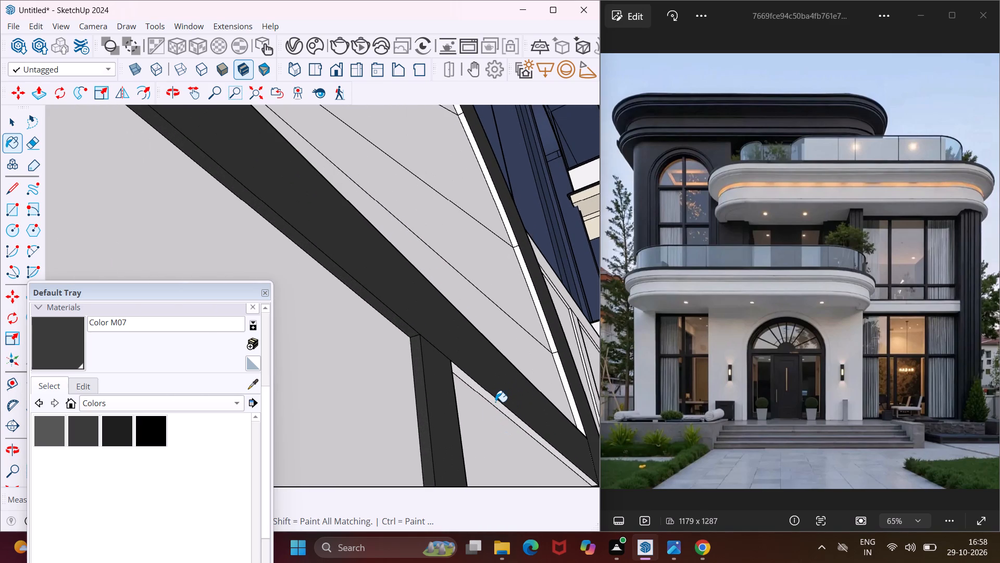
click(495, 402)
Paint the three lowest inner rim segments on the right side of the fanlight arch with Color M07.
click(561, 372)
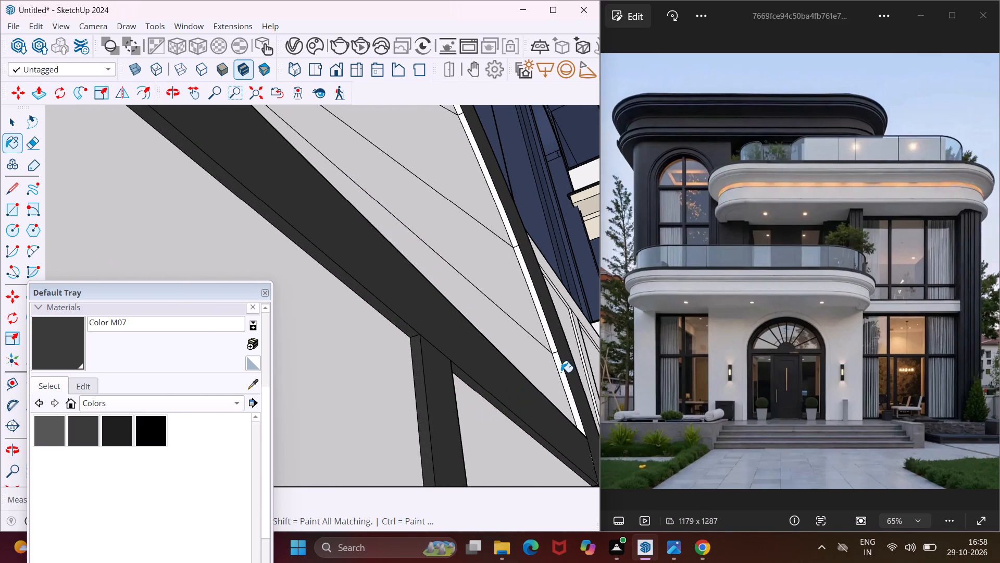
click(548, 332)
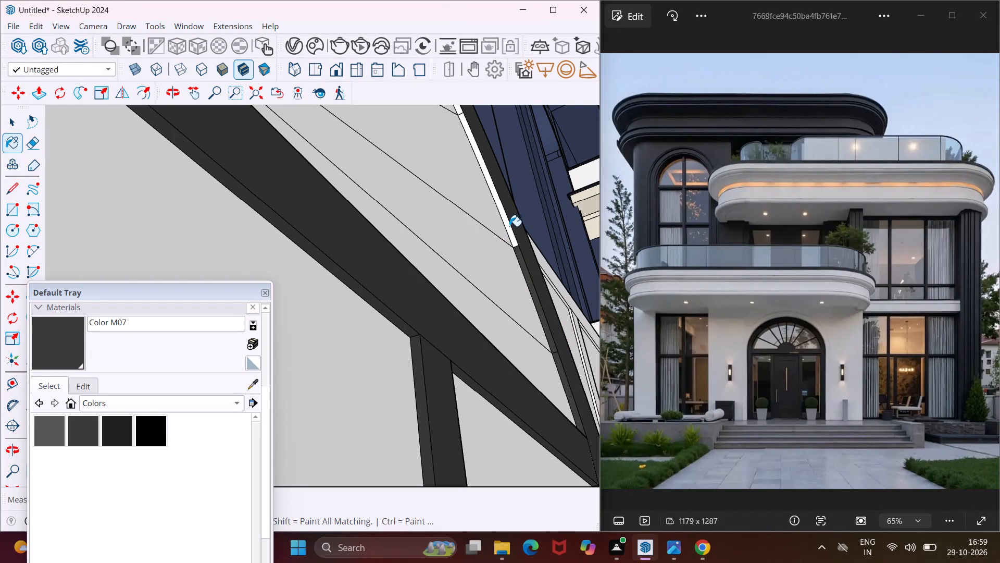
click(509, 226)
middle_drag(509, 226, 544, 286)
scroll(544, 286, down, 5)
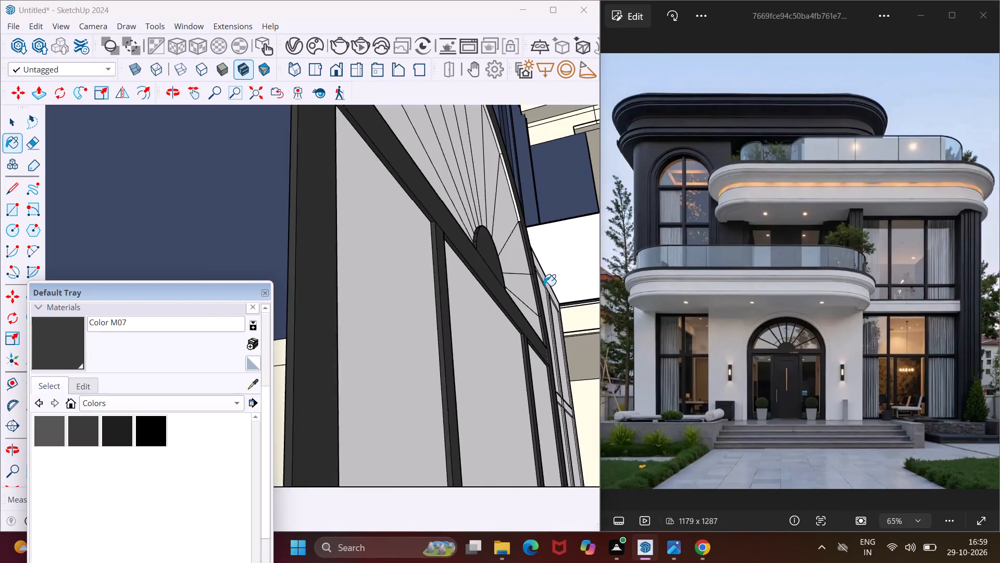
scroll(544, 286, down, 1)
middle_drag(544, 286, 491, 298)
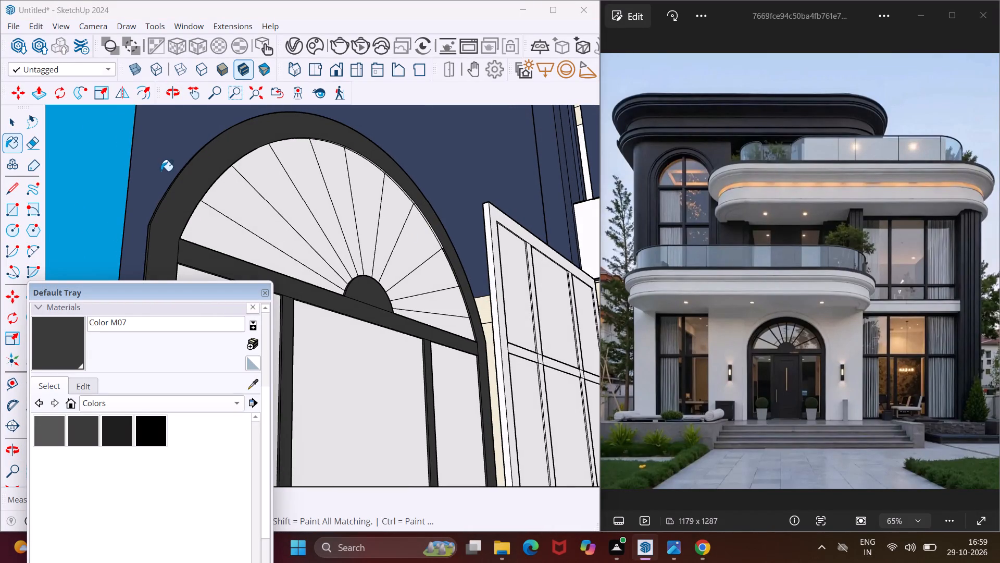
Paint the inner rim segment beside the crown of the fanlight arch with Color M07.
scroll(189, 205, up, 7)
middle_drag(211, 192, 209, 153)
scroll(211, 192, up, 1)
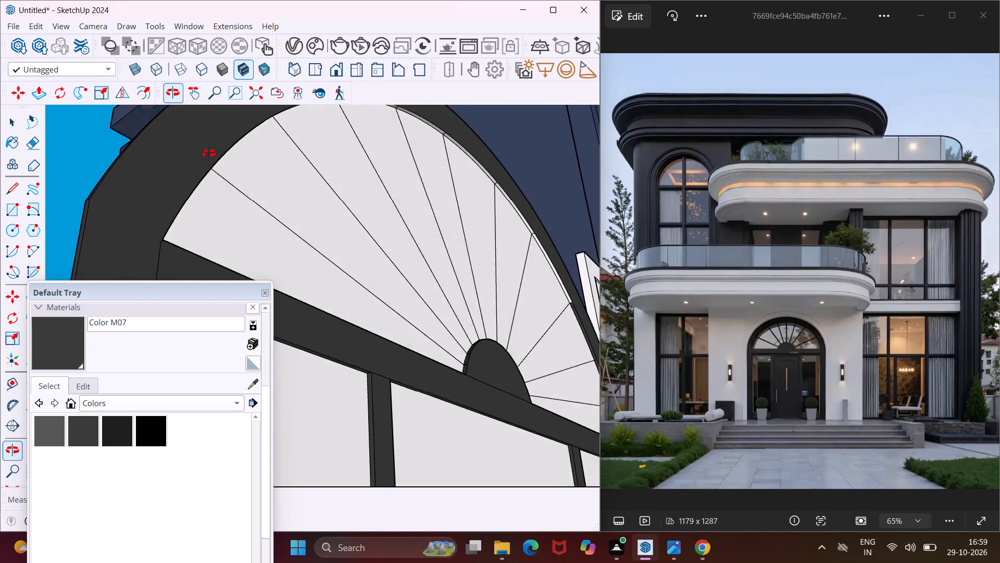
middle_drag(209, 153, 209, 148)
scroll(362, 114, up, 3)
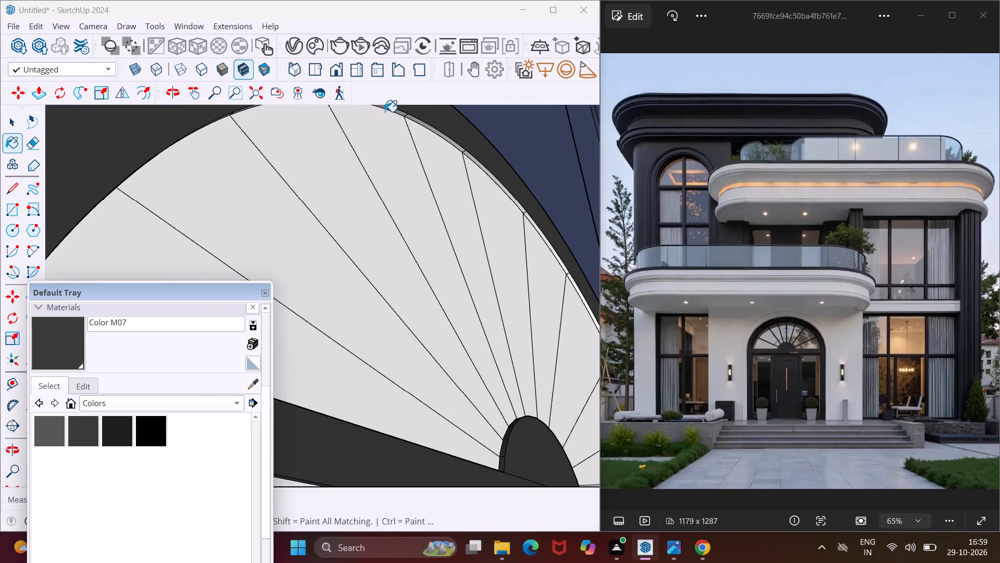
click(385, 108)
scroll(418, 123, up, 2)
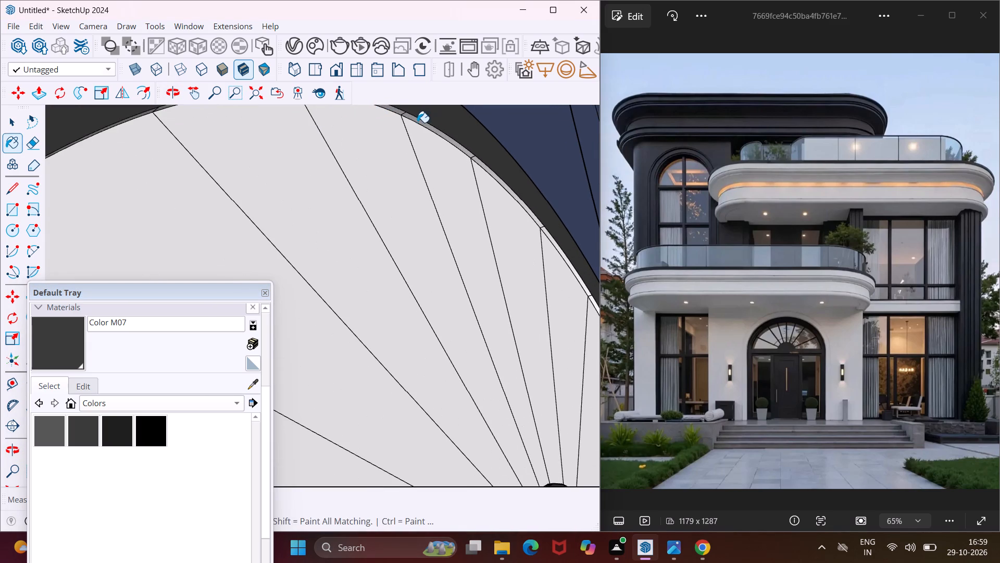
click(417, 123)
click(398, 113)
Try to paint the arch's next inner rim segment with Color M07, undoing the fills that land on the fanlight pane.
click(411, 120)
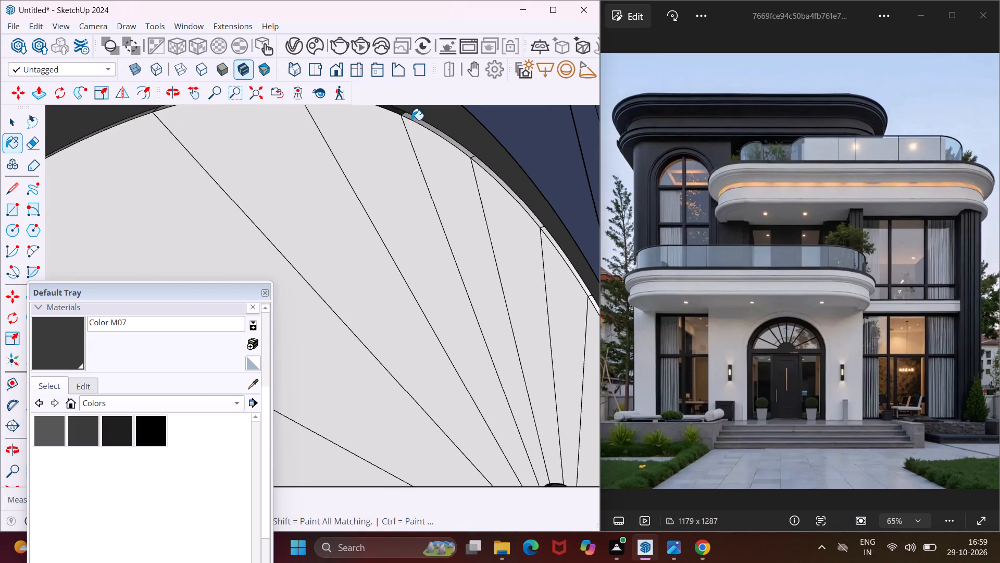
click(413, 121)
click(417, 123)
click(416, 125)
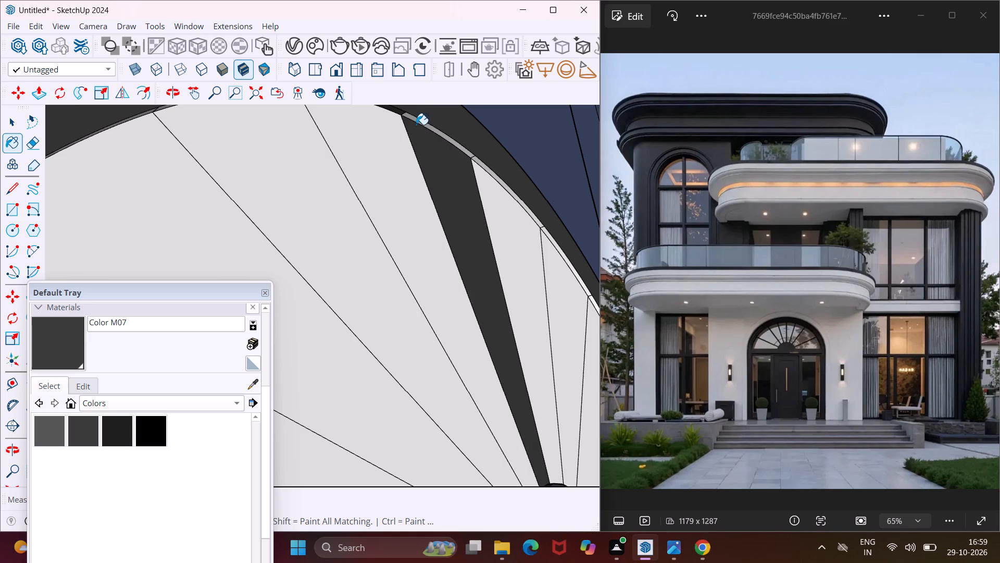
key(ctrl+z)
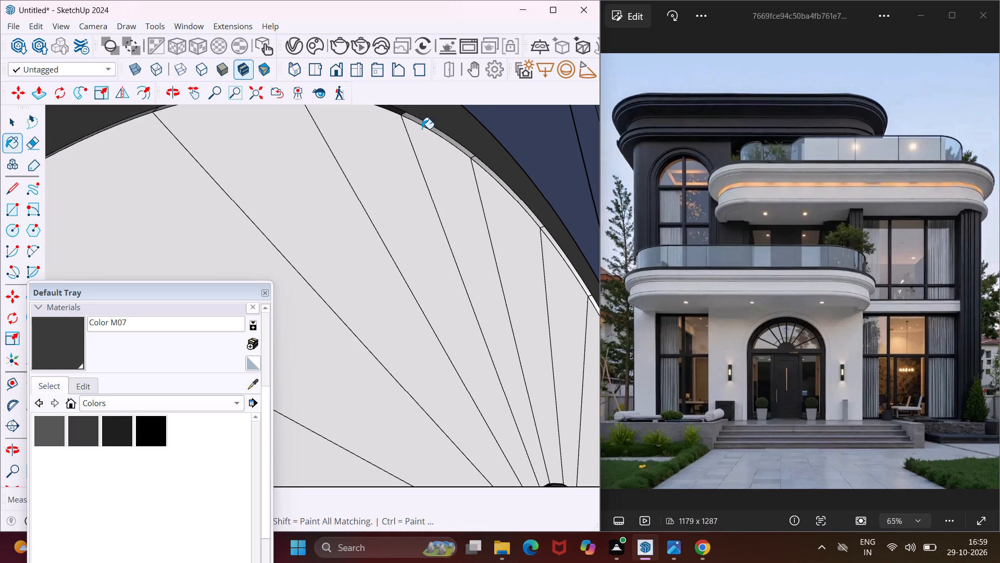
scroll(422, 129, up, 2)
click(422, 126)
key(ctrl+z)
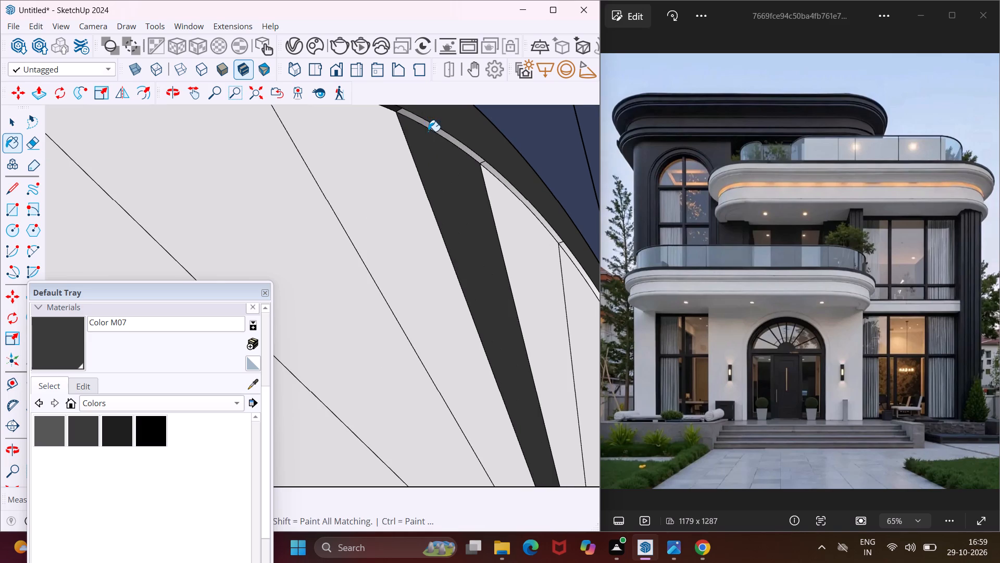
Paint the next two inner rim segments down the right side of the fanlight arch with Color M07.
click(429, 127)
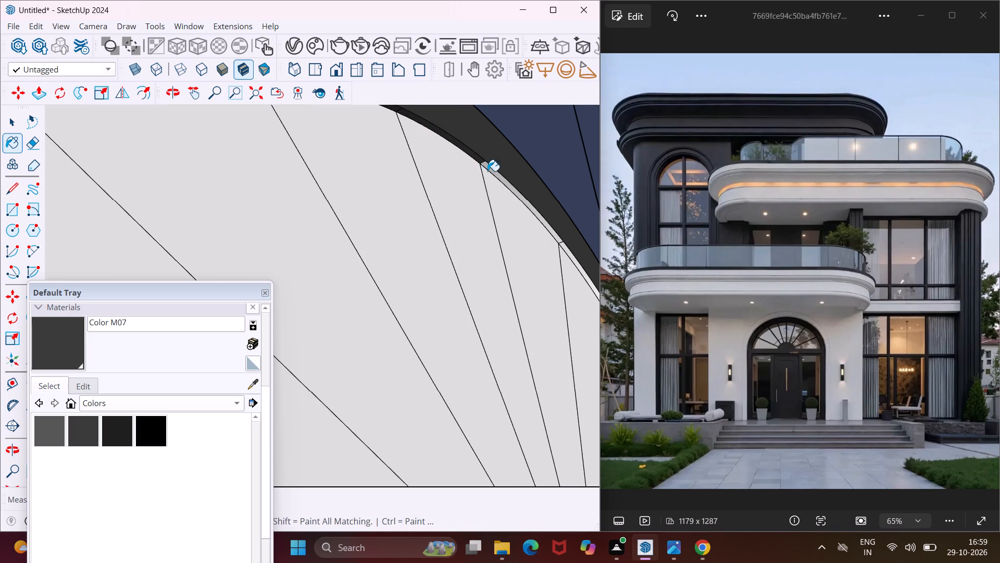
click(488, 171)
key(ctrl+z)
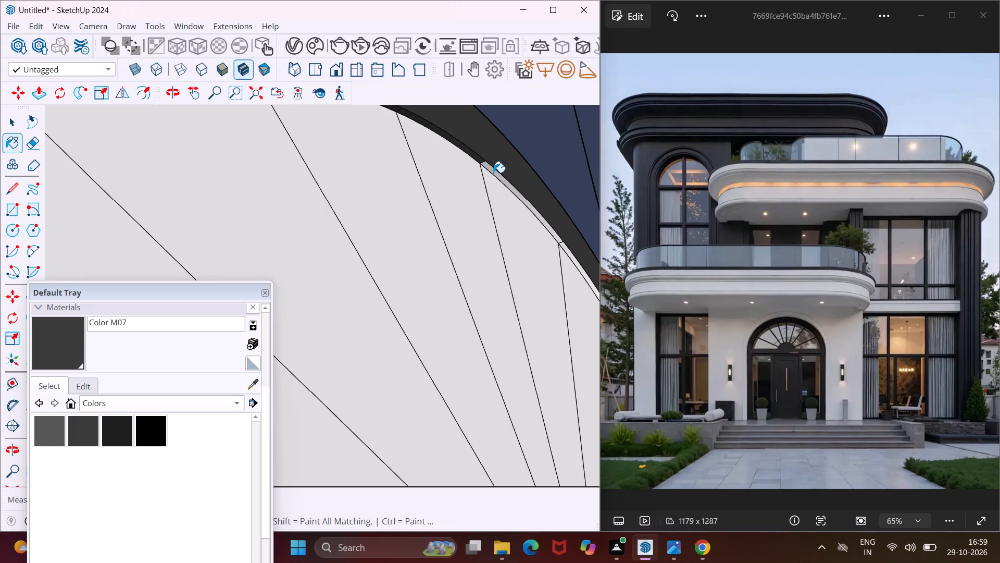
click(493, 173)
scroll(442, 157, down, 7)
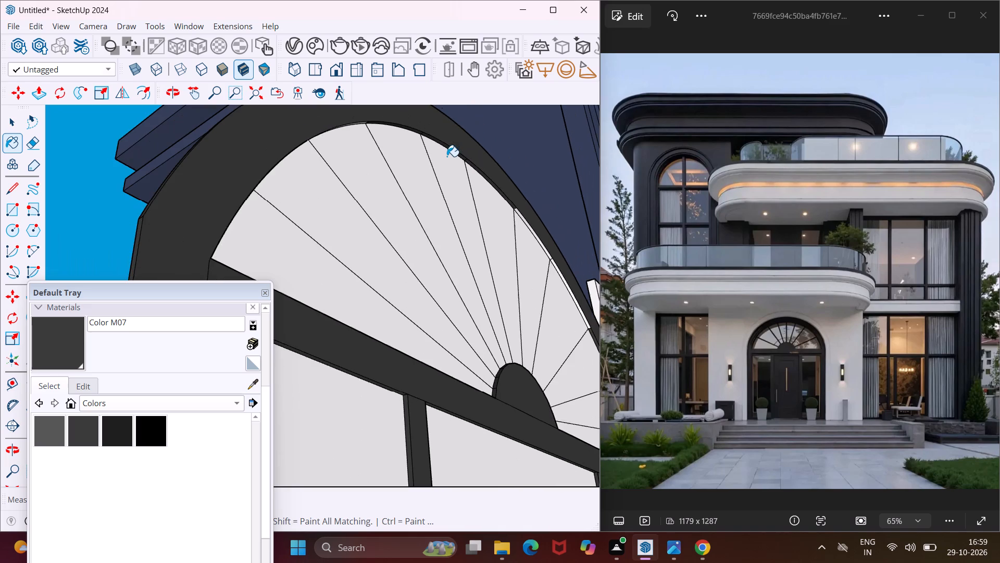
Paint the two remaining white inner rim segments on the right side of the fanlight arch with Color M07.
scroll(562, 279, up, 7)
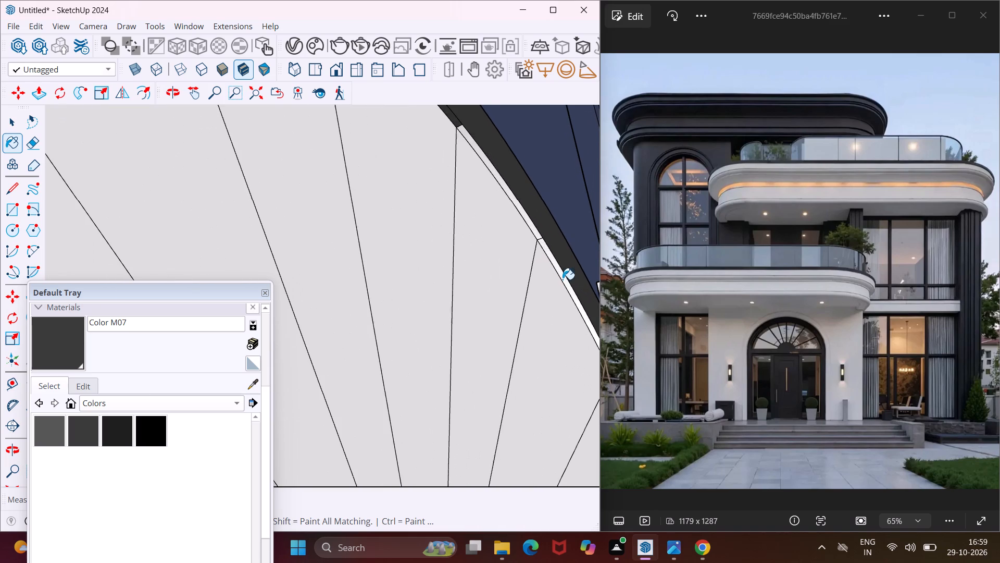
click(562, 275)
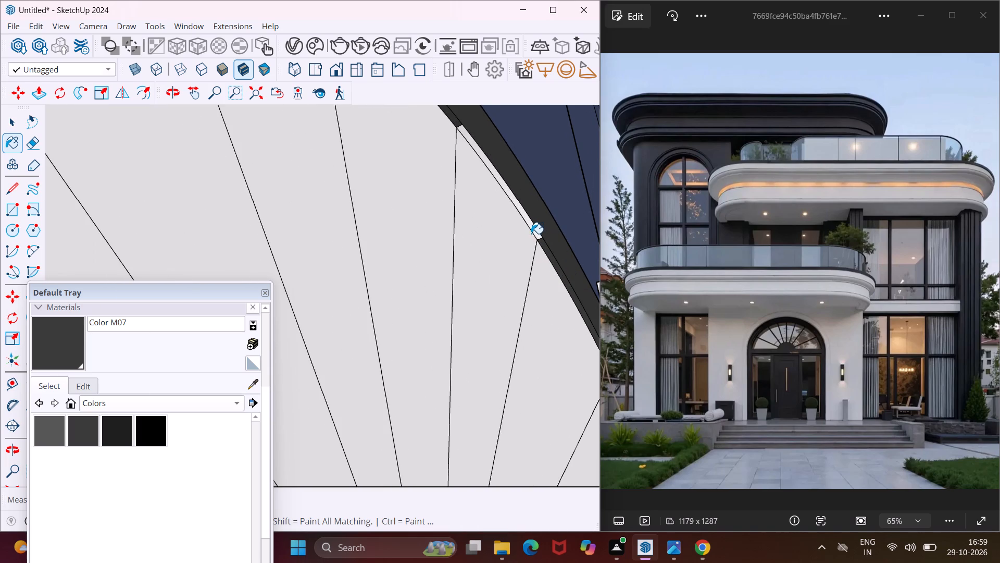
click(530, 225)
Paint the three lowest inner rim segments on the left side of the fanlight arch with Color M07, undoing any stray fill.
middle_drag(540, 222, 464, 227)
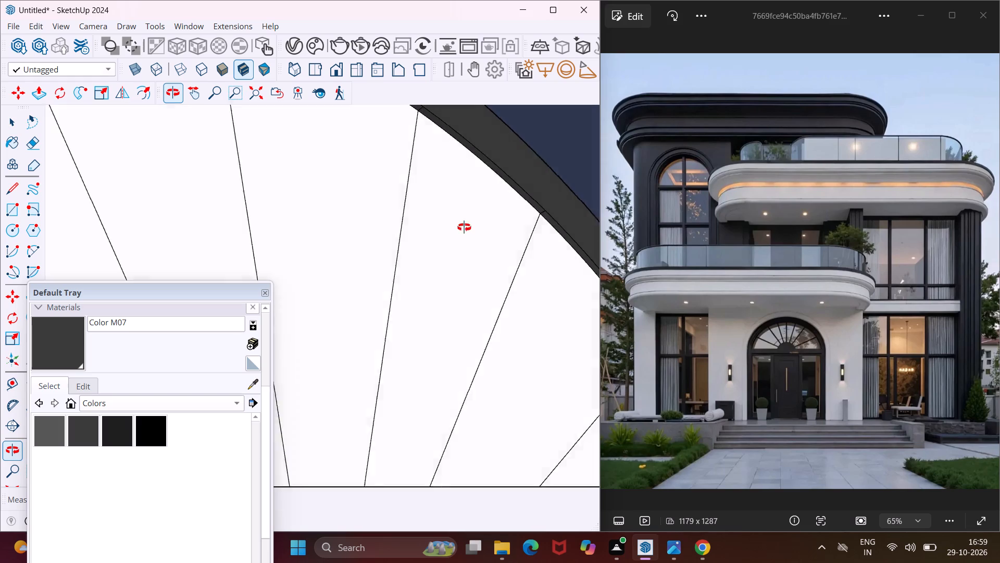
middle_drag(464, 227, 415, 227)
scroll(449, 204, down, 13)
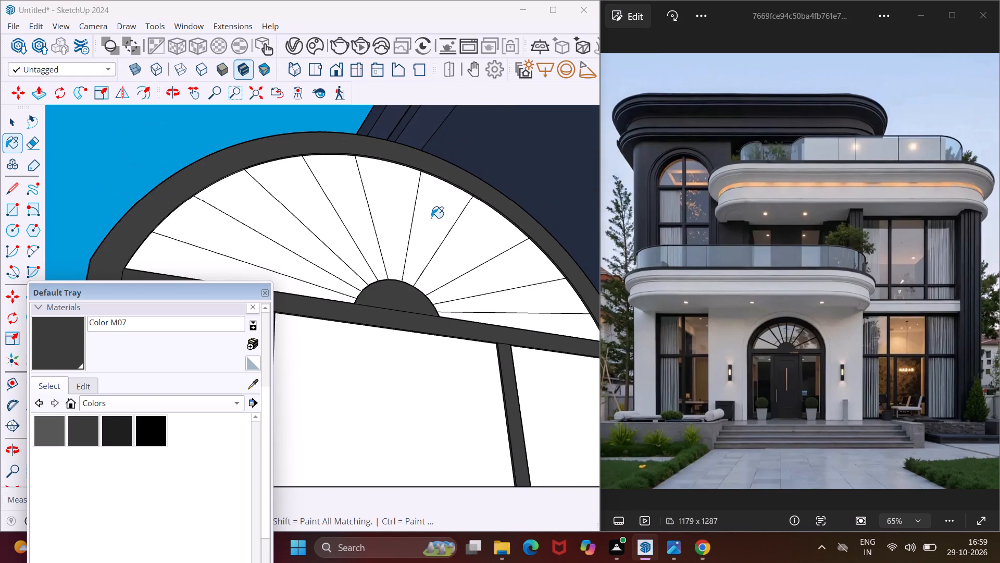
middle_drag(405, 216, 202, 249)
scroll(216, 222, down, 5)
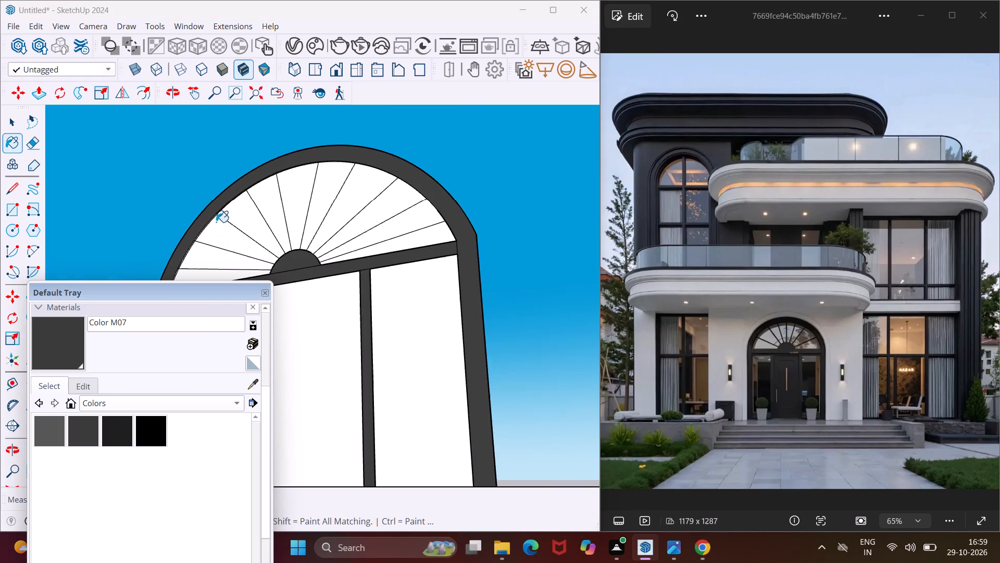
scroll(189, 259, up, 1)
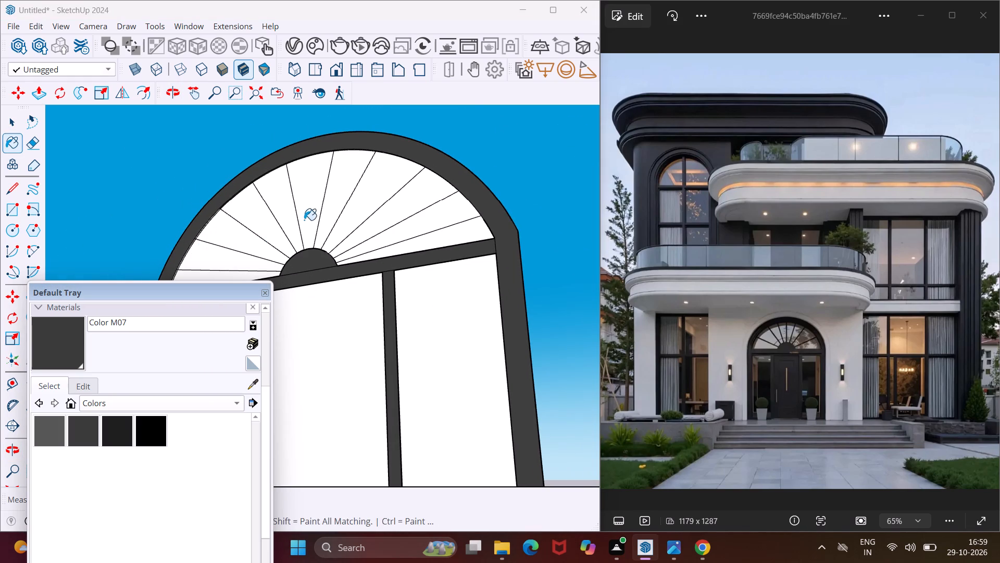
drag(307, 219, 302, 216)
key(ctrl+z)
middle_drag(304, 207, 264, 201)
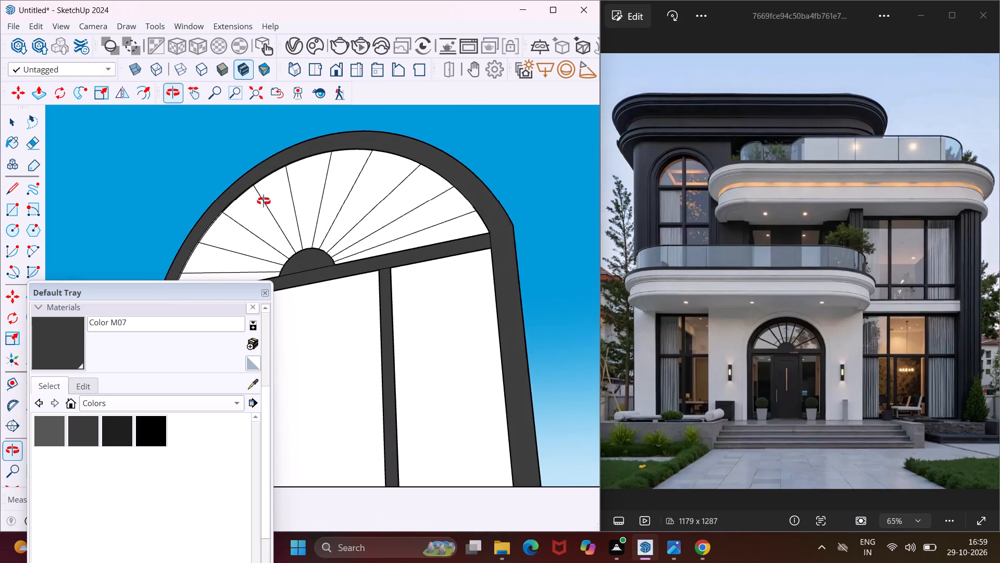
middle_drag(264, 201, 199, 205)
scroll(199, 205, down, 5)
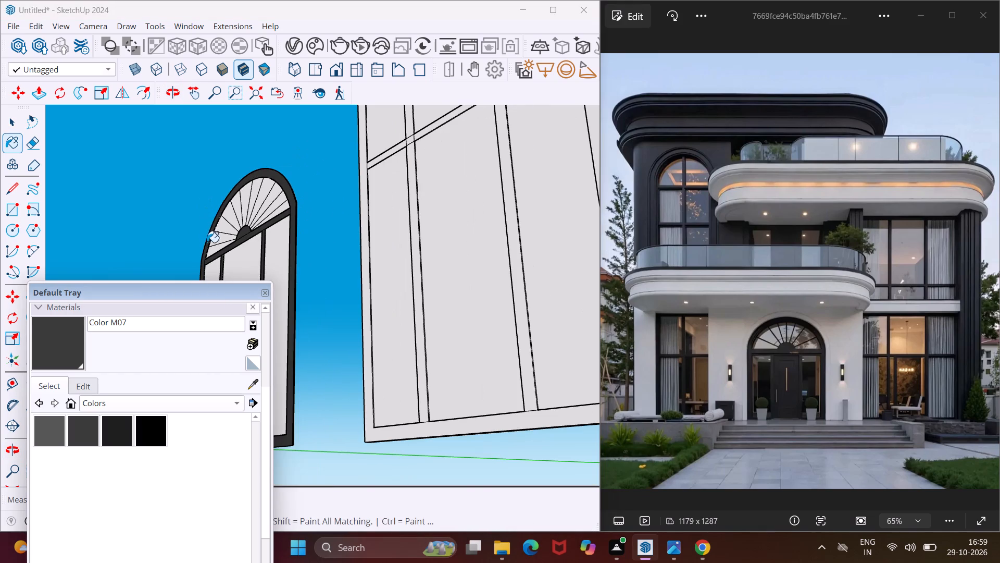
scroll(207, 244, up, 14)
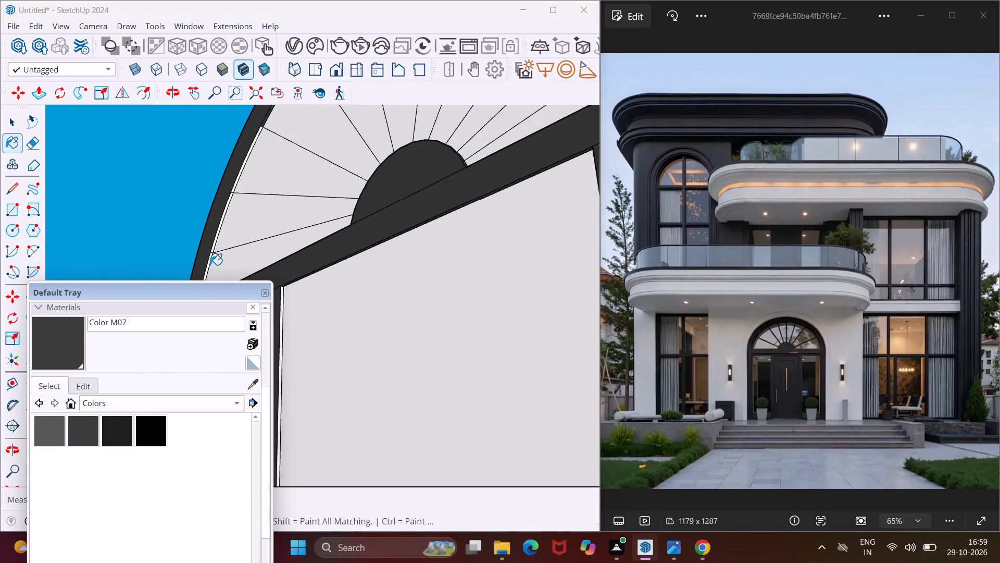
scroll(210, 265, up, 5)
click(210, 253)
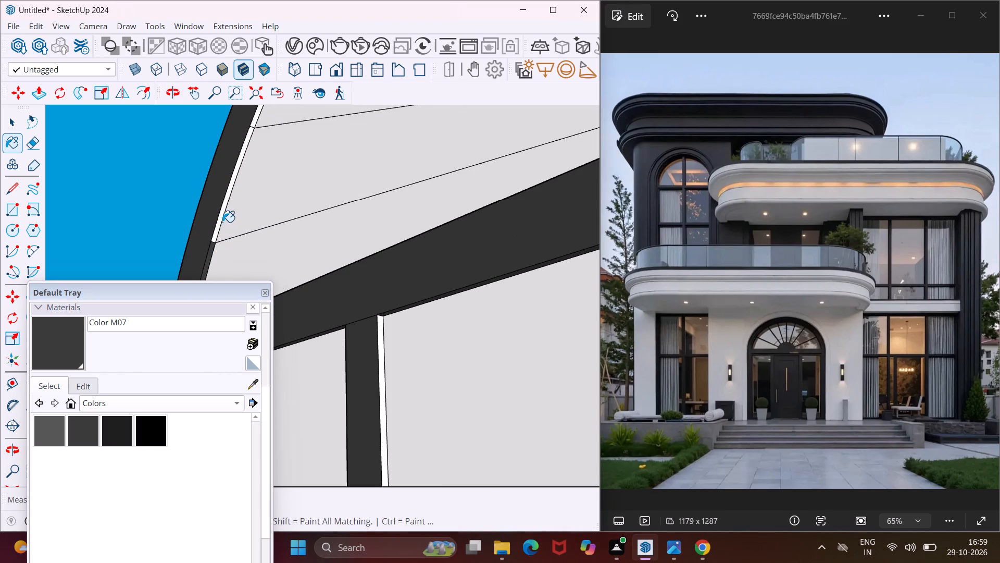
click(221, 217)
scroll(214, 212, down, 3)
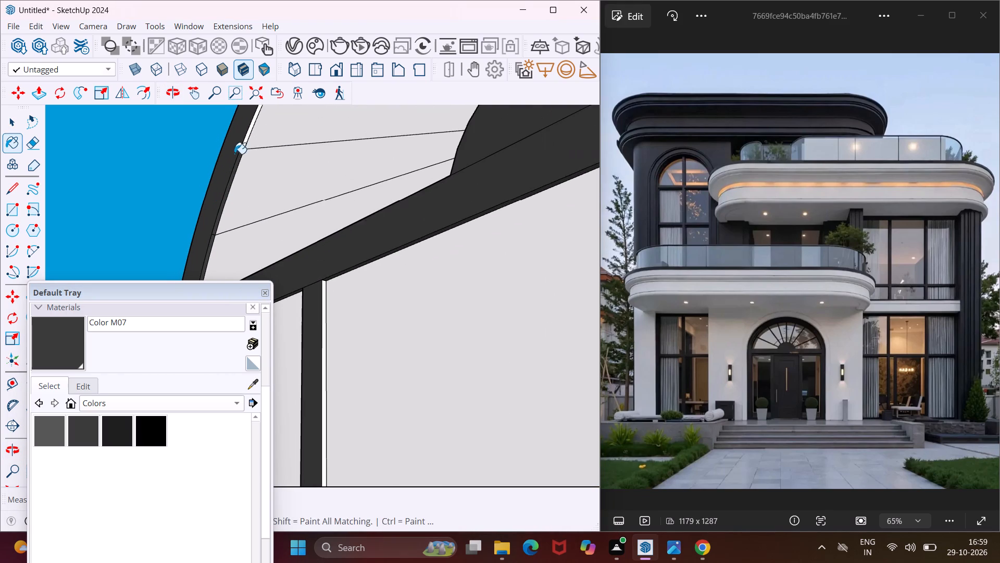
scroll(242, 139, up, 3)
click(249, 136)
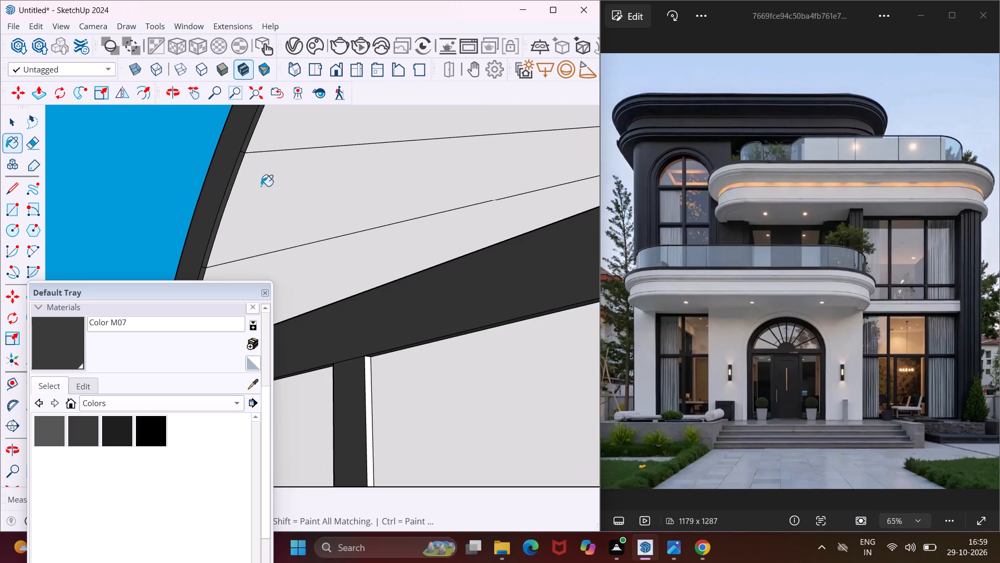
Paint the white side face of the door frame's left mullion below the fanlight with Color M07.
click(367, 370)
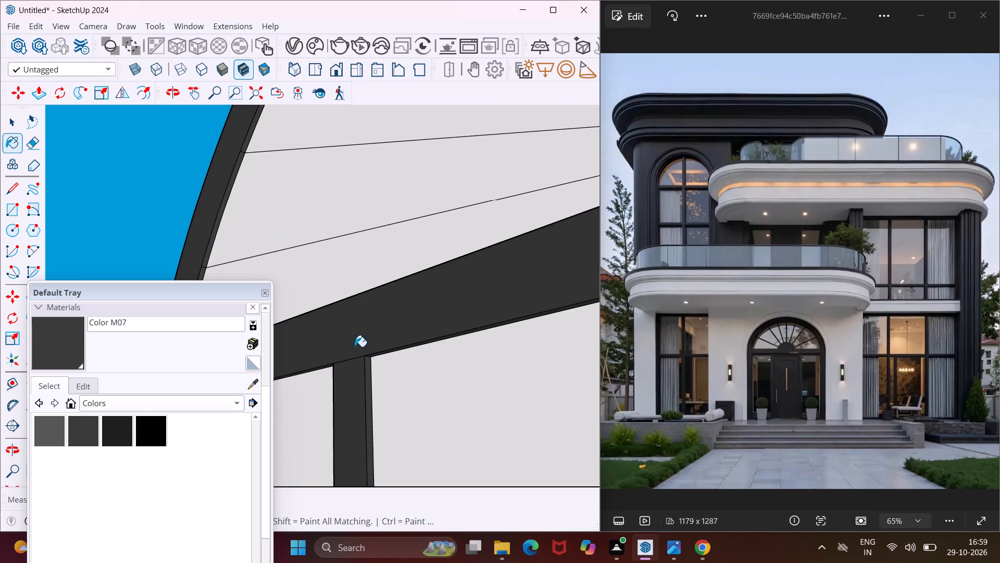
Paint the door frame's white outer side face on the right and the left jamb's inner side face with Color M07.
scroll(333, 320, down, 15)
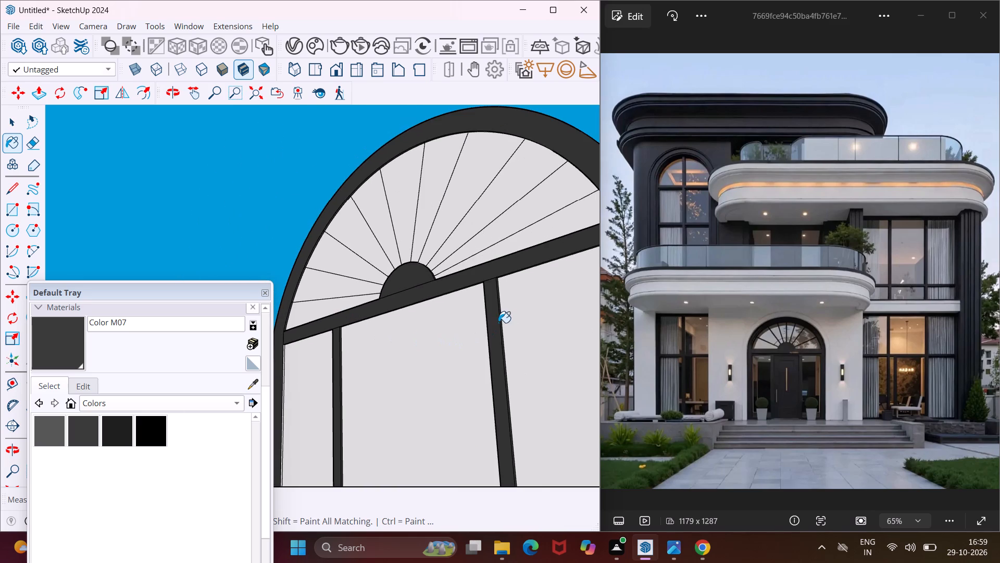
middle_drag(498, 292, 390, 337)
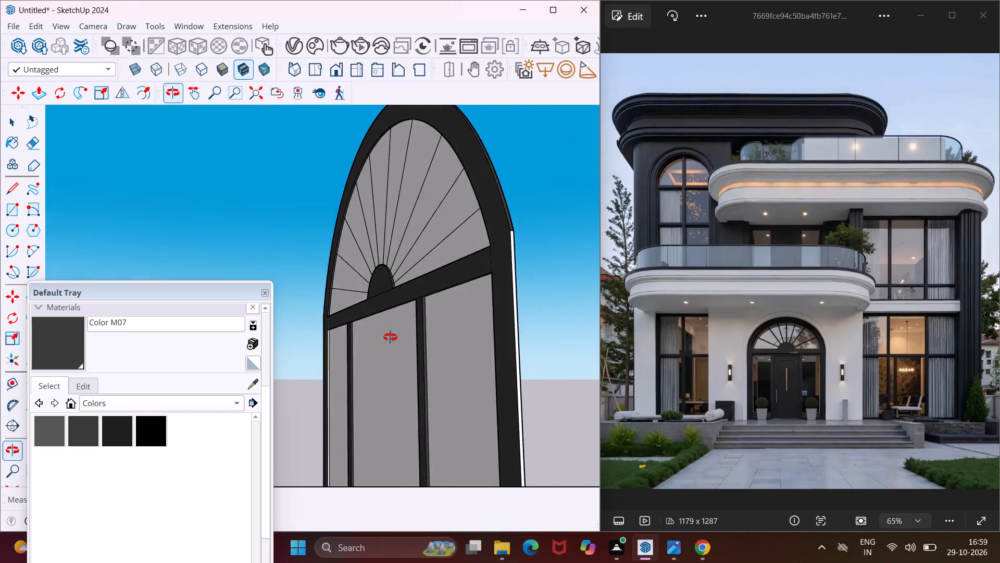
middle_drag(390, 337, 371, 358)
scroll(467, 312, up, 7)
click(467, 298)
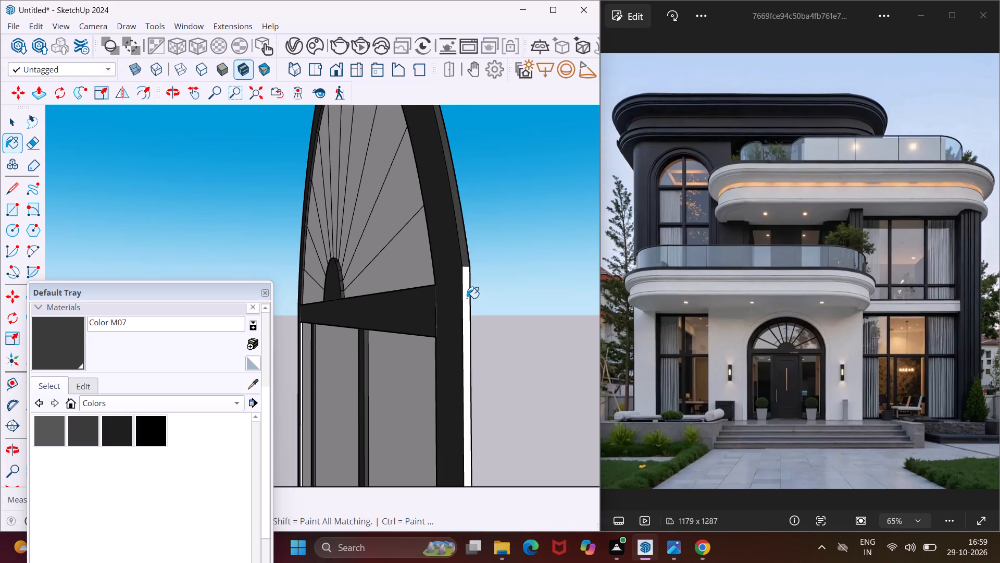
scroll(462, 268, down, 4)
scroll(302, 368, up, 5)
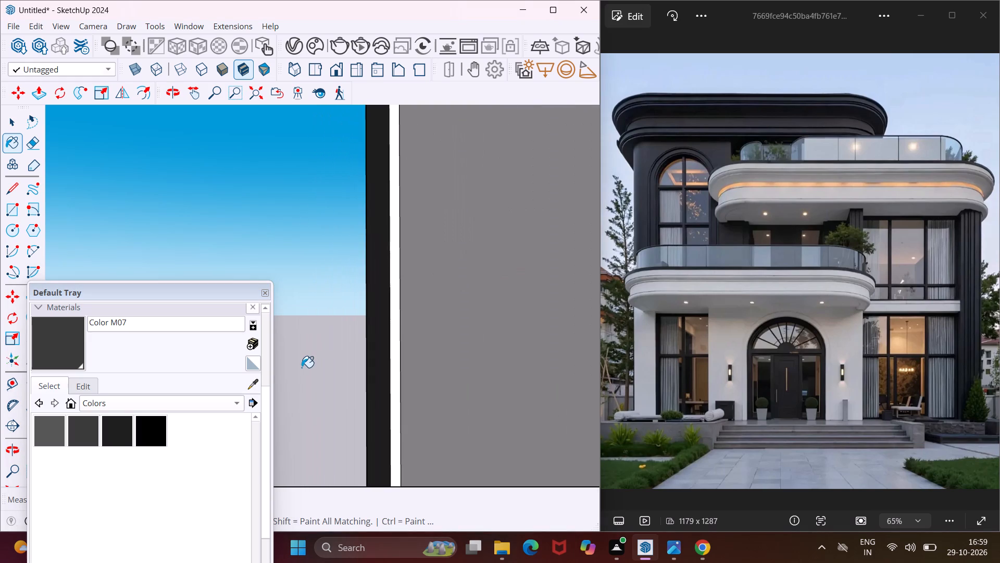
click(393, 312)
scroll(321, 305, down, 6)
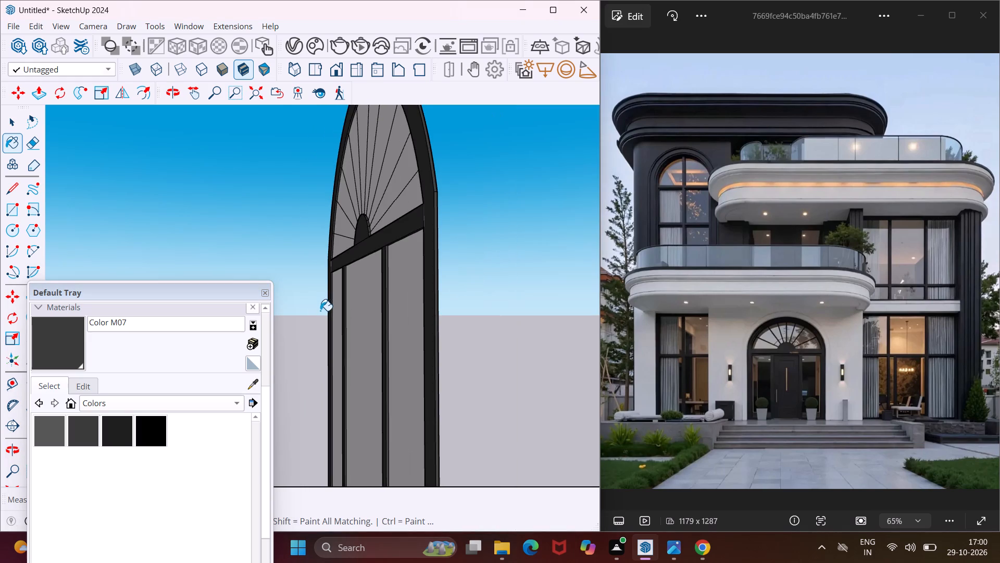
Examine the arched door frame from the front, below and above for any remaining unpainted faces.
middle_drag(329, 317, 571, 337)
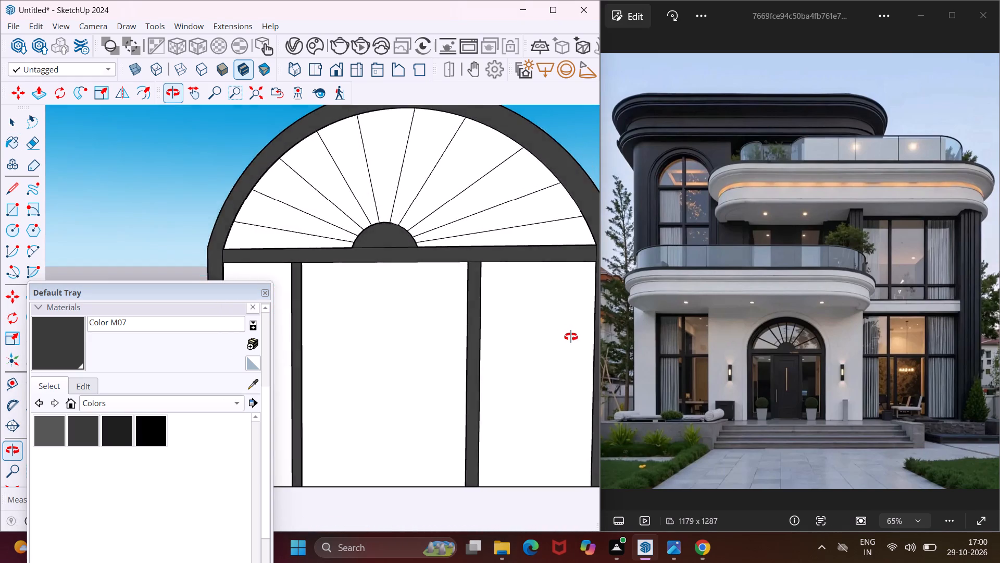
middle_drag(571, 337, 675, 337)
scroll(675, 337, down, 1)
scroll(497, 280, down, 12)
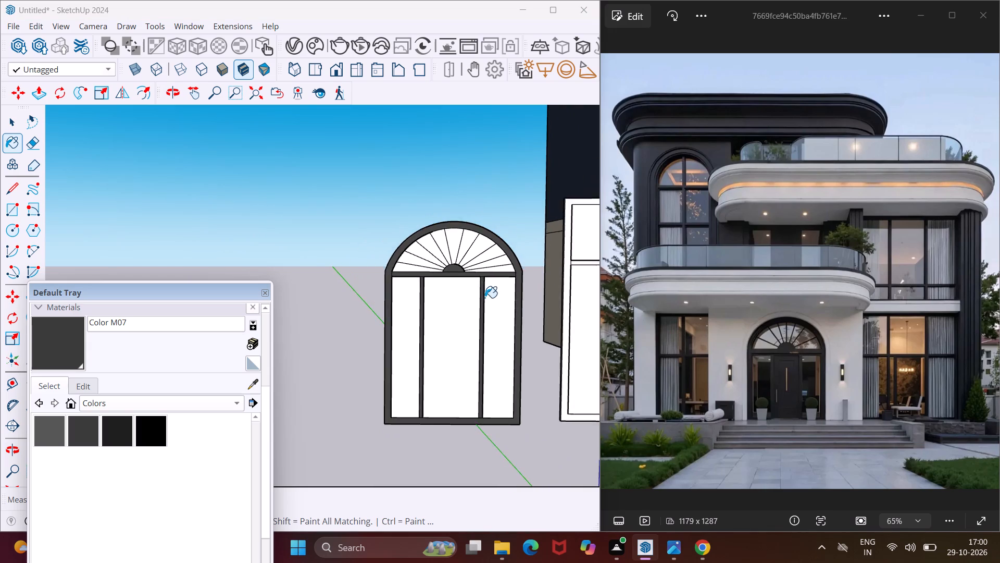
scroll(485, 298, down, 3)
middle_drag(467, 400, 459, 304)
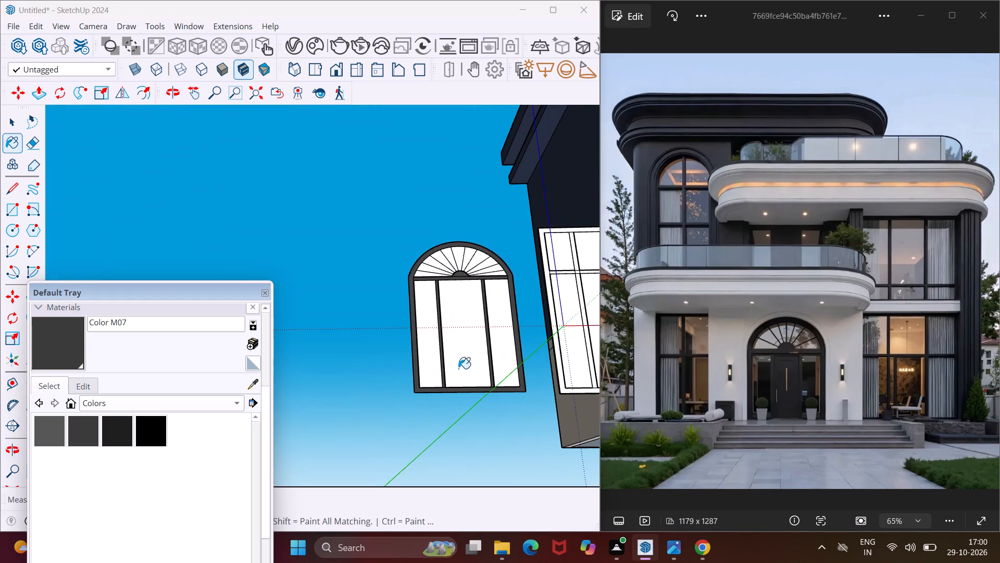
scroll(451, 399, up, 16)
middle_drag(448, 394, 474, 452)
scroll(448, 394, up, 1)
scroll(447, 424, down, 18)
scroll(447, 424, down, 4)
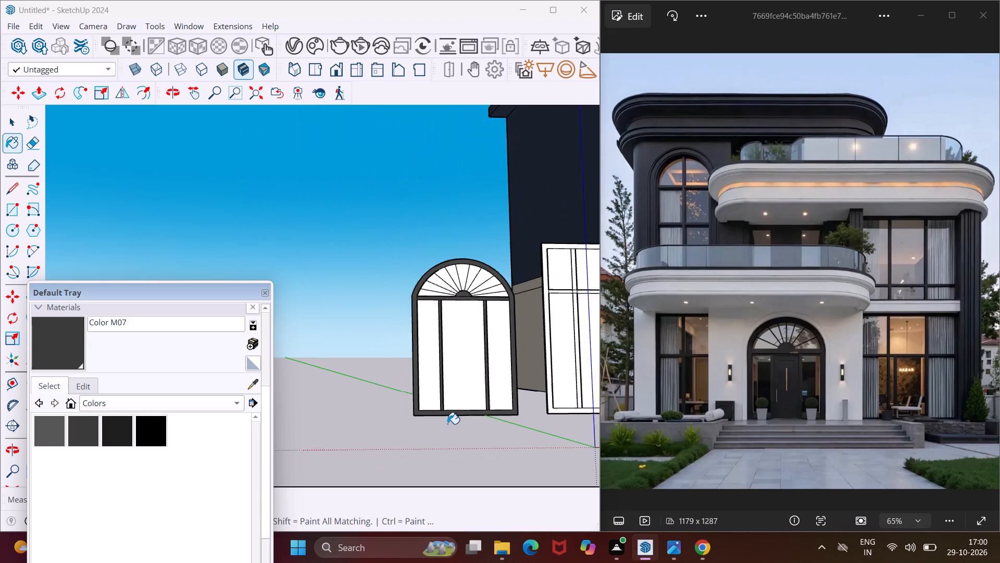
scroll(447, 424, down, 1)
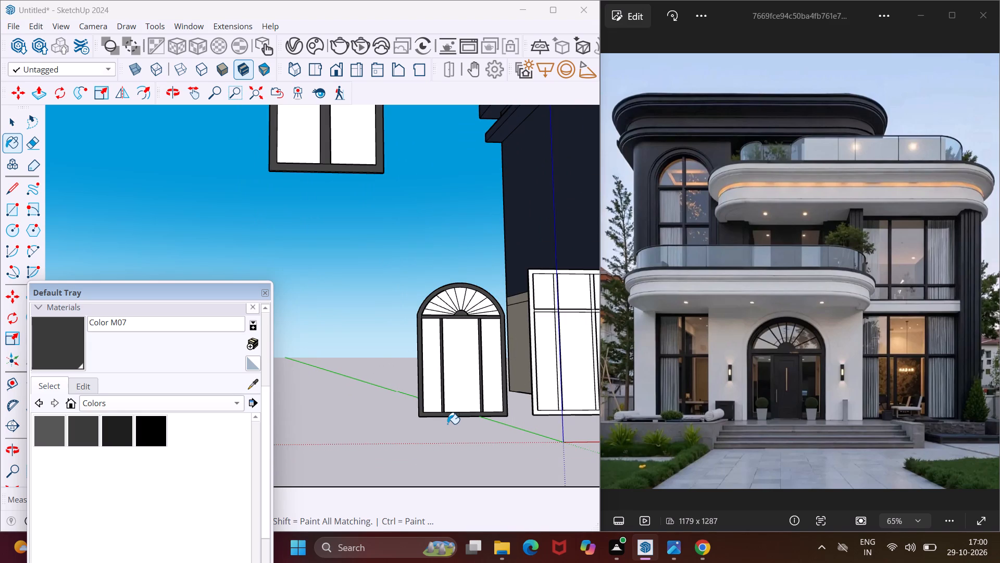
key(Escape)
key(space)
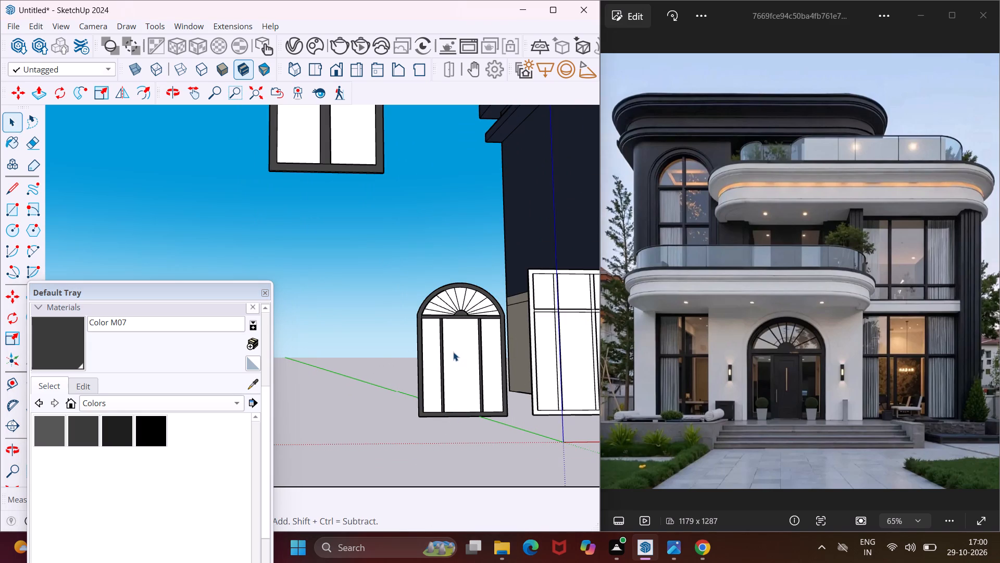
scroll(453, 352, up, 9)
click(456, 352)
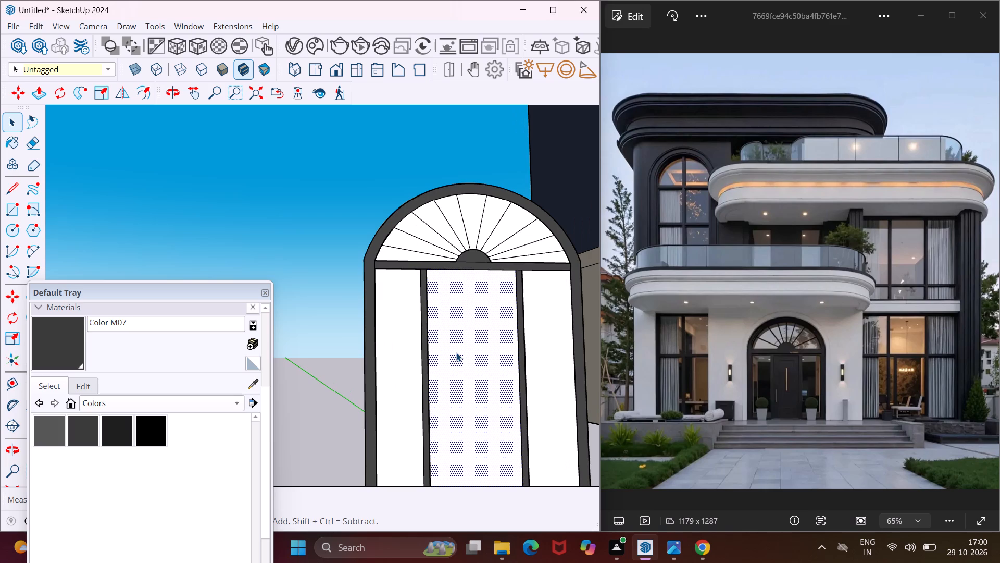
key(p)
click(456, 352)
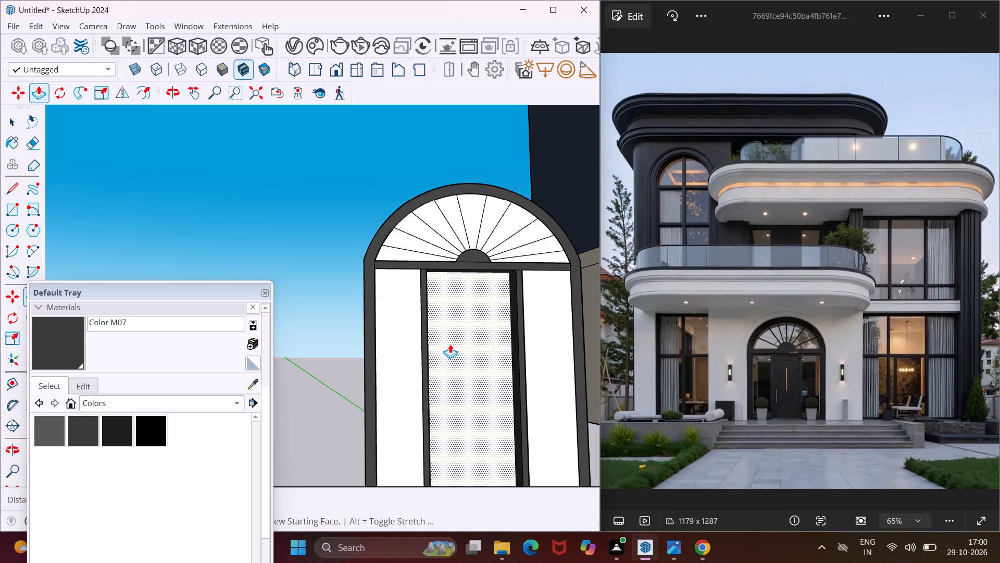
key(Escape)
Delete the central panel face between the two mullions of the arched door.
key(space)
middle_drag(450, 344, 532, 435)
scroll(463, 405, up, 4)
click(463, 406)
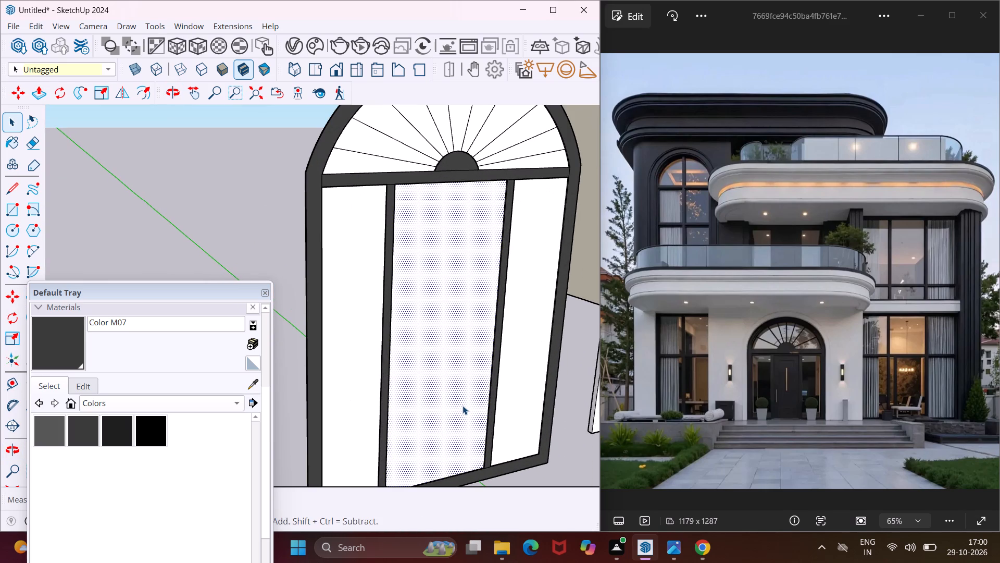
key(Delete)
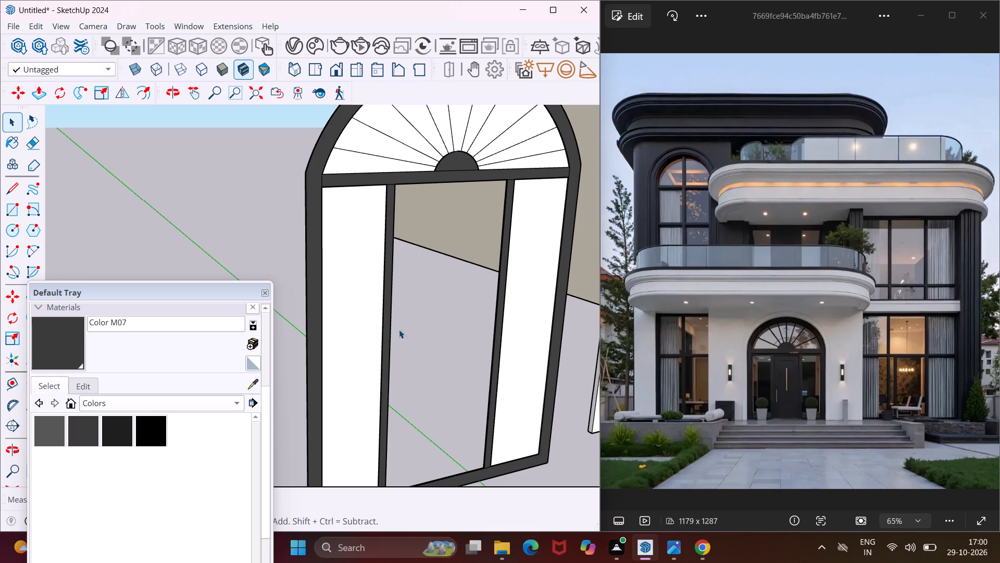
Paint the bottom rail's top face and the central mullion's side face in the arched window's lower-left pane with Color M07.
scroll(457, 345, down, 5)
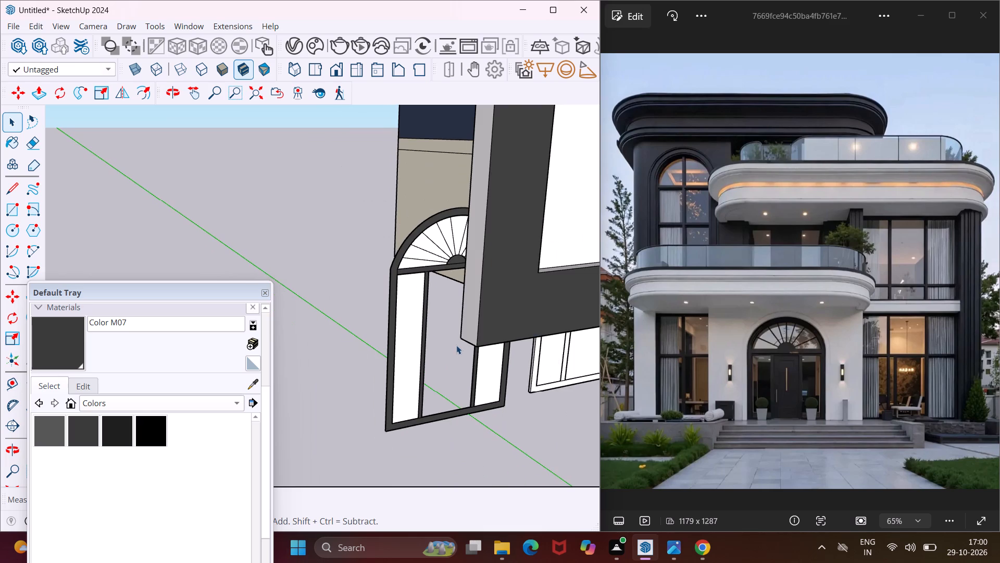
middle_drag(456, 345, 436, 349)
scroll(419, 344, down, 2)
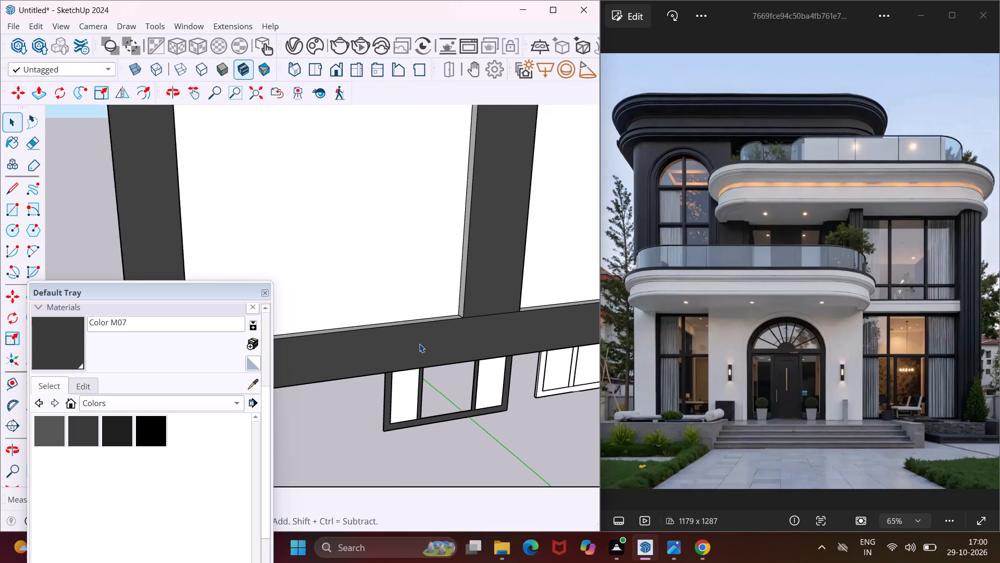
scroll(419, 344, down, 2)
scroll(435, 297, down, 3)
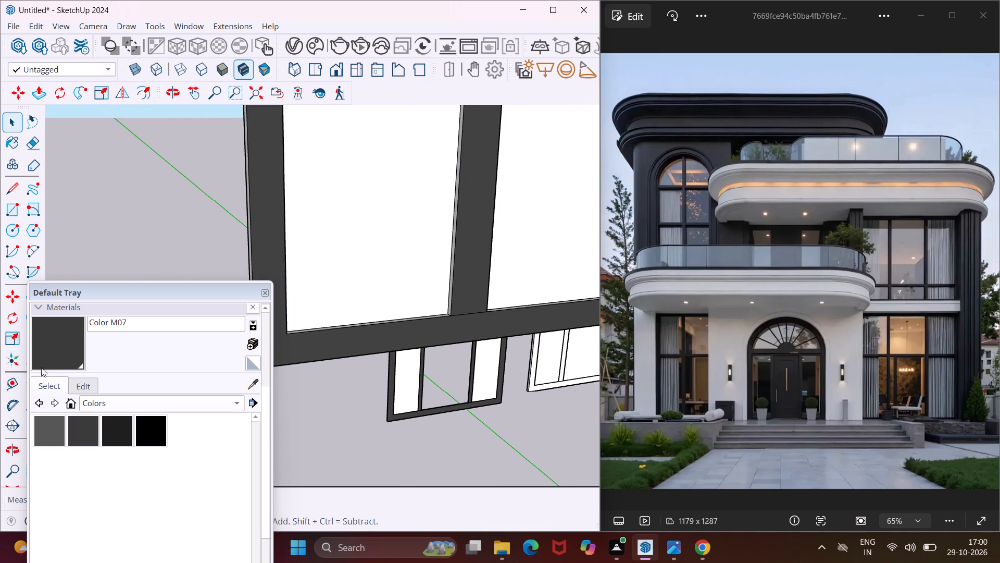
click(47, 366)
scroll(441, 312, up, 4)
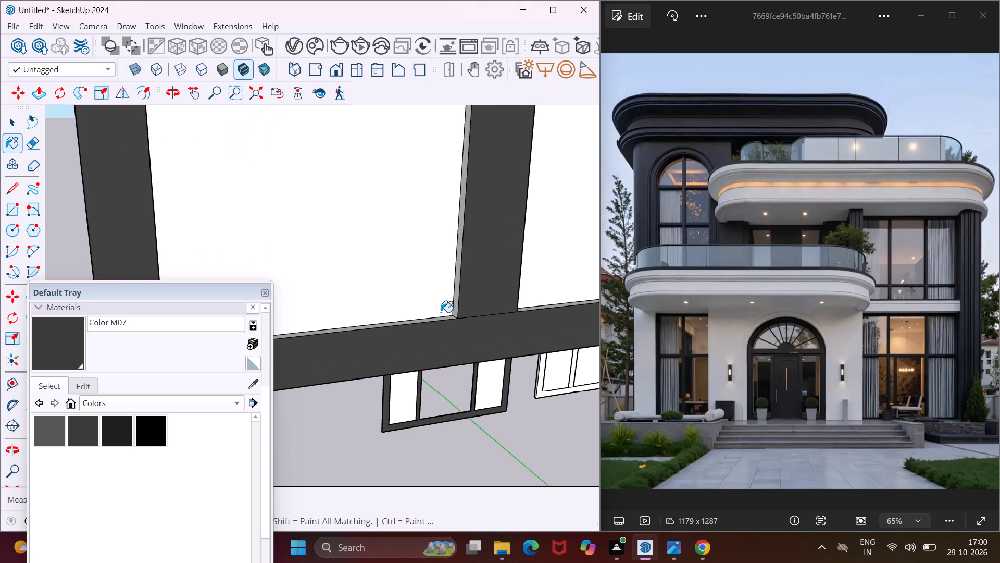
scroll(441, 312, up, 10)
click(444, 332)
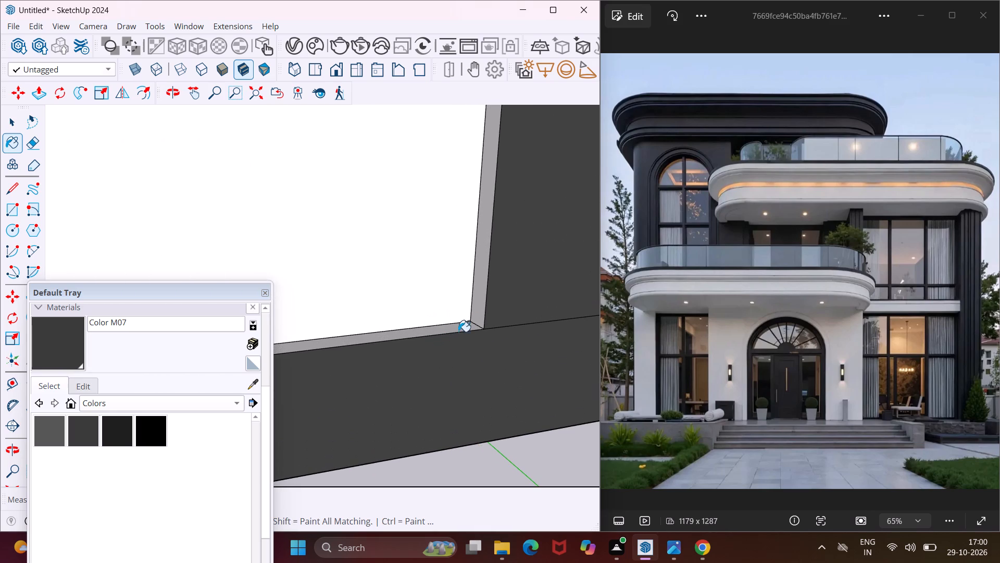
click(480, 306)
scroll(429, 297, down, 13)
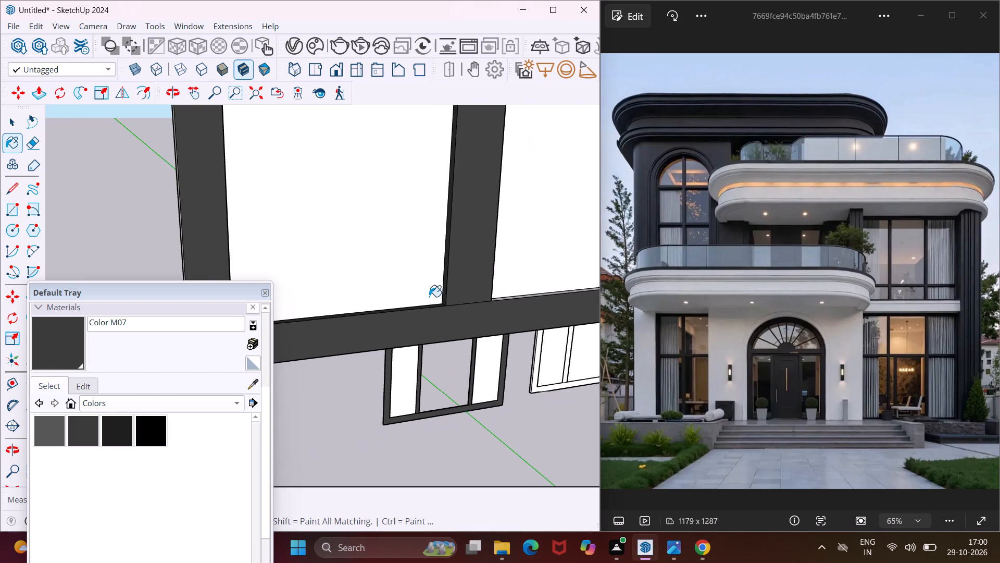
Paint the bottom rail's top face and the right jamb's inner side face in the arched window's lower-right pane with Color M07.
scroll(429, 297, down, 13)
scroll(484, 291, up, 9)
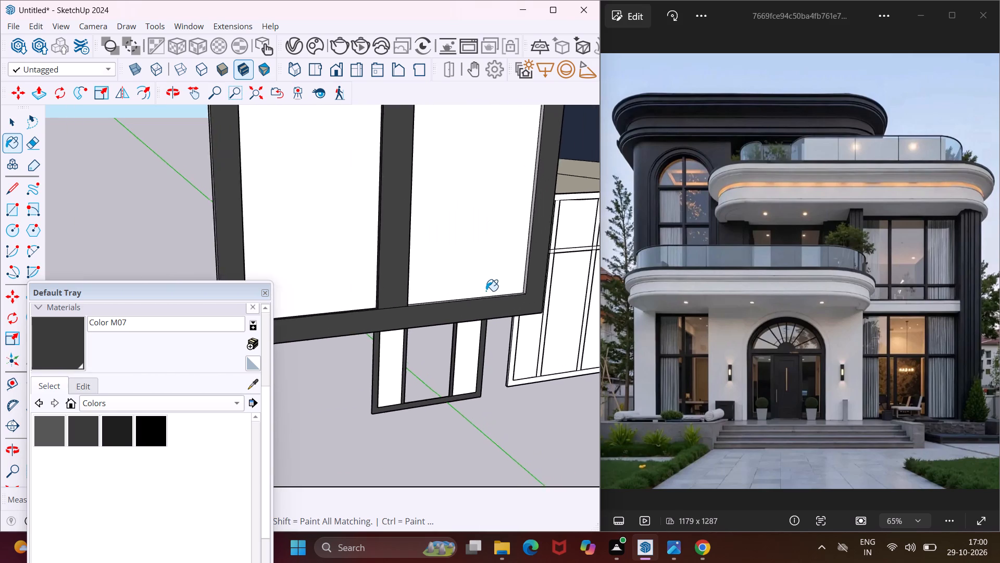
scroll(486, 291, up, 12)
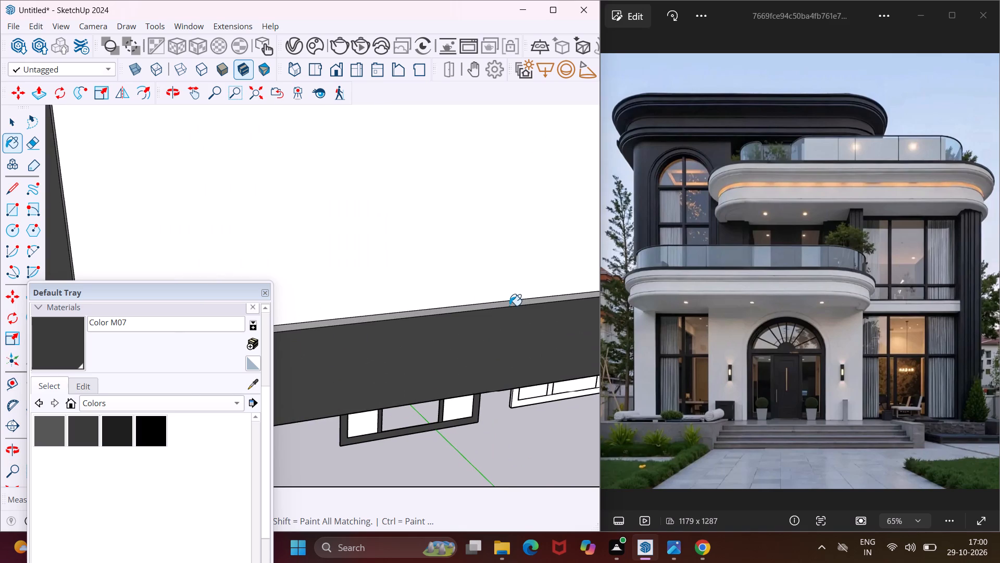
click(509, 305)
scroll(473, 303, down, 14)
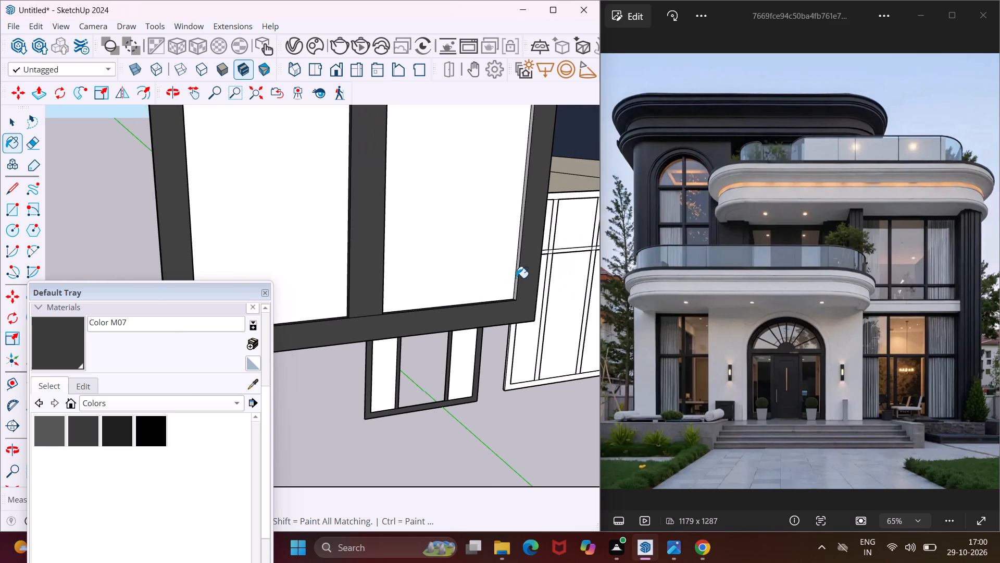
scroll(517, 275, up, 4)
click(520, 252)
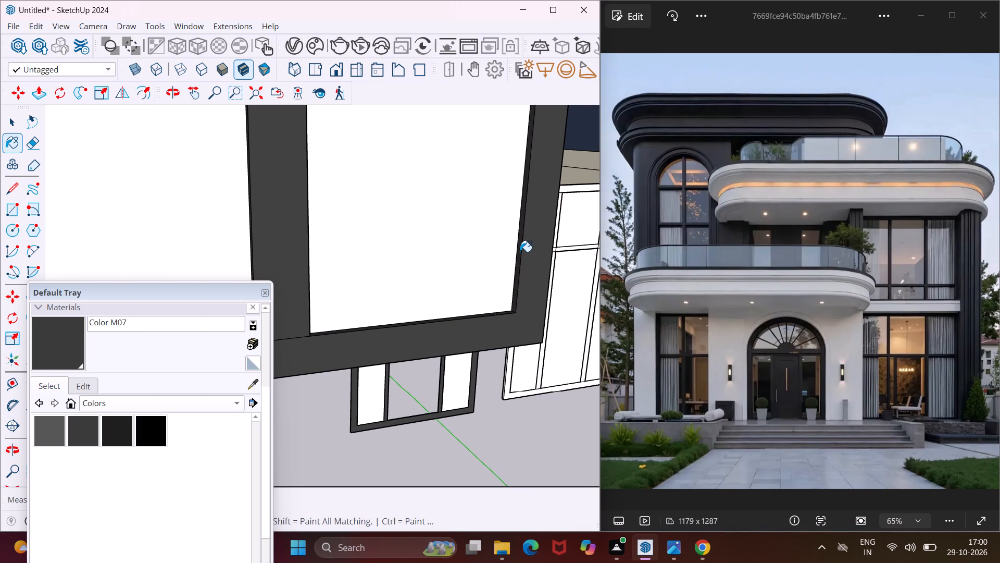
Paint the curved outer top face of the arched window's frame with Color M07.
scroll(520, 252, down, 12)
middle_drag(521, 268, 413, 375)
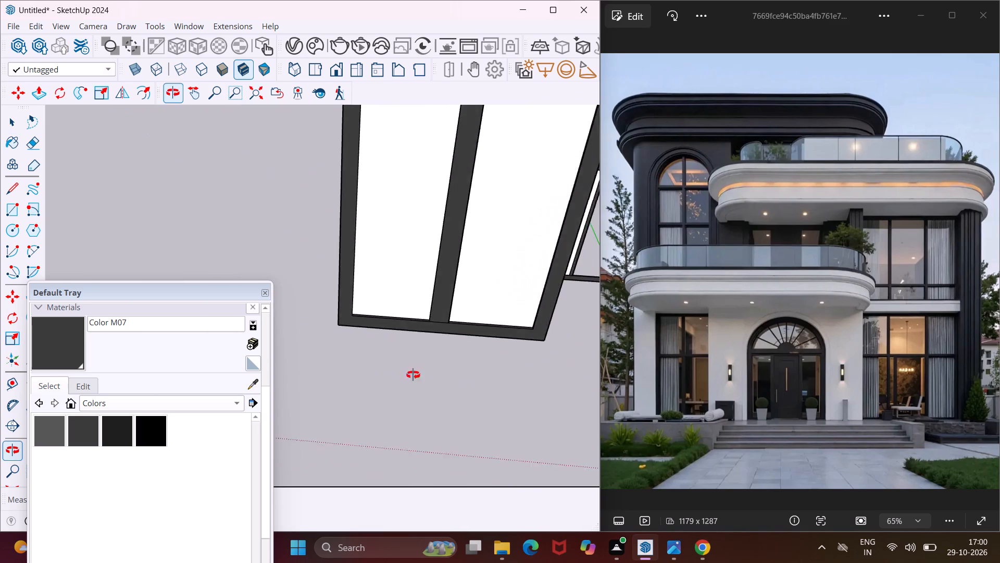
middle_drag(413, 375, 390, 458)
scroll(384, 423, down, 8)
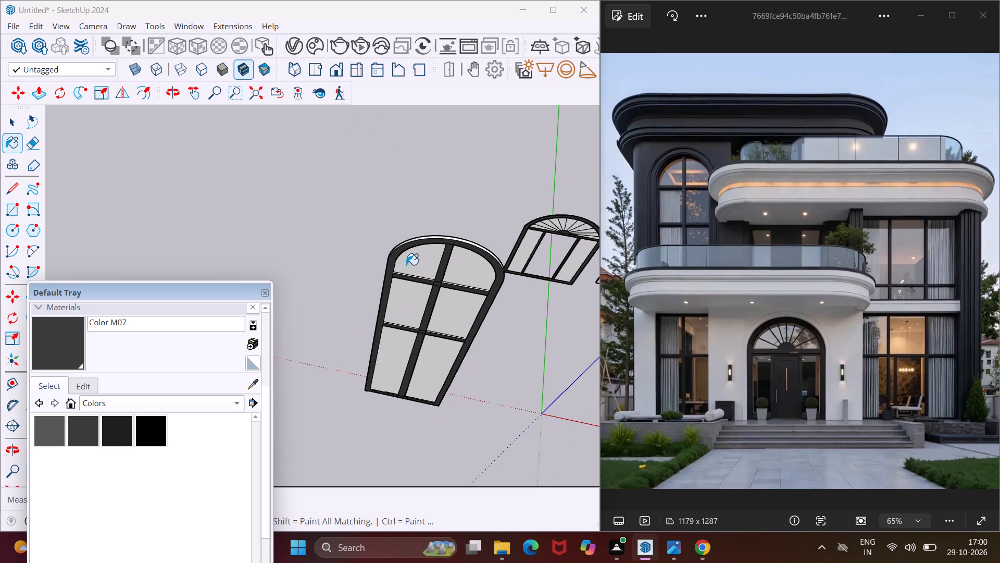
scroll(397, 245, up, 20)
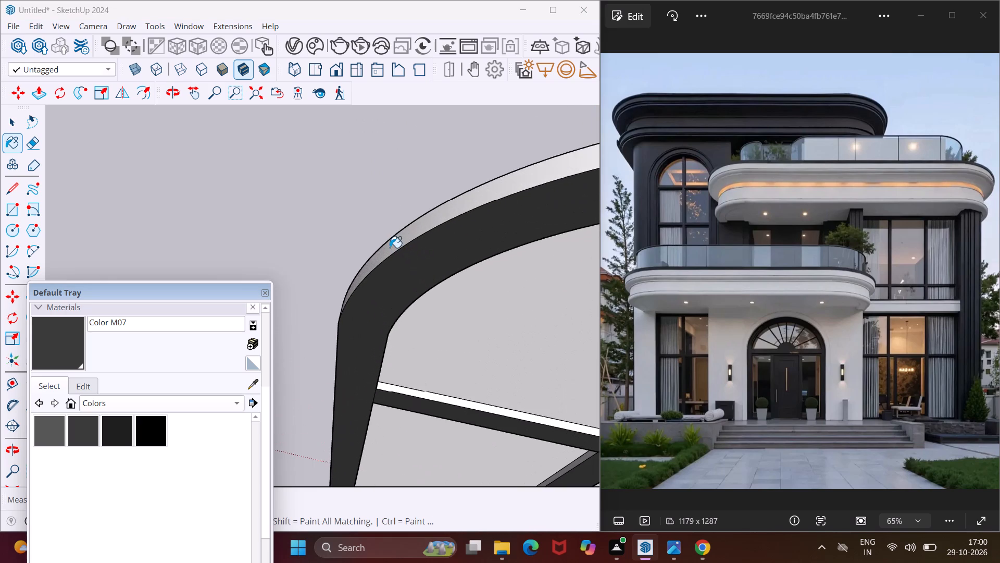
click(390, 248)
scroll(373, 250, down, 6)
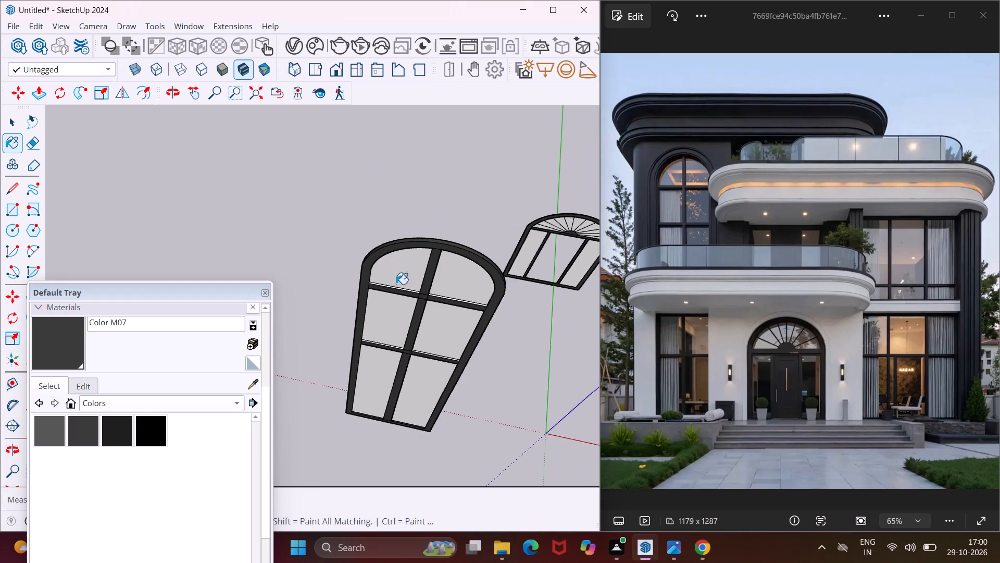
Paint the white top faces of the arched window's upper and lower crossbars, either side of the mullion, with Color M07.
scroll(396, 295, up, 13)
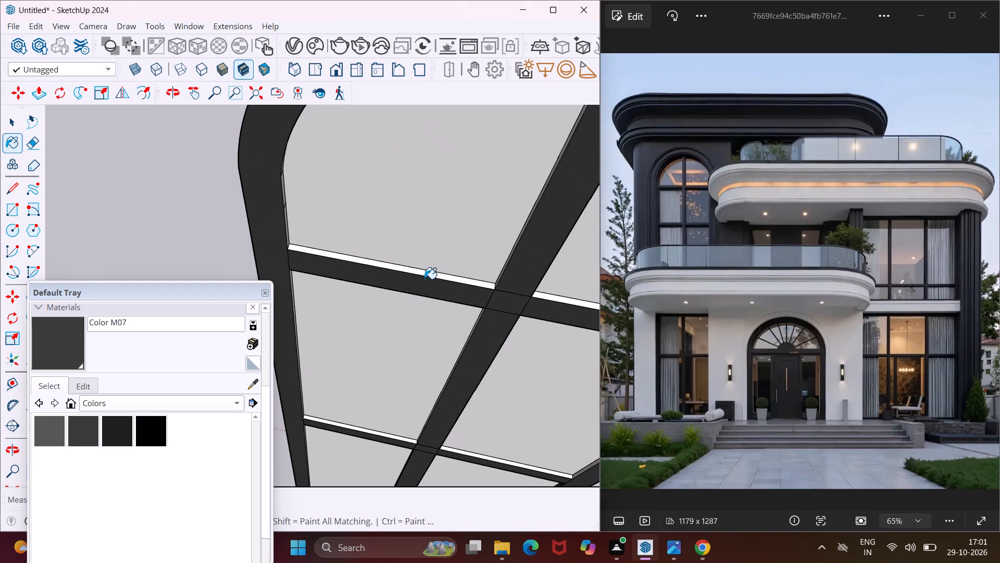
click(437, 279)
click(473, 285)
click(540, 296)
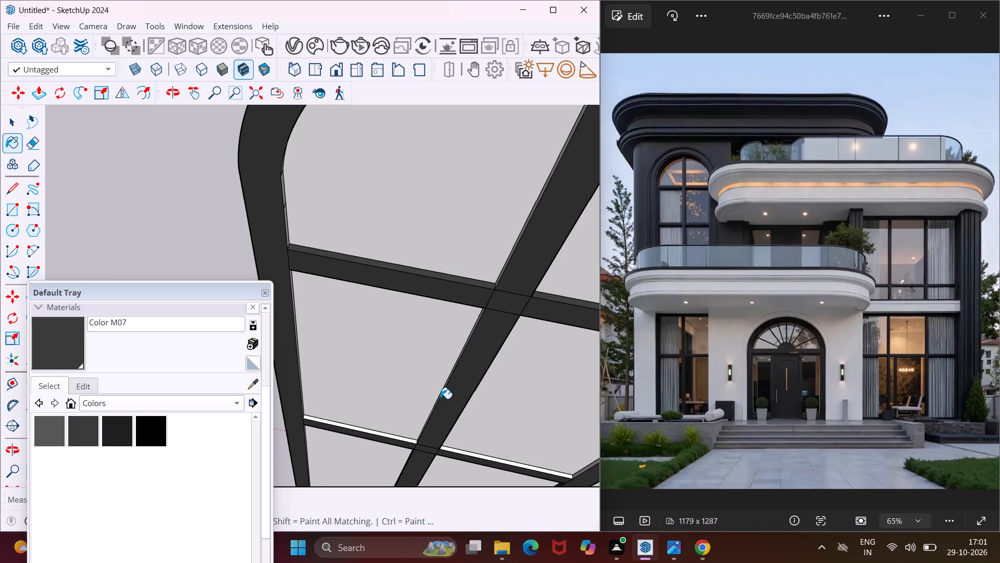
scroll(399, 456, up, 7)
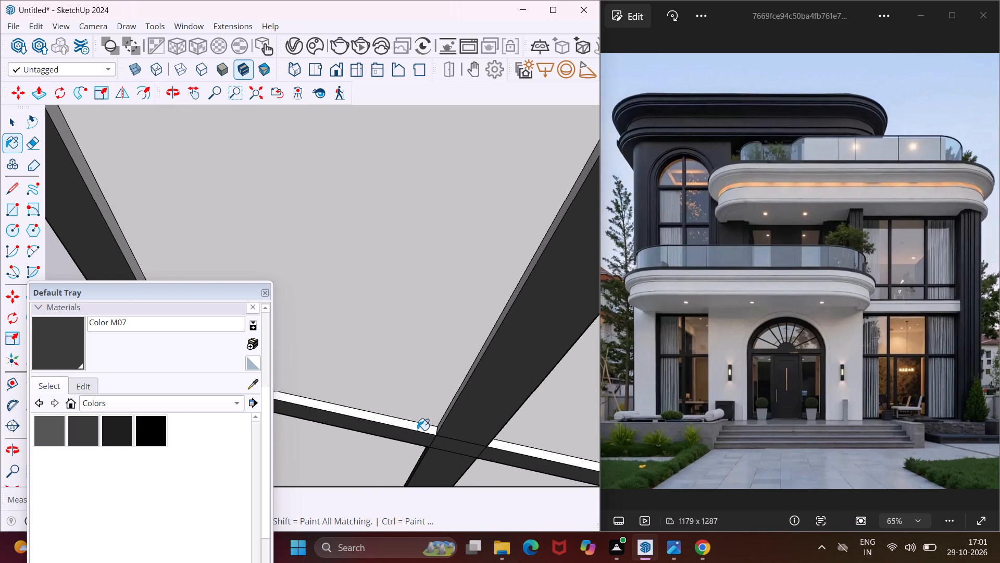
click(417, 430)
click(497, 446)
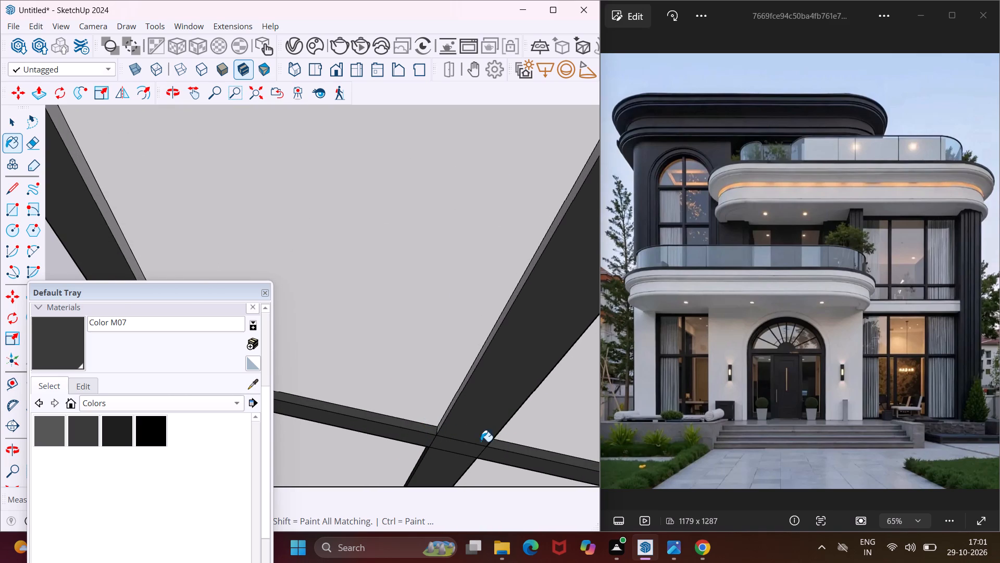
Paint the arched window's left jamb inner faces above and below the lower crossbar, and the mullion's left side face above it, with Color M07.
click(114, 234)
scroll(539, 266, up, 3)
click(534, 256)
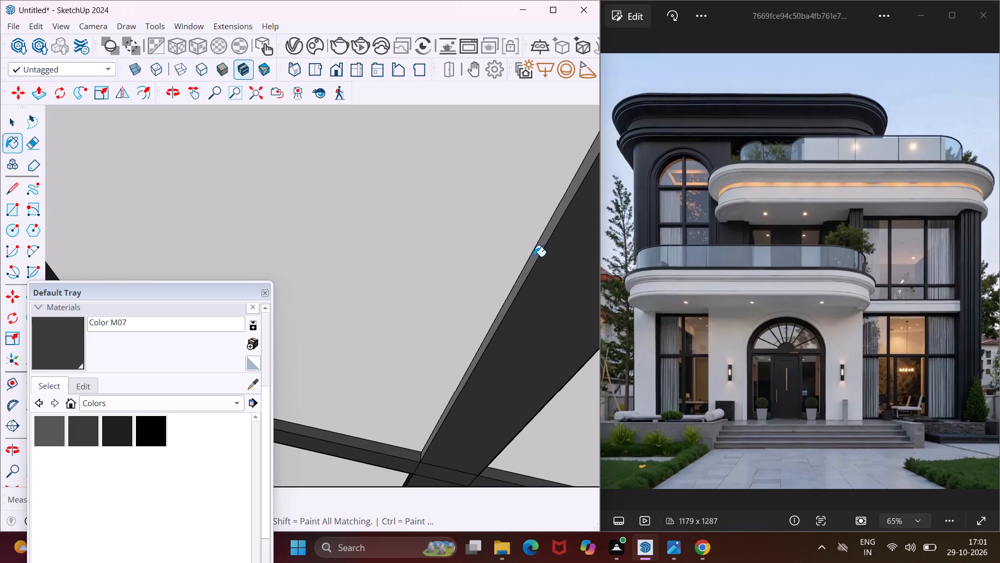
scroll(514, 256, down, 14)
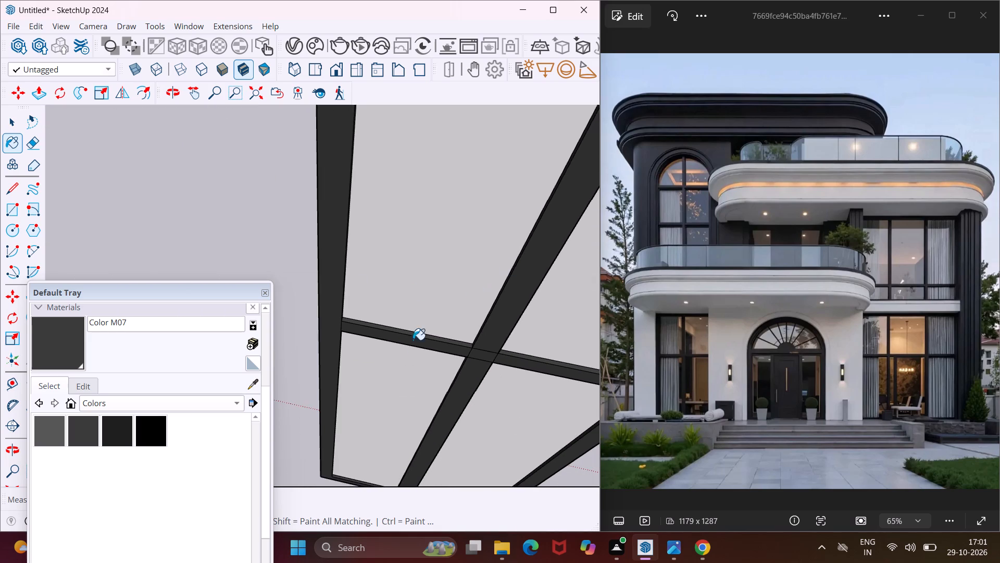
scroll(347, 383, down, 1)
middle_drag(347, 383, 263, 252)
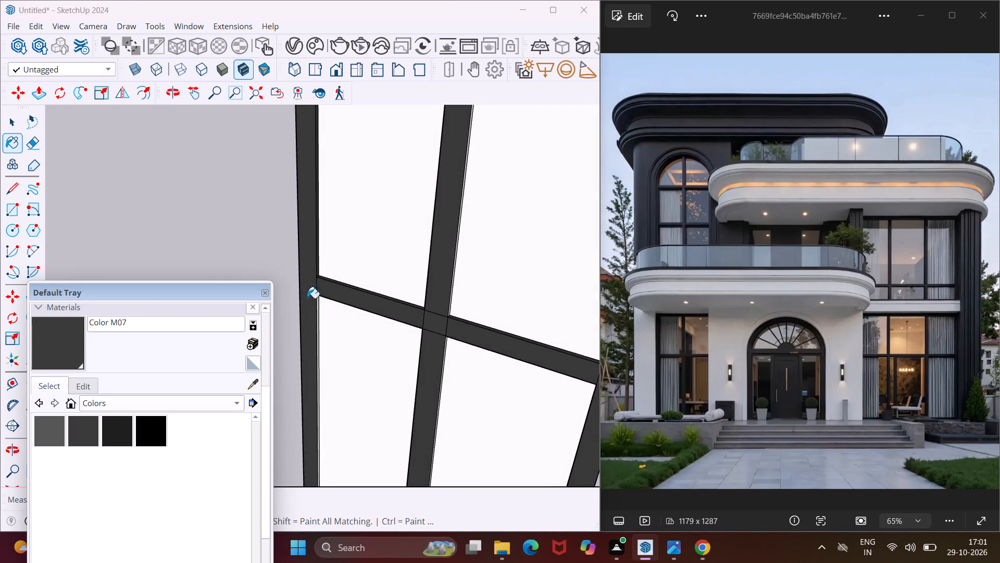
scroll(322, 337, up, 7)
click(311, 313)
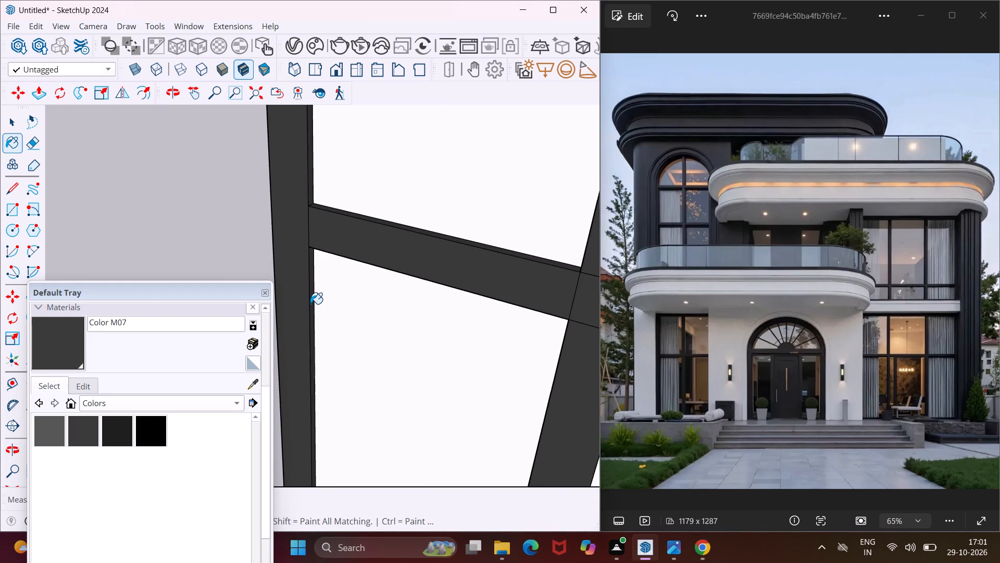
Paint the central mullion's right side faces above and below the arched window's lower crossbar with Color M07.
scroll(310, 299, down, 6)
scroll(477, 277, up, 3)
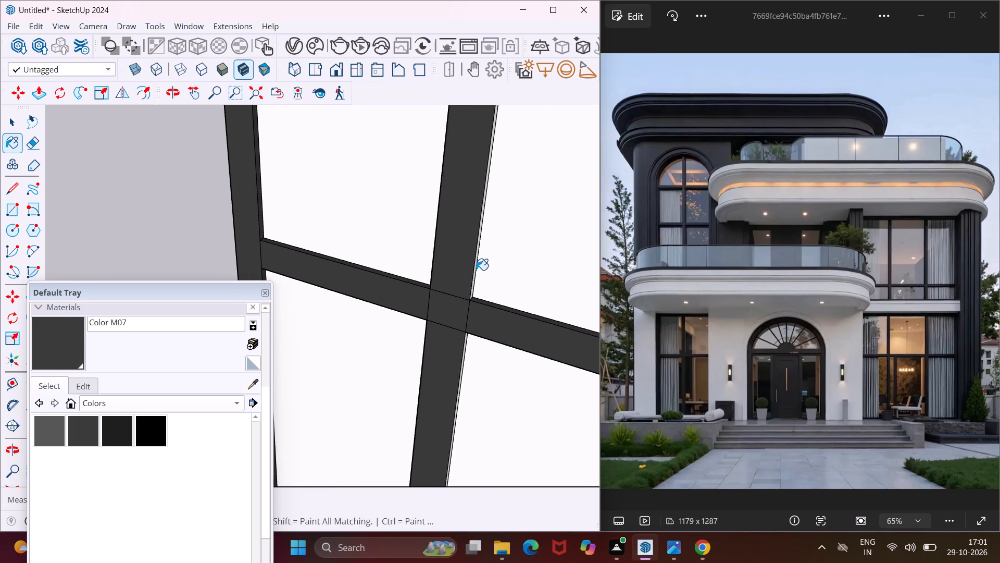
click(476, 270)
scroll(474, 278, up, 4)
click(471, 279)
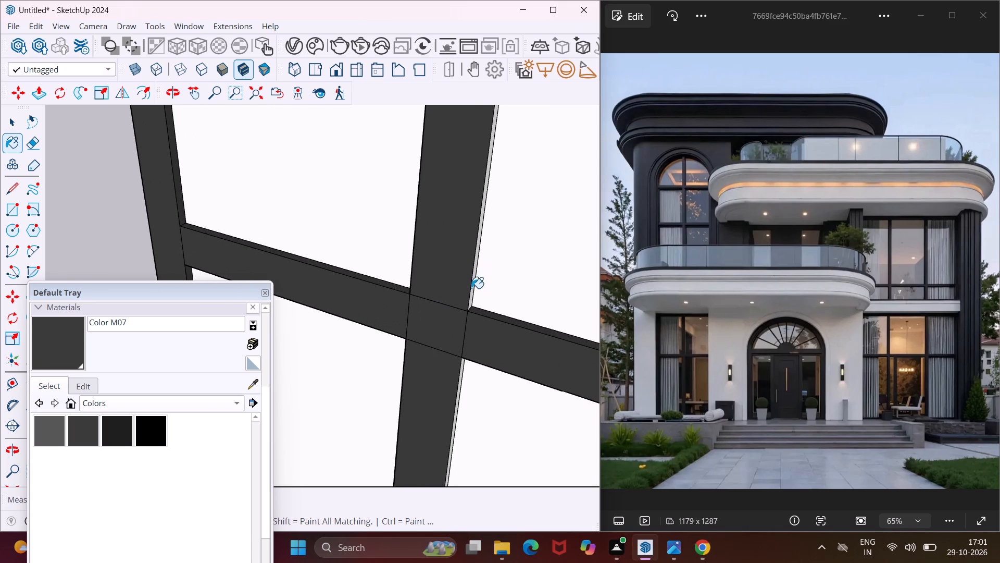
scroll(471, 288, up, 4)
click(471, 288)
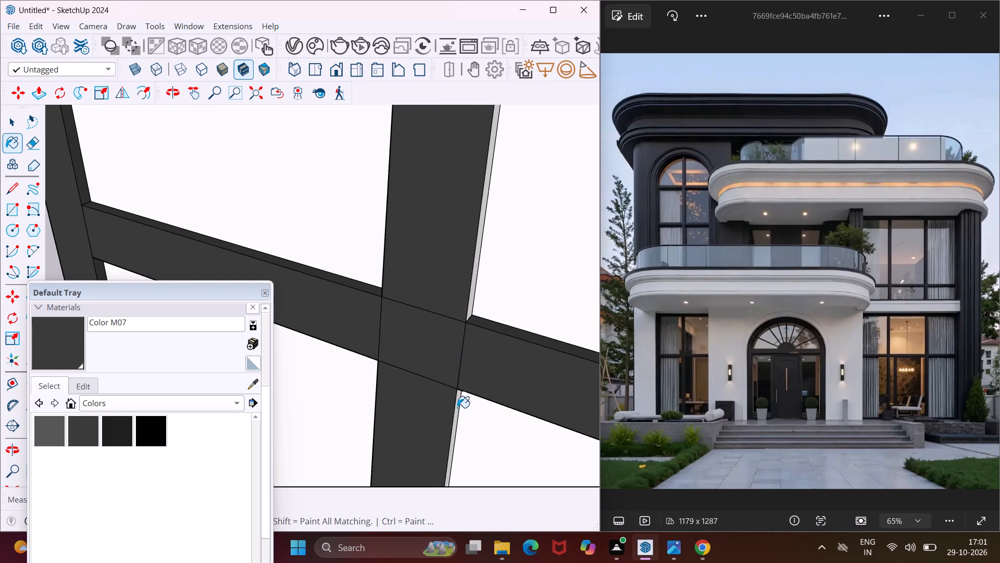
click(457, 408)
click(472, 310)
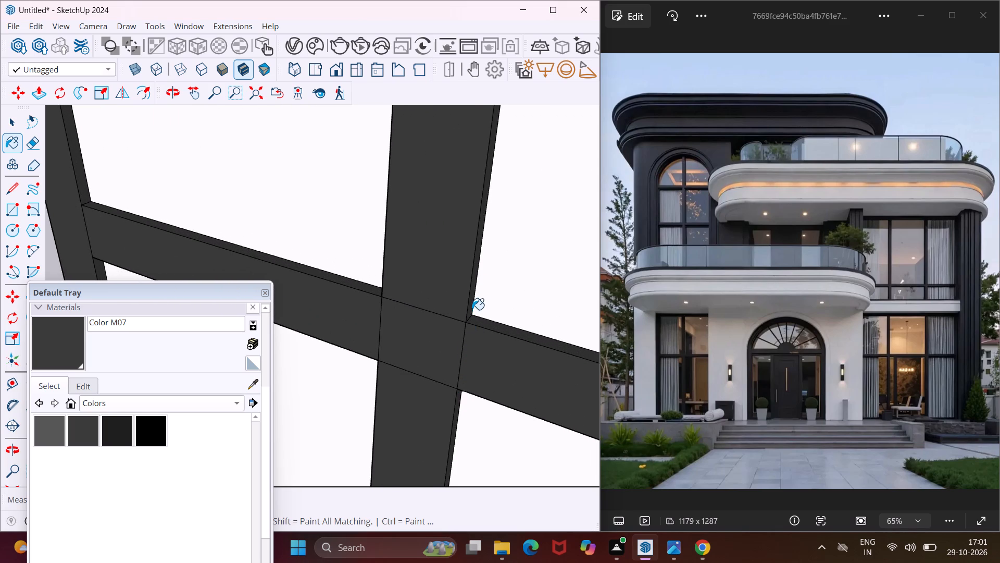
Paint the right jamb's inner side face above the arched window's lower crossbar with Color M07.
scroll(441, 341, down, 6)
middle_drag(440, 351, 687, 419)
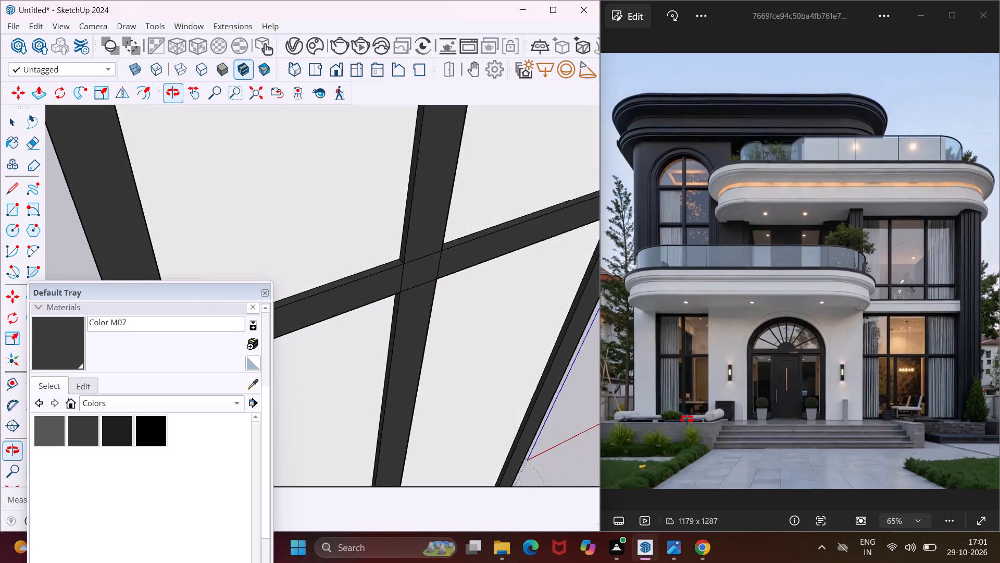
middle_drag(687, 419, 686, 419)
scroll(353, 358, down, 5)
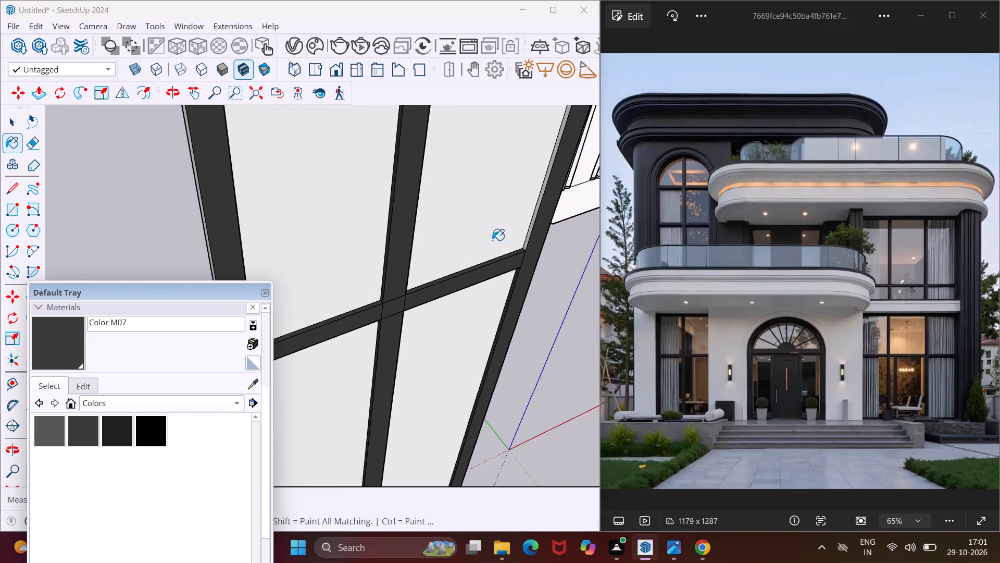
scroll(515, 224, up, 7)
click(543, 219)
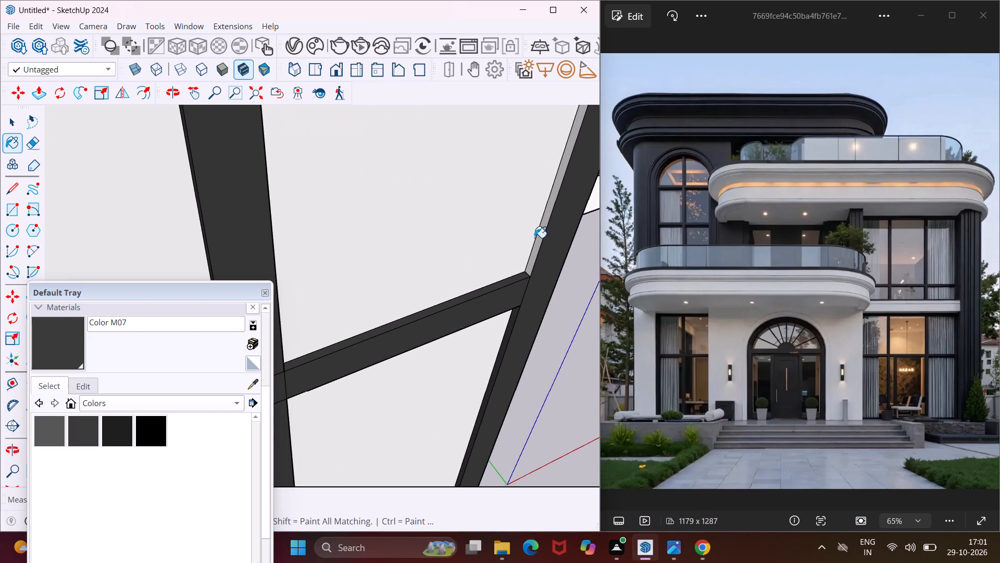
click(539, 231)
click(544, 228)
Paint both side faces of the central mullion above the arched window's upper crossbar with Color M07.
scroll(531, 236, down, 7)
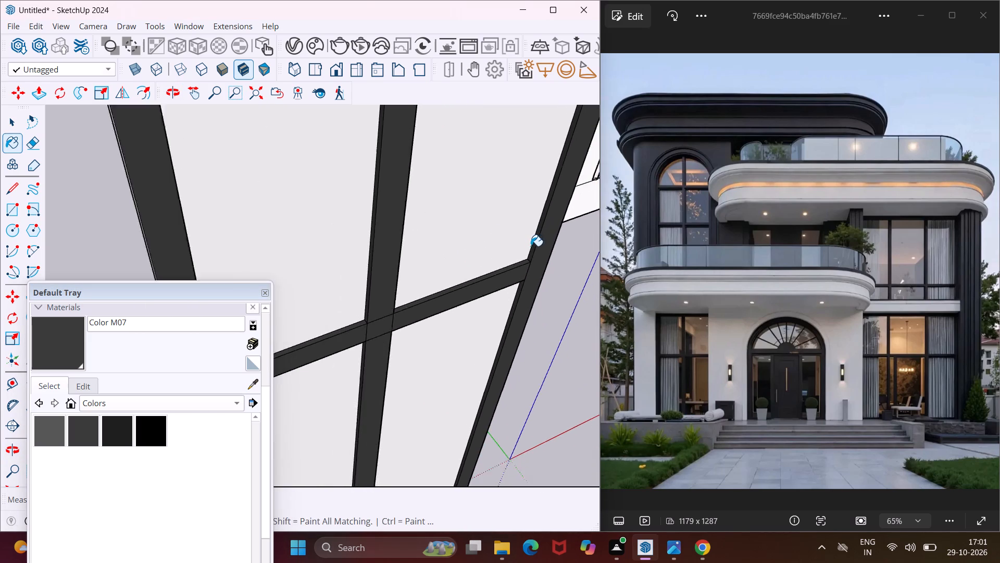
scroll(531, 246, down, 6)
middle_drag(528, 247, 412, 355)
scroll(480, 292, up, 11)
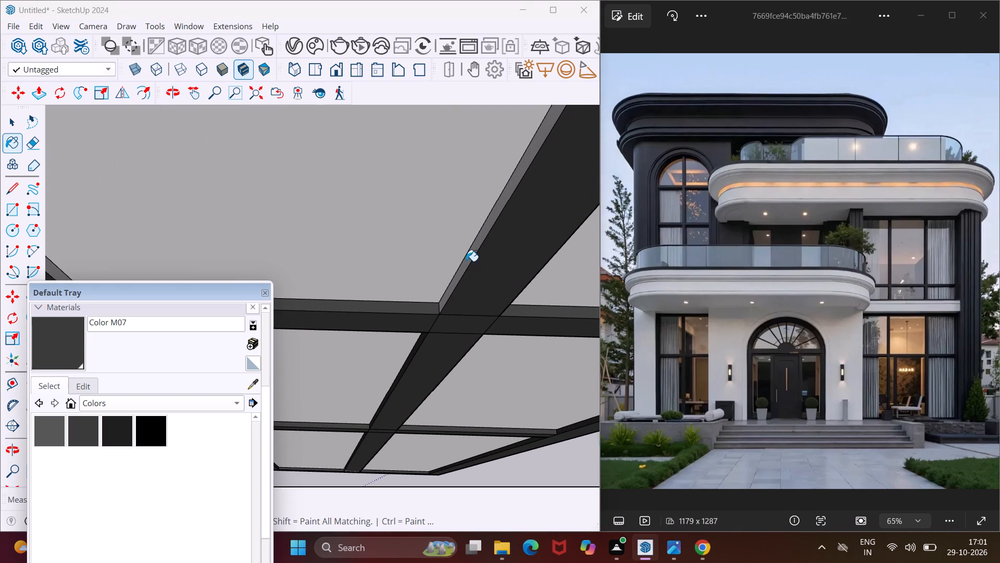
click(466, 261)
middle_drag(505, 292, 315, 181)
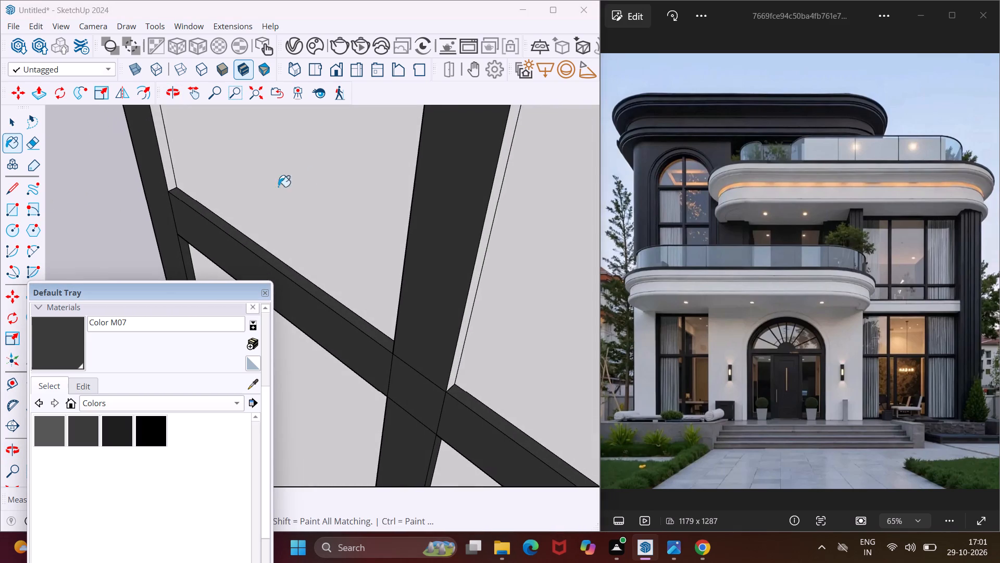
scroll(484, 284, up, 3)
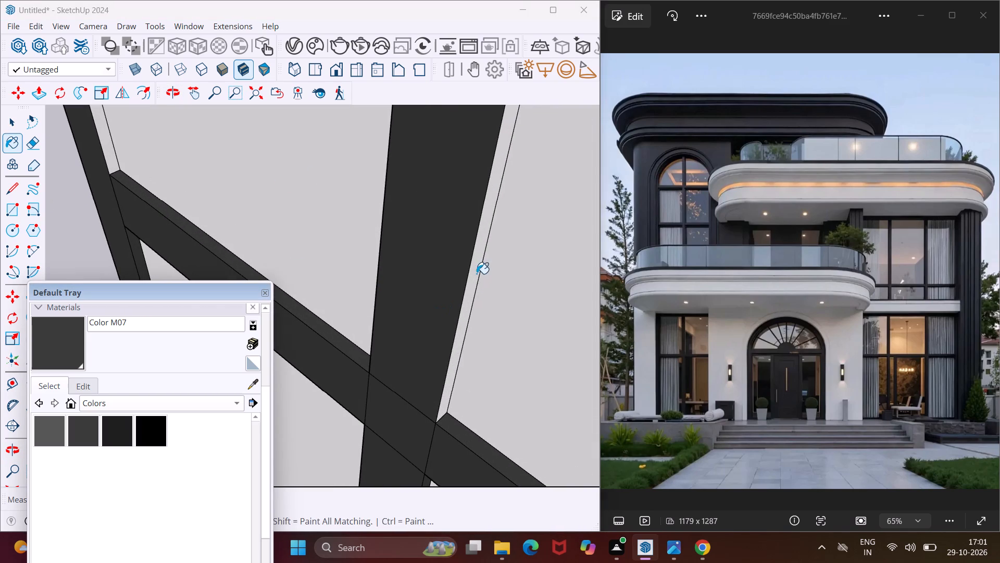
click(477, 257)
Paint the left half of the arch's curved inner face and the straight inner jamb faces below it with Color M07.
scroll(472, 260, down, 16)
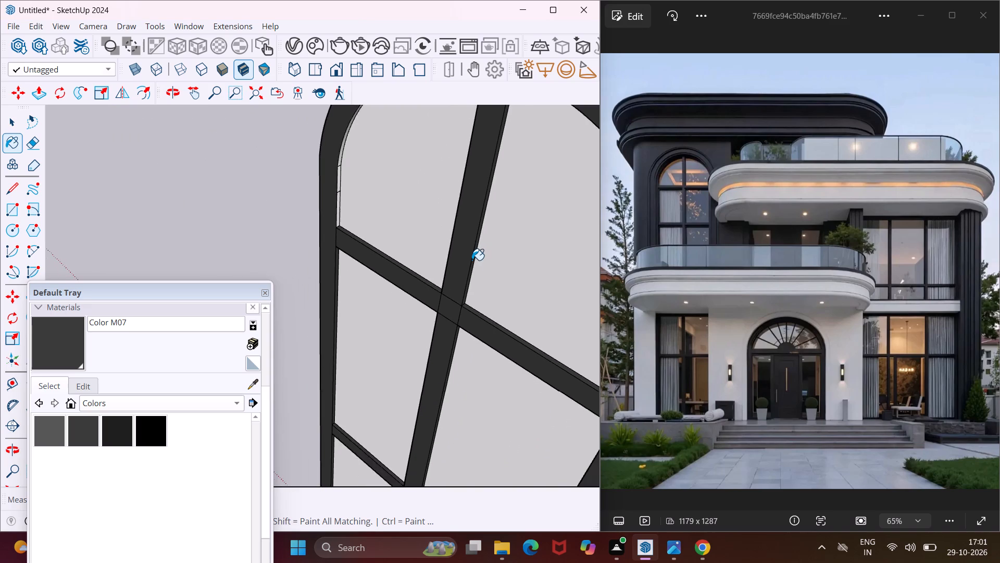
scroll(472, 260, down, 3)
middle_drag(472, 260, 408, 165)
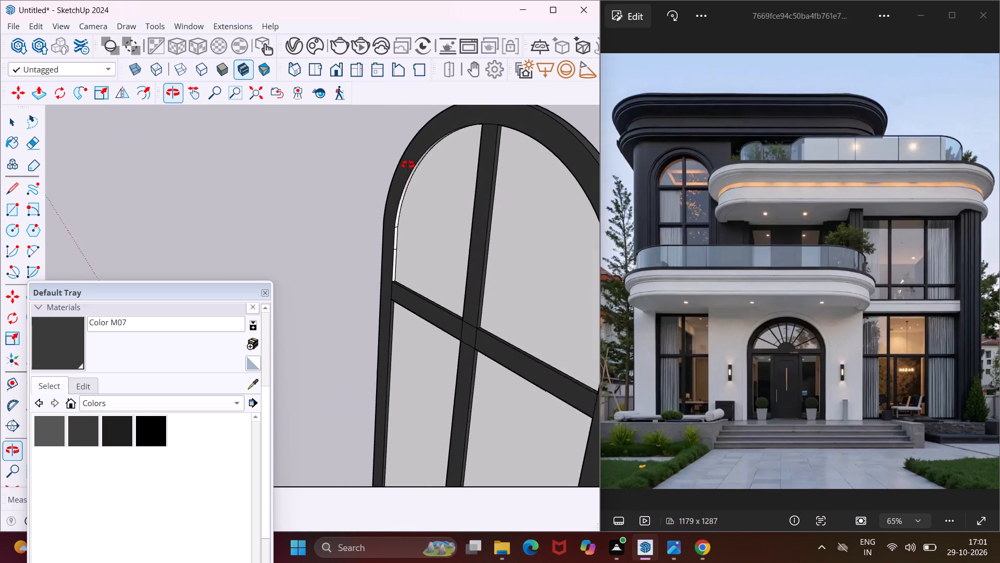
middle_drag(408, 165, 418, 130)
scroll(415, 153, up, 7)
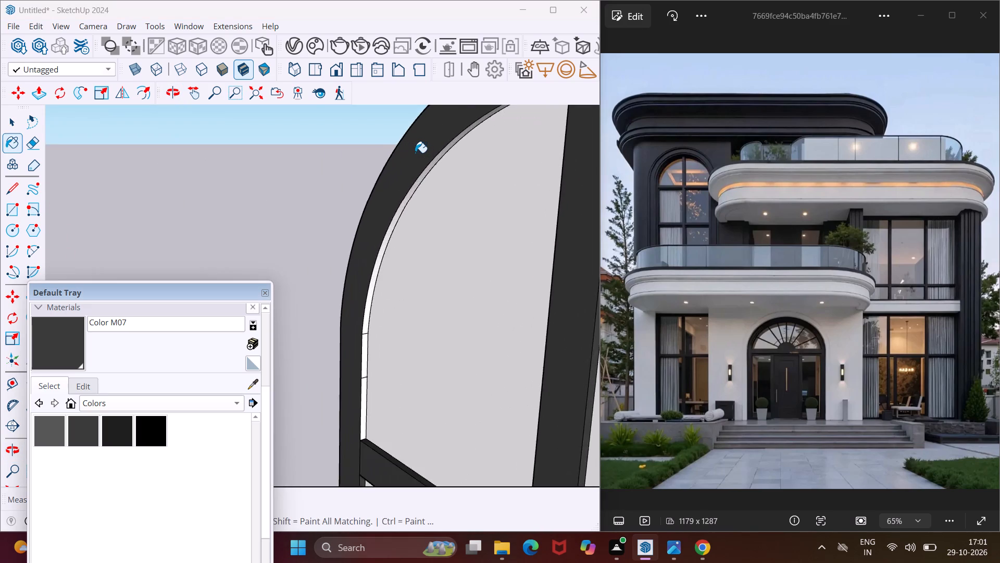
scroll(415, 153, up, 5)
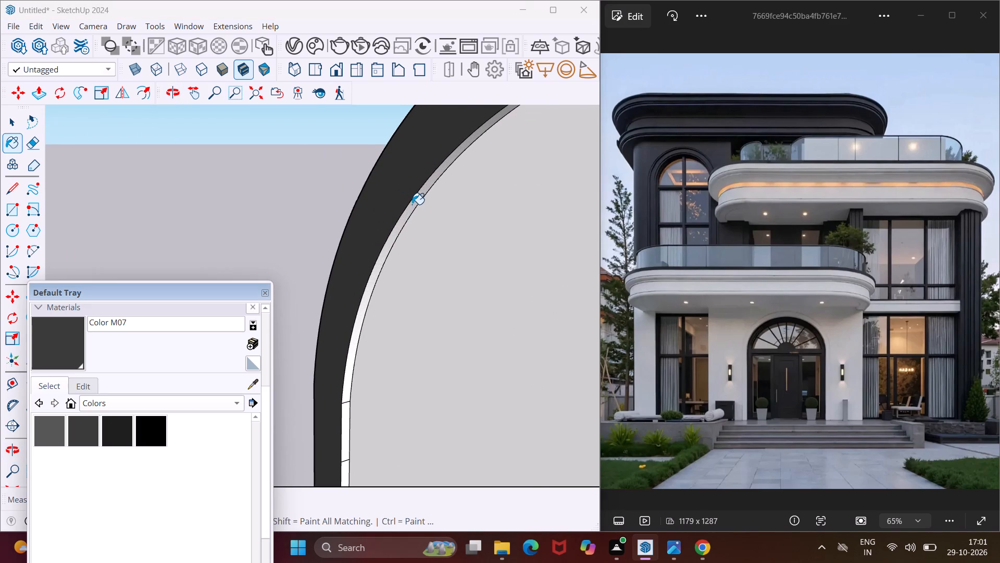
click(412, 204)
scroll(406, 211, down, 4)
scroll(340, 399, up, 5)
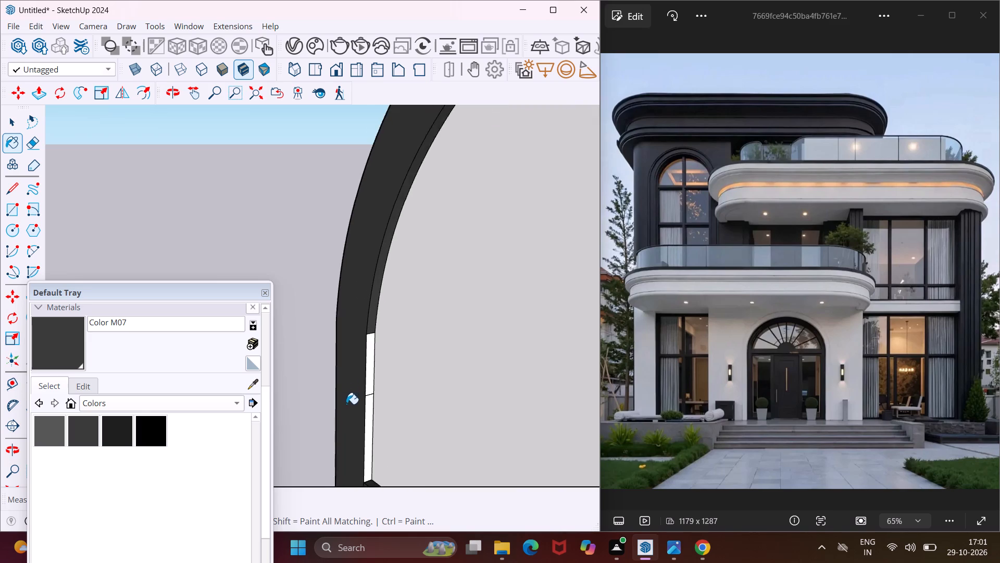
scroll(346, 404, up, 1)
click(379, 374)
click(378, 401)
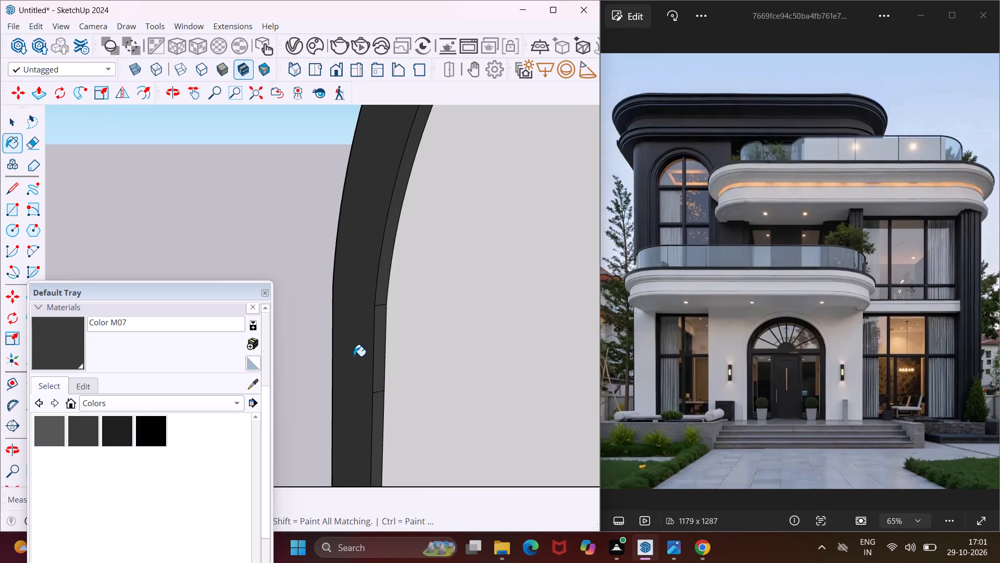
Paint the right half of the arch's curved inner face and the straight inner jamb faces below it with Color M07.
scroll(354, 356, down, 6)
middle_drag(354, 356, 721, 374)
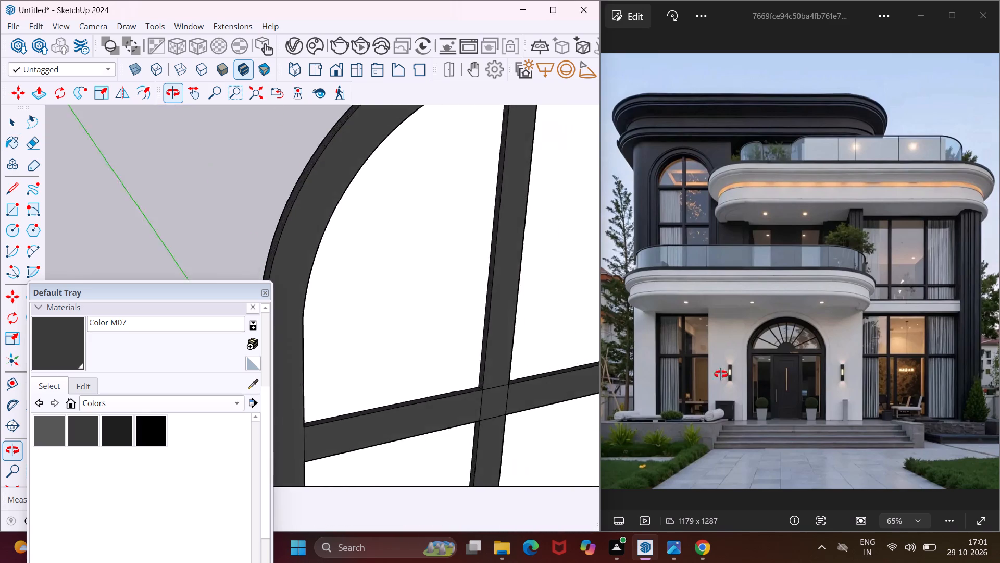
middle_drag(721, 374, 818, 328)
scroll(509, 228, up, 1)
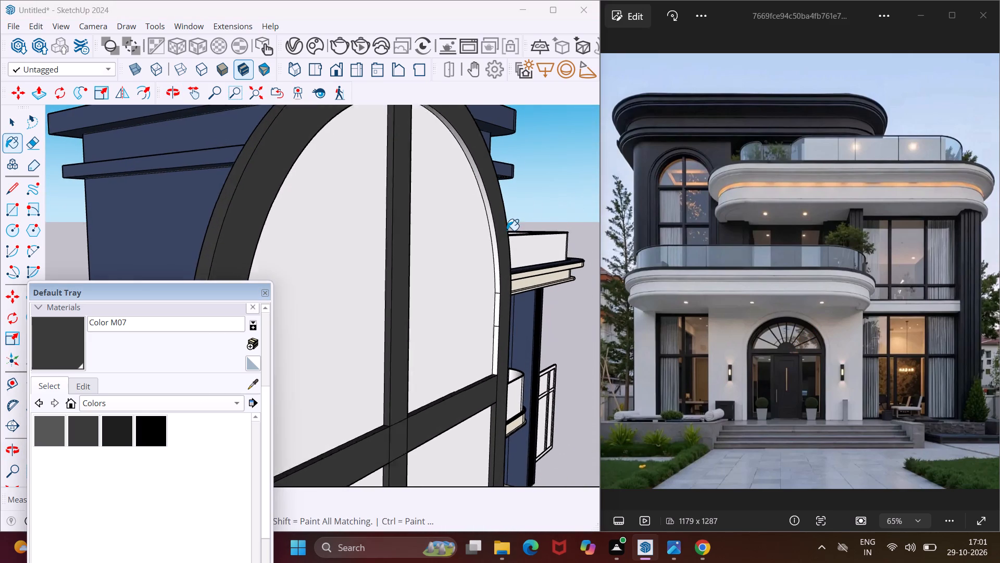
scroll(507, 230, up, 6)
click(483, 248)
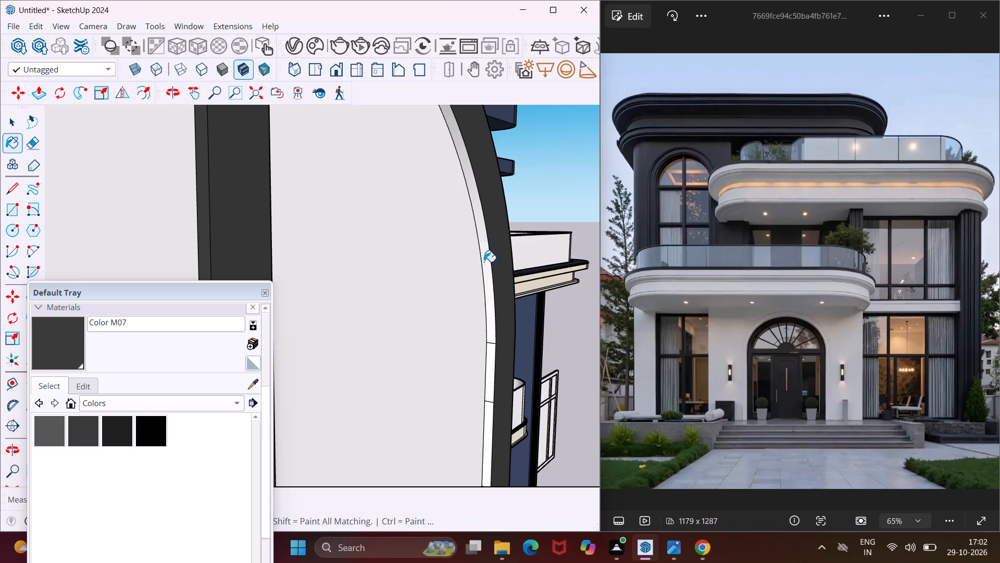
click(489, 356)
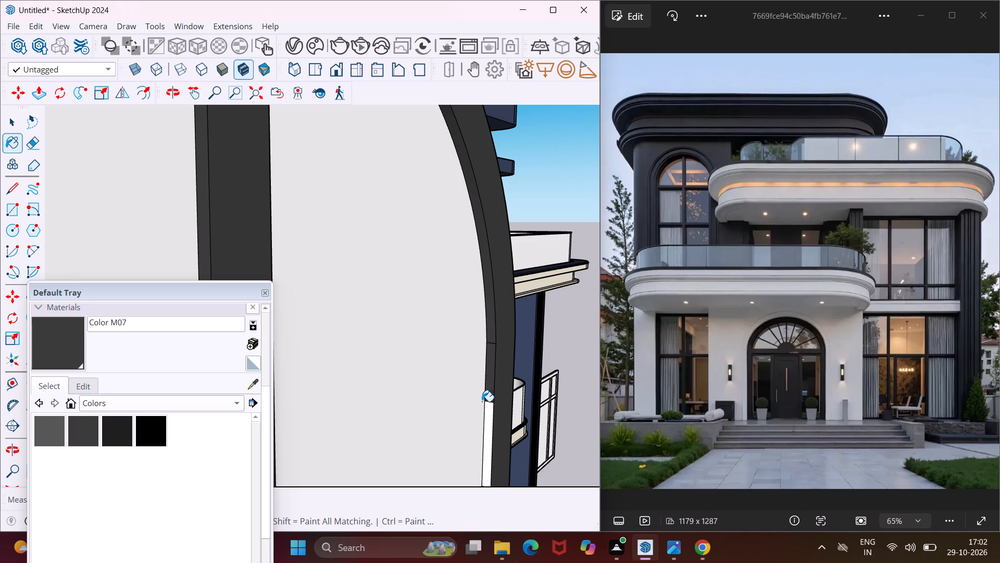
click(489, 411)
Paint the white outer side faces of the arched window's left jamb, below the curve, with Color M07 and finish painting.
scroll(493, 344, down, 12)
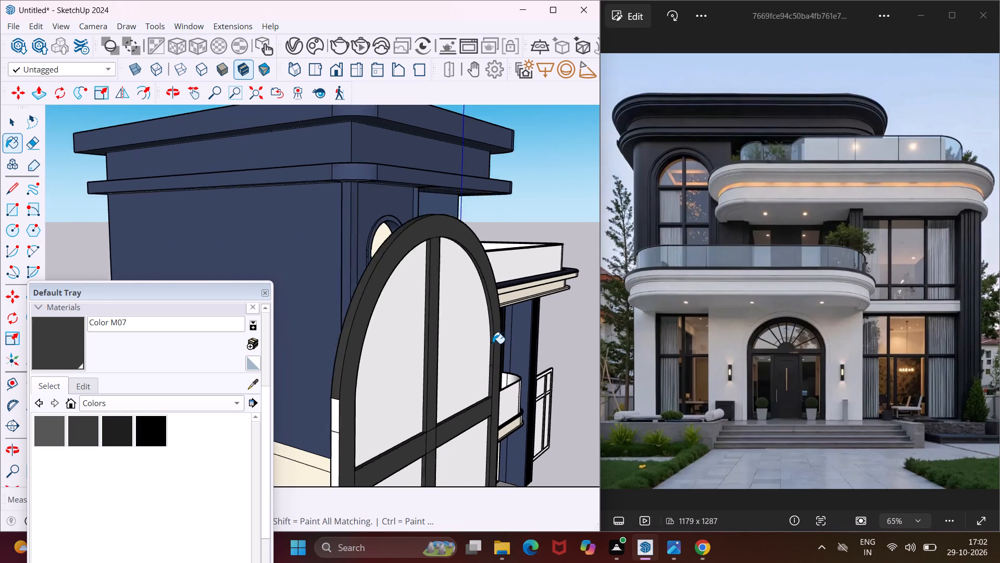
scroll(493, 344, down, 5)
scroll(407, 417, up, 5)
scroll(430, 382, down, 4)
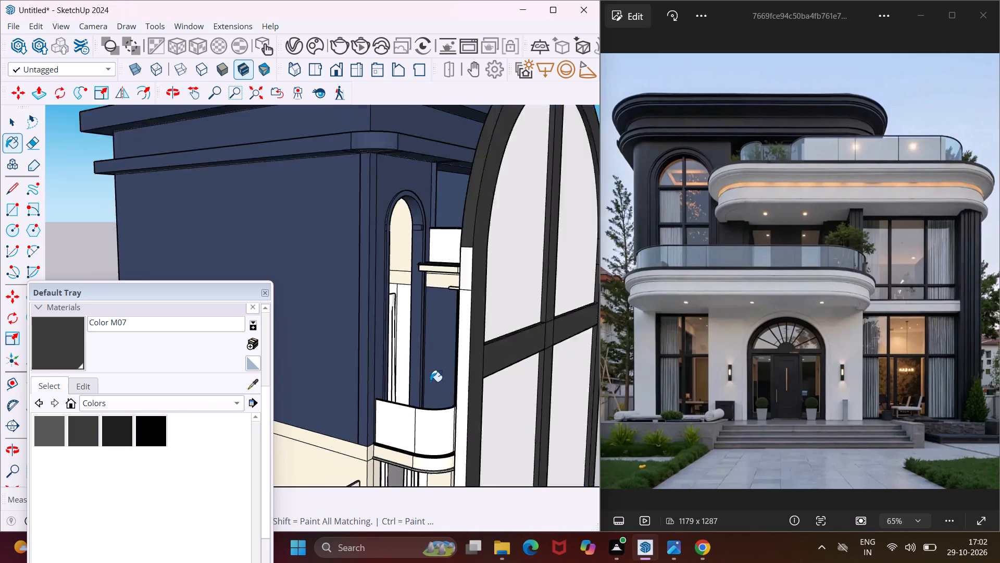
scroll(454, 335, up, 2)
click(451, 319)
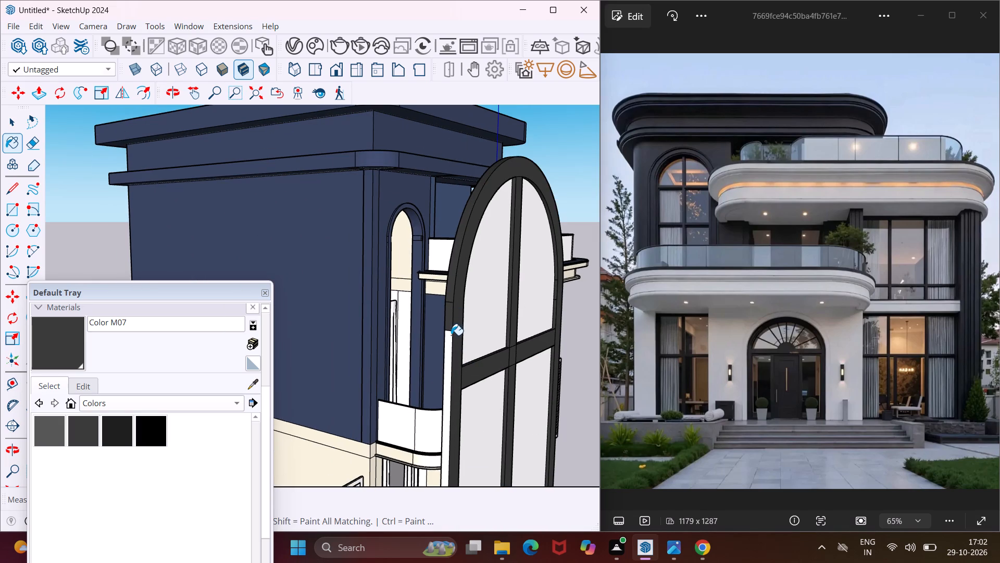
click(448, 347)
scroll(459, 277, down, 13)
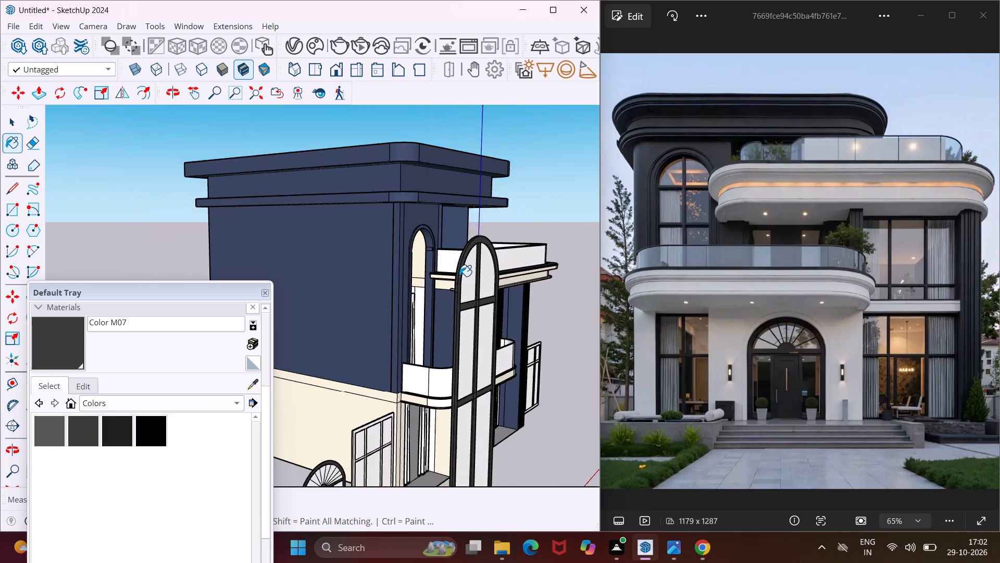
scroll(459, 276, down, 10)
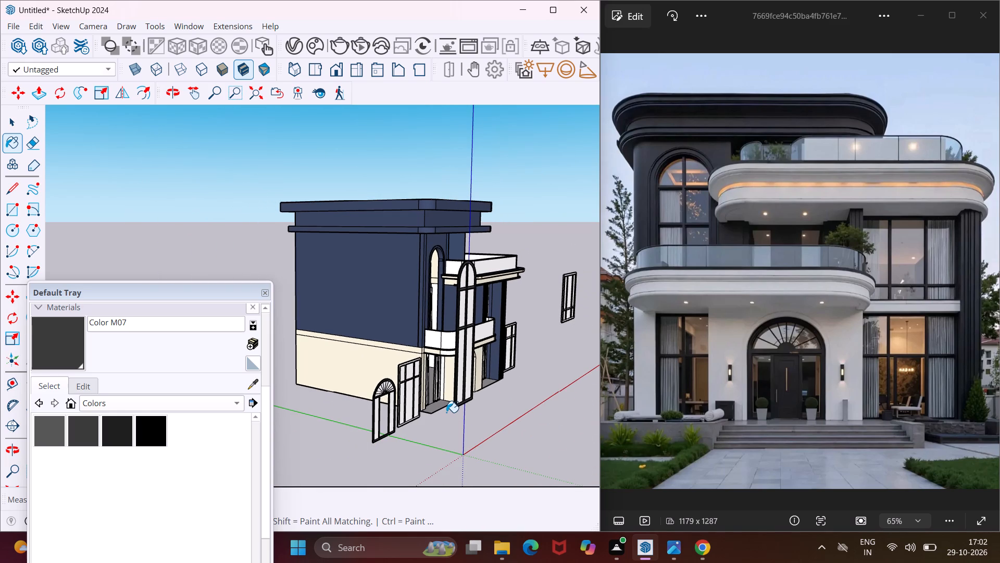
key(Escape)
key(space)
Paint the rectangular window's outer frame beside the arched door with Color M07 on its front, left outer side and top faces.
middle_drag(437, 401, 523, 422)
scroll(408, 395, up, 4)
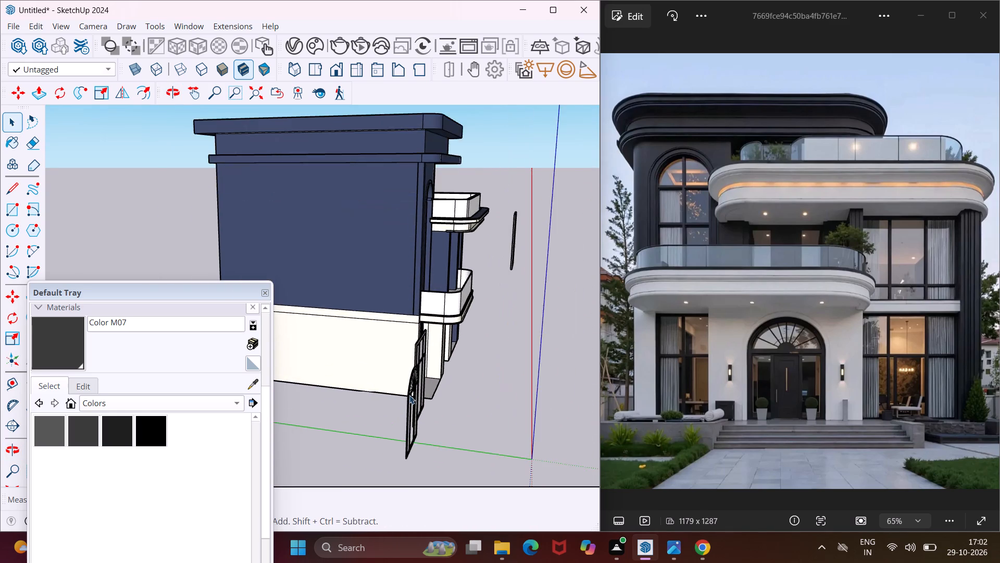
scroll(409, 395, up, 17)
middle_drag(419, 401, 415, 395)
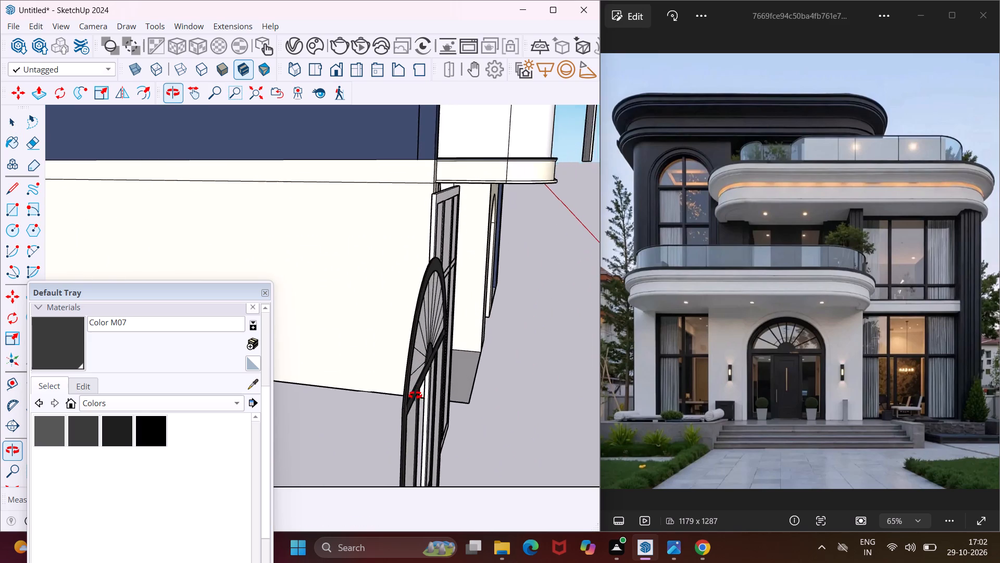
middle_drag(415, 395, 287, 341)
scroll(282, 340, down, 3)
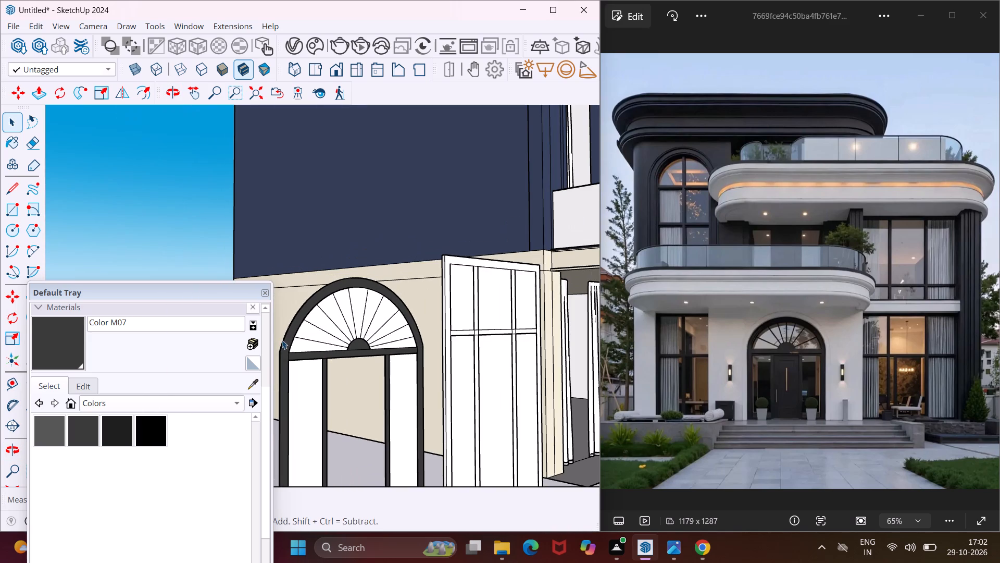
click(53, 336)
scroll(463, 254, up, 6)
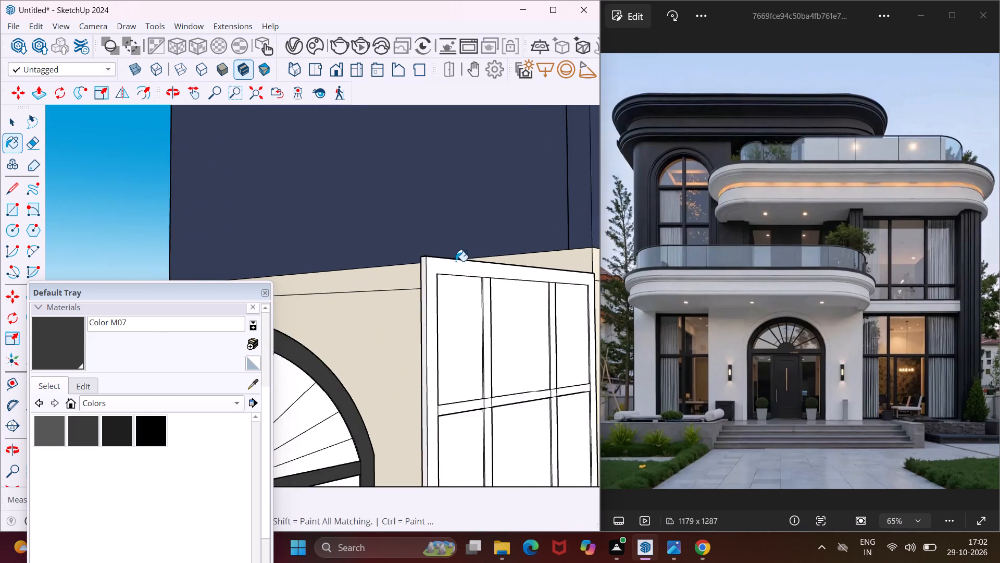
scroll(456, 261, up, 1)
click(424, 275)
scroll(424, 275, up, 8)
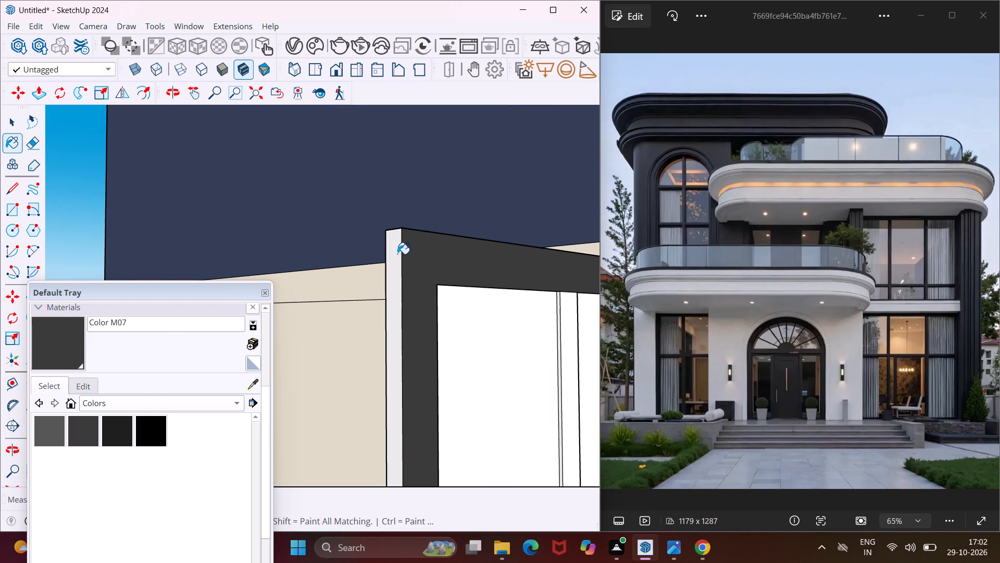
click(395, 250)
middle_drag(395, 250, 460, 390)
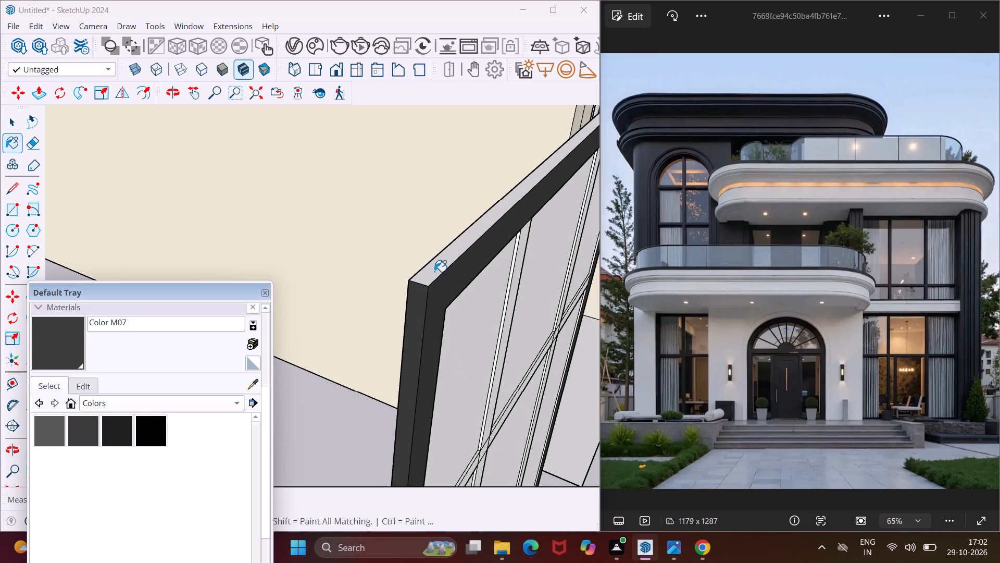
click(434, 272)
Paint the front and side faces of the rectangular window's left mullion above the crossbar with Color M07.
scroll(528, 242, up, 7)
click(519, 234)
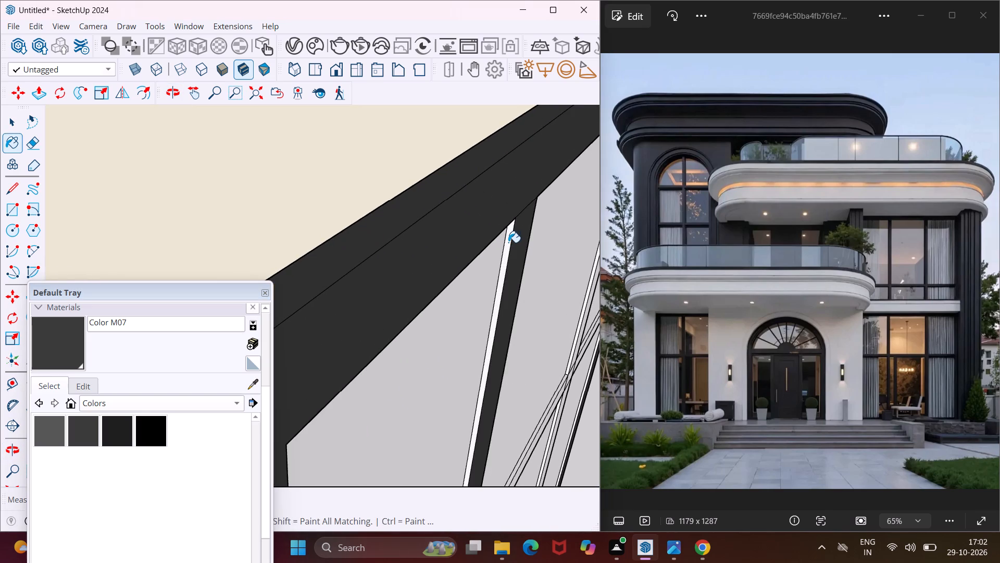
scroll(508, 242, up, 3)
click(508, 242)
Paint the crossbar's left section front and top, its crossing with the left mullion, and its middle section's front with Color M07.
scroll(515, 215, down, 19)
scroll(467, 381, up, 13)
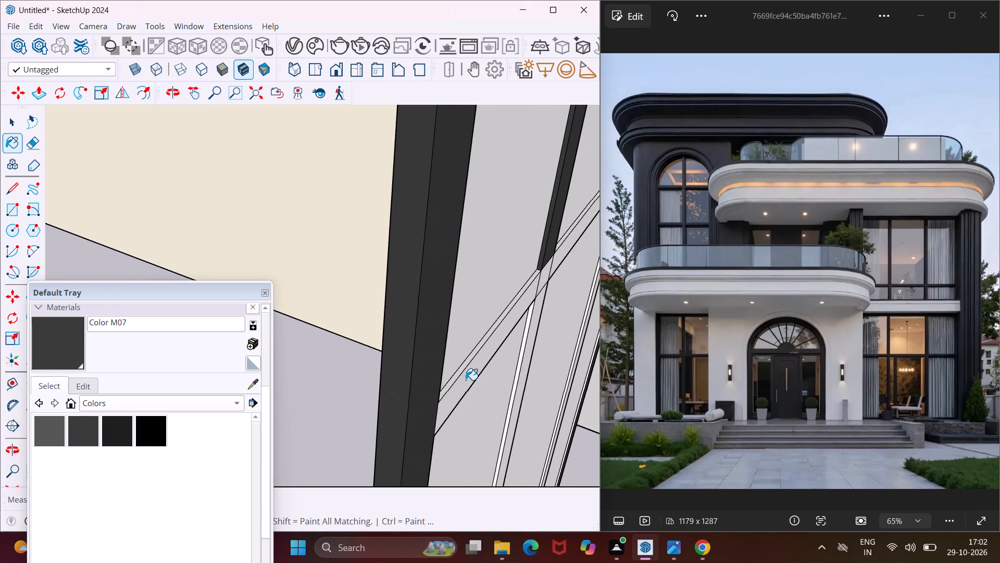
click(466, 380)
scroll(467, 372, up, 3)
click(468, 360)
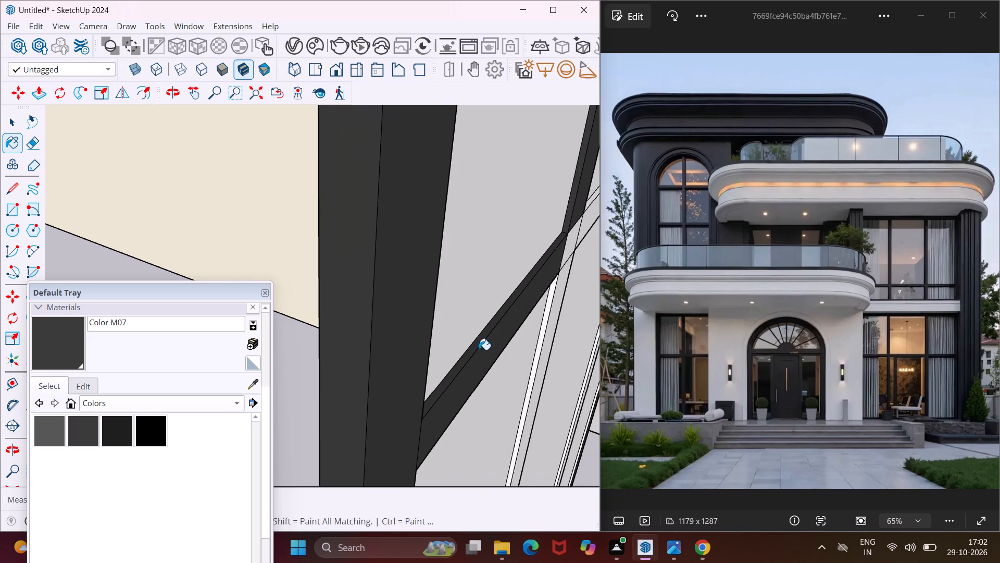
click(577, 244)
click(582, 232)
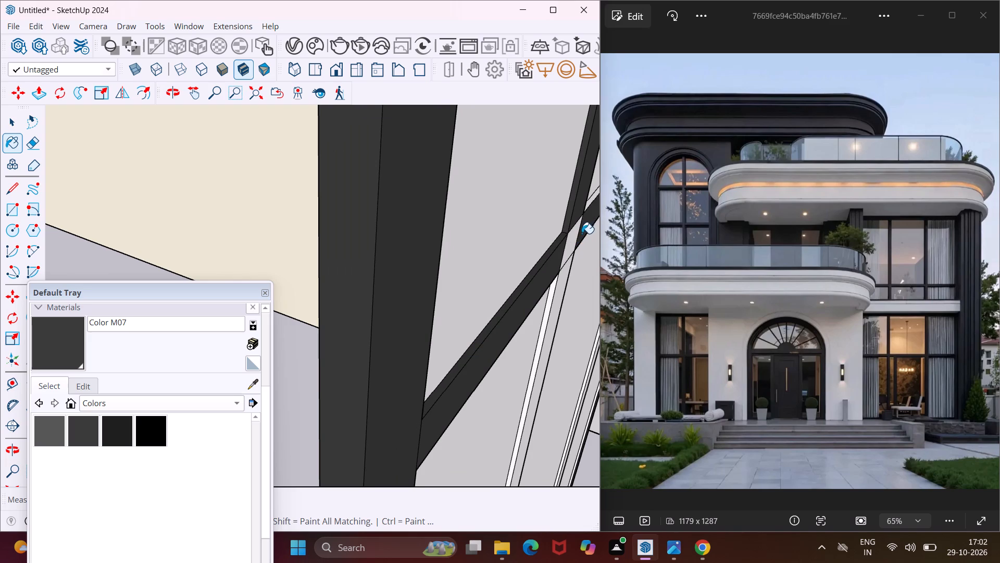
click(570, 241)
Paint the left mullion's front and side faces below the crossbar and the top face of the crossbar's middle section with Color M07.
click(564, 282)
scroll(548, 302, up, 3)
click(548, 302)
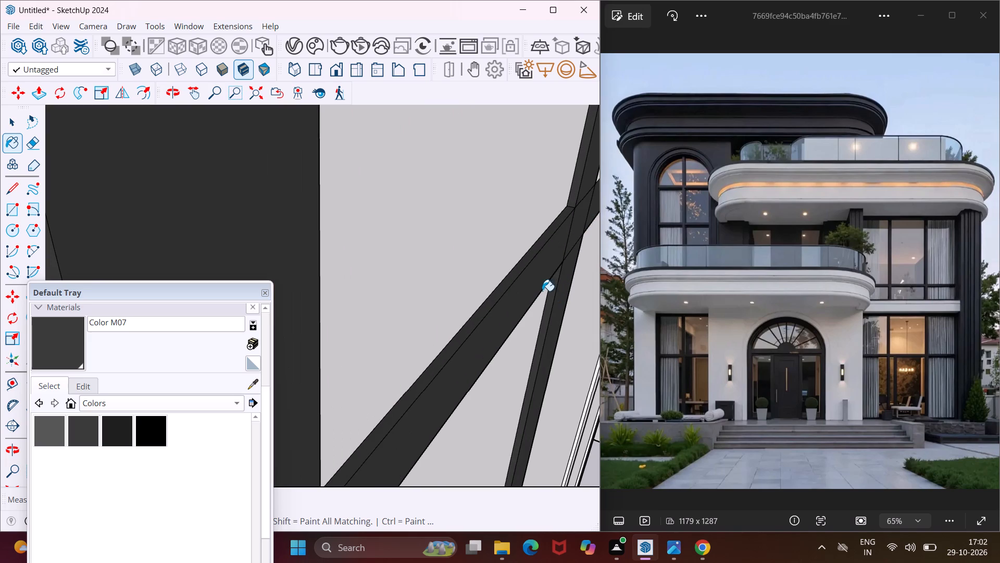
scroll(497, 270, down, 6)
scroll(582, 198, up, 4)
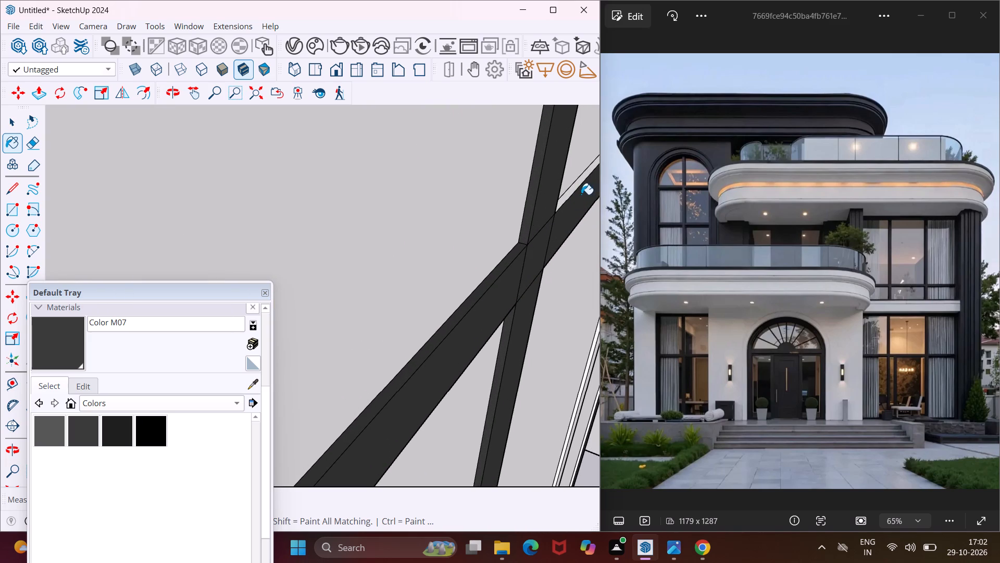
click(577, 188)
Paint the front and side faces of the rectangular window's right mullion above the crossbar with Color M07.
scroll(523, 228, down, 13)
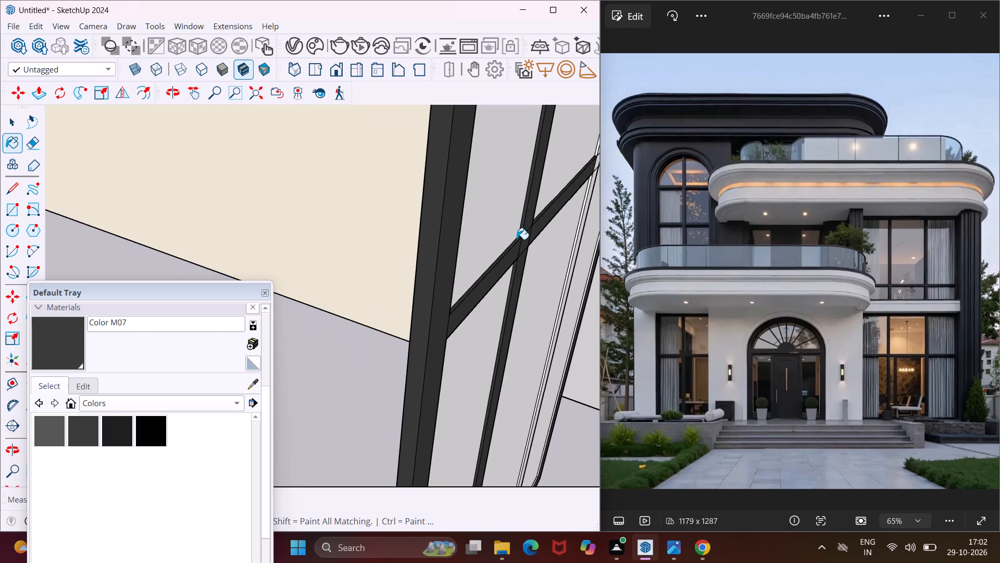
scroll(517, 239, down, 11)
scroll(504, 396, up, 1)
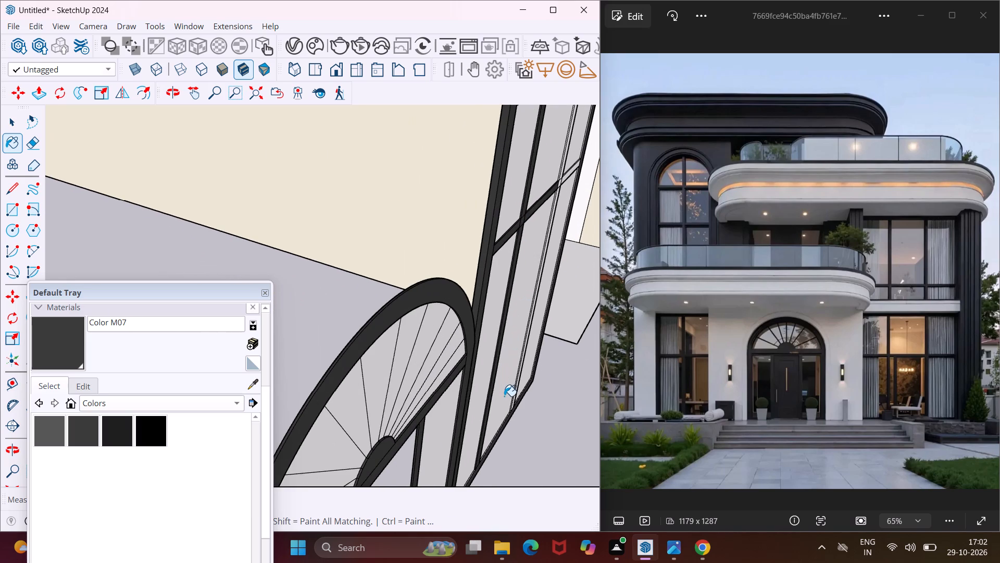
scroll(572, 136, up, 9)
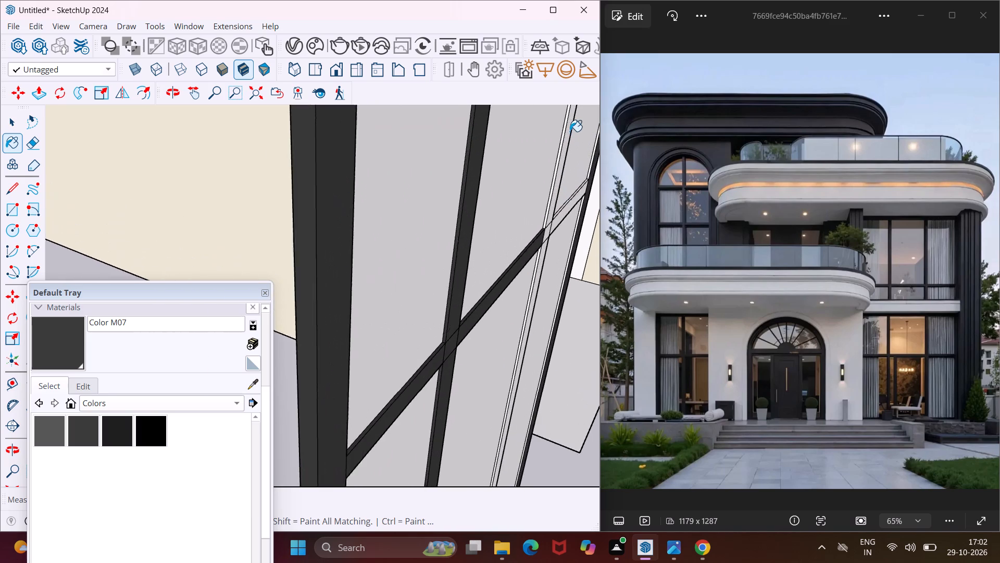
scroll(570, 131, up, 4)
click(569, 131)
scroll(561, 131, up, 3)
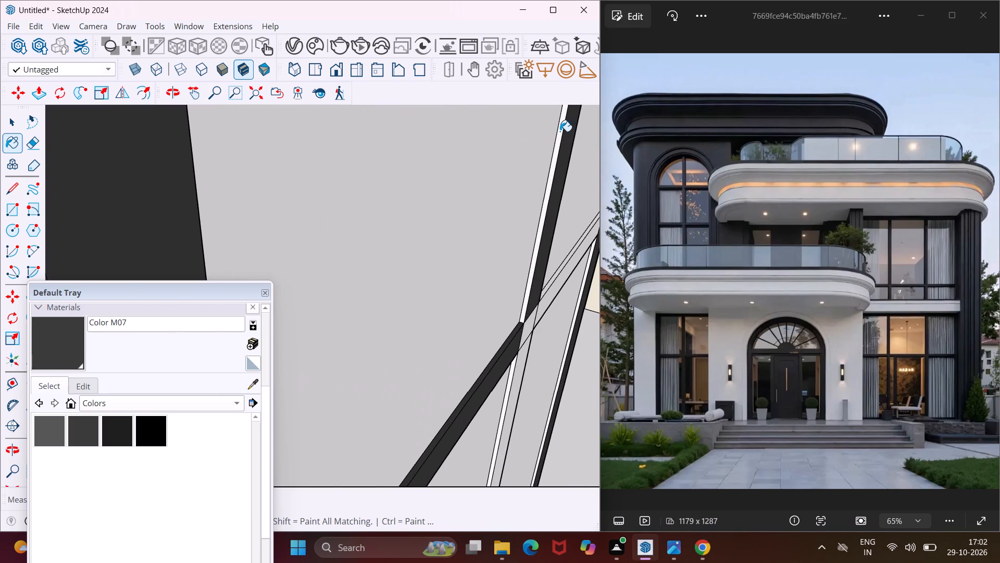
click(560, 131)
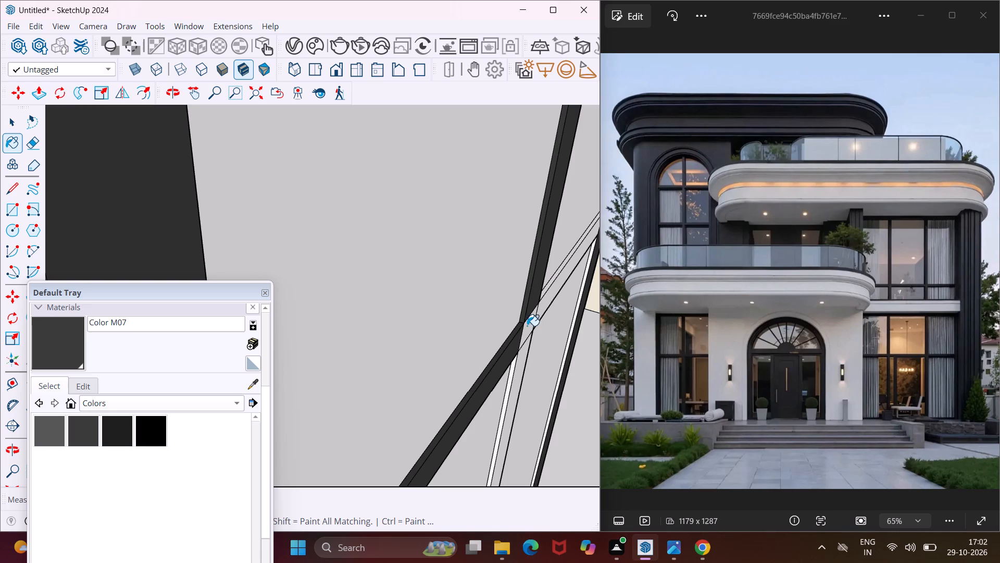
Paint the right mullion's crossing, the crossbar's right section front and top, and the lower right mullion's front and side with Color M07.
click(527, 326)
click(548, 307)
click(522, 351)
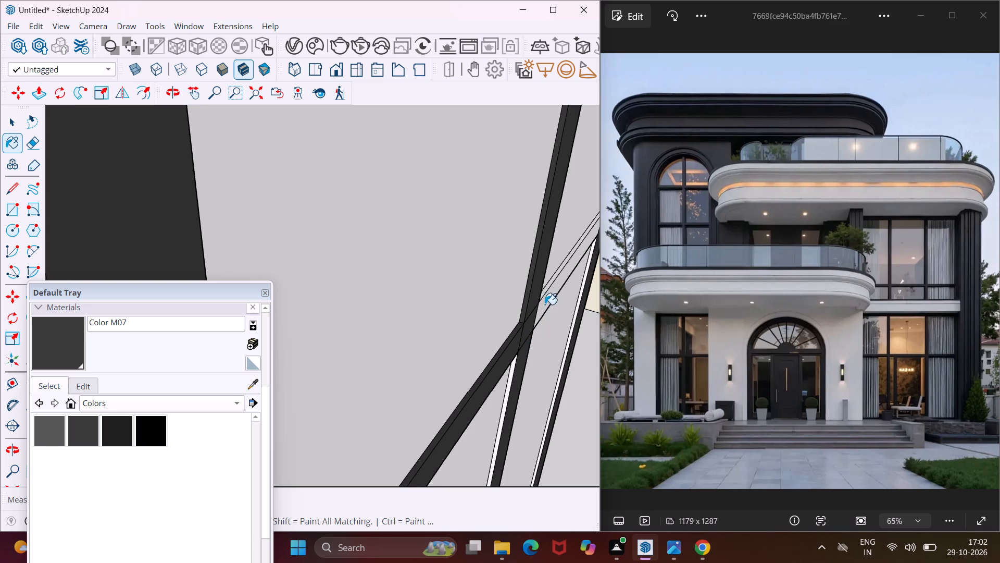
scroll(545, 304, up, 3)
click(544, 299)
scroll(544, 291, up, 2)
click(544, 289)
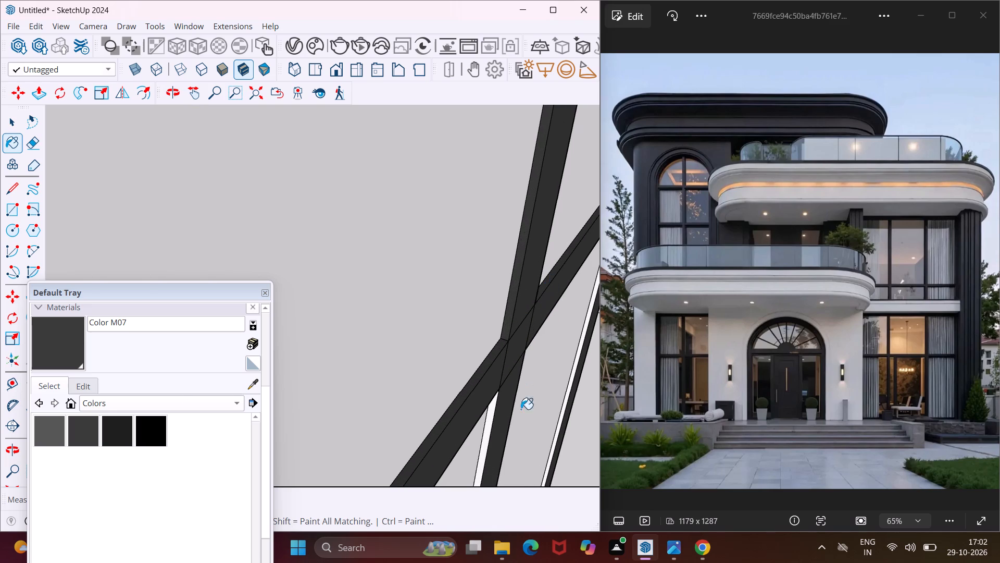
click(491, 411)
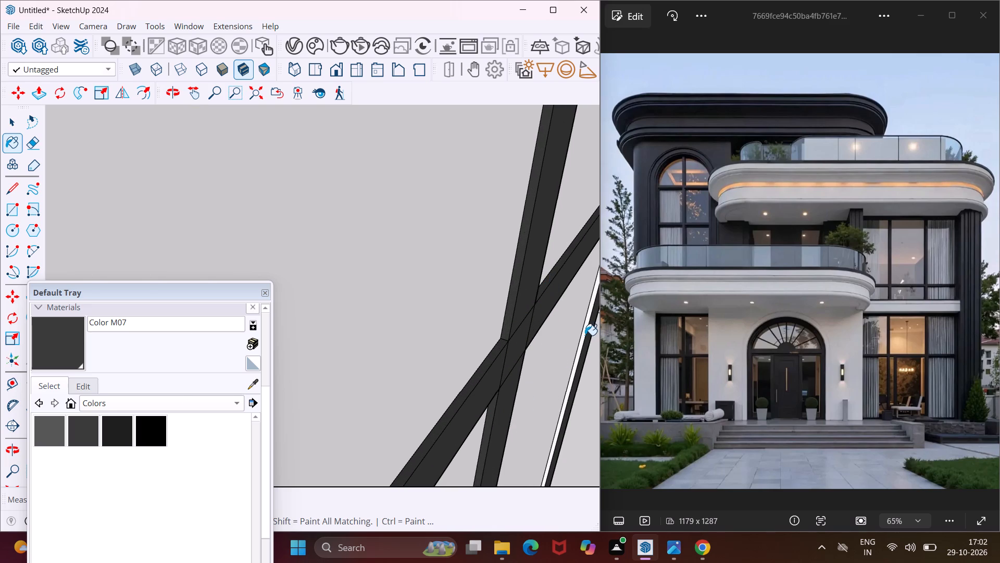
Paint the inner side faces of the rectangular window's right jamb, below and above the crossbar, with Color M07.
click(585, 335)
click(583, 334)
scroll(495, 351, down, 6)
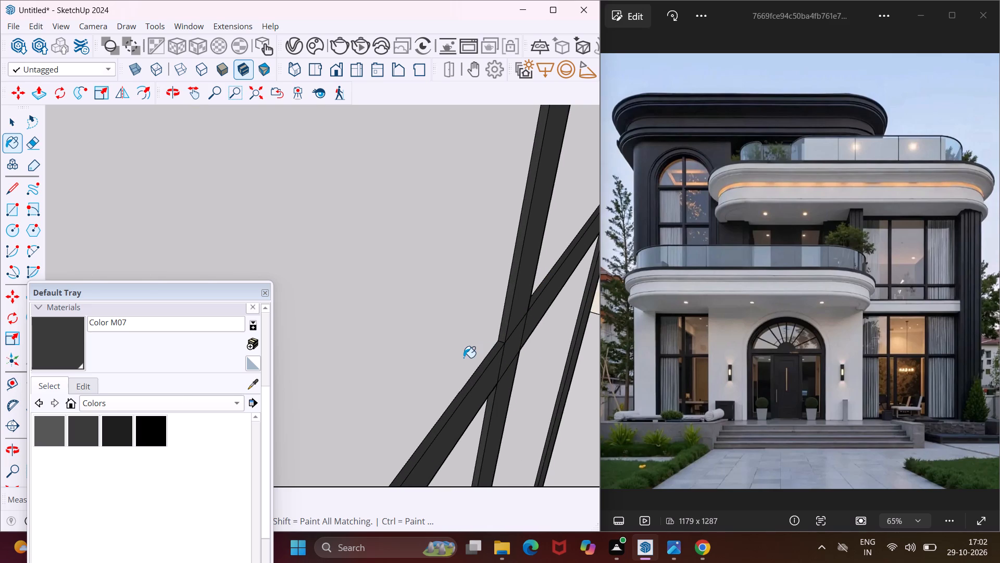
scroll(436, 356, down, 9)
scroll(545, 185, up, 6)
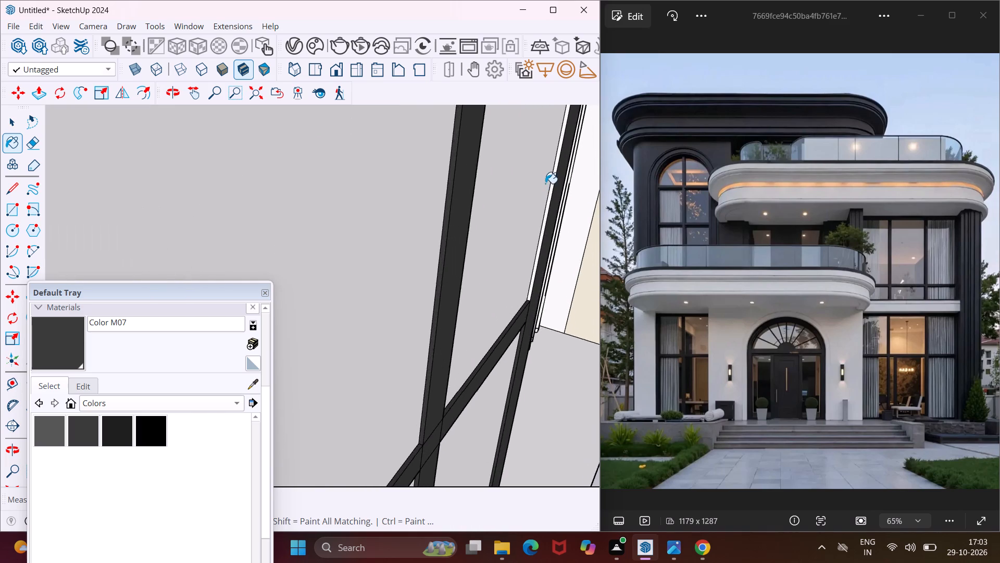
scroll(545, 183, up, 6)
click(559, 181)
Paint the inner top faces of the rectangular window's bottom rail in all three bays with Color M07.
scroll(512, 168, down, 6)
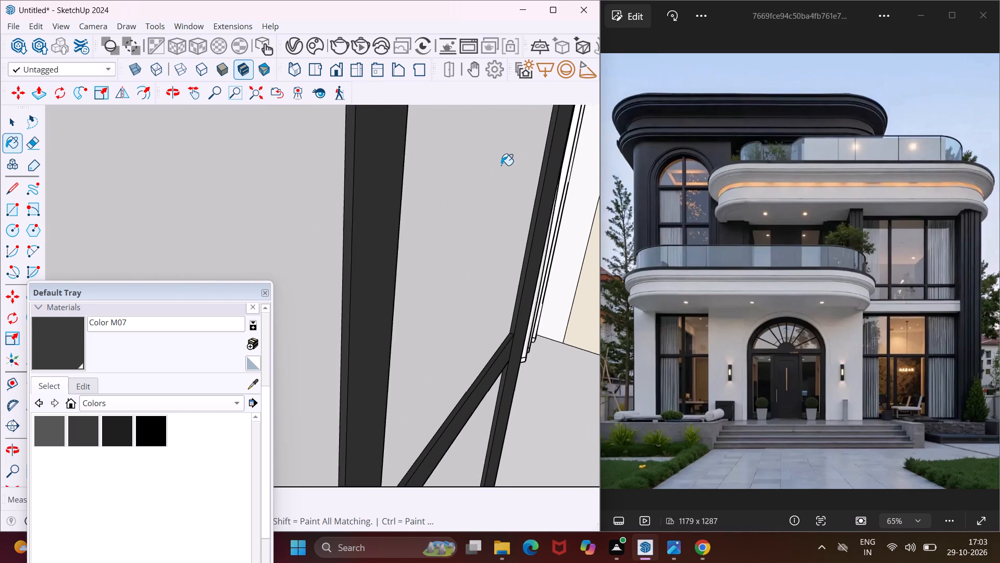
scroll(501, 165, down, 19)
scroll(494, 185, down, 5)
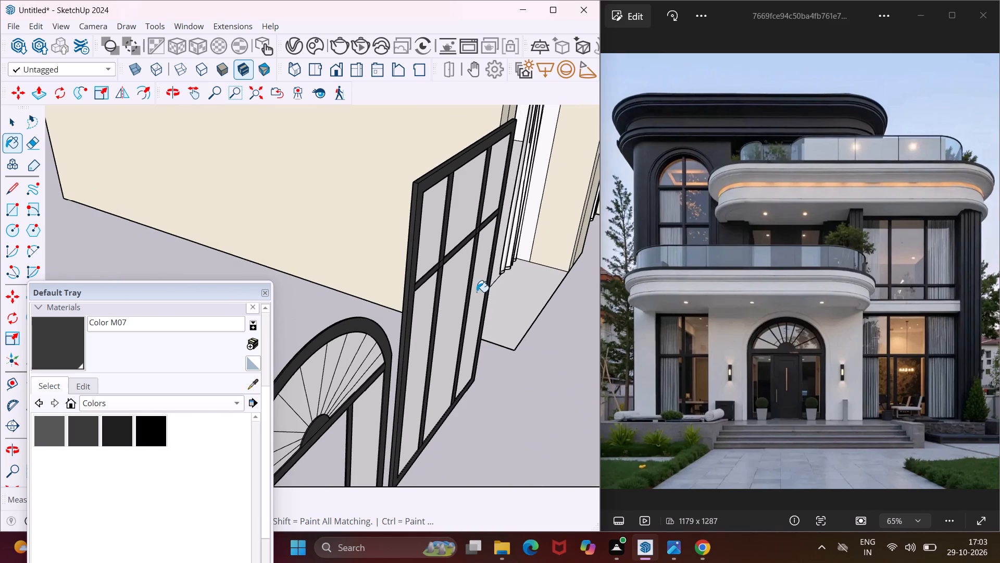
scroll(433, 432, up, 7)
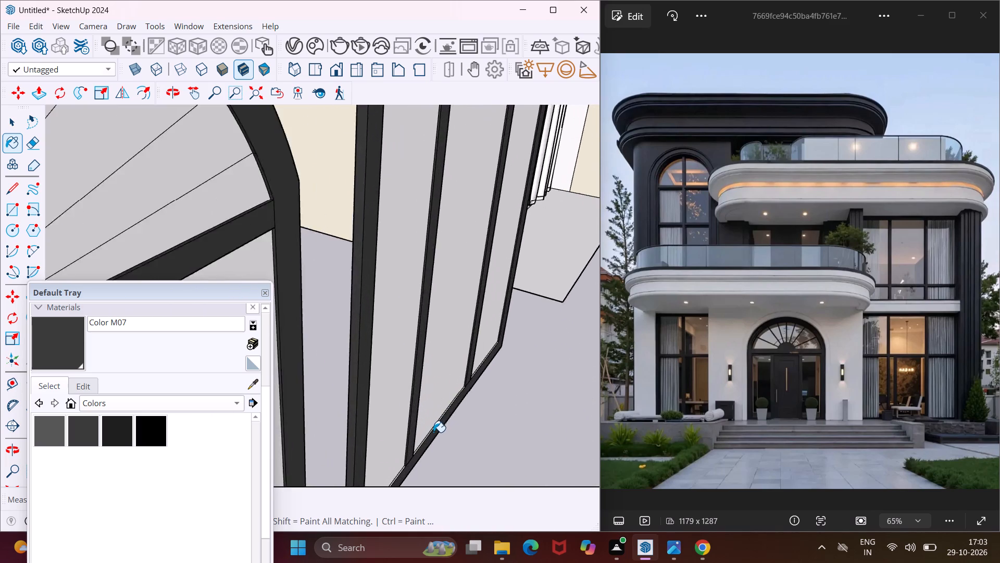
scroll(433, 432, up, 17)
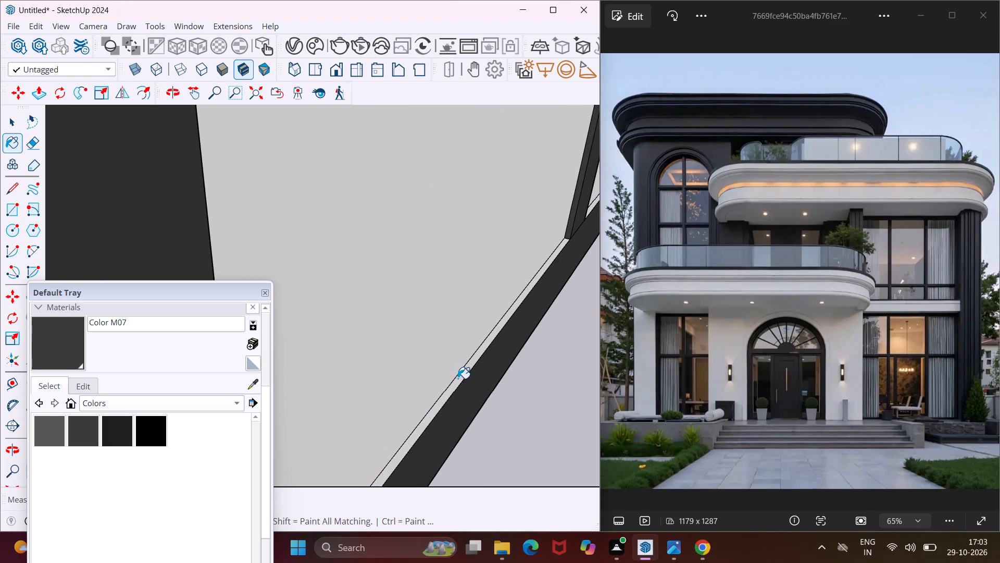
click(459, 378)
scroll(466, 368, down, 5)
scroll(572, 236, up, 2)
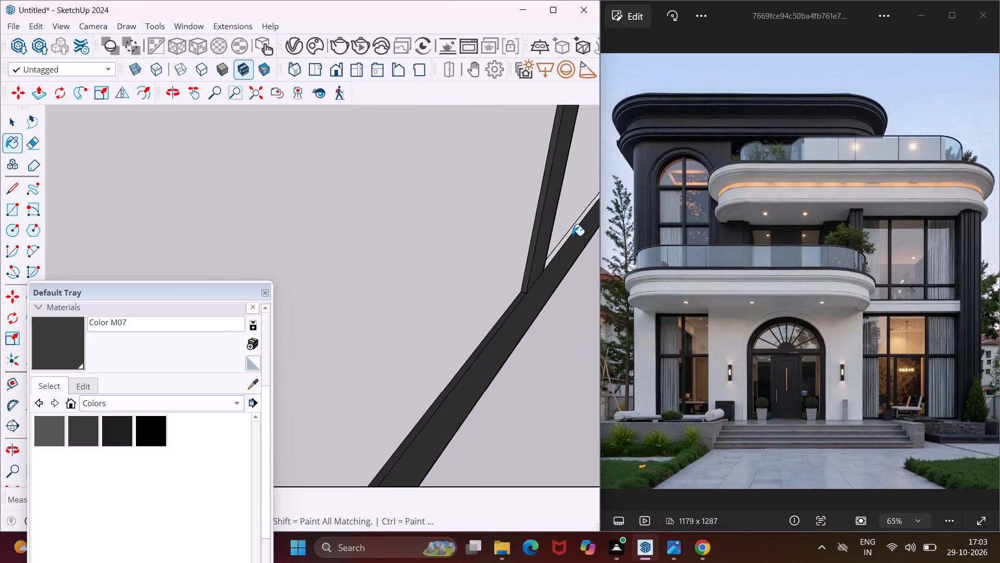
scroll(572, 236, up, 4)
click(568, 236)
scroll(571, 221, down, 6)
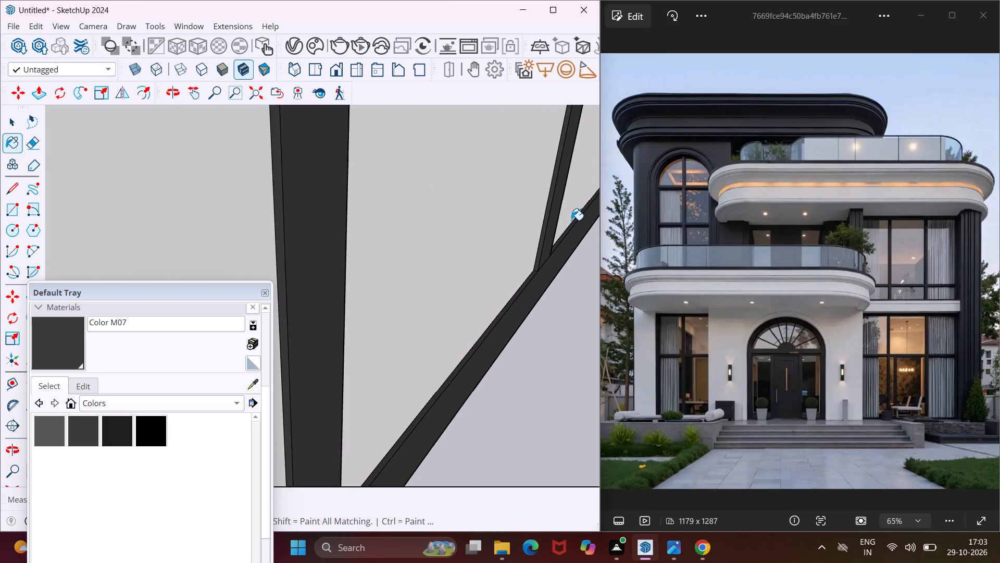
scroll(571, 220, down, 6)
scroll(439, 389, up, 11)
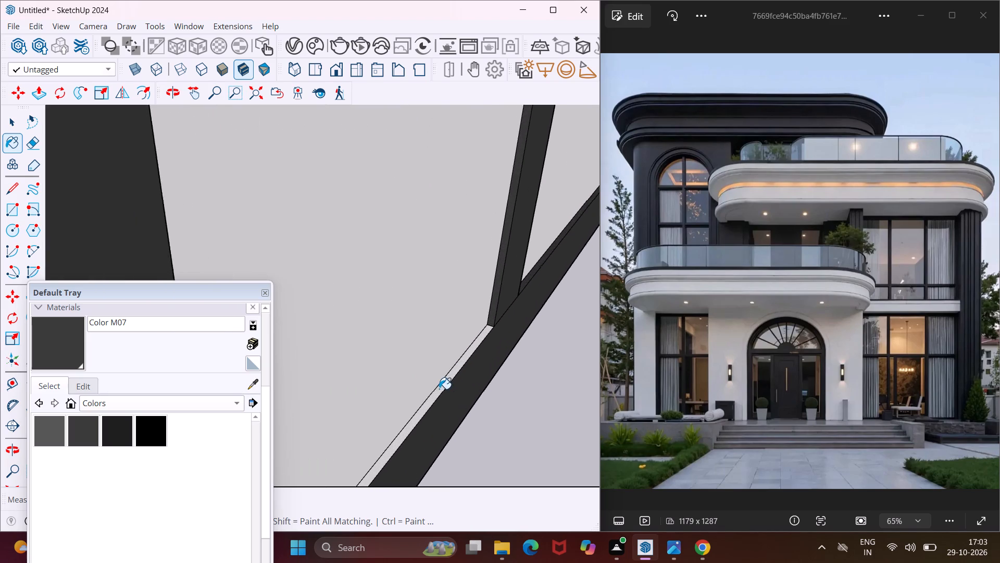
scroll(439, 389, up, 2)
click(443, 387)
scroll(463, 399, down, 4)
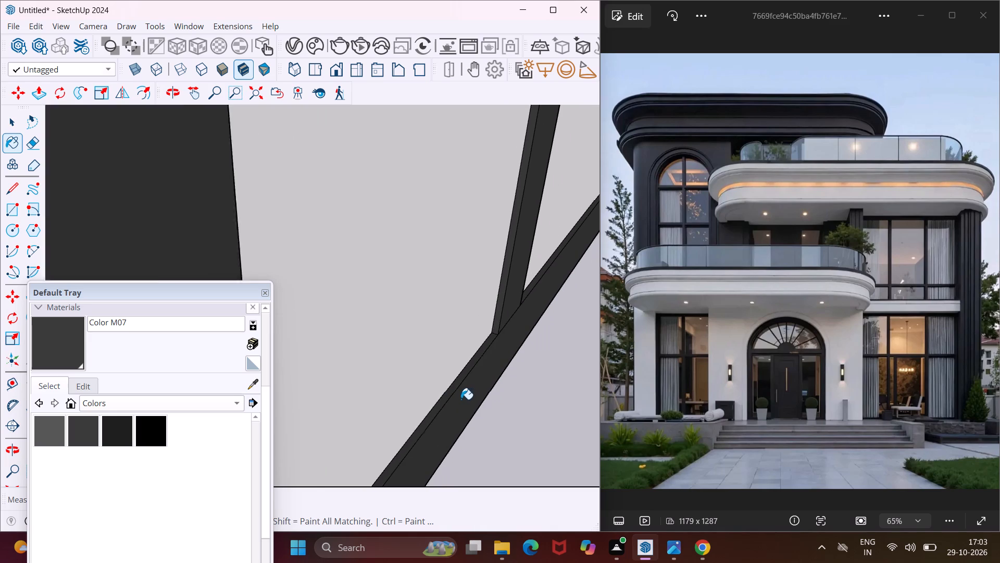
Paint the outer right side face of the rectangular window's frame with Color M07.
scroll(461, 399, down, 20)
middle_drag(442, 398, 318, 384)
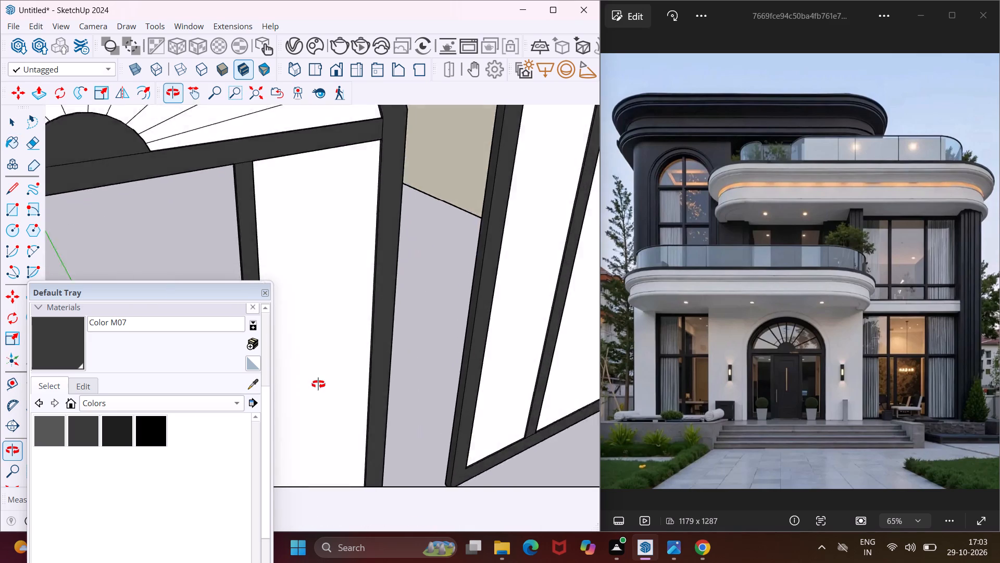
middle_drag(318, 384, 186, 307)
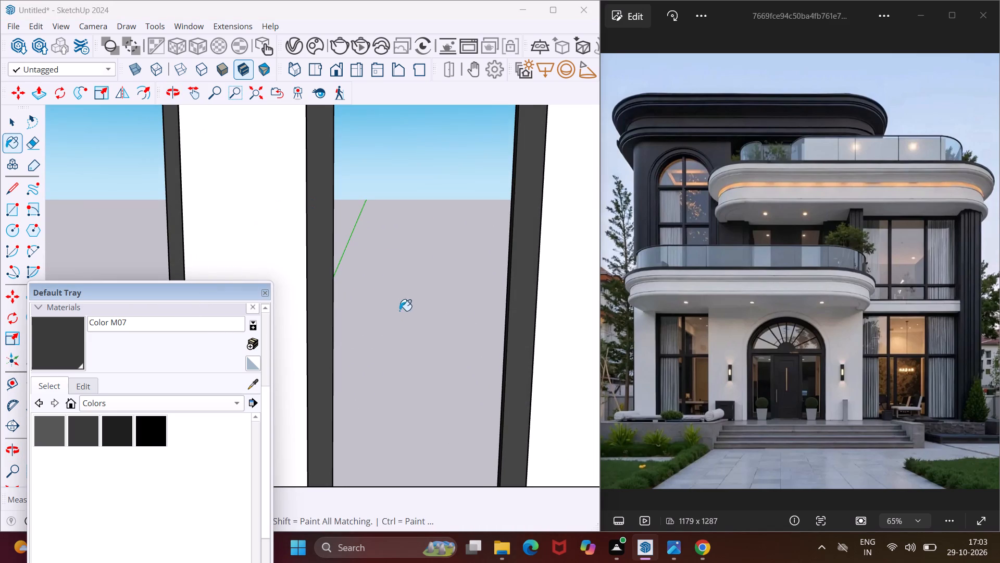
scroll(333, 233, down, 6)
middle_drag(467, 233, 311, 209)
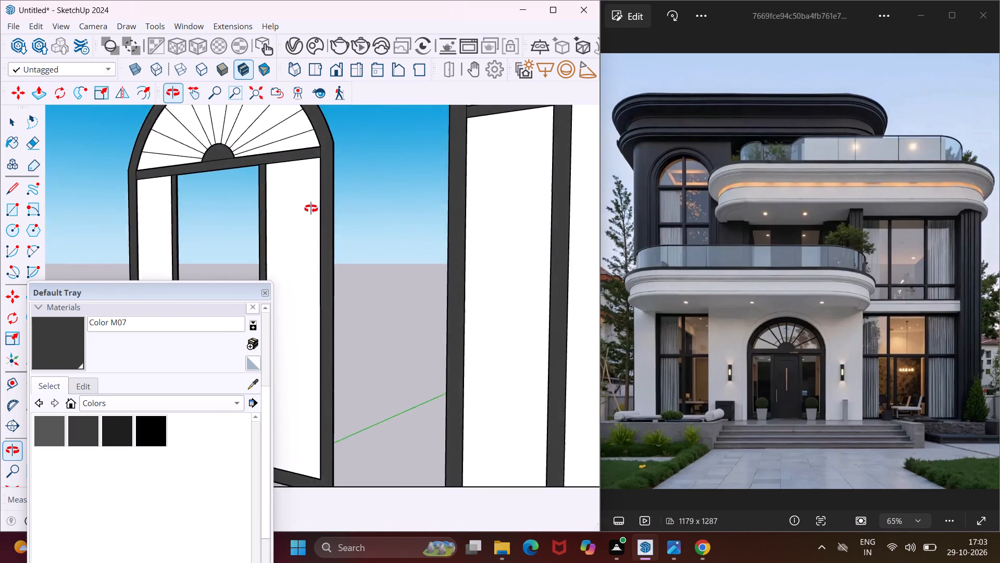
middle_drag(311, 209, 256, 242)
scroll(248, 236, down, 5)
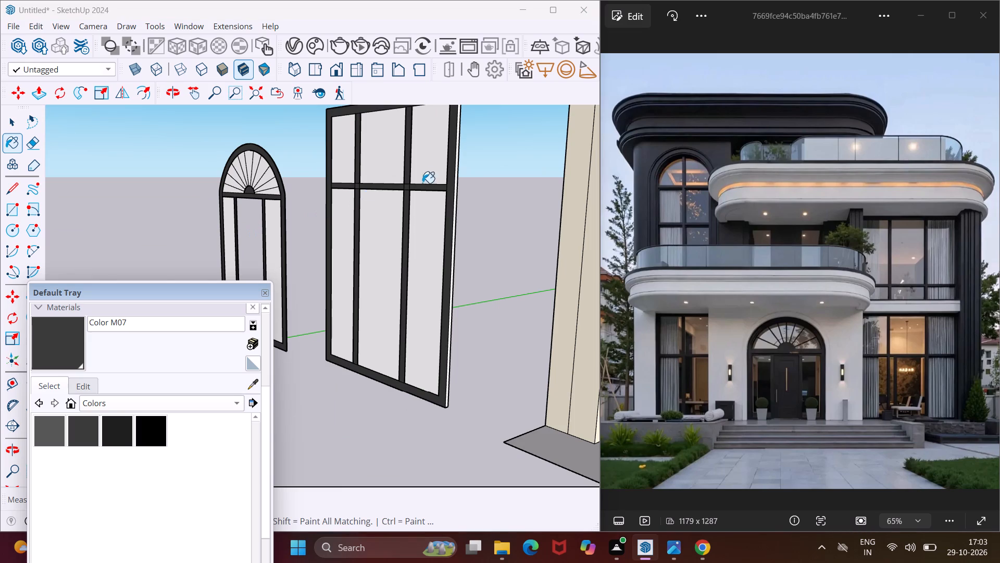
scroll(452, 144, up, 12)
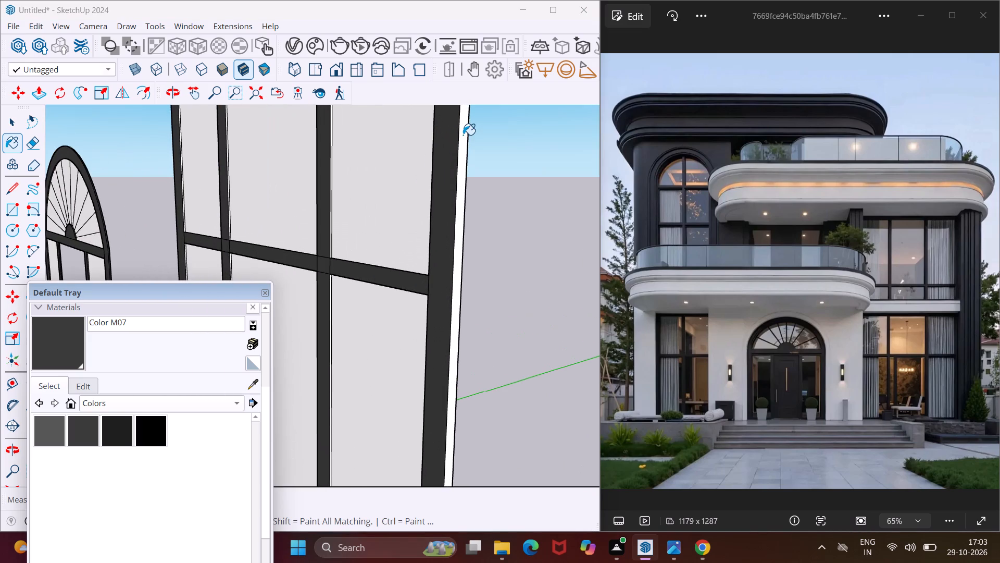
click(463, 135)
Paint the rectangular window's right mullion side faces, above and below the crossbar, with Color M07.
scroll(334, 231, up, 8)
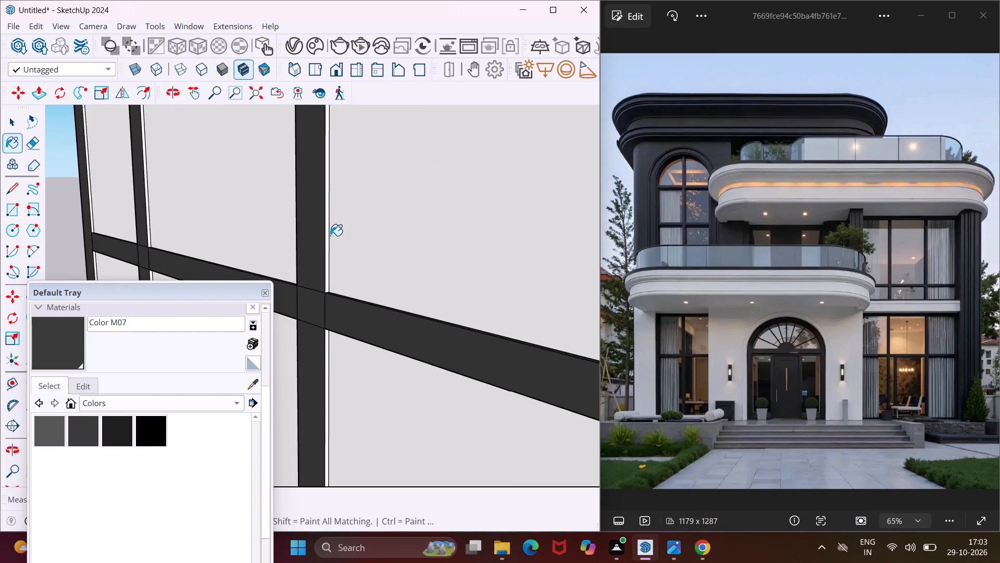
scroll(328, 236, up, 4)
click(325, 229)
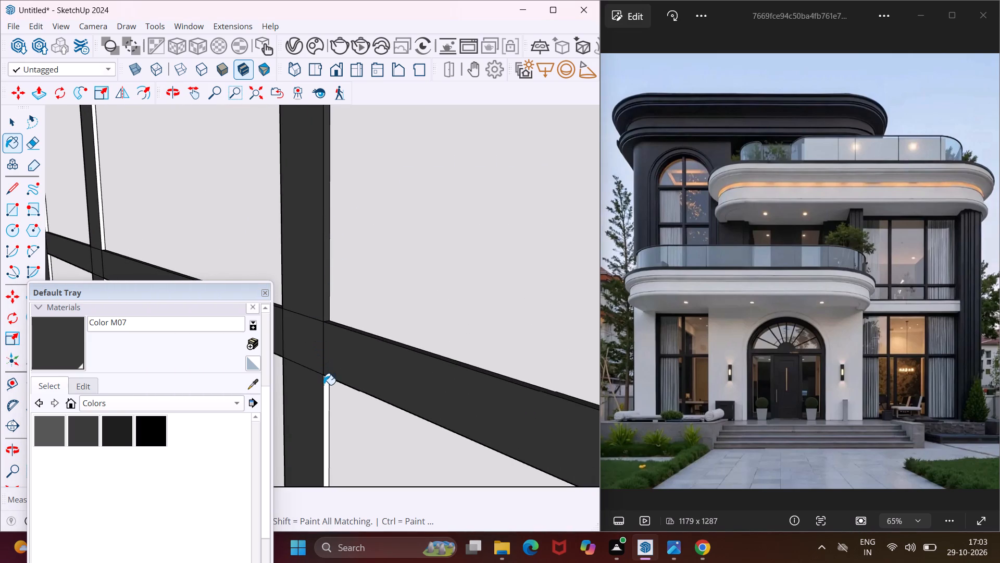
click(325, 386)
scroll(322, 324, down, 12)
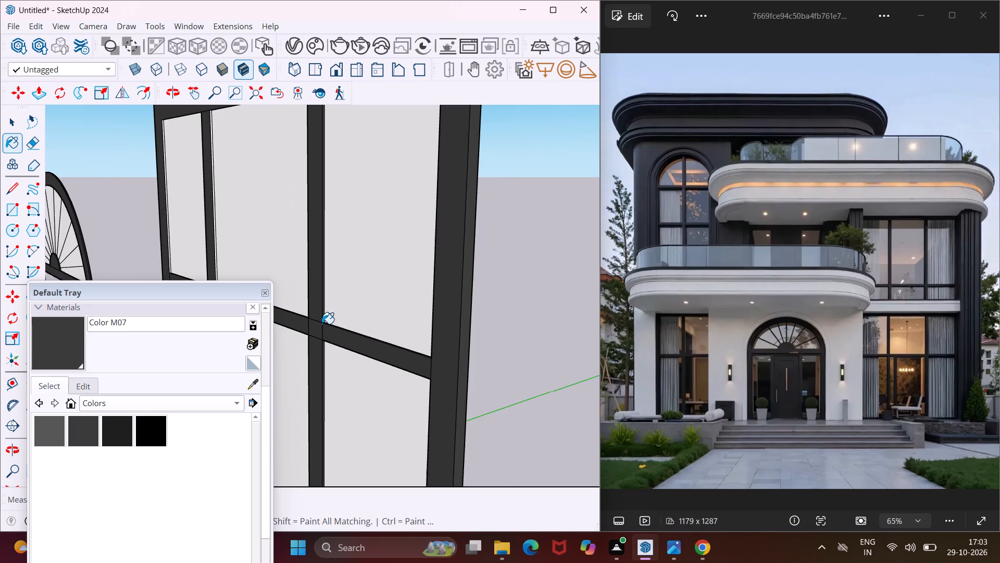
Paint the inner side faces of the rectangular window's left jamb and left mullion above the crossbar with Color M07.
scroll(167, 162, up, 6)
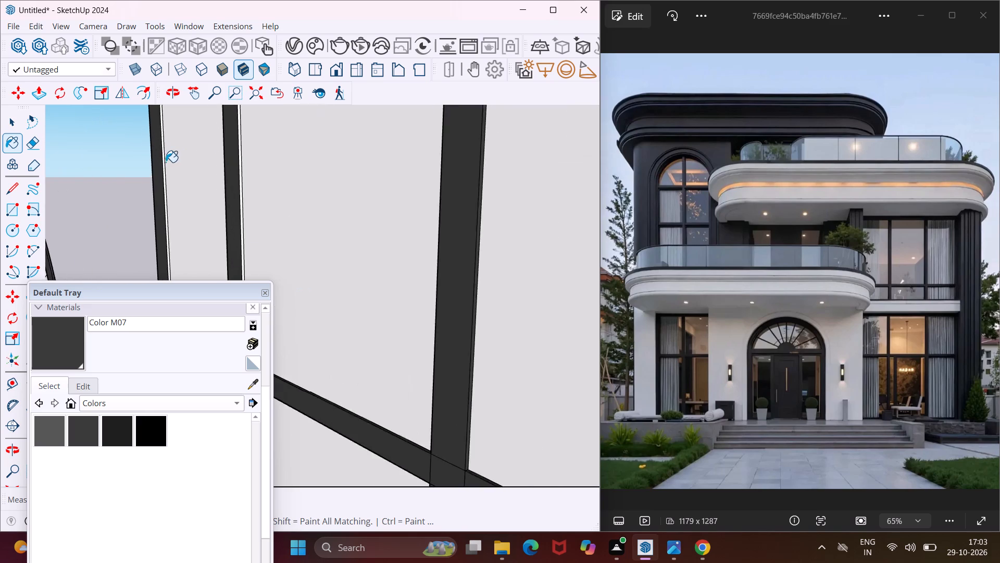
scroll(166, 162, up, 10)
click(158, 154)
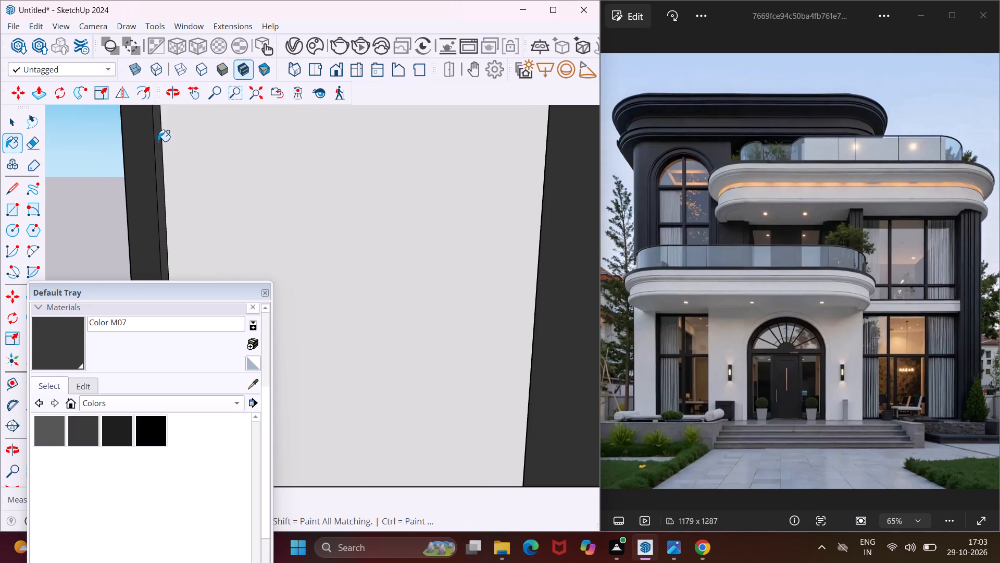
scroll(158, 136, down, 6)
scroll(336, 189, up, 3)
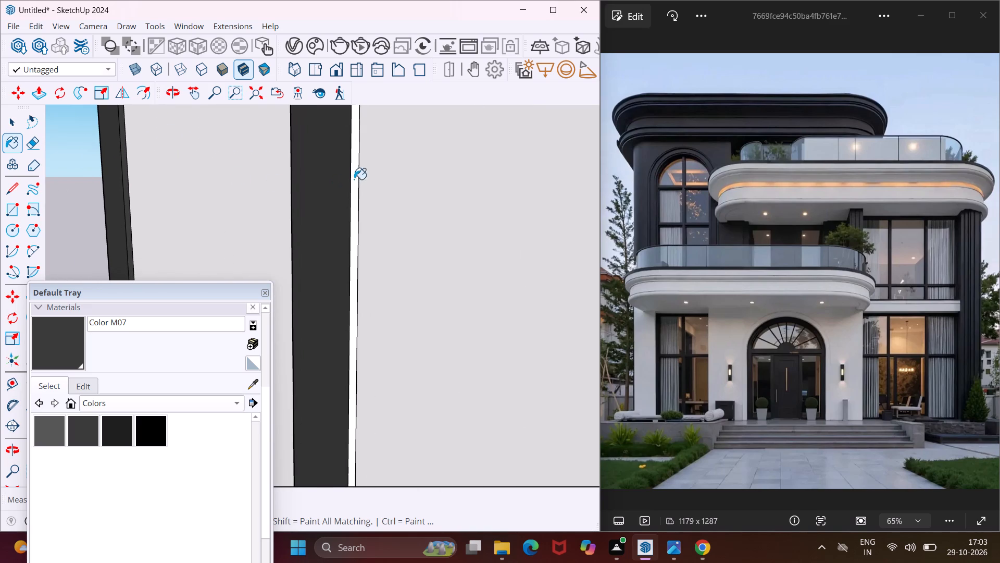
click(354, 179)
Paint the inner side faces of the rectangular window's left jamb and left mullion below the crossbar with Color M07.
scroll(347, 144, down, 19)
scroll(347, 144, down, 3)
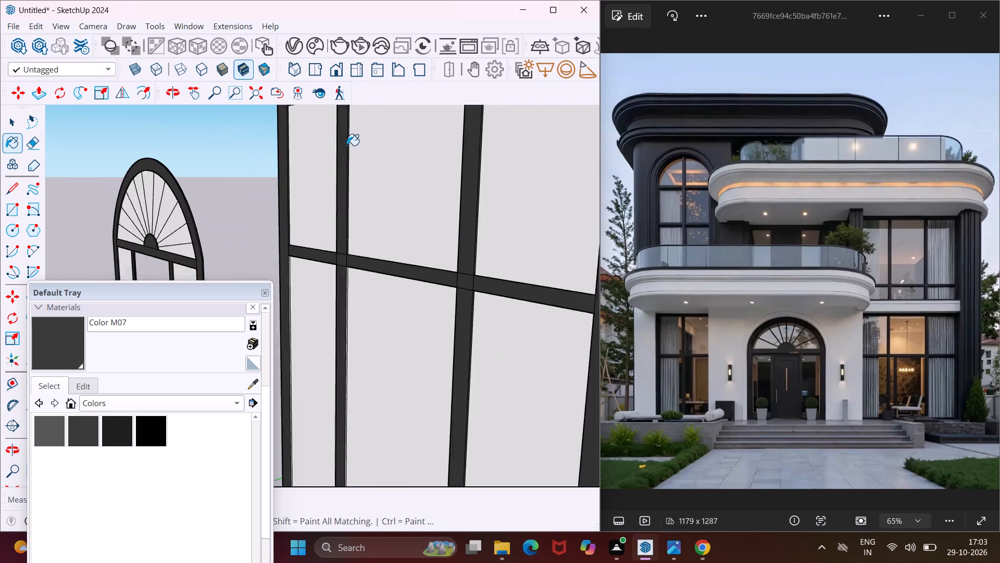
scroll(347, 145, down, 2)
scroll(291, 276, up, 7)
scroll(338, 282, down, 3)
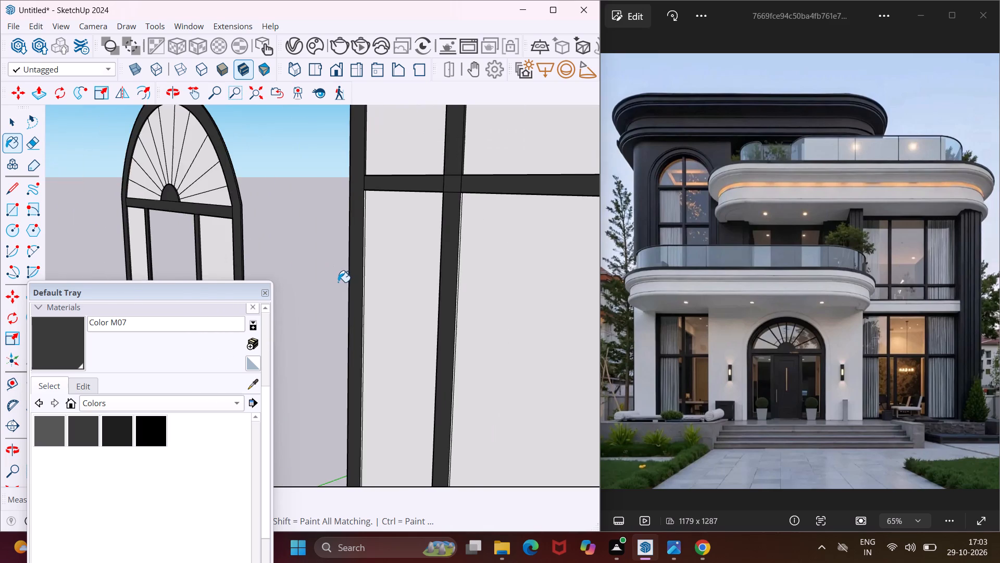
scroll(362, 251, up, 7)
click(365, 230)
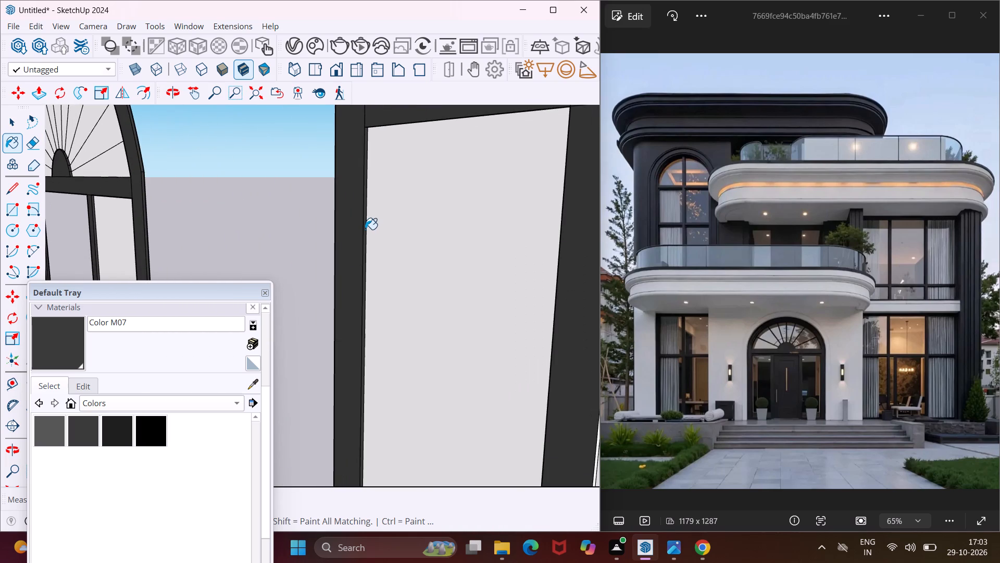
scroll(359, 232, down, 4)
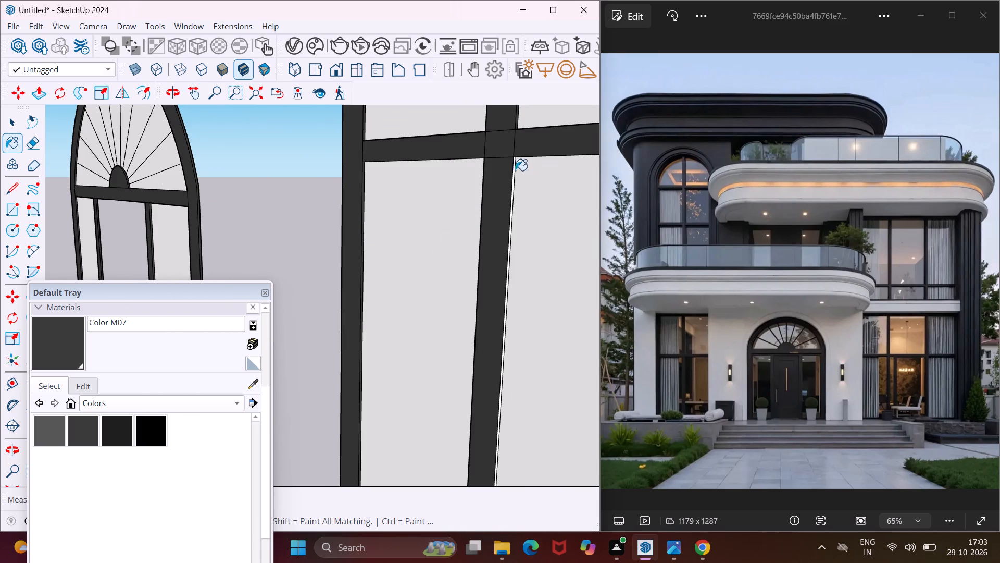
scroll(514, 168, up, 7)
click(514, 168)
Paint the front and outer side faces of the large three-bay window frame beside the villa with Color M07.
scroll(507, 169, down, 7)
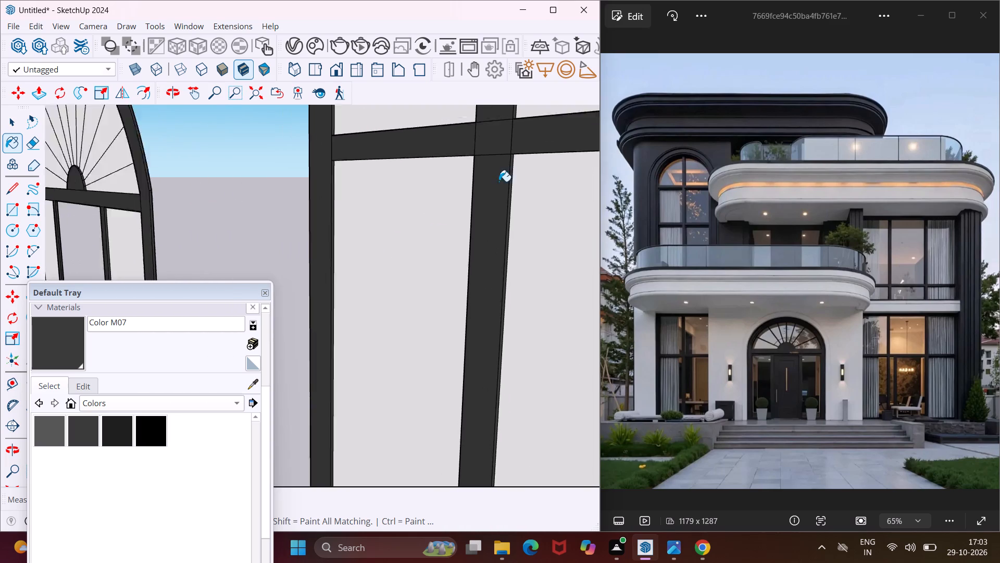
scroll(477, 200, down, 15)
scroll(448, 242, down, 8)
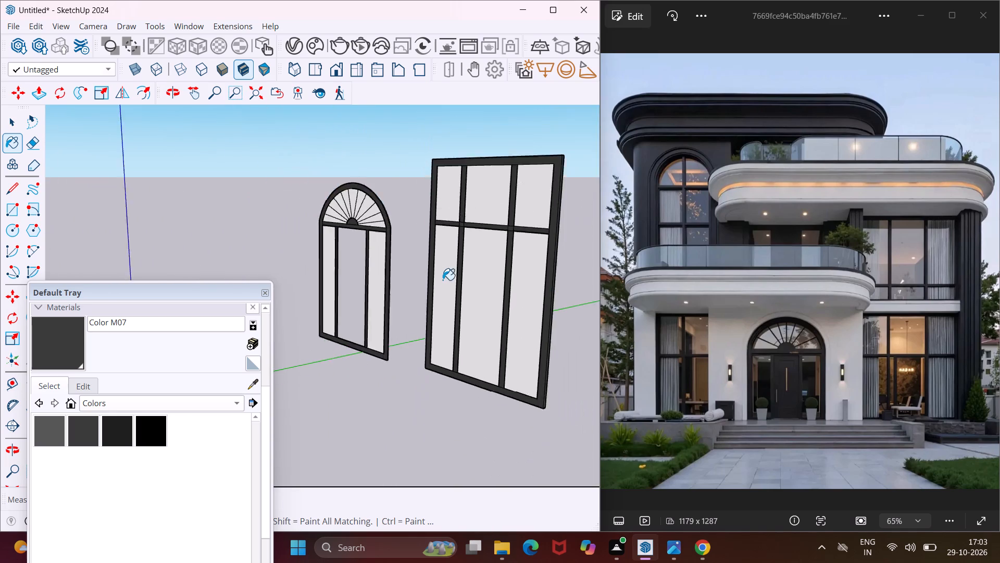
scroll(443, 280, down, 20)
scroll(439, 270, down, 6)
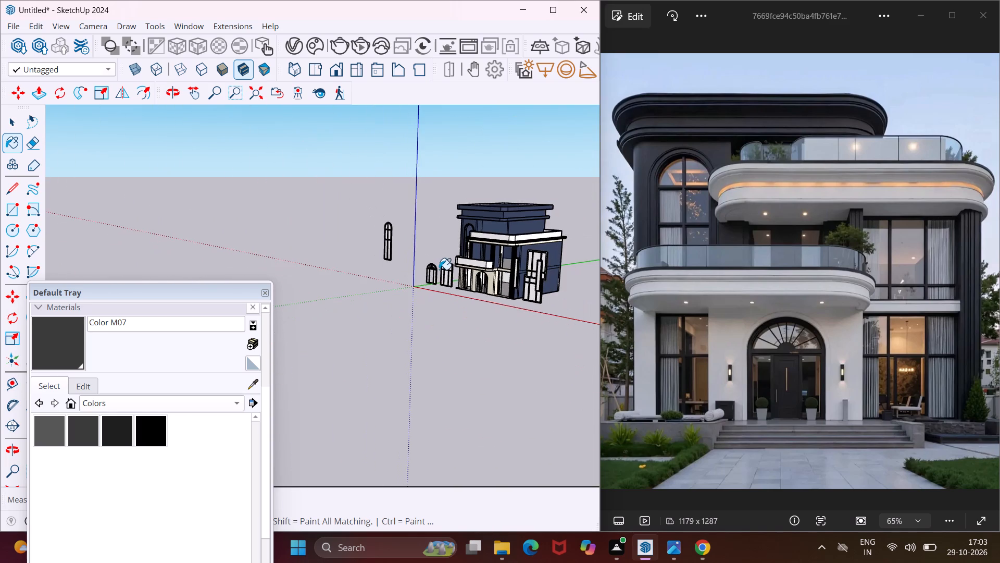
scroll(541, 256, up, 20)
click(510, 235)
scroll(512, 217, up, 6)
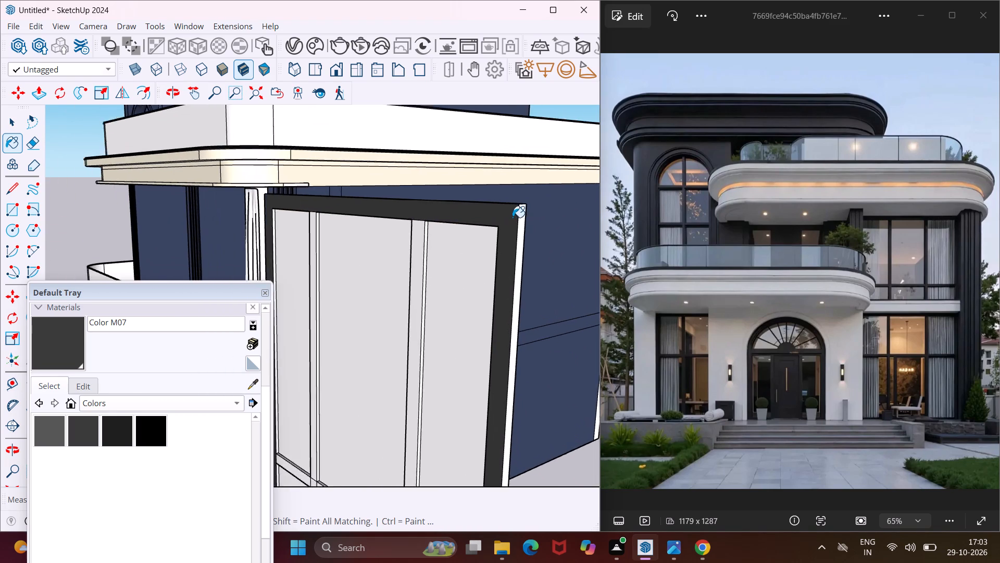
scroll(512, 217, up, 2)
click(530, 203)
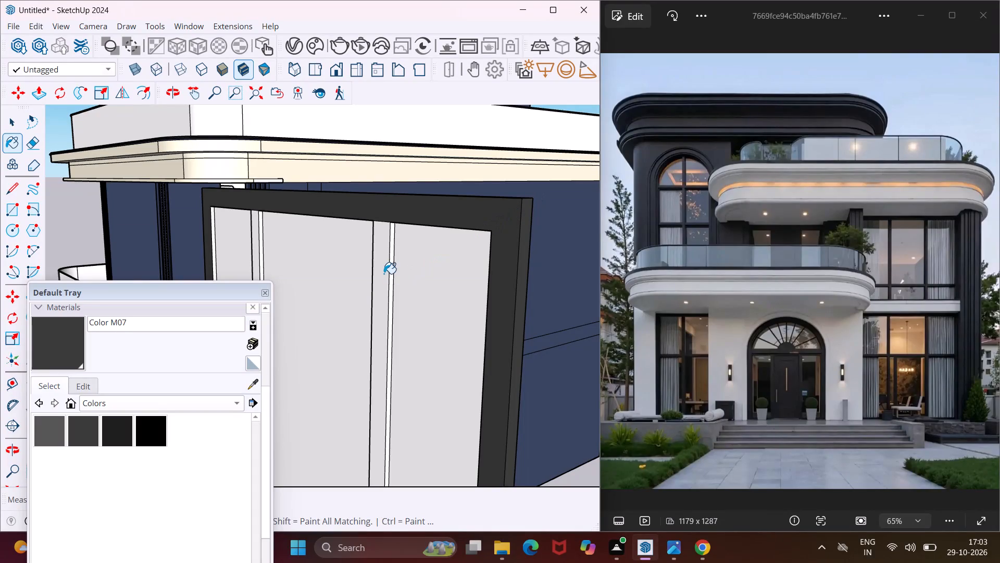
Paint the large window's mullion front and side faces and left jamb's inner side above the crossbar with Color M07.
click(384, 274)
click(391, 264)
scroll(378, 238, down, 5)
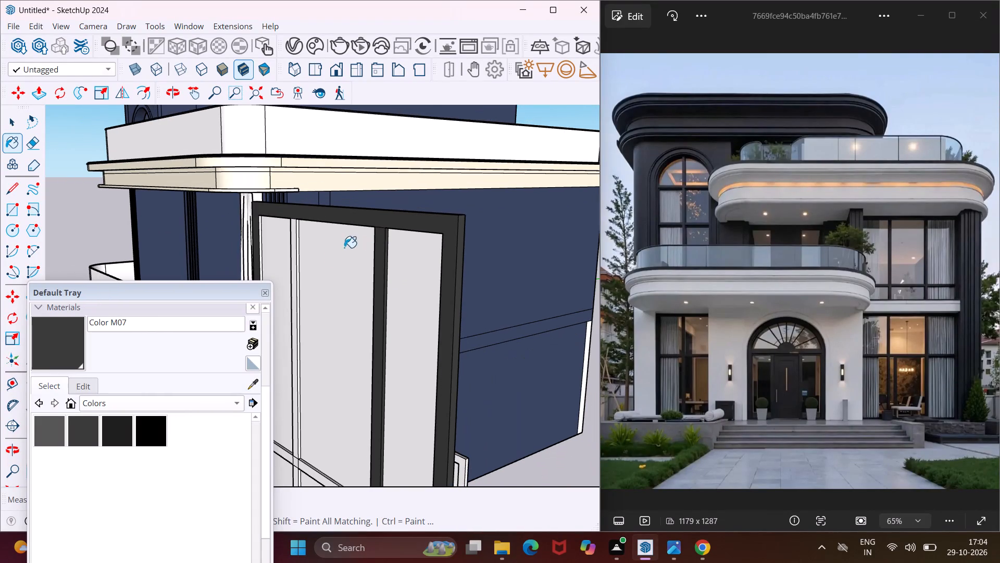
scroll(285, 314, up, 7)
click(303, 277)
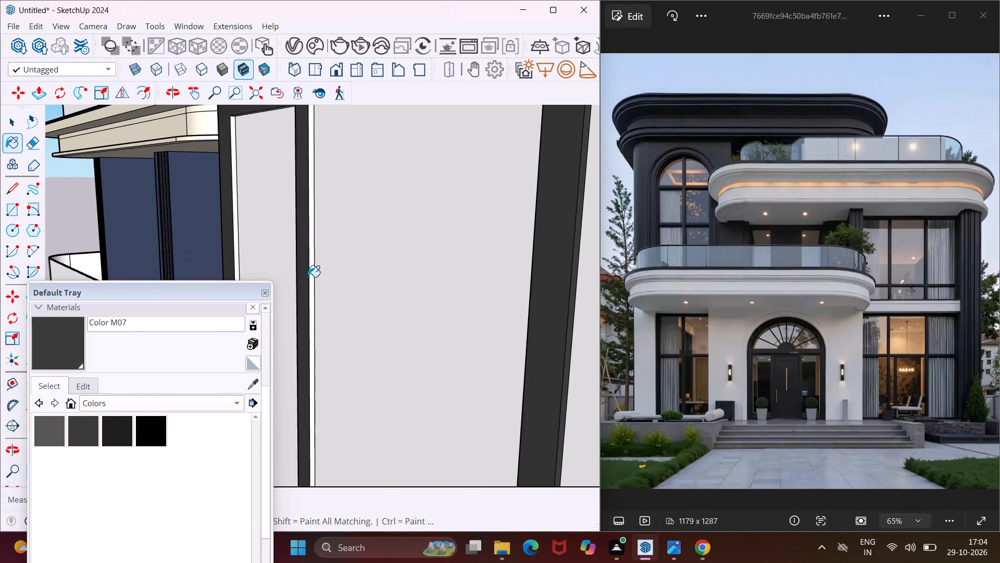
click(310, 275)
scroll(279, 236, up, 4)
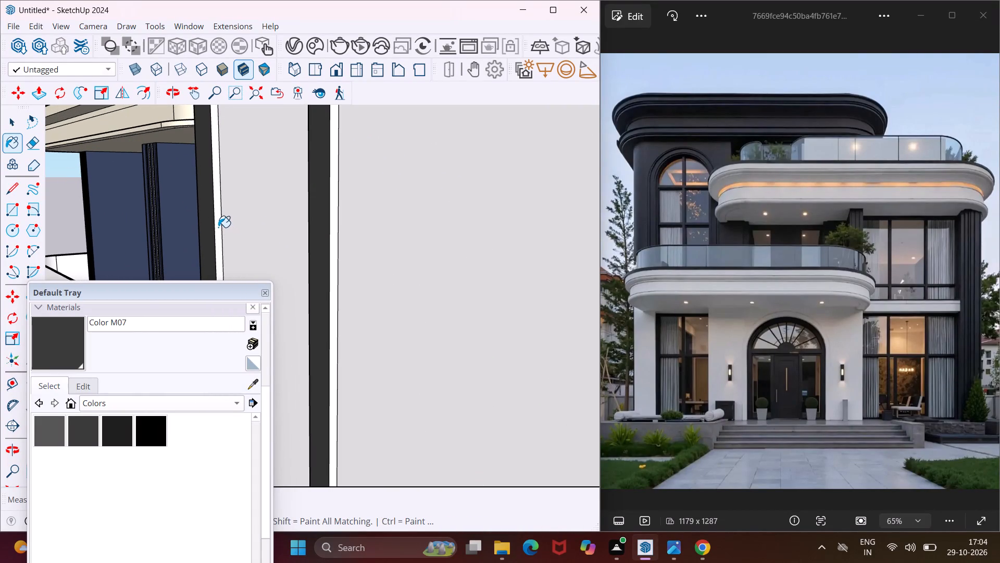
click(218, 227)
click(333, 231)
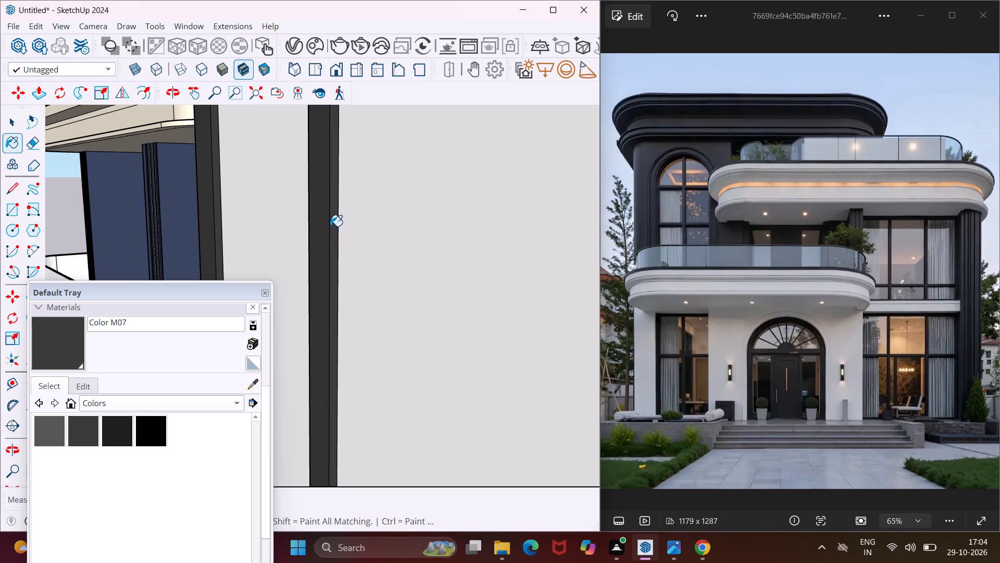
Paint the front faces of the large window's lower left mullion, its crossing, and the crossbar's left and middle sections with Color M07.
scroll(328, 201, down, 12)
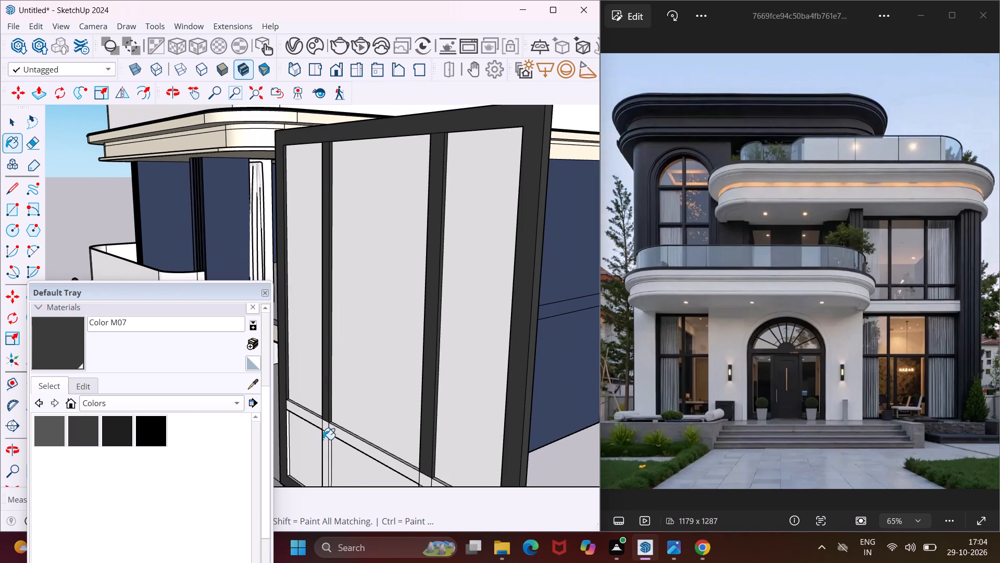
scroll(323, 455, up, 9)
click(328, 430)
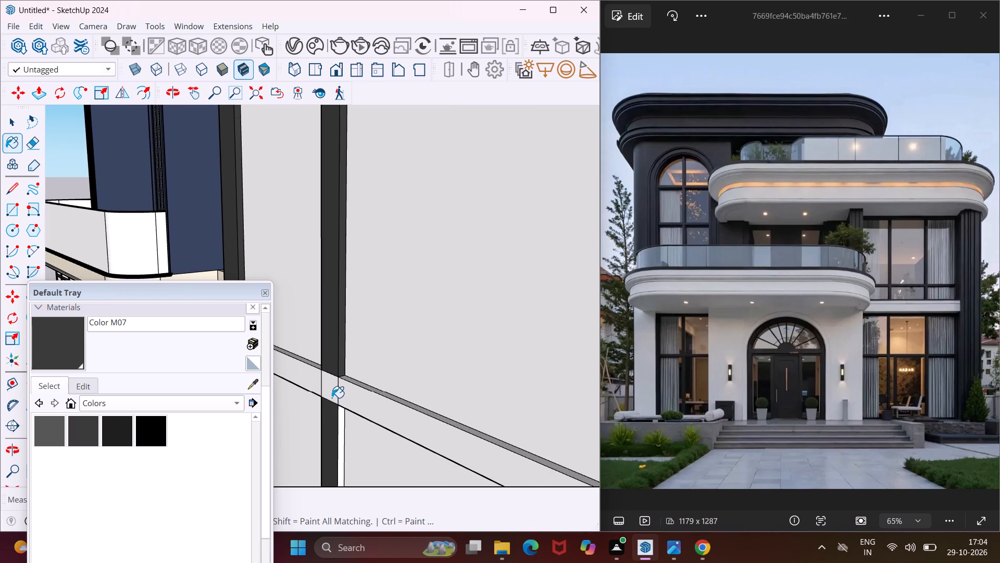
click(332, 398)
click(315, 382)
click(357, 391)
Paint the top faces of the large window crossbar's middle and left sections and the lower left mullion's side with Color M07.
scroll(355, 388, up, 3)
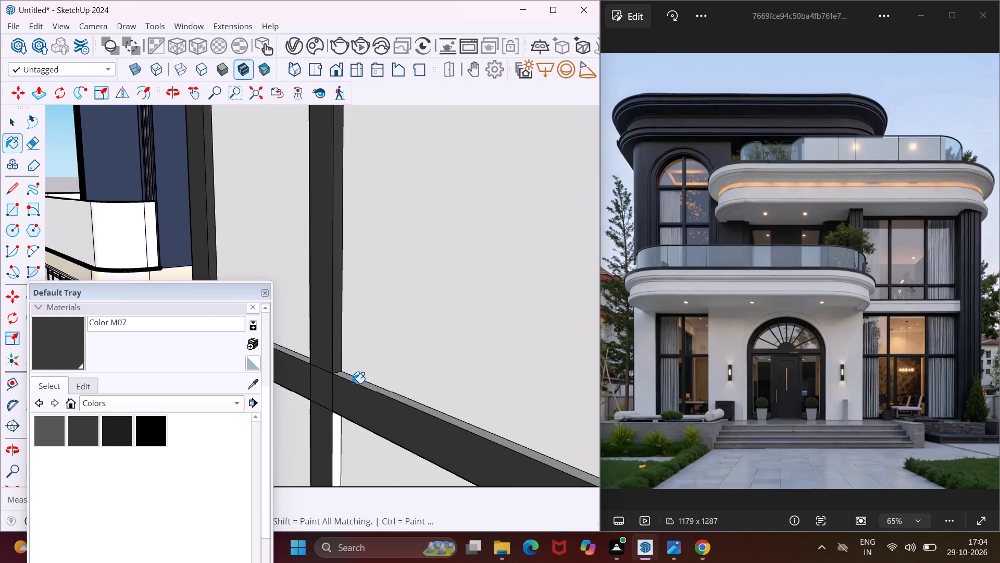
click(352, 380)
scroll(310, 359, up, 3)
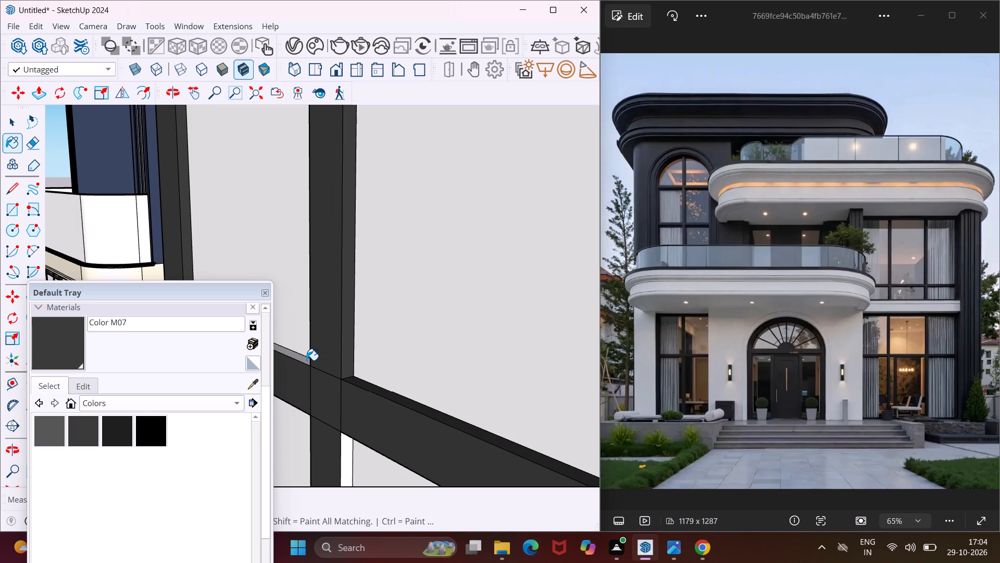
click(306, 361)
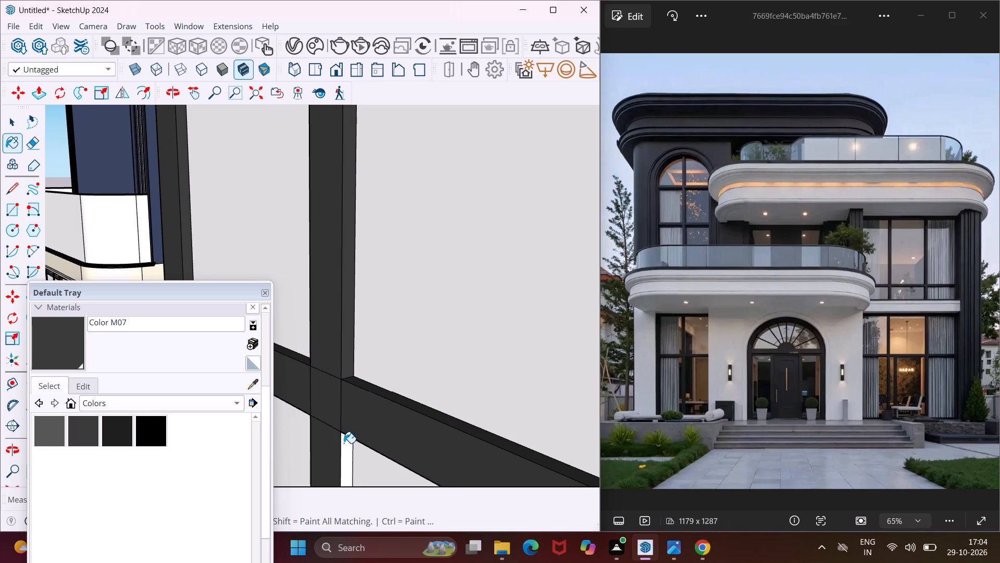
click(344, 443)
Paint the large window's lower right mullion front and side, its crossing, and the crossbar's right section front and top with Color M07.
scroll(344, 371, down, 18)
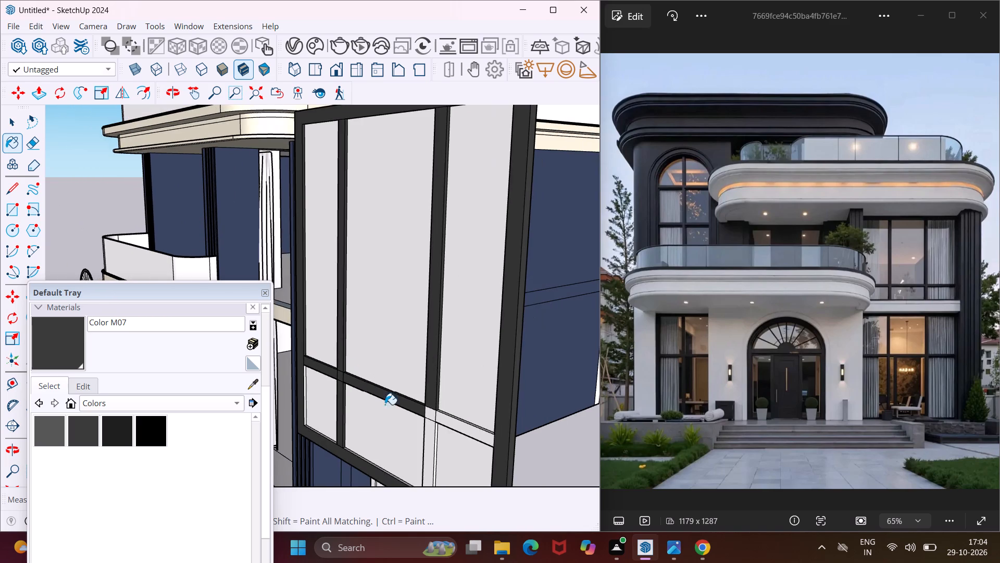
scroll(431, 433, up, 10)
click(432, 433)
click(442, 390)
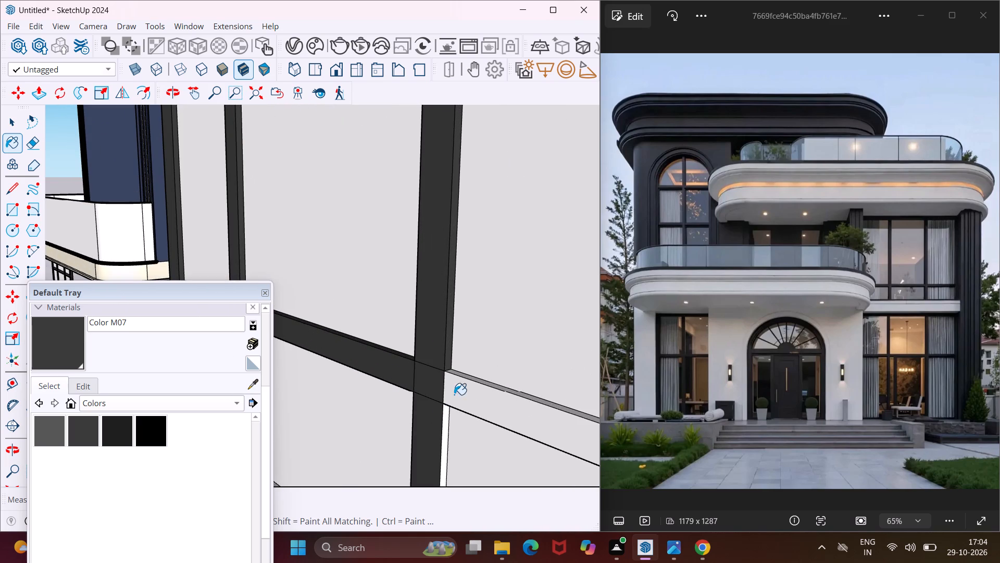
click(460, 394)
scroll(444, 427, up, 3)
click(444, 428)
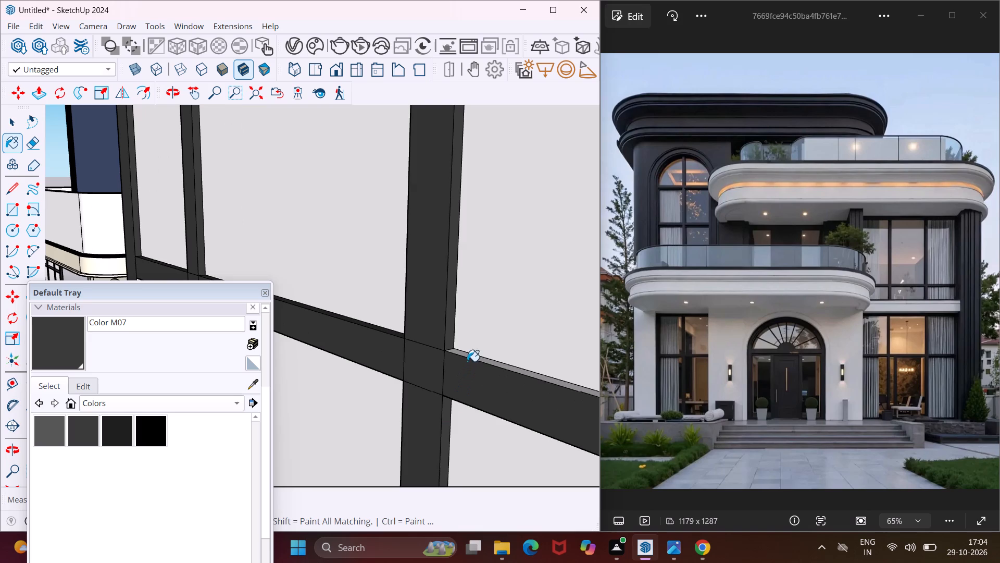
middle_drag(467, 361, 453, 405)
click(452, 420)
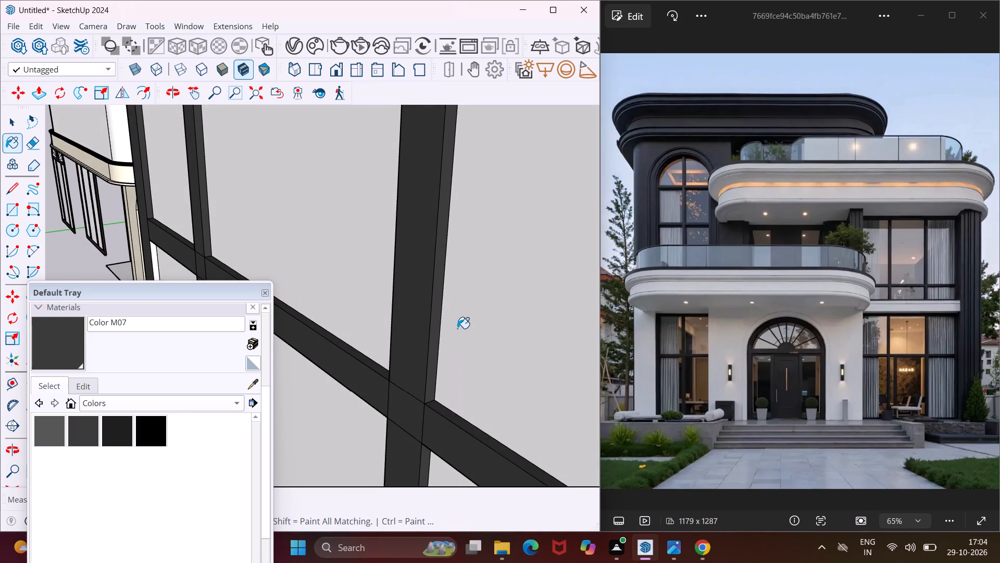
Paint the inner side face of the large window's left jamb below the crossbar with Color M07.
scroll(457, 326, down, 18)
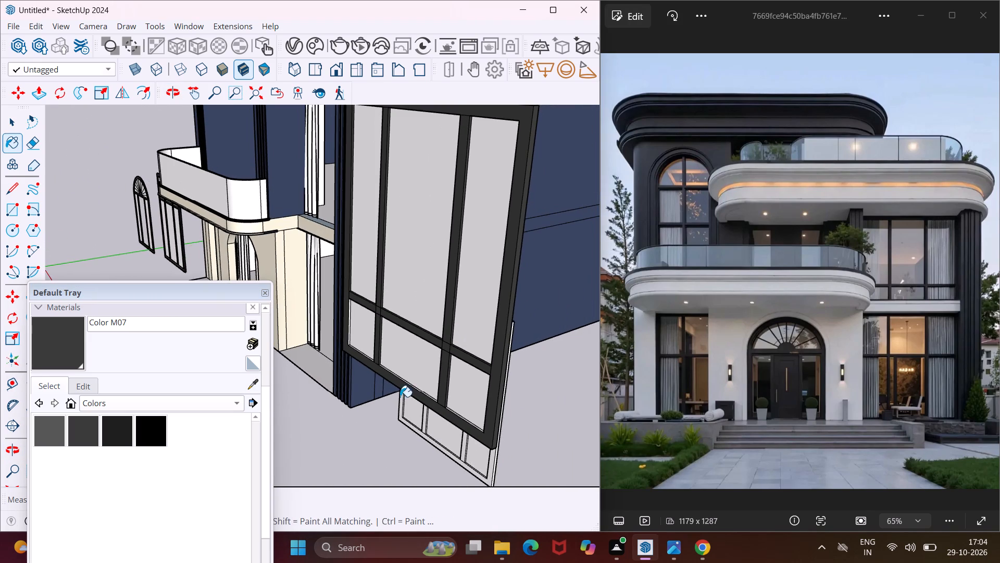
scroll(352, 337, up, 13)
click(345, 308)
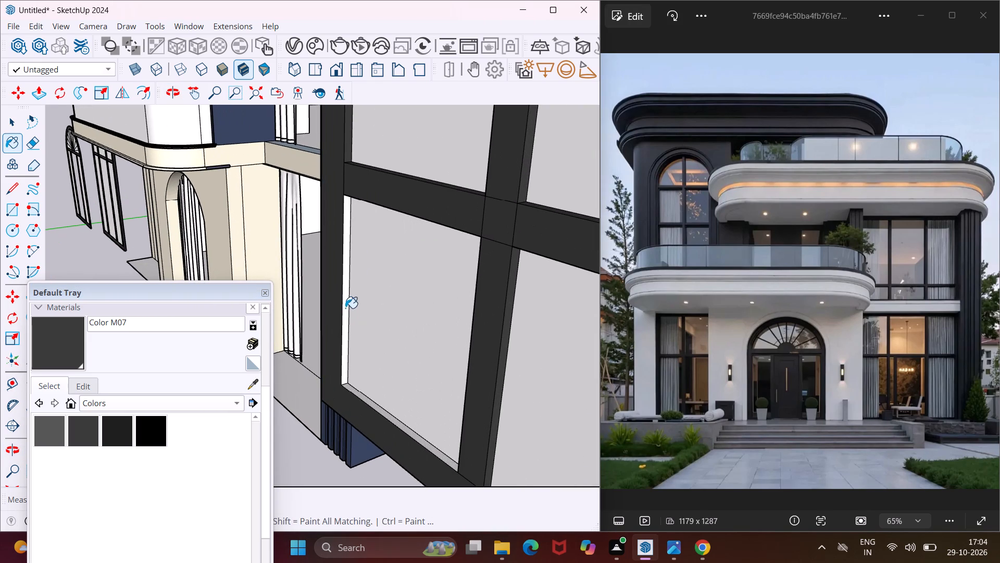
Paint the top faces of the large window's bottom rail in the left, right and middle bays with Color M07.
click(380, 411)
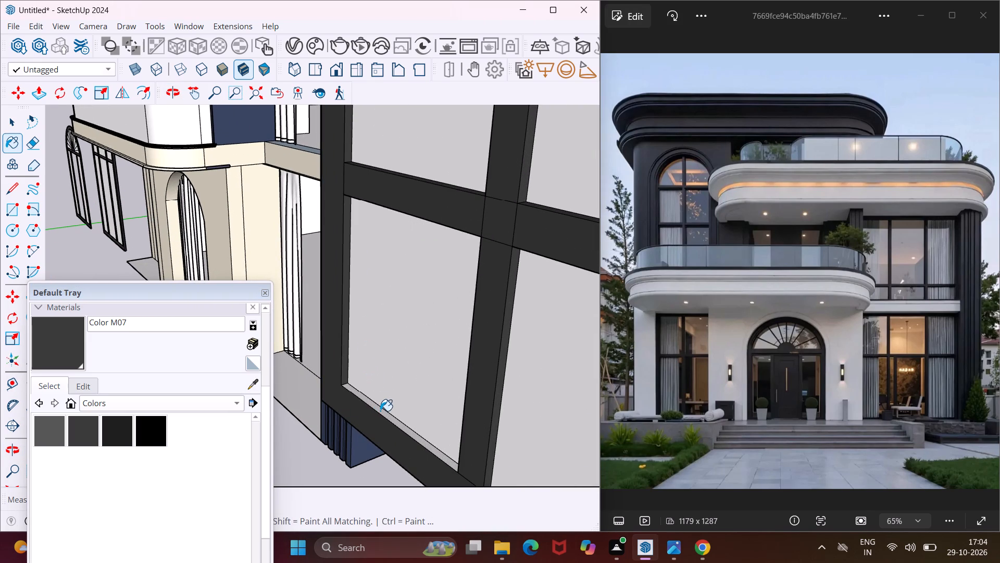
scroll(349, 381, down, 14)
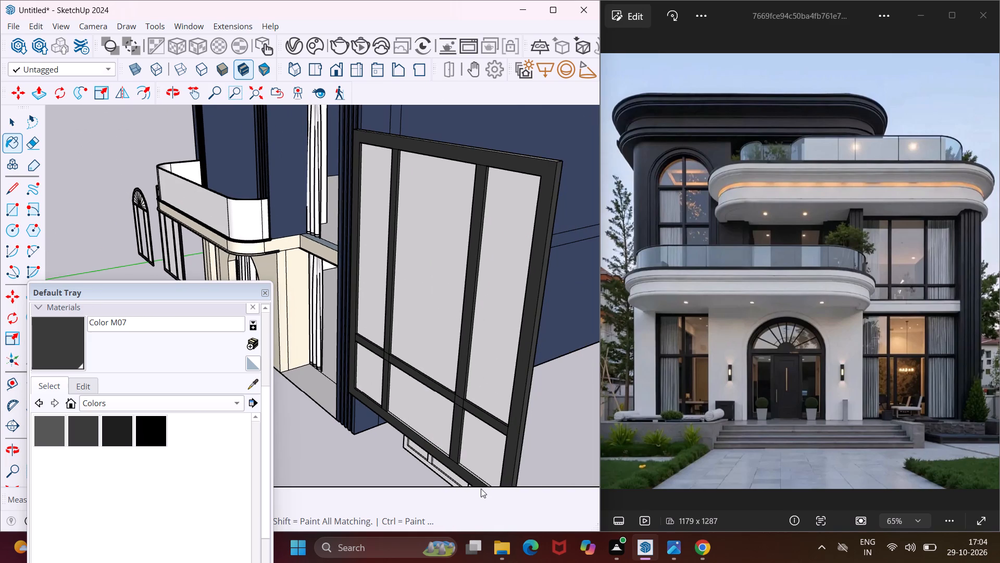
scroll(480, 483, up, 18)
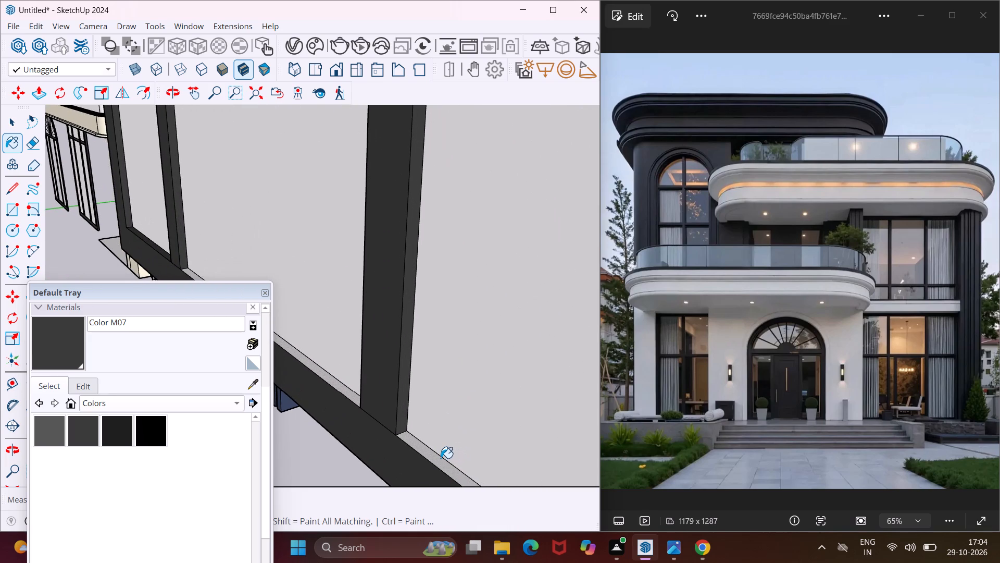
click(441, 458)
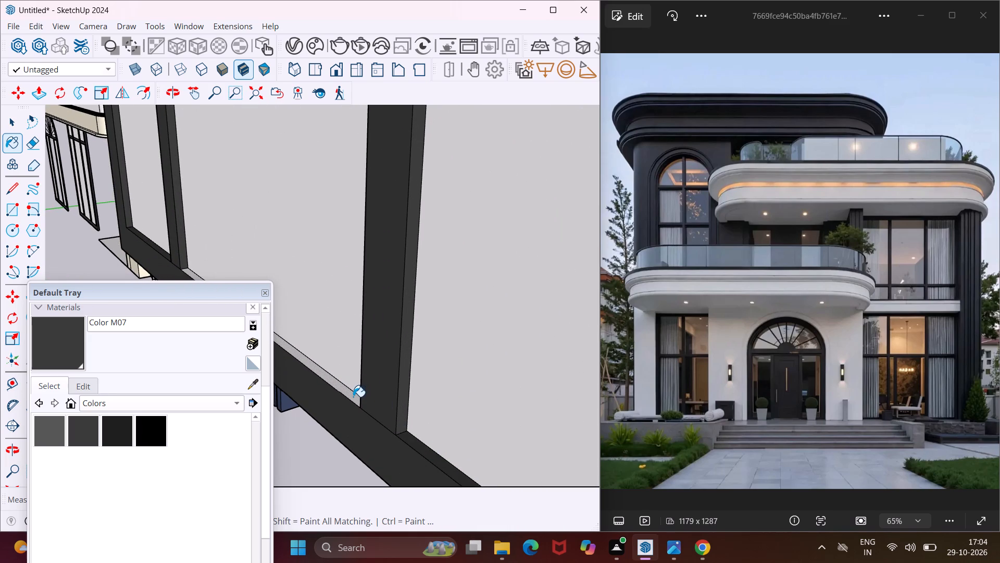
click(353, 397)
scroll(353, 398, down, 12)
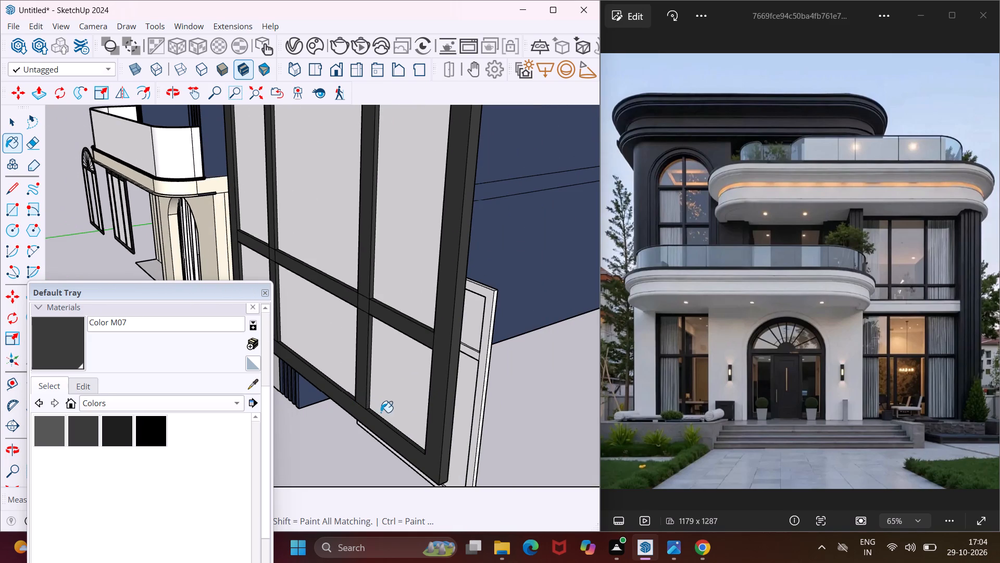
Paint the outer left side face of the large window's frame with Color M07.
middle_drag(375, 412, 799, 376)
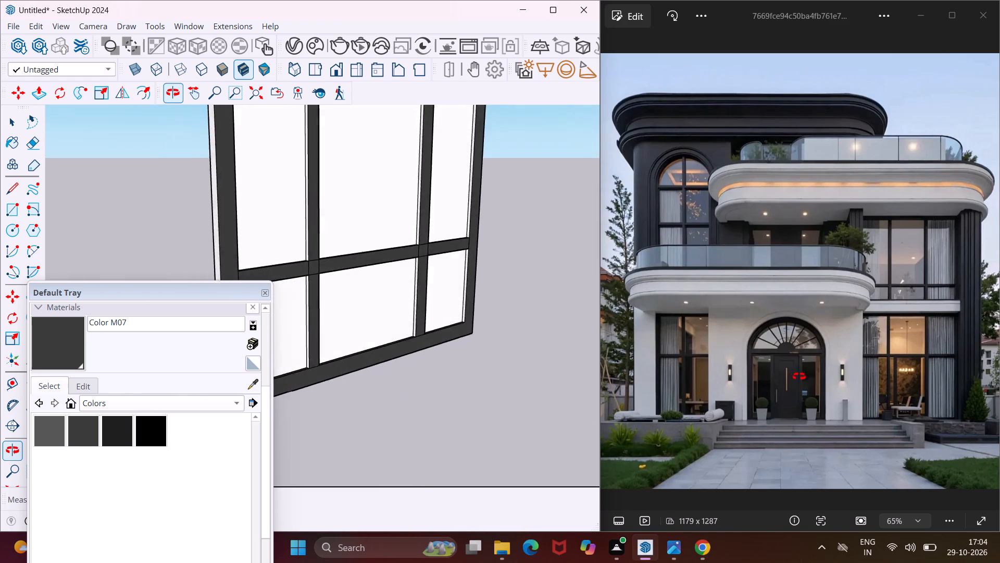
middle_drag(799, 376, 874, 381)
scroll(268, 210, up, 2)
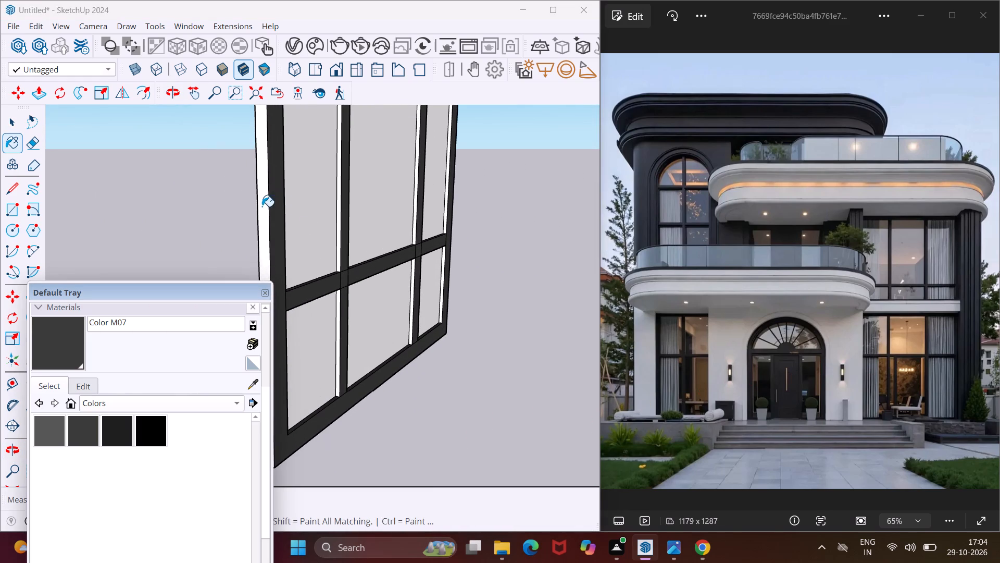
click(262, 206)
Paint both mullions' left side faces and the right jamb's inner faces, above and below the large window's crossbar, with Color M07.
scroll(325, 210, up, 8)
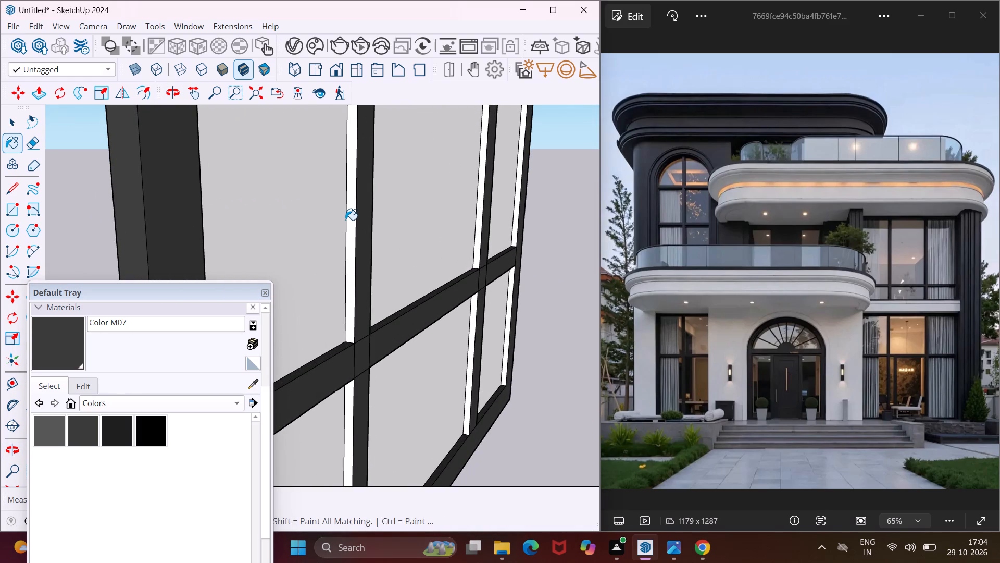
click(345, 220)
key(ctrl+z)
click(349, 225)
click(351, 390)
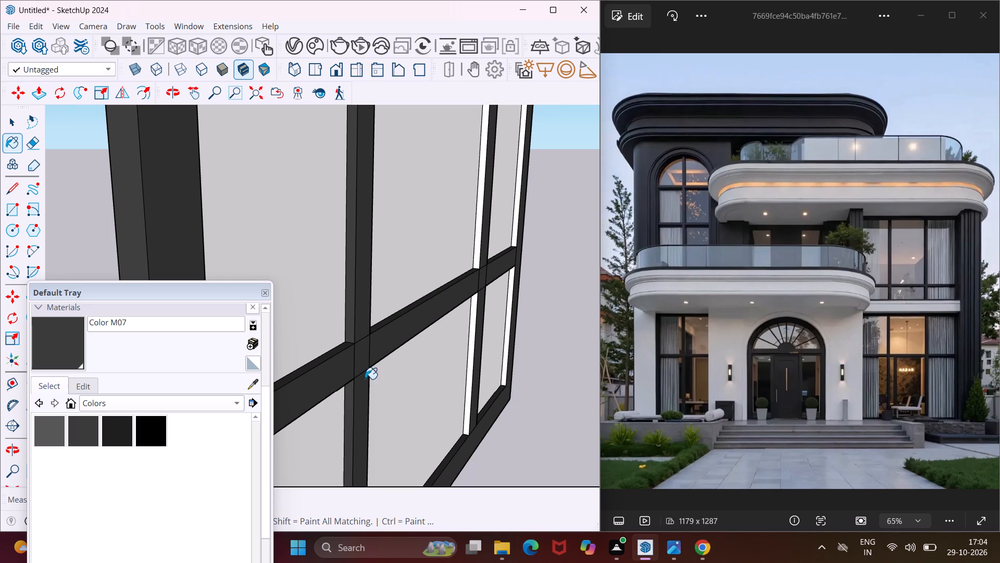
click(479, 229)
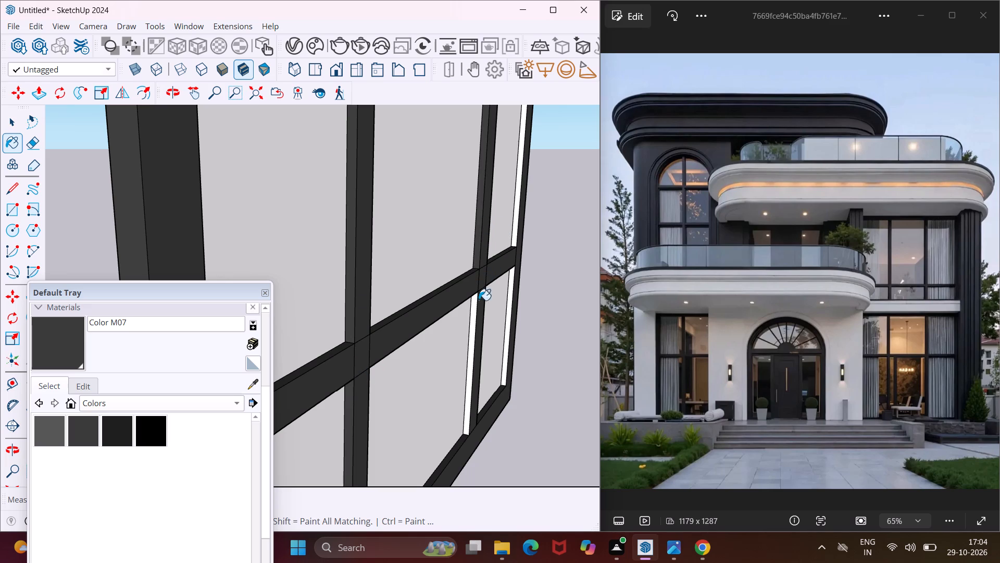
click(476, 307)
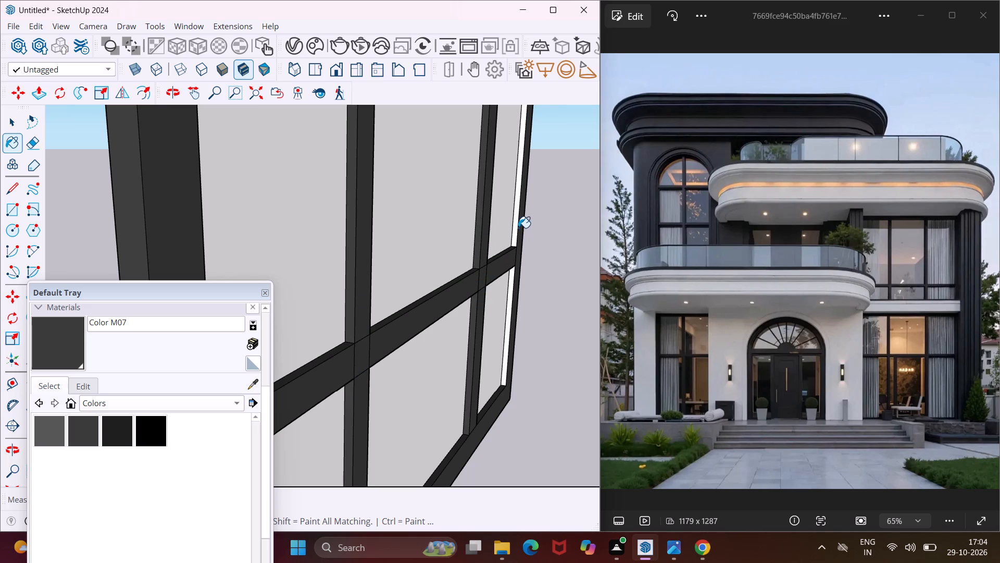
click(517, 225)
click(514, 283)
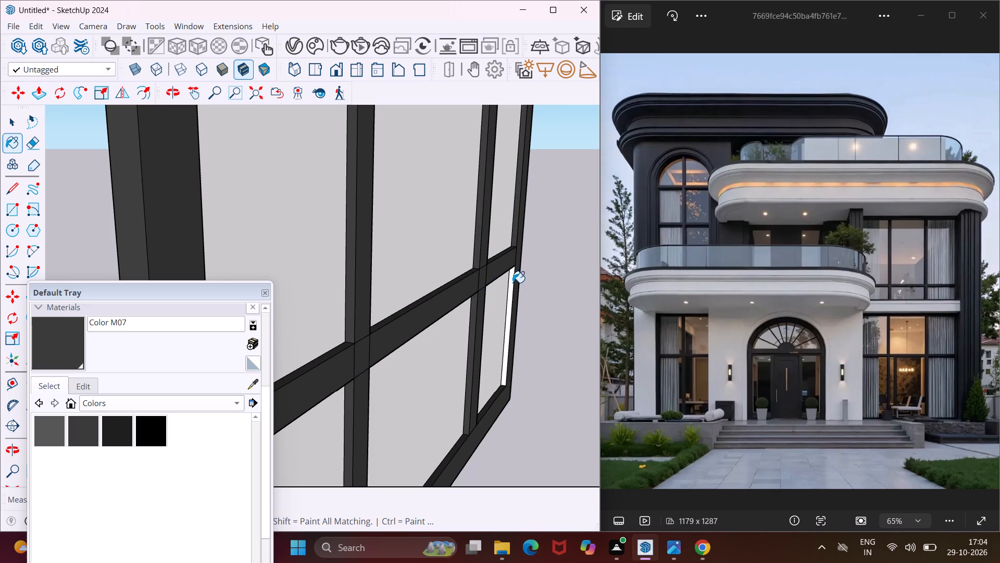
click(512, 283)
Paint the outer top face of the large window's frame with Color M07.
scroll(523, 268, down, 5)
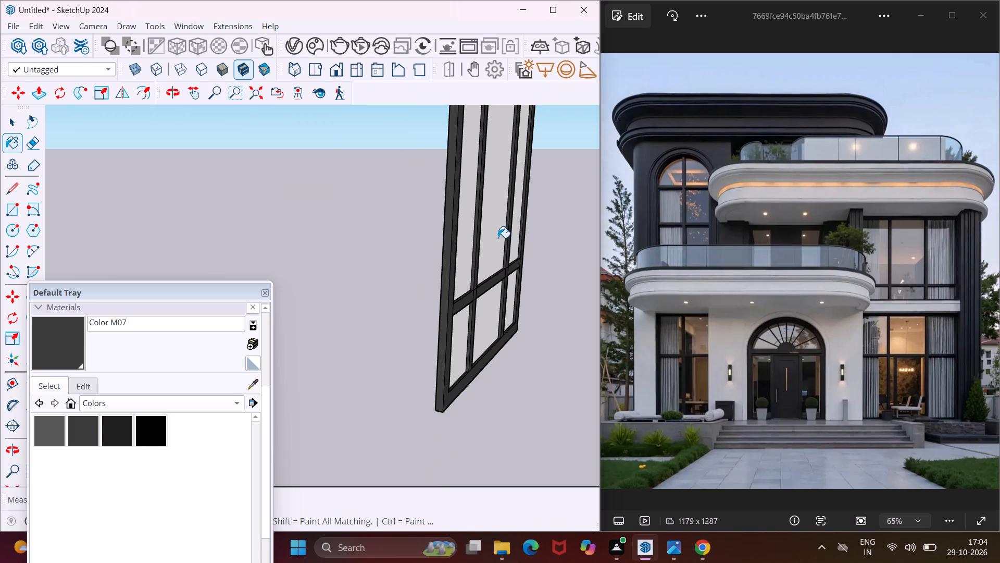
middle_drag(498, 238, 374, 394)
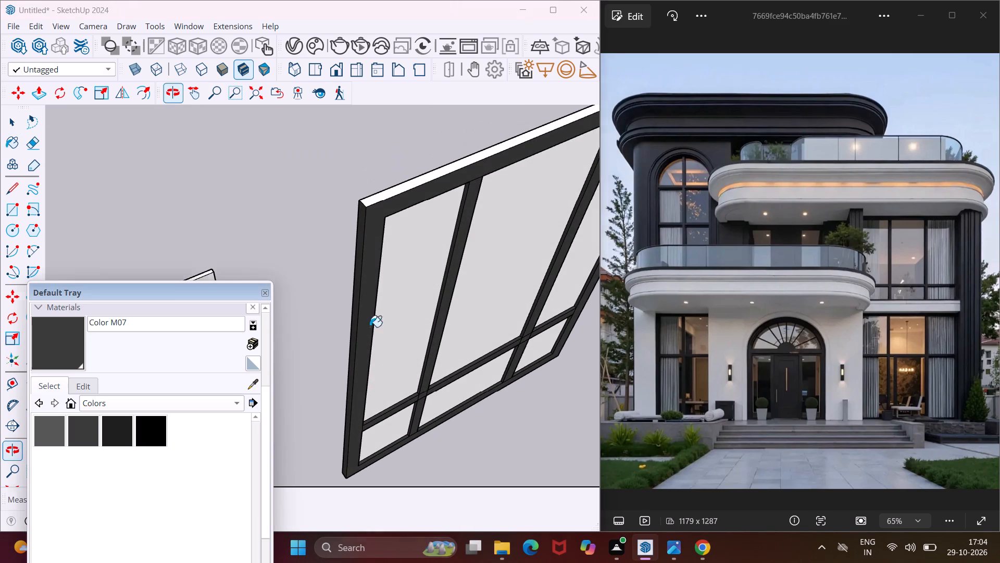
scroll(407, 186, up, 4)
click(414, 182)
Paint the underside of the large window's top rail in the left and middle bays with Color M07.
middle_drag(419, 208, 415, 195)
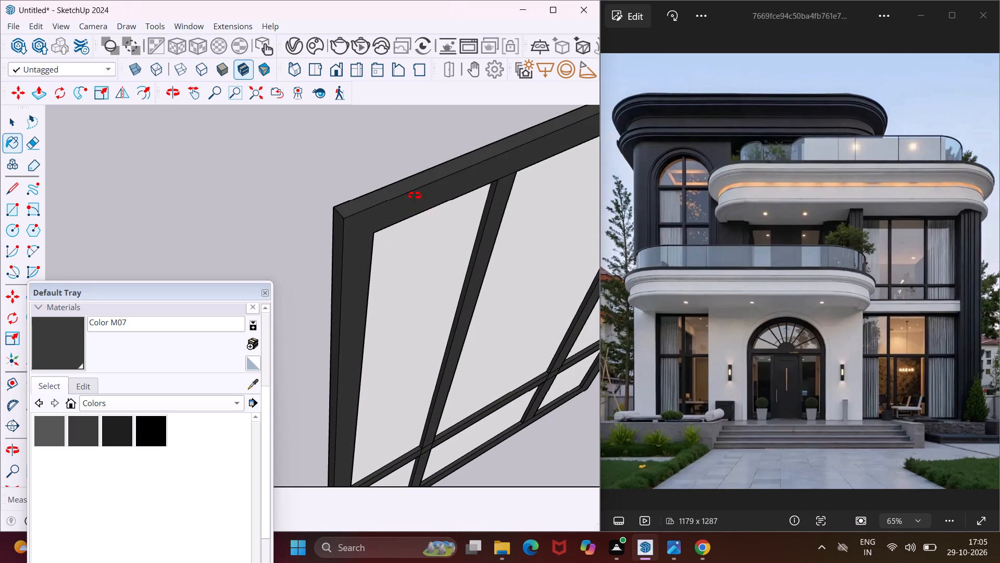
middle_drag(415, 195, 383, 56)
middle_drag(383, 263, 365, 133)
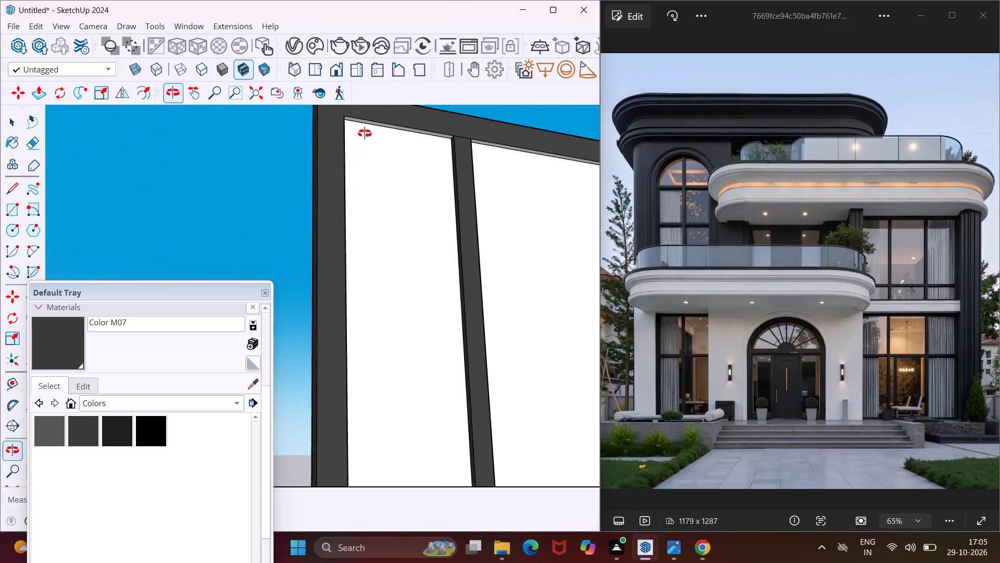
middle_drag(365, 133, 368, 115)
scroll(389, 123, up, 7)
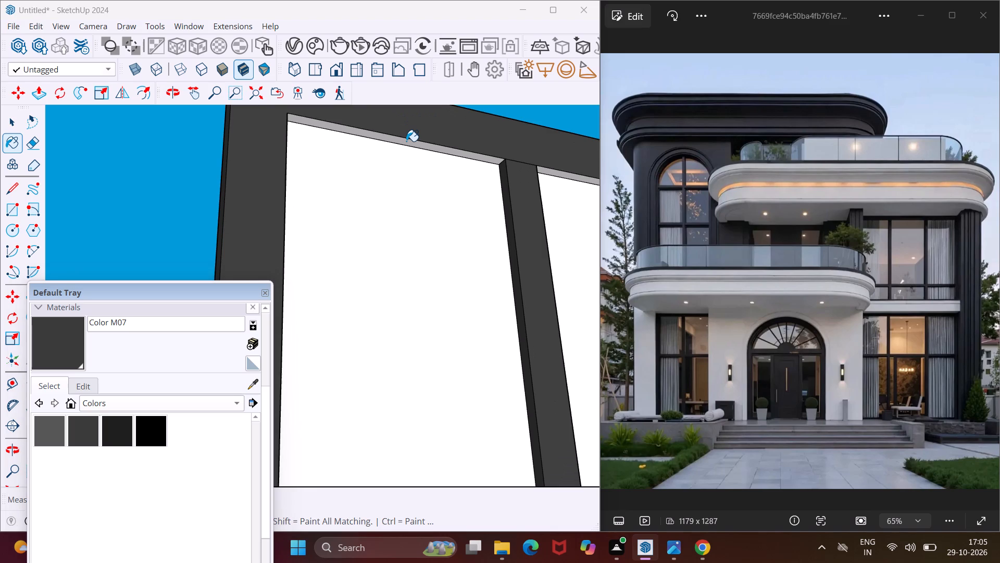
click(406, 141)
click(544, 172)
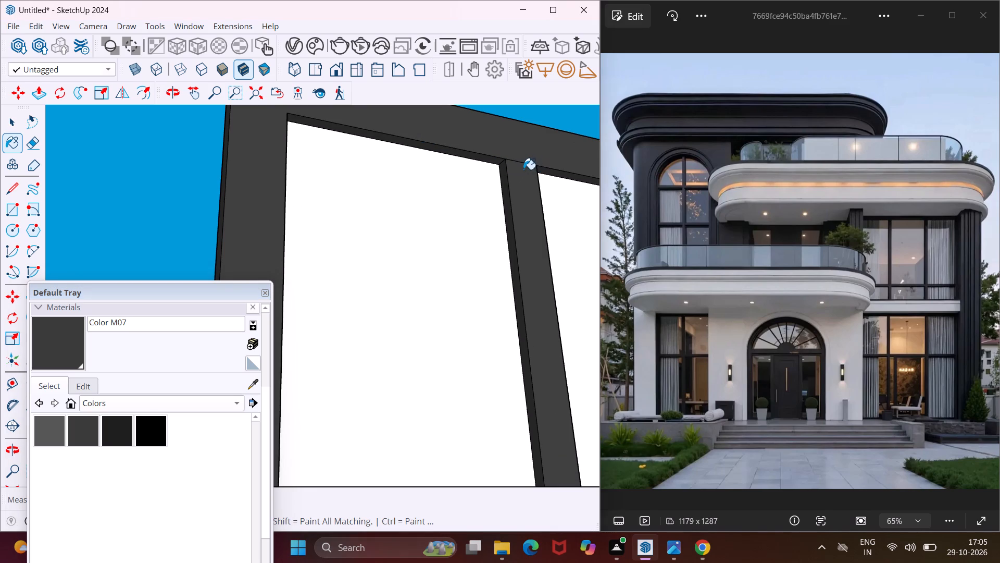
Paint the underside of the large window's top rail in the right bay with Color M07.
middle_drag(522, 169, 350, 199)
scroll(322, 194, down, 10)
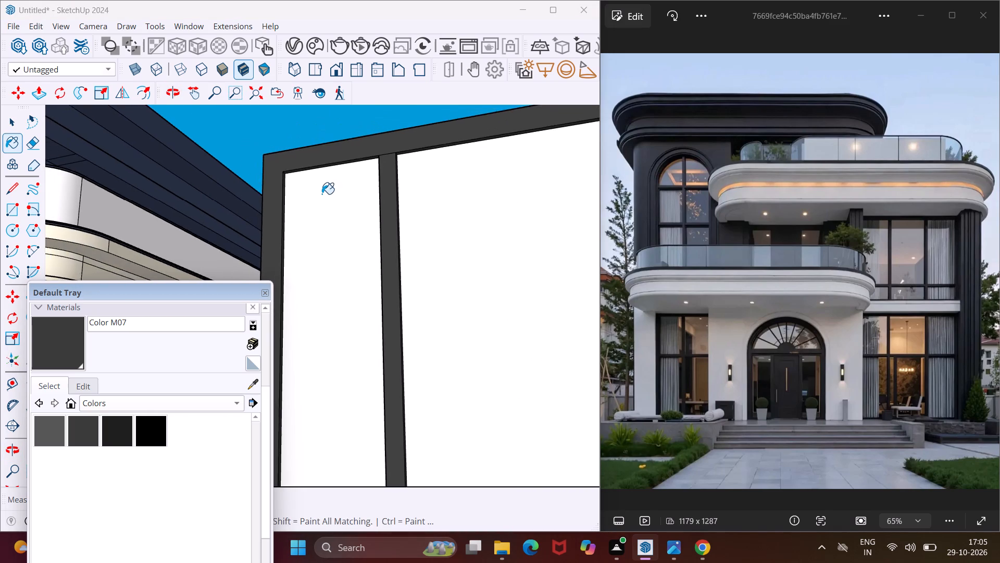
scroll(322, 194, down, 5)
scroll(553, 139, up, 8)
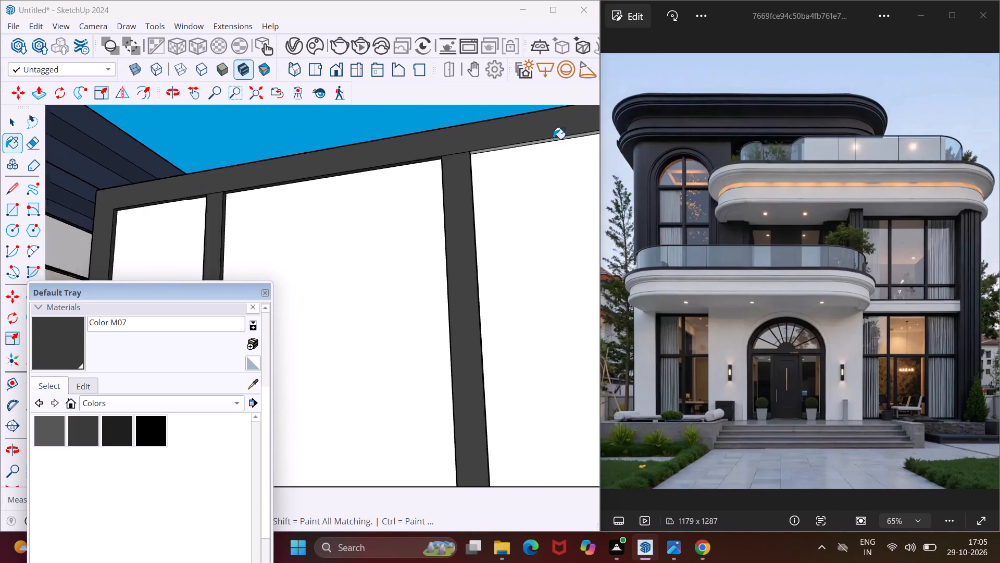
scroll(553, 139, up, 7)
middle_drag(553, 139, 564, 121)
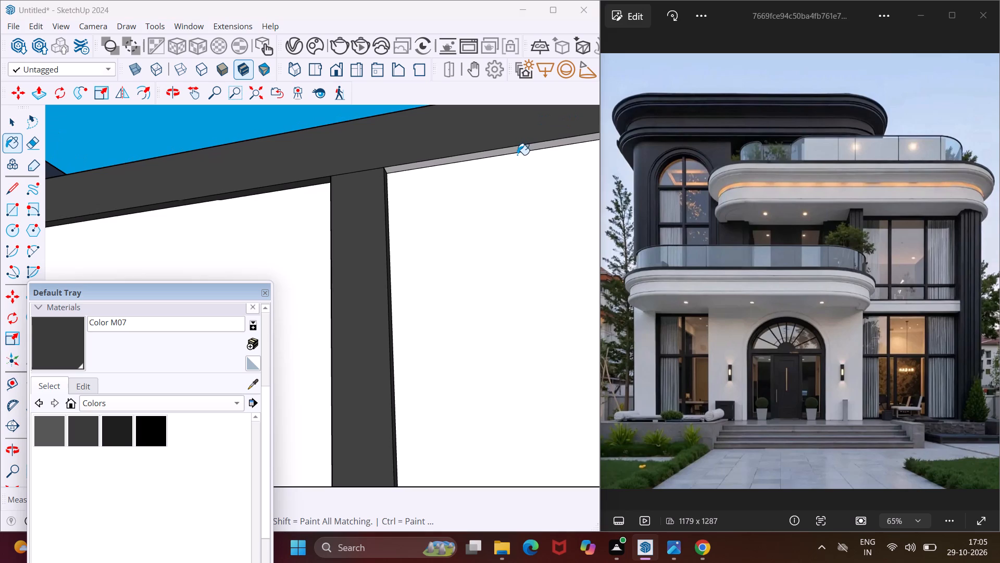
click(516, 146)
click(517, 149)
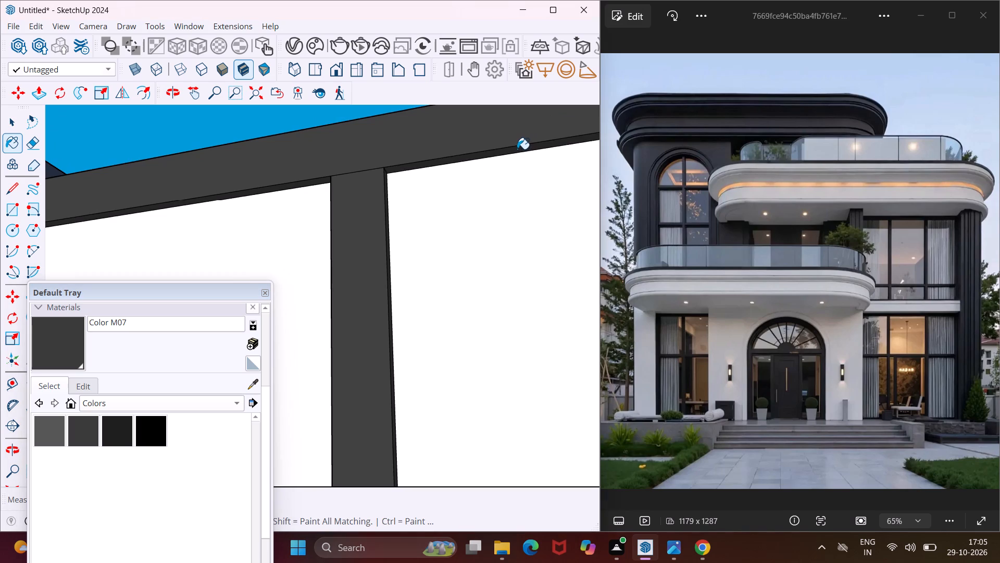
Paint the undersides of the large window crossbar's middle, left and right sections with Color M07.
middle_drag(510, 148, 415, 315)
scroll(424, 234, down, 15)
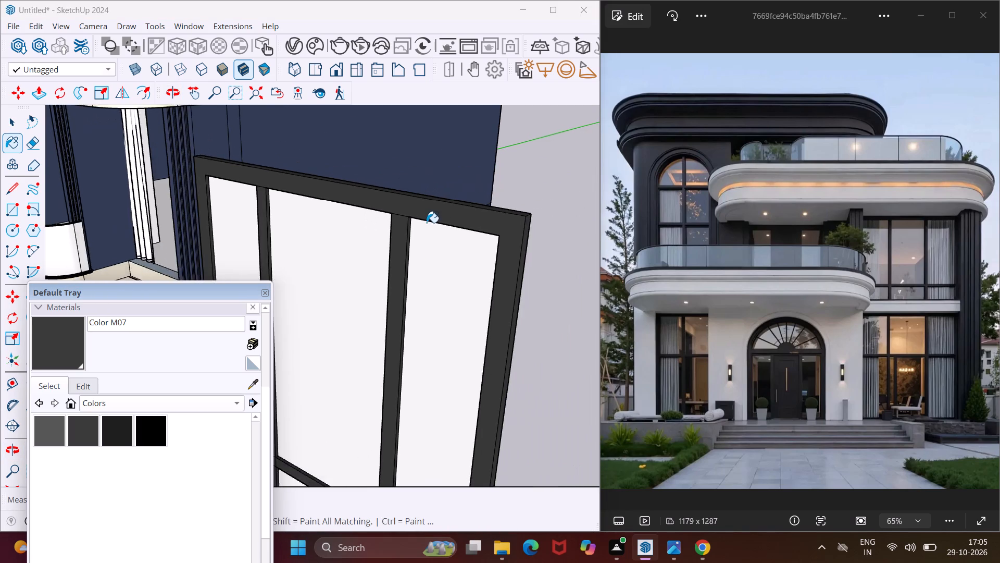
scroll(427, 223, down, 8)
middle_drag(393, 375, 419, 278)
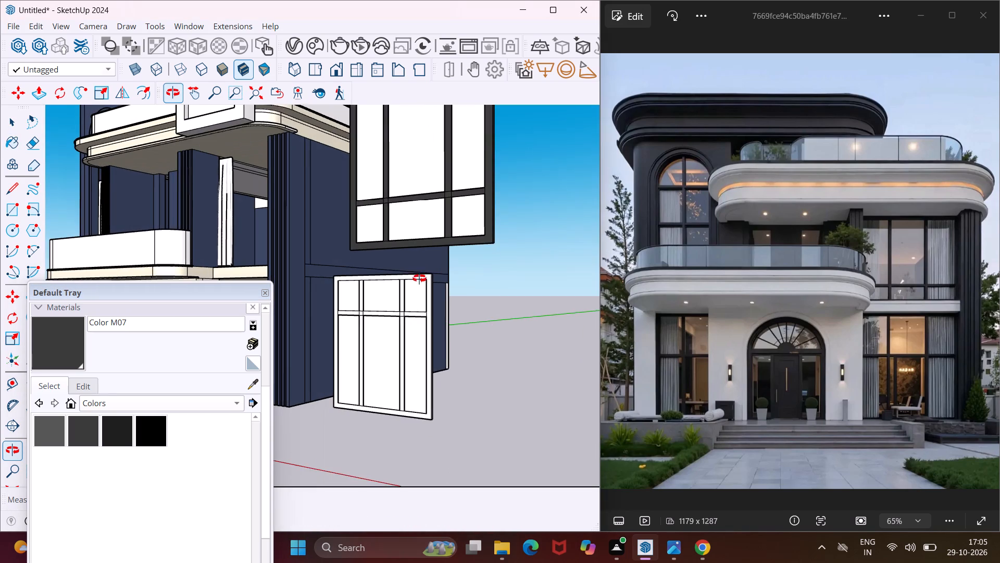
middle_drag(419, 278, 420, 276)
scroll(421, 199, up, 15)
middle_drag(421, 199, 421, 199)
scroll(421, 199, up, 1)
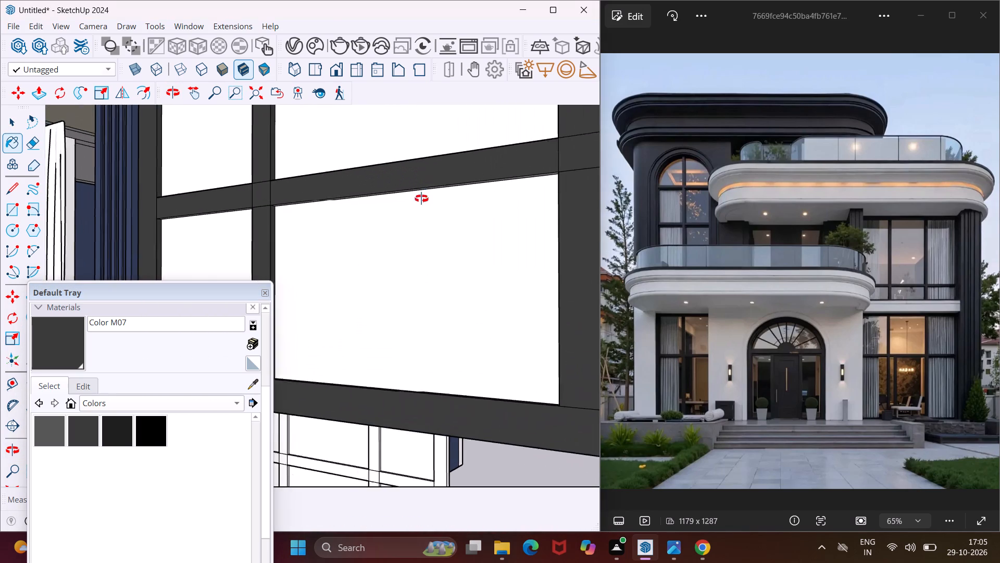
middle_drag(421, 199, 482, 104)
scroll(472, 188, up, 3)
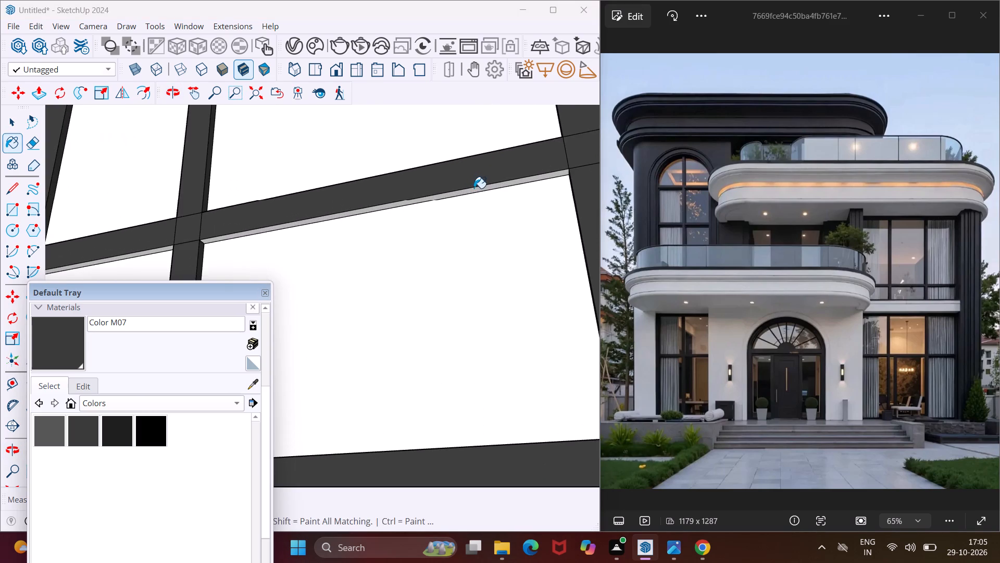
click(479, 191)
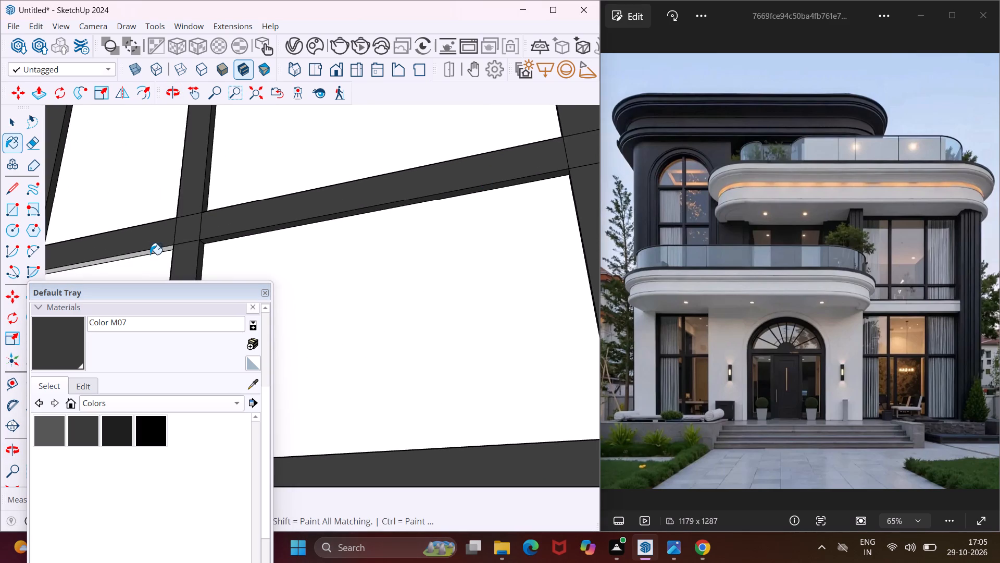
click(149, 252)
scroll(139, 249, down, 4)
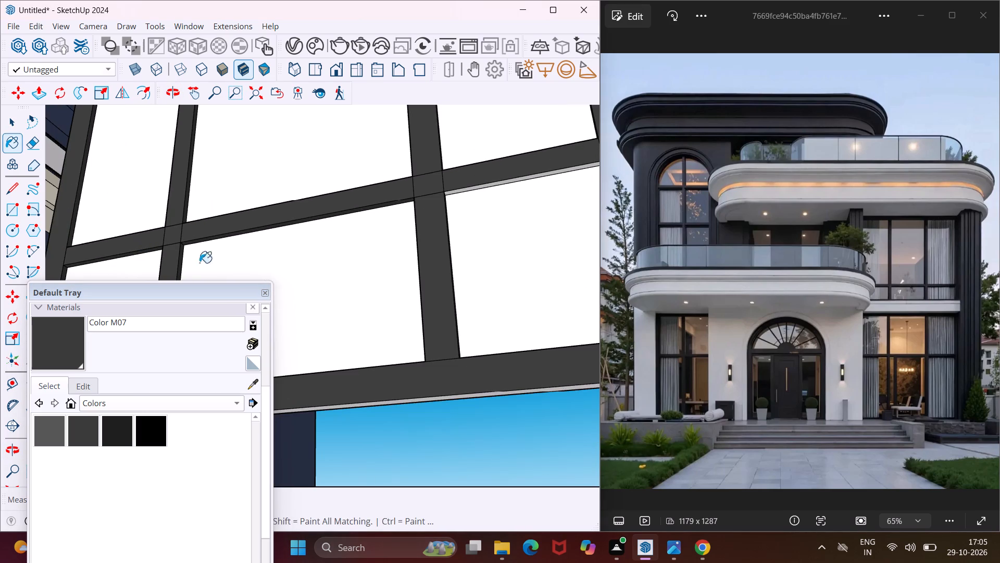
scroll(488, 187, up, 3)
click(488, 186)
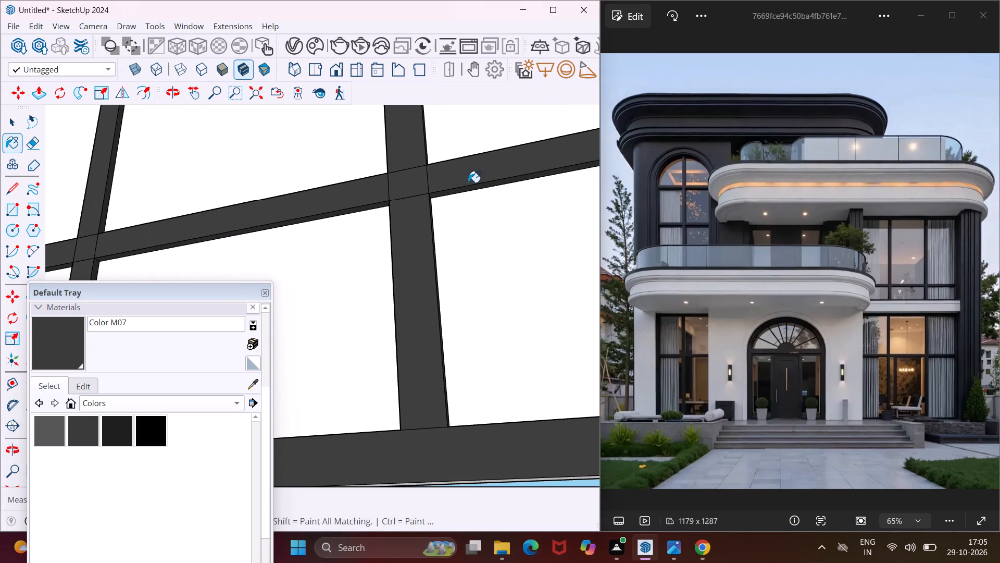
Paint the outer bottom face of the large window's frame with Color M07.
scroll(467, 182, down, 3)
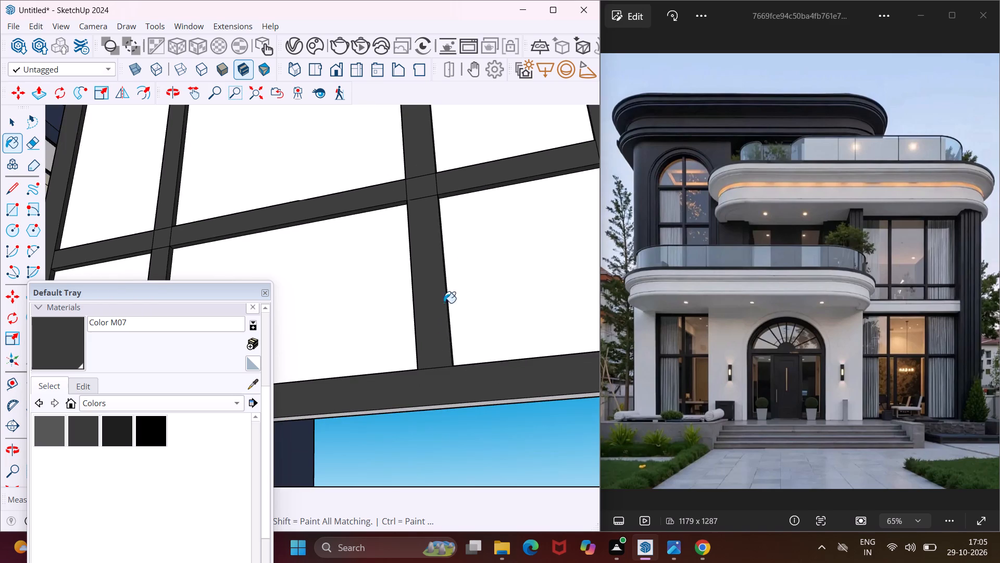
middle_drag(433, 384, 382, 277)
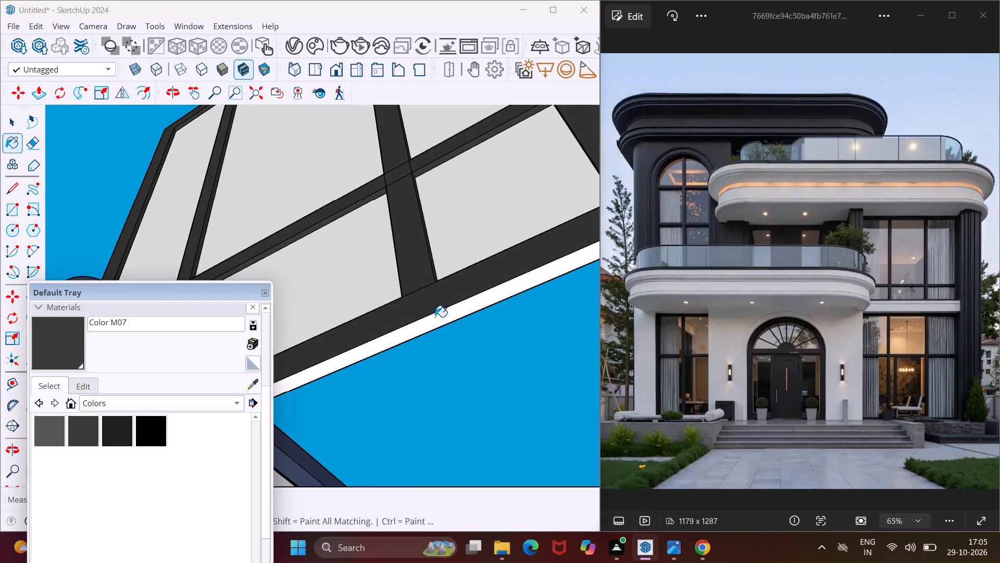
click(436, 317)
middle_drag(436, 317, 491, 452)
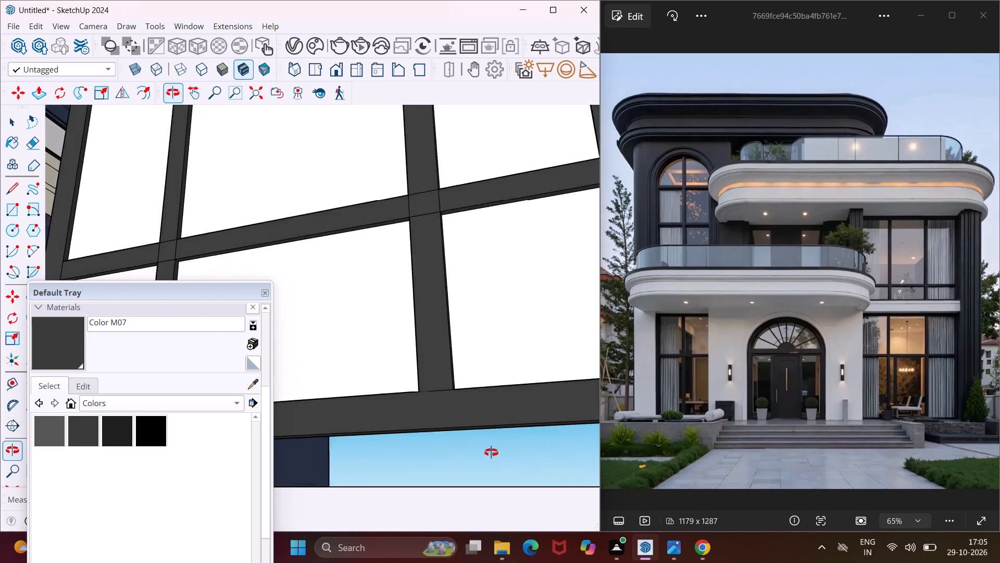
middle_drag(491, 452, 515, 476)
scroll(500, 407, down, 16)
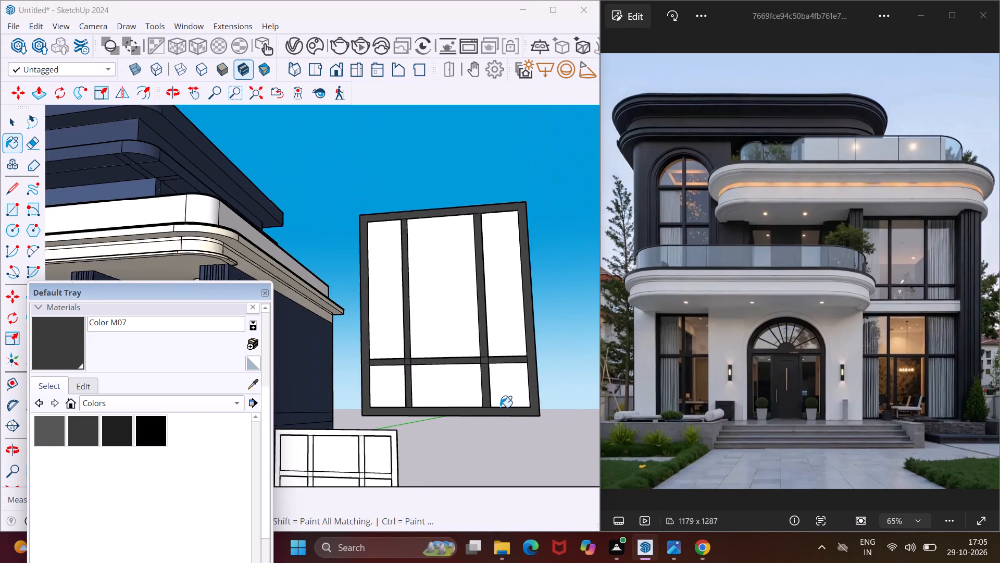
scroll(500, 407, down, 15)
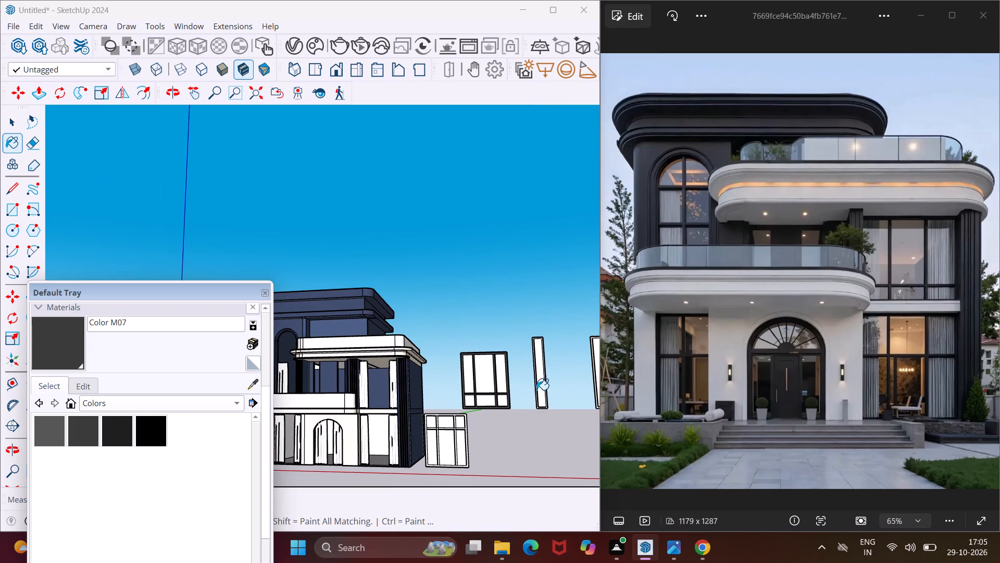
Paint the front face of the narrow window frame nearer the large window with Color M07.
scroll(546, 338, up, 20)
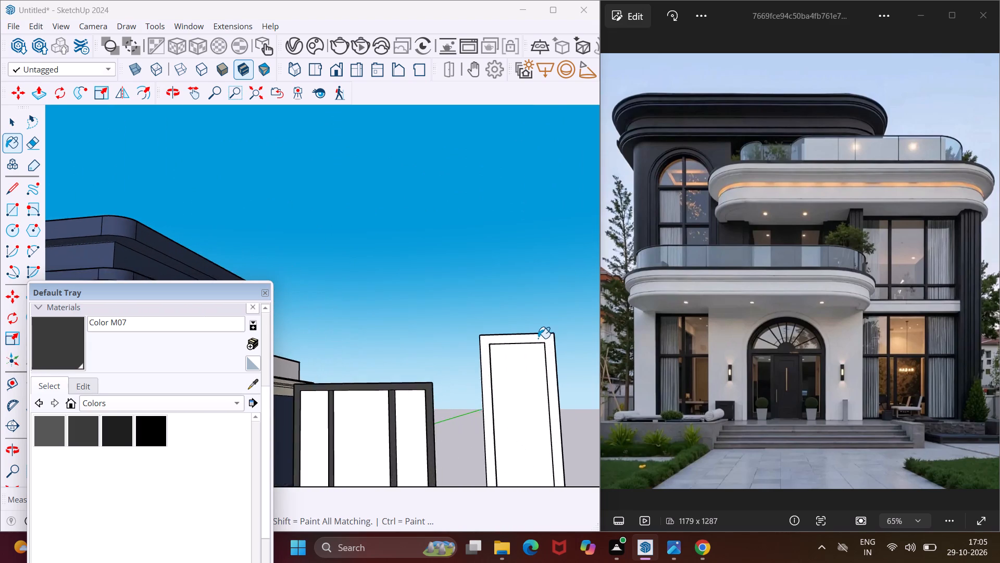
scroll(538, 338, up, 10)
click(538, 338)
Paint the inner left, top and right faces of the first narrow window frame with Color M07.
scroll(412, 357, up, 4)
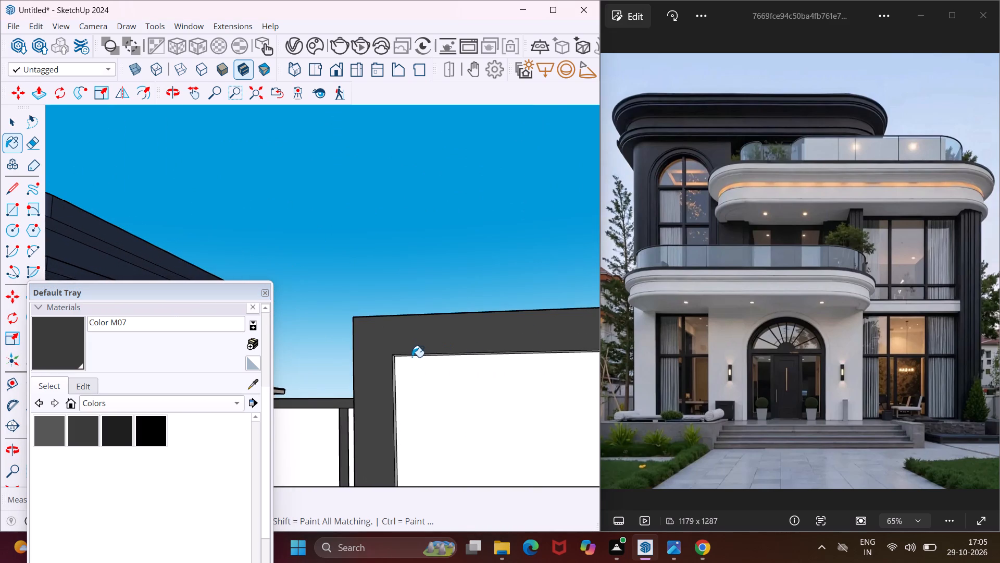
scroll(412, 357, up, 4)
scroll(374, 394, up, 8)
click(396, 358)
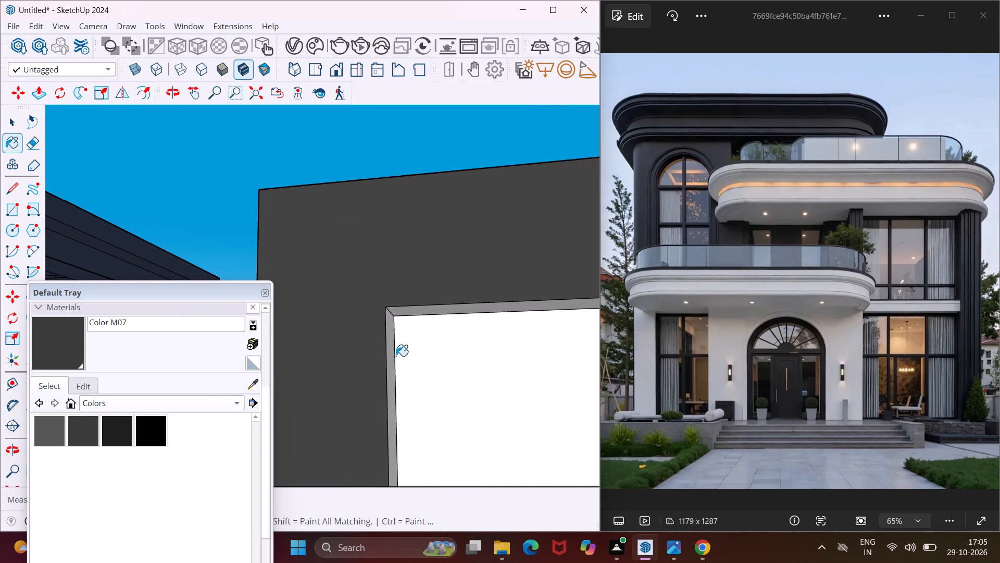
click(406, 314)
scroll(389, 327, up, 1)
click(389, 327)
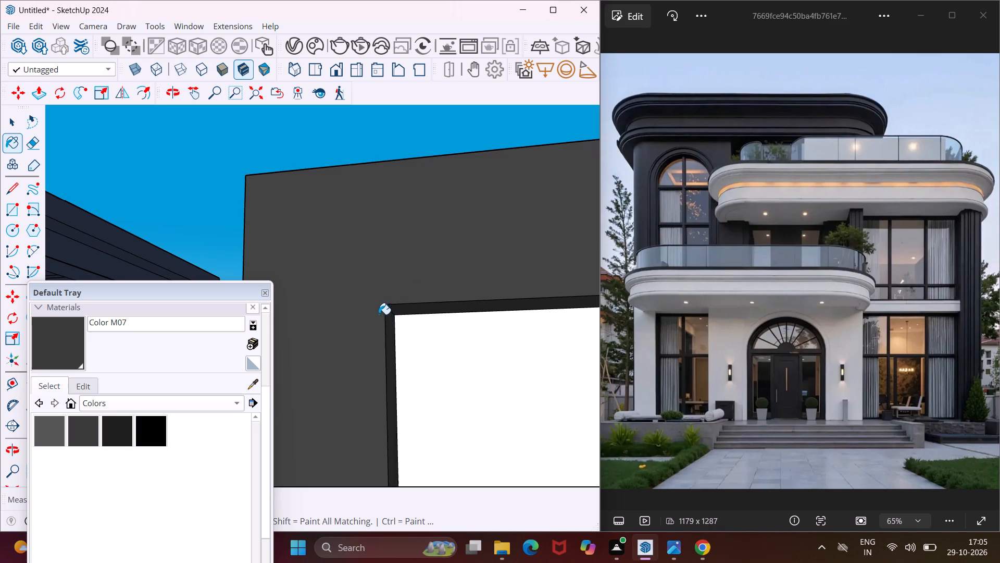
scroll(370, 300, down, 19)
scroll(369, 299, down, 4)
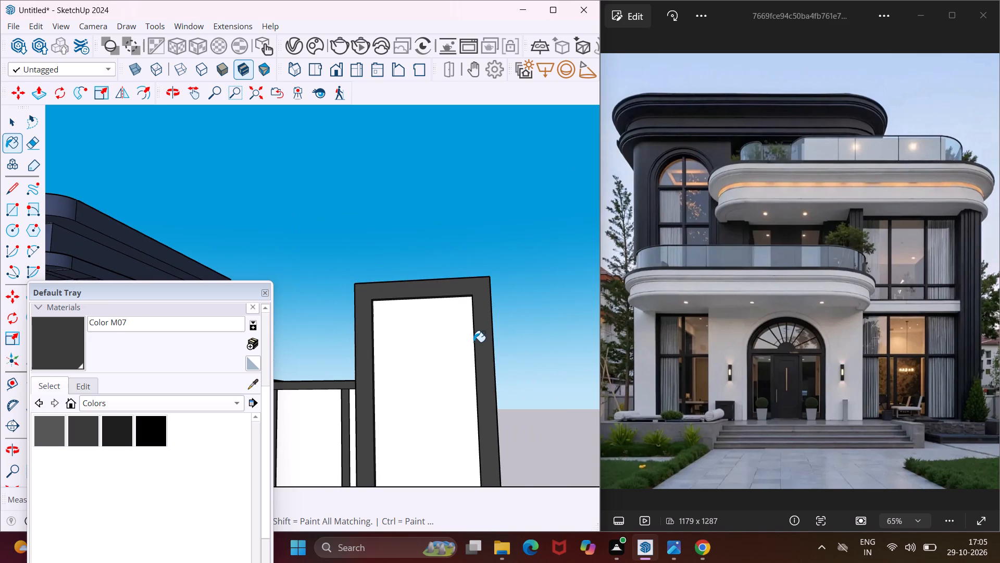
middle_drag(474, 342, 577, 394)
scroll(436, 363, up, 8)
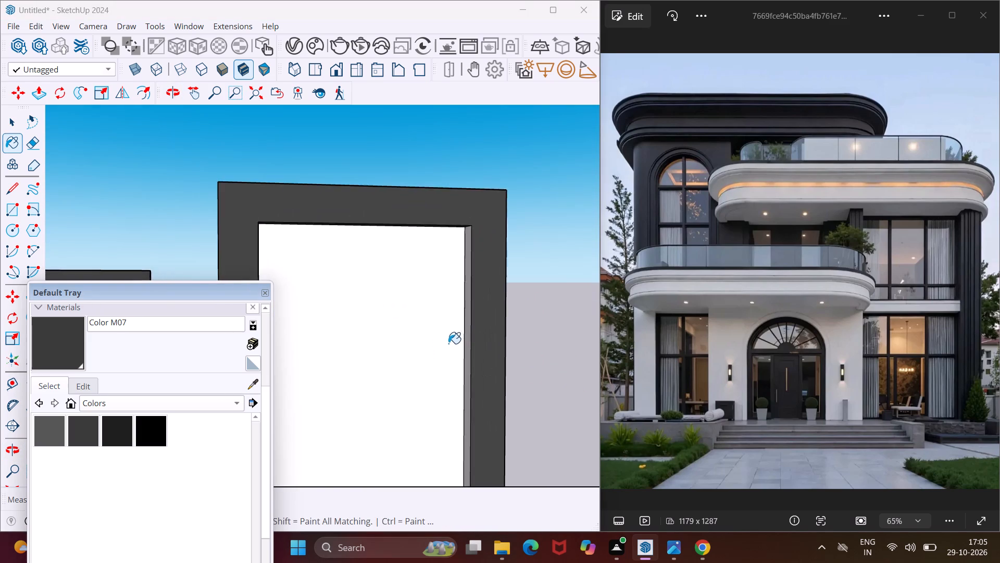
scroll(448, 344, up, 4)
click(468, 324)
Paint the outer left side, top and outer right side of the first narrow window frame with Color M07.
scroll(478, 273, down, 13)
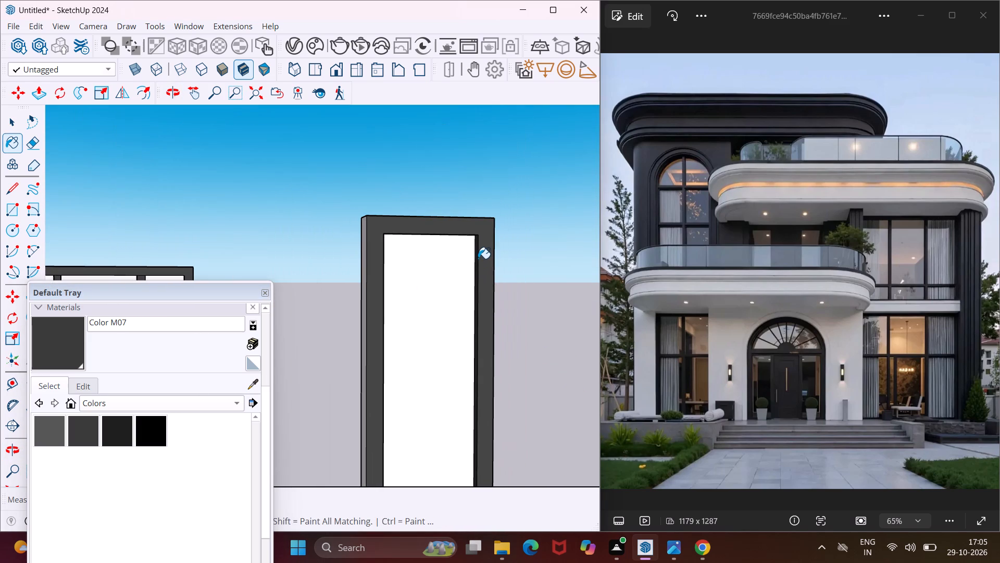
scroll(361, 238, up, 8)
click(366, 229)
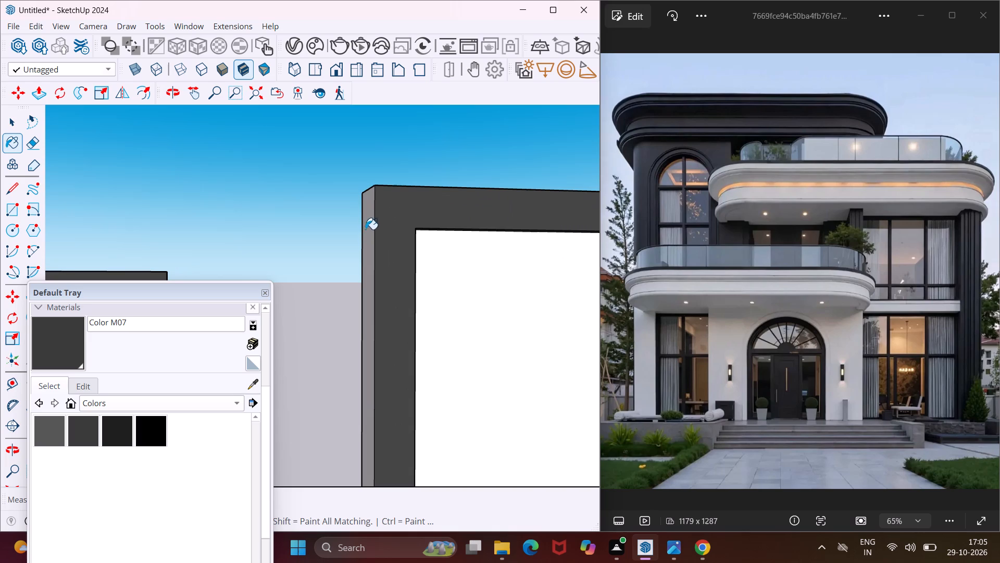
middle_drag(373, 225, 359, 430)
click(406, 218)
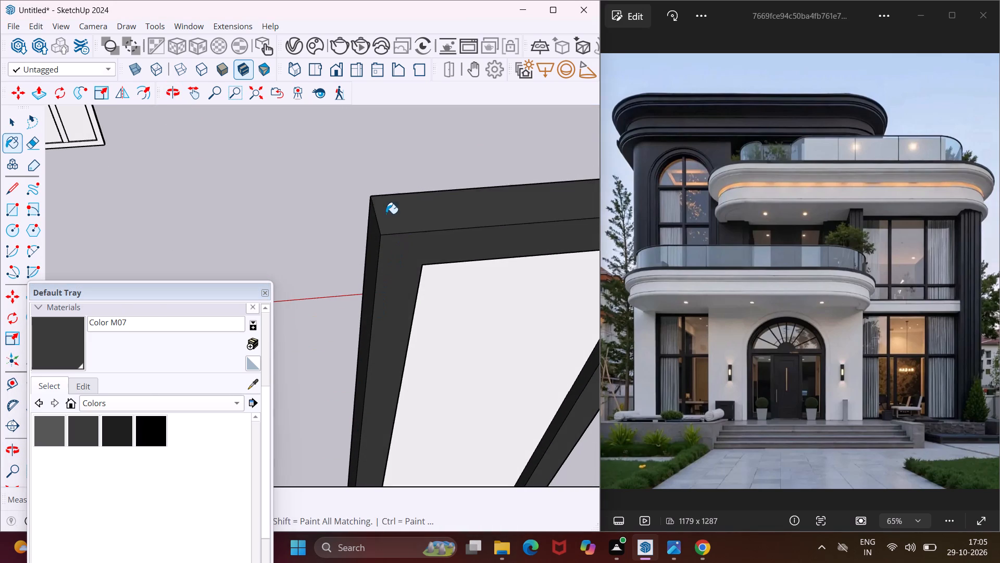
scroll(364, 214, down, 6)
middle_drag(403, 244, 215, 240)
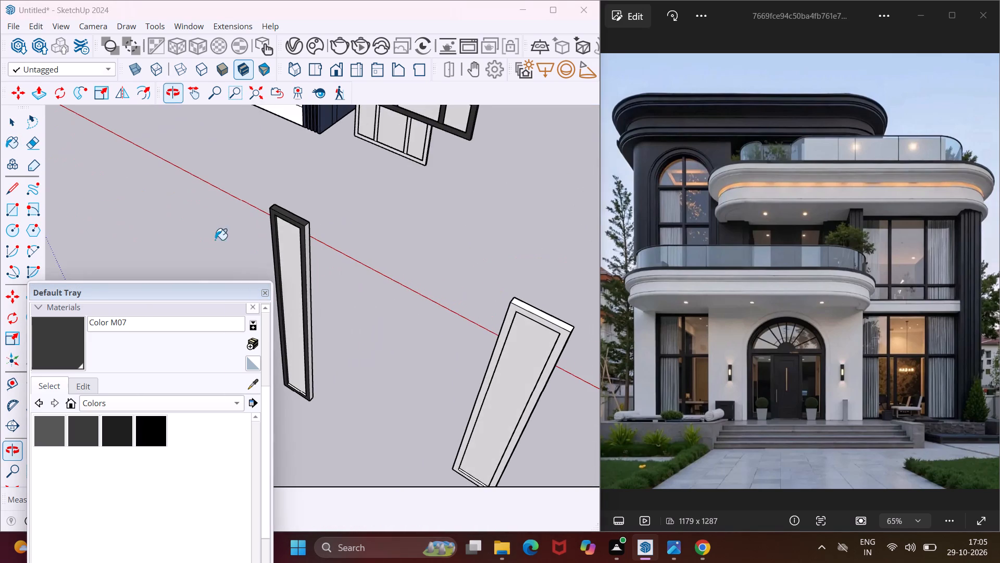
scroll(301, 224, up, 9)
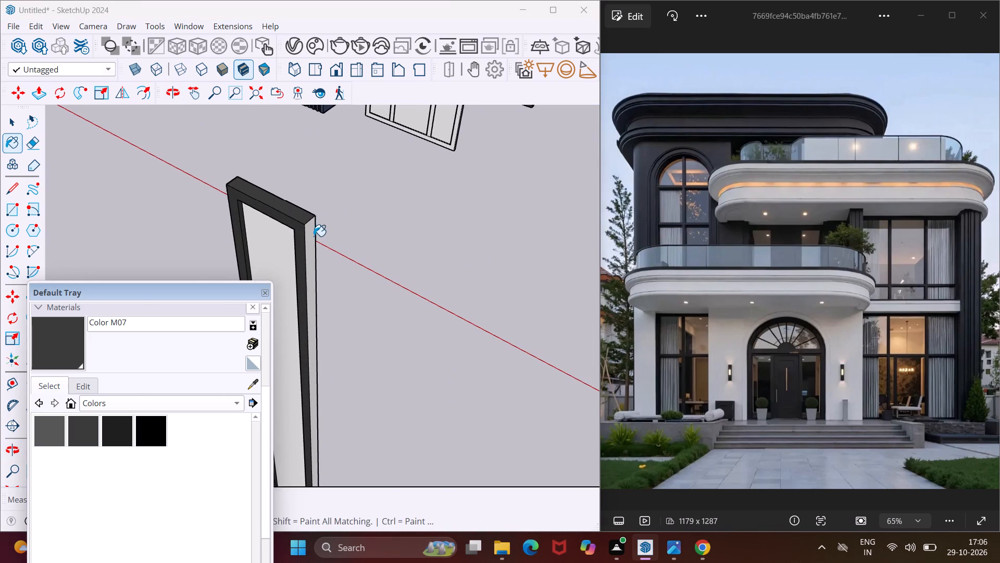
scroll(314, 236, up, 3)
click(313, 226)
Paint the front face, outer top and outer left side of the second narrow window frame with Color M07.
middle_drag(293, 223, 405, 150)
scroll(395, 151, down, 5)
scroll(525, 170, up, 7)
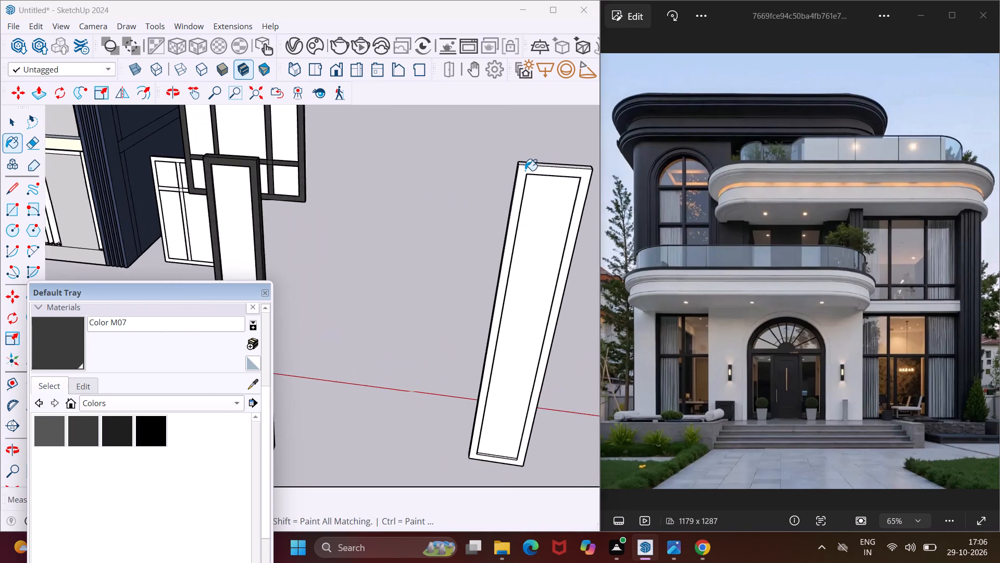
scroll(525, 170, up, 5)
click(525, 170)
scroll(525, 168, up, 4)
click(523, 156)
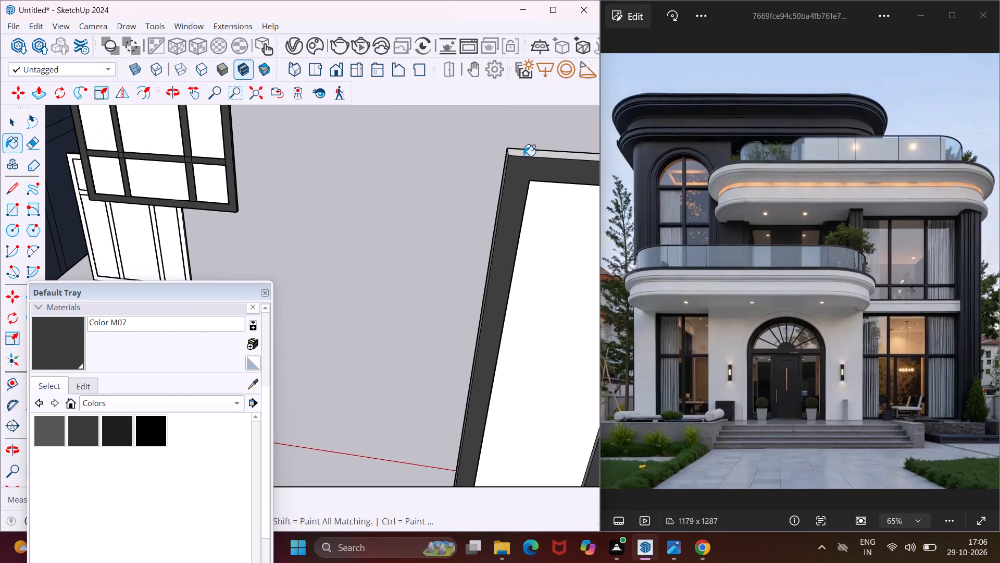
scroll(501, 164, up, 6)
scroll(501, 164, down, 5)
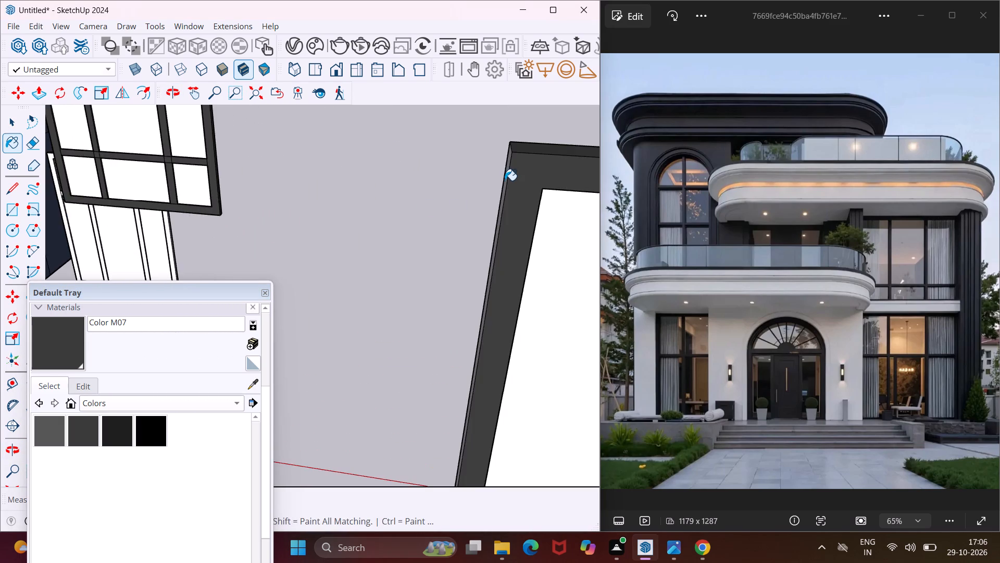
middle_drag(506, 178, 573, 192)
scroll(470, 160, up, 2)
click(470, 160)
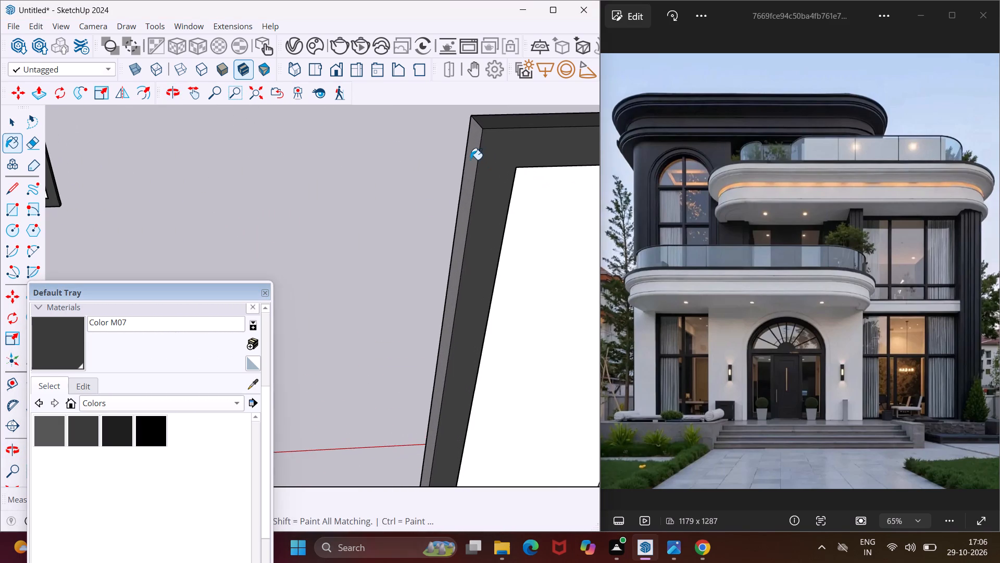
Paint the inner right, top and left faces of the second narrow window frame with Color M07.
scroll(474, 188, down, 10)
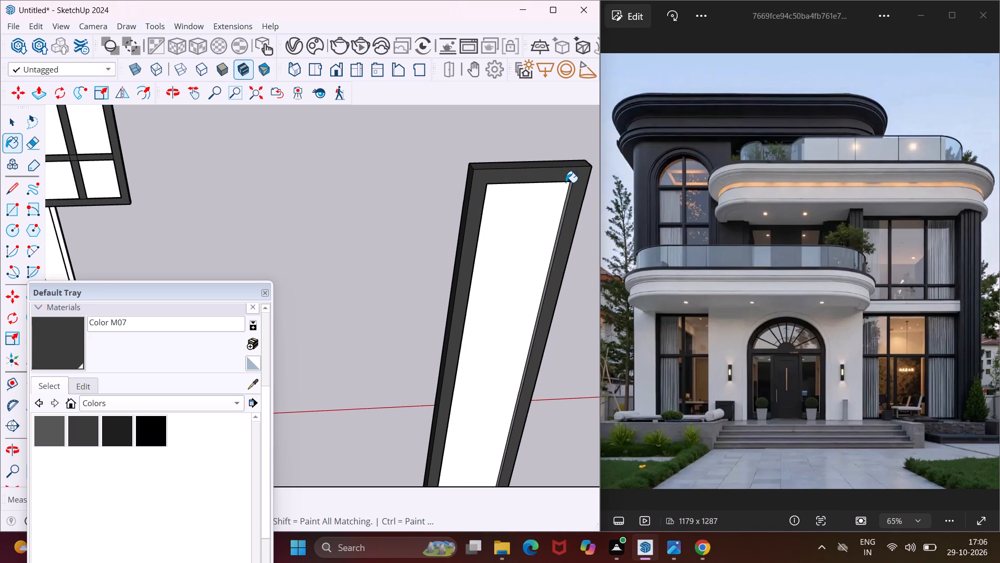
scroll(567, 184, up, 13)
click(576, 195)
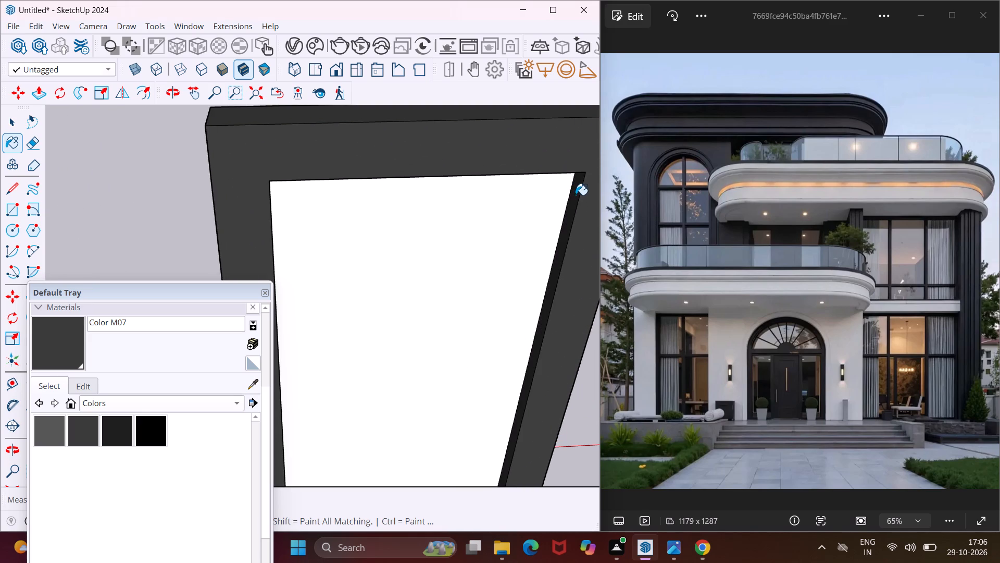
middle_drag(576, 195, 533, 0)
scroll(298, 232, up, 4)
click(294, 226)
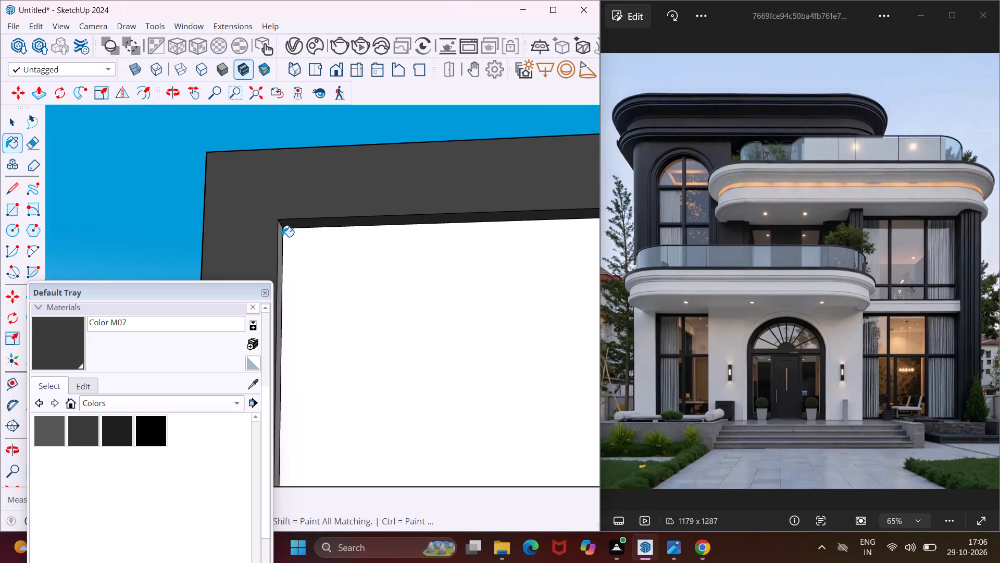
click(282, 237)
Paint the inner bottom face of the second narrow window frame with Color M07.
scroll(300, 197, down, 20)
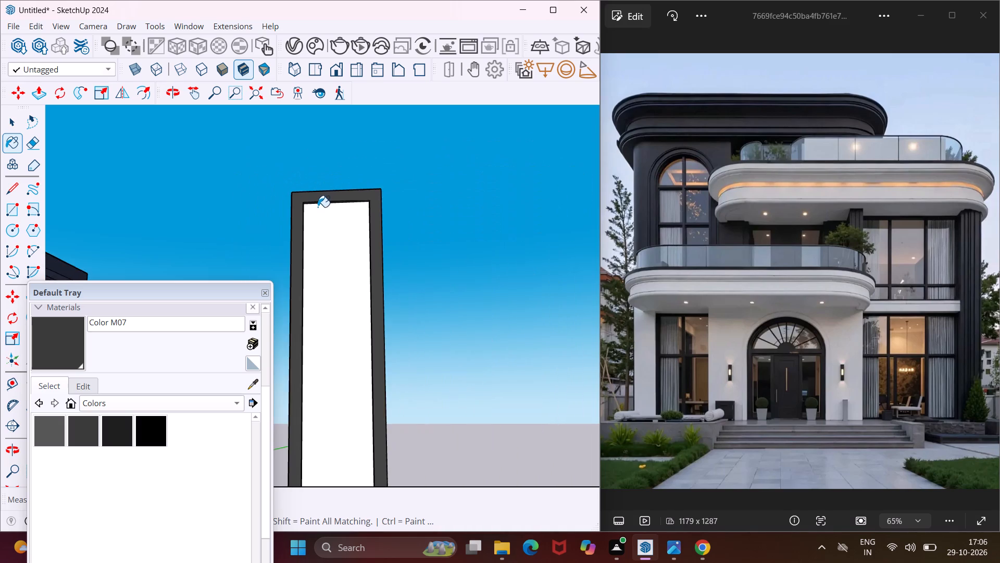
scroll(319, 200, down, 7)
scroll(317, 474, up, 9)
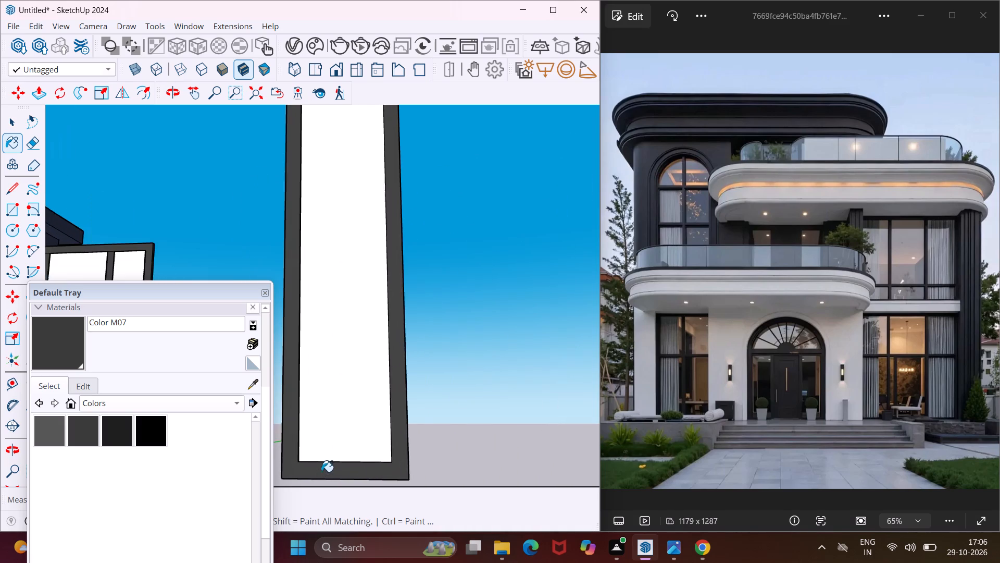
middle_drag(326, 469, 433, 562)
scroll(336, 414, up, 7)
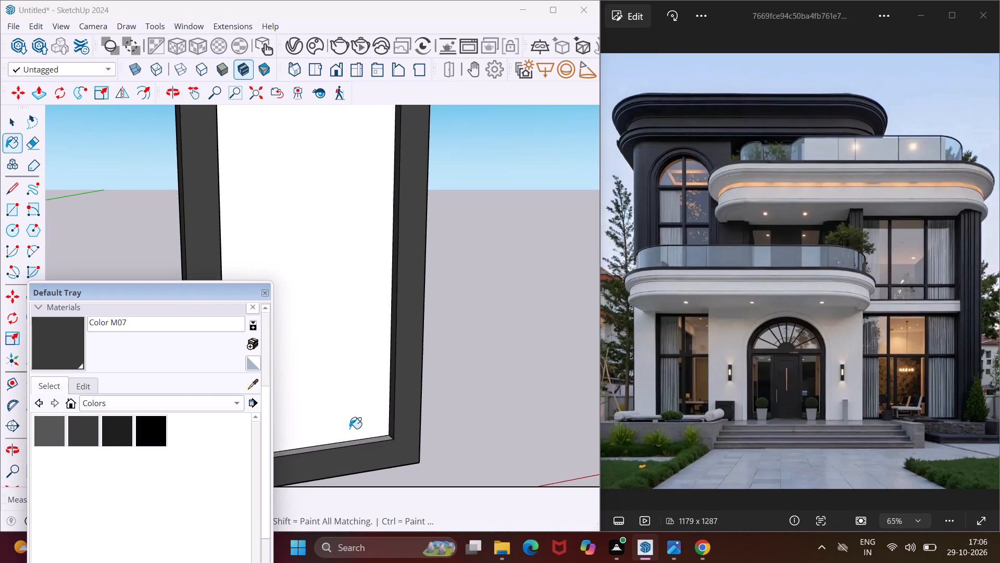
scroll(349, 429, up, 2)
click(376, 442)
click(385, 444)
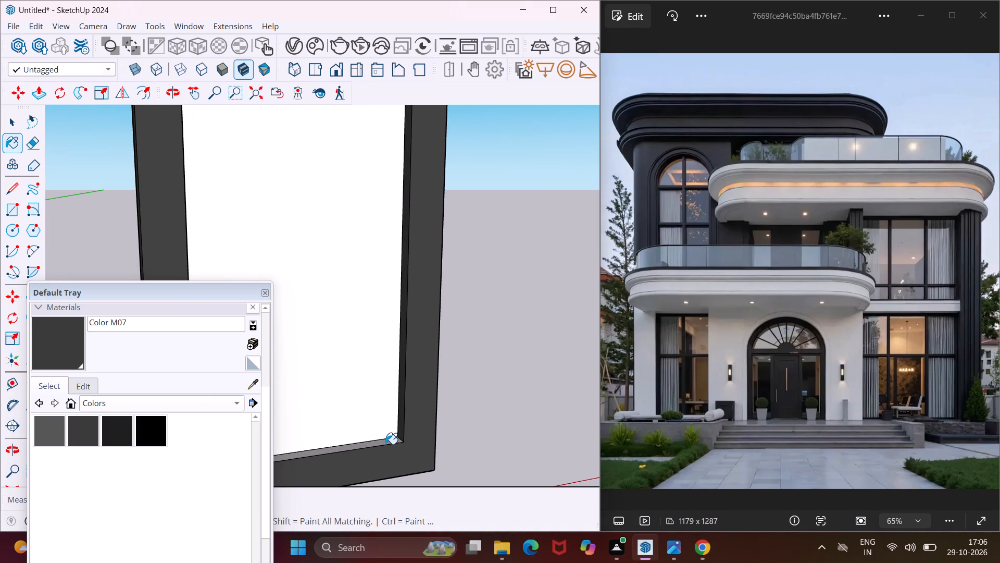
Paint the outer bottom face and outer right side of the second narrow window frame with Color M07.
middle_drag(389, 446, 582, 237)
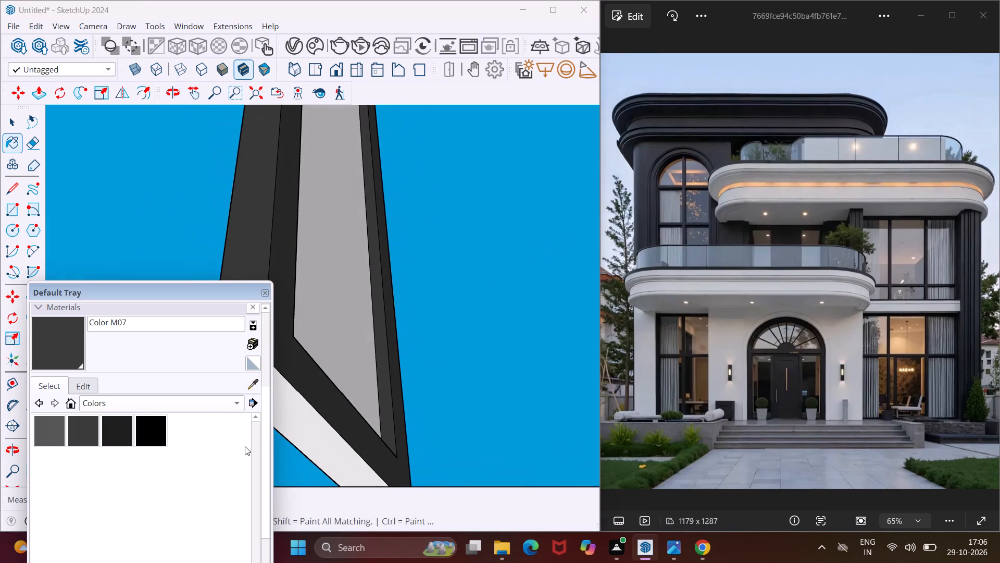
click(297, 417)
middle_drag(394, 444, 174, 452)
middle_drag(463, 435, 86, 460)
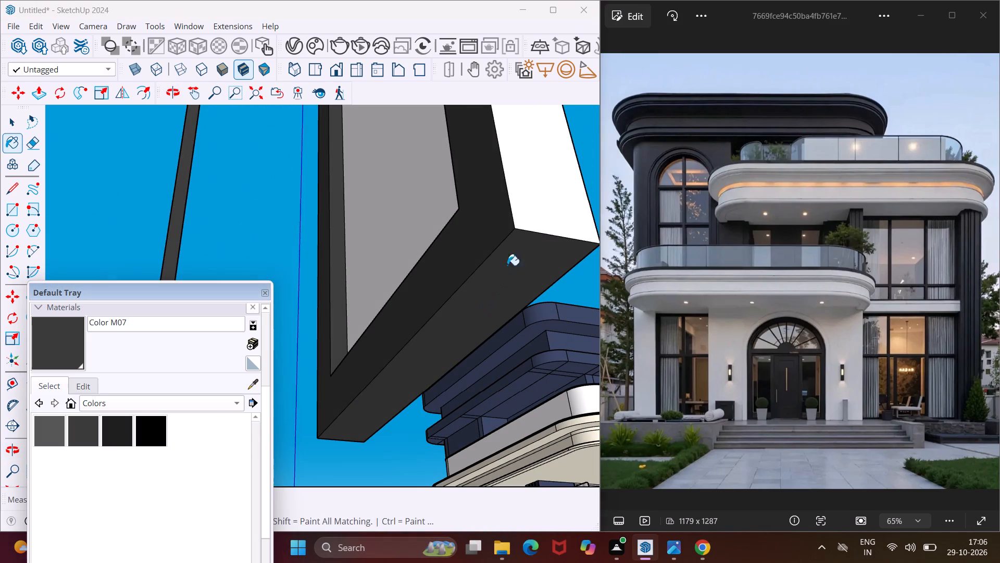
click(542, 198)
Paint the inner bottom face of the first narrow window frame with Color M07.
middle_drag(531, 242, 547, 453)
scroll(504, 460, down, 3)
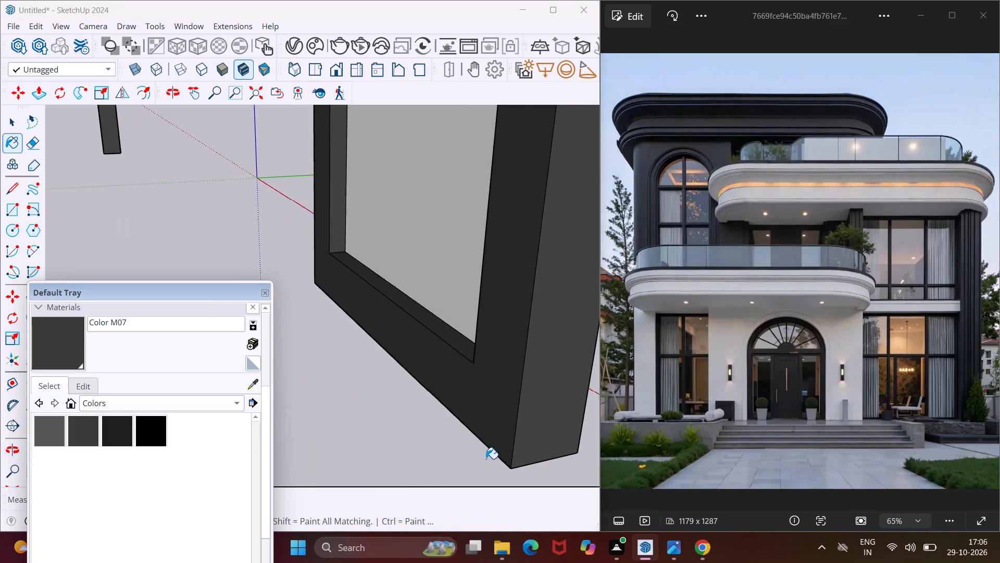
scroll(486, 459, down, 4)
scroll(428, 356, down, 4)
scroll(380, 237, up, 8)
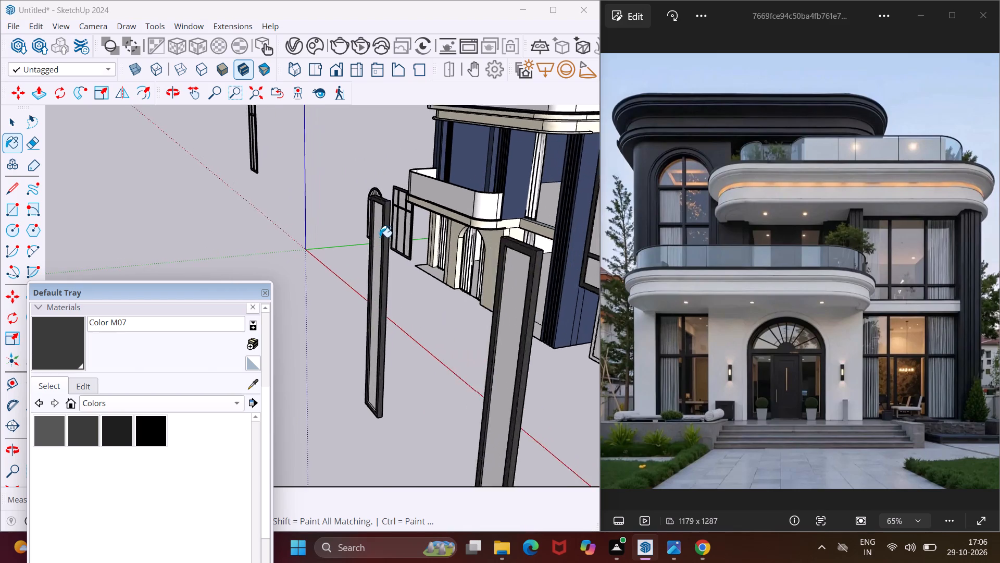
scroll(380, 237, up, 2)
scroll(367, 362, down, 9)
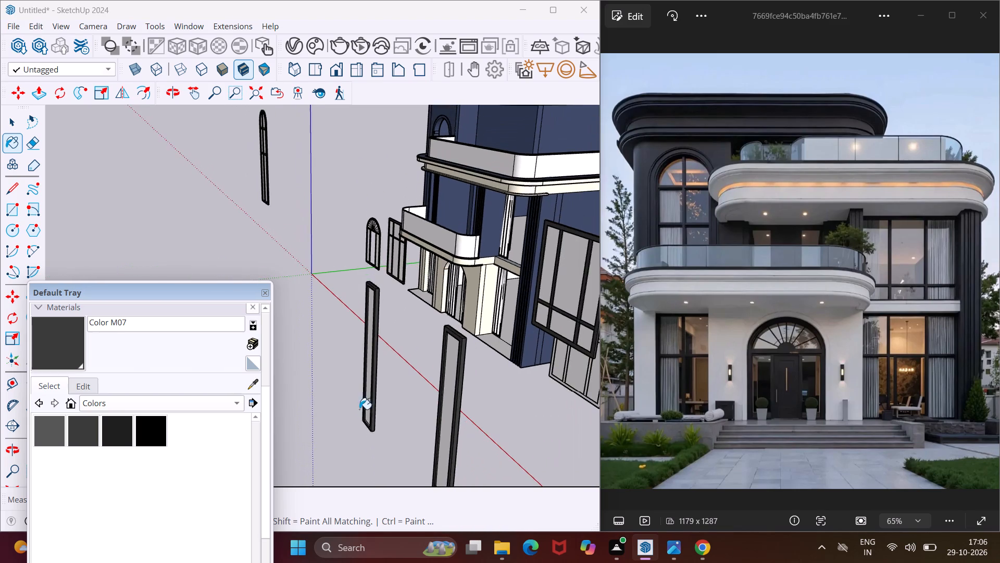
scroll(361, 442, up, 14)
scroll(410, 361, down, 4)
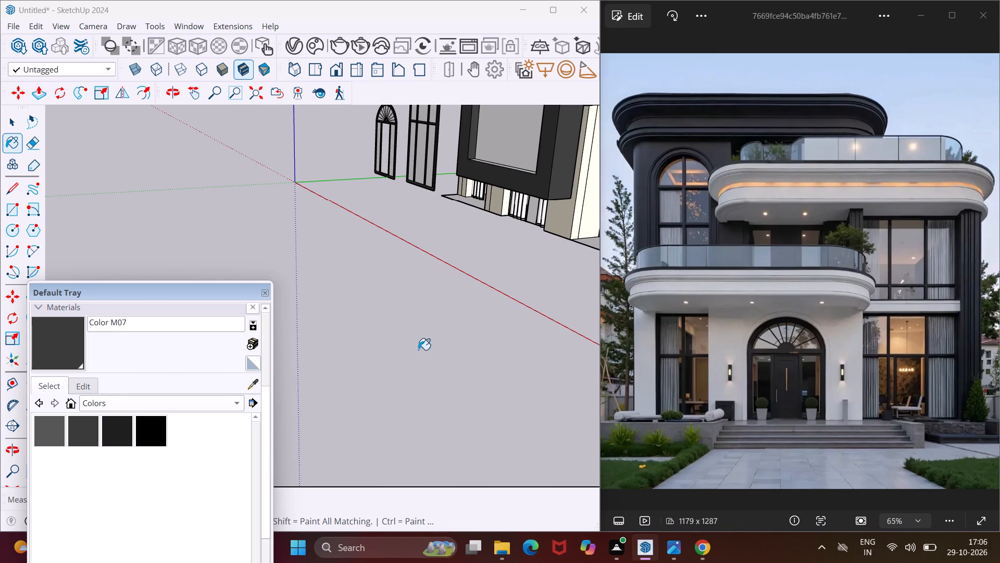
middle_drag(520, 155, 502, 243)
scroll(535, 177, up, 4)
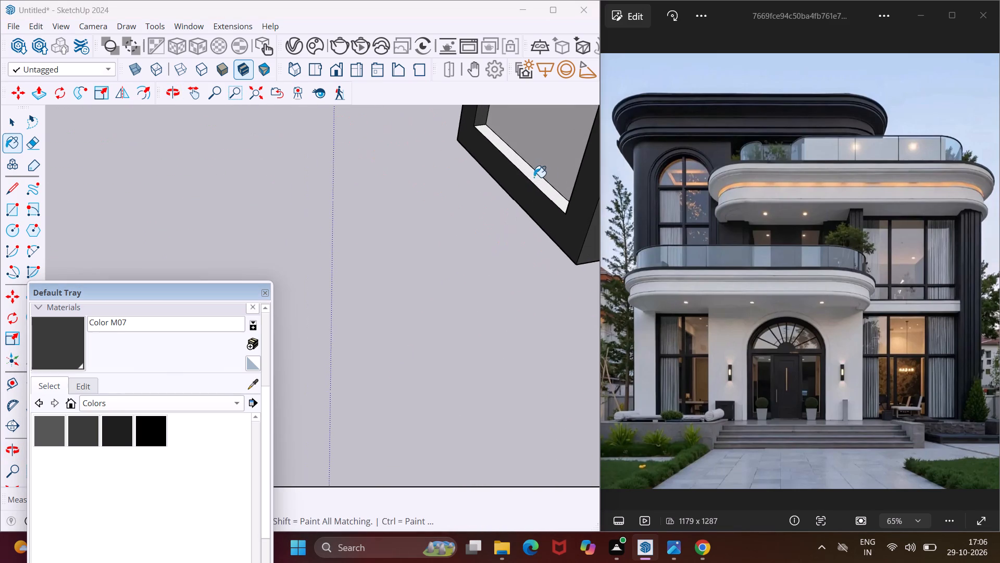
click(533, 179)
Paint the outer bottom face of the first narrow window frame with Color M07.
middle_drag(540, 253, 517, 110)
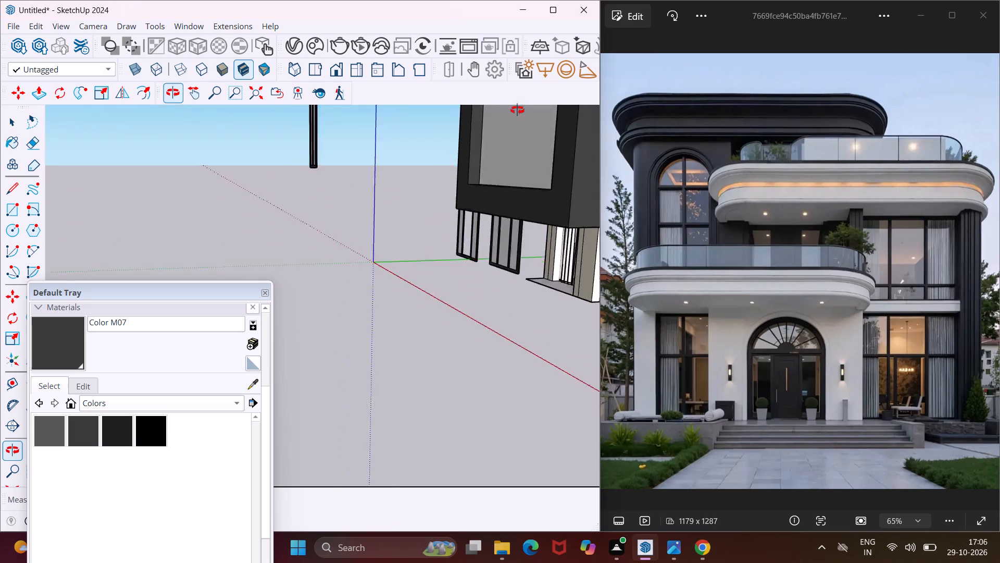
middle_drag(517, 110, 515, 102)
middle_drag(533, 223, 522, 156)
click(540, 201)
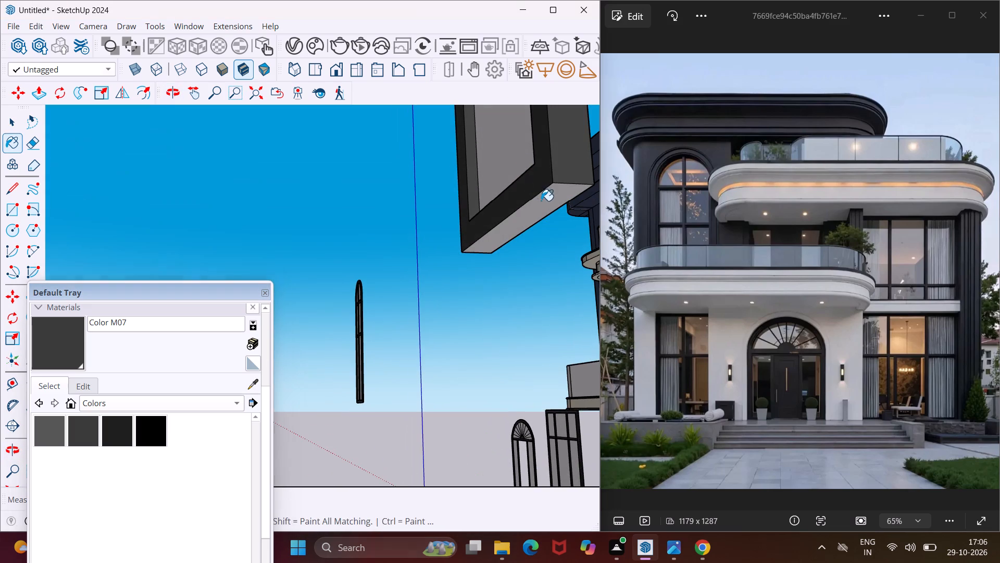
Examine the painted narrow window frames from below and above for faces still missing Color M07.
middle_drag(561, 178, 540, 398)
scroll(505, 326, down, 14)
scroll(531, 215, up, 9)
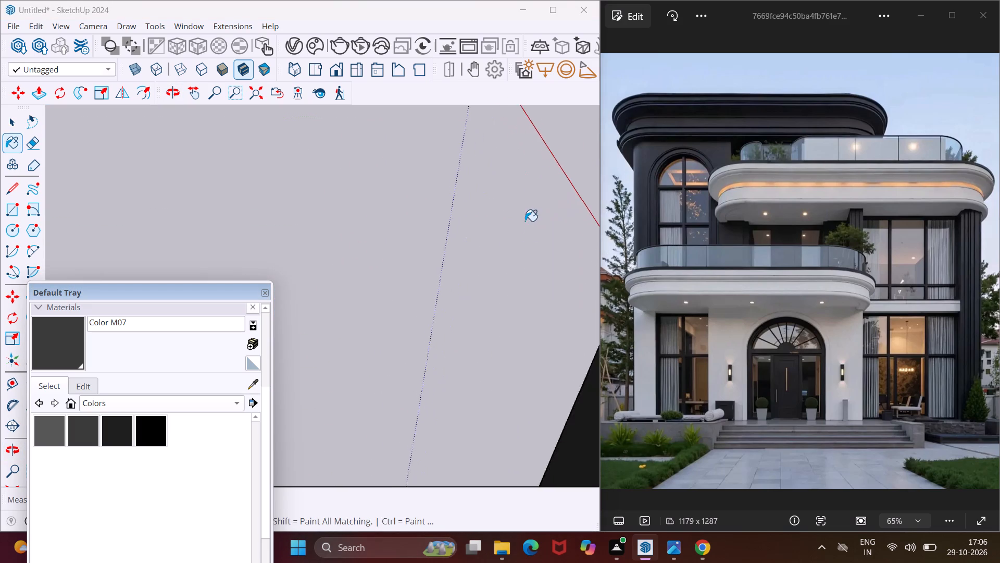
scroll(529, 292, down, 4)
middle_drag(543, 346, 741, 195)
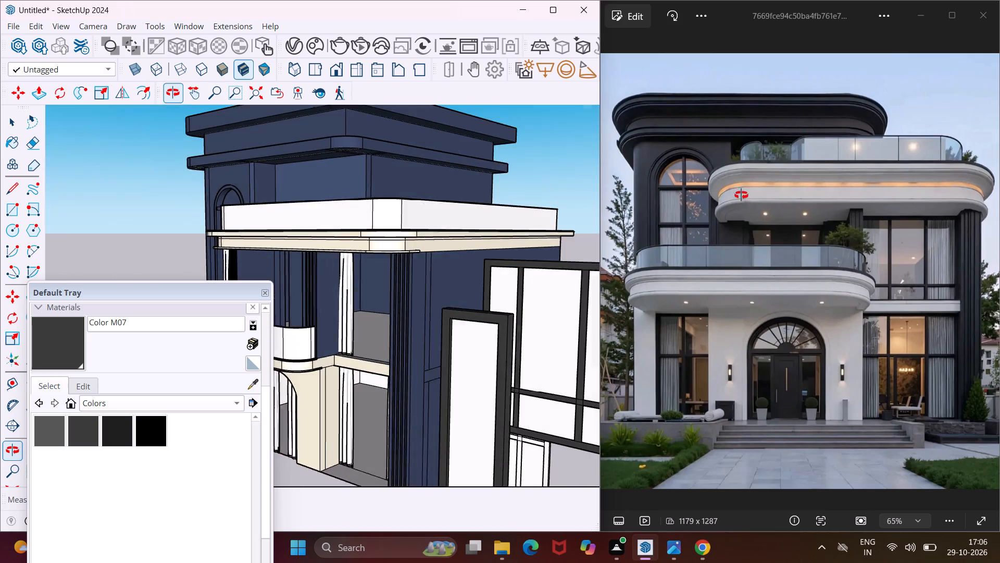
middle_drag(741, 195, 741, 193)
scroll(493, 315, up, 4)
middle_drag(485, 333, 628, 136)
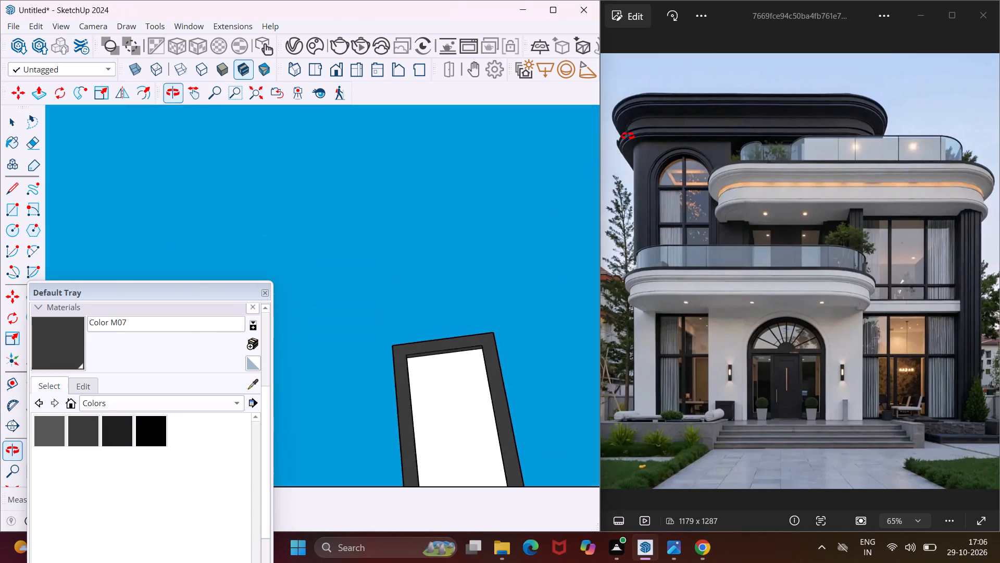
middle_drag(628, 136, 592, 198)
scroll(438, 335, up, 8)
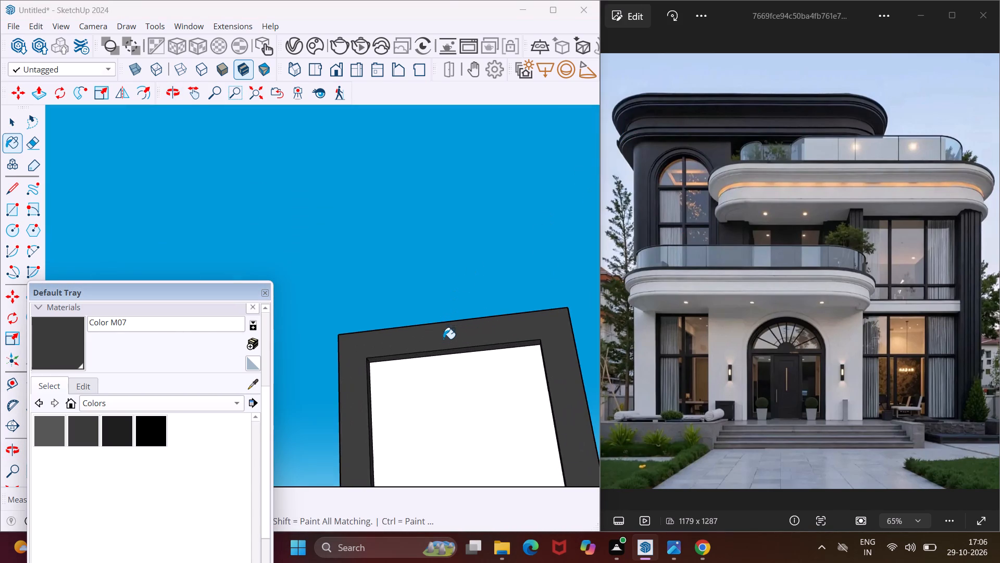
middle_drag(443, 339, 431, 562)
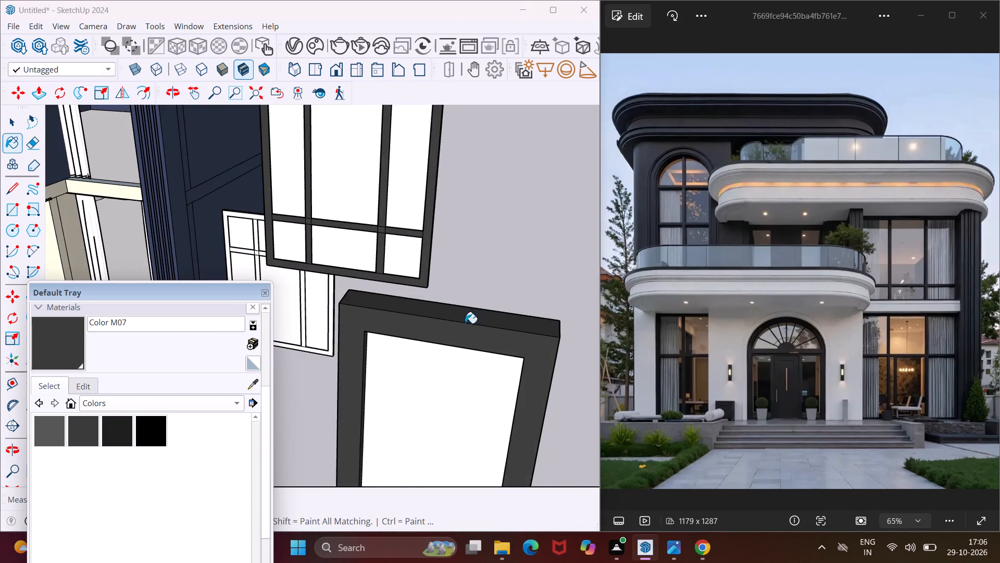
Paint the front of the white six-pane window's outer frame, first vertical bar and adjoining crossbar sections with Color M07.
scroll(461, 301, down, 11)
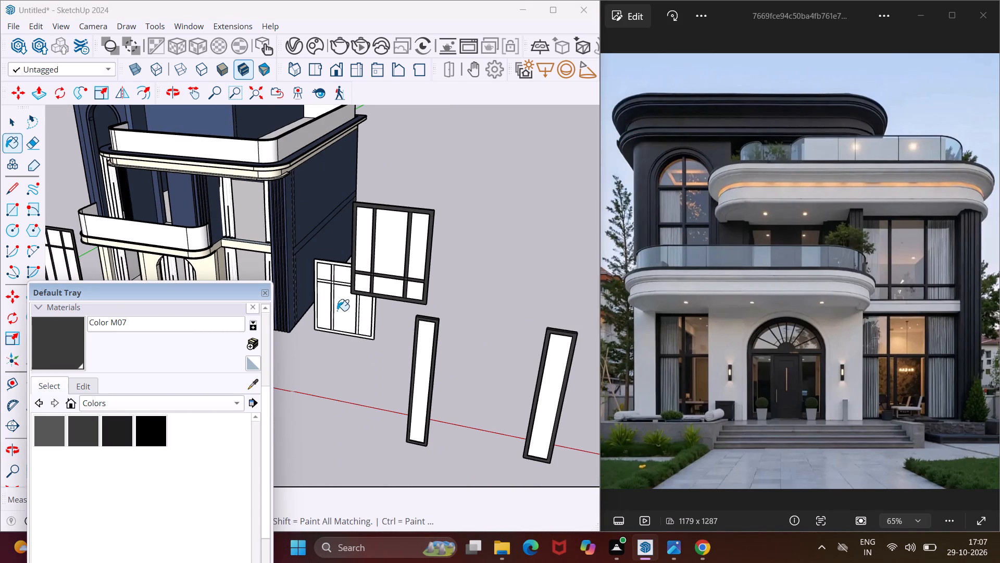
scroll(317, 297, up, 19)
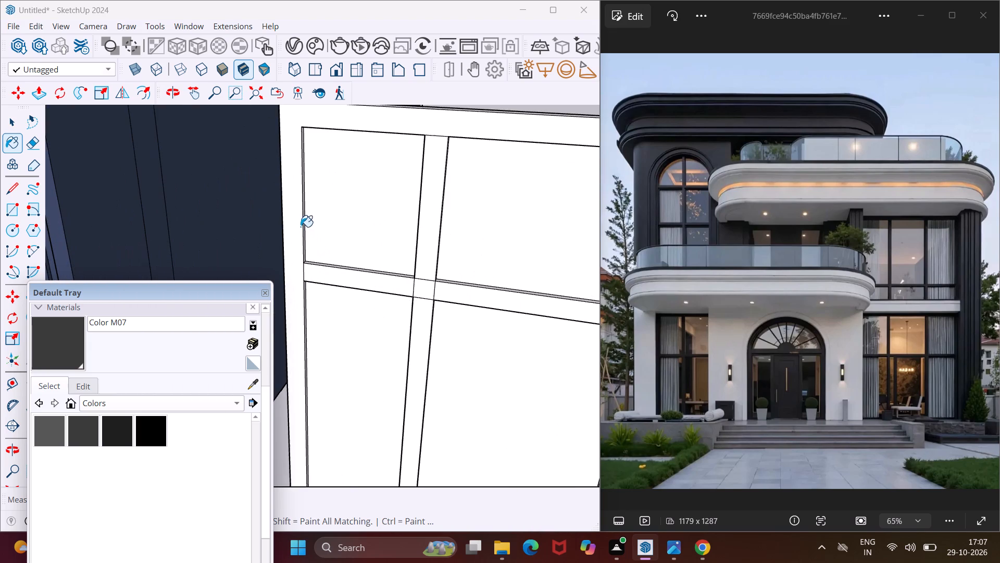
click(301, 226)
click(430, 262)
click(427, 299)
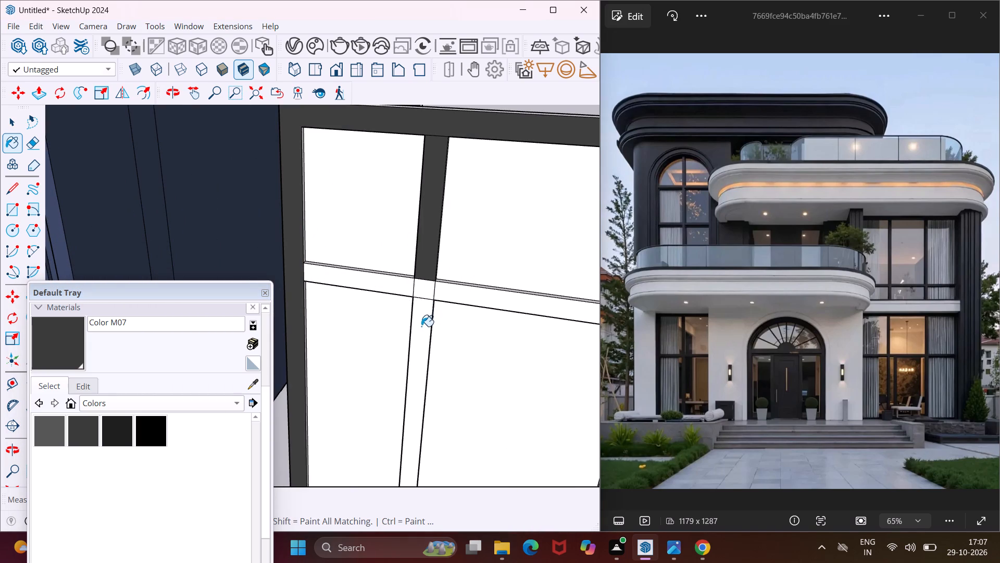
drag(421, 326, 426, 321)
click(437, 291)
click(421, 292)
click(409, 286)
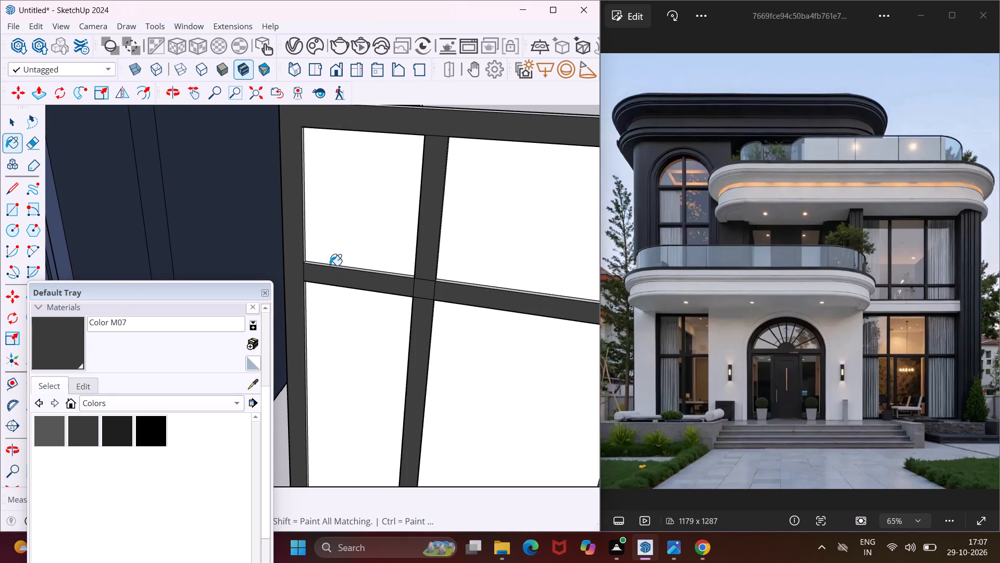
Paint the front of the six-pane window's second vertical bar and the remaining crossbar section with Color M07.
scroll(330, 265, down, 5)
click(530, 265)
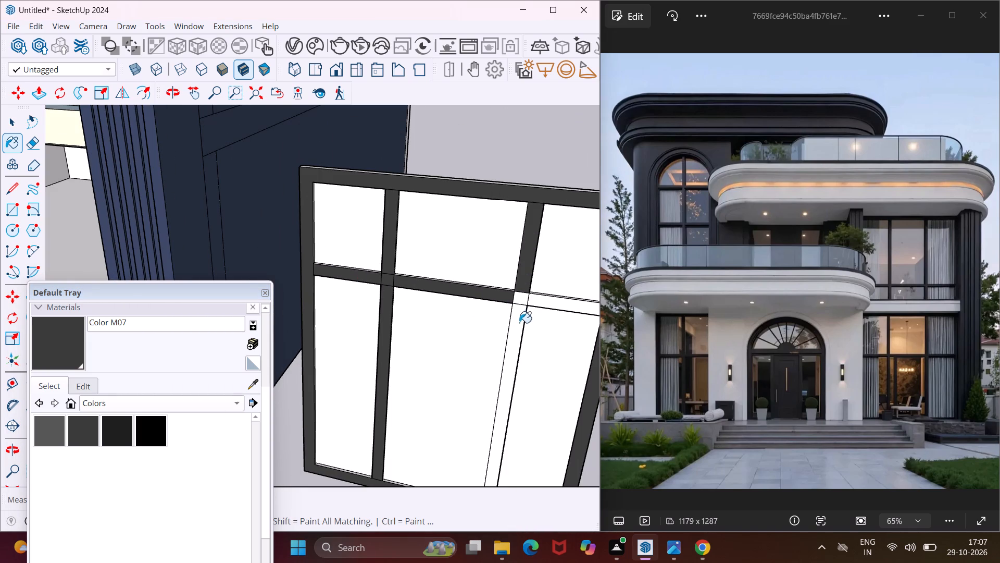
click(519, 323)
click(523, 300)
click(549, 309)
scroll(551, 307, up, 4)
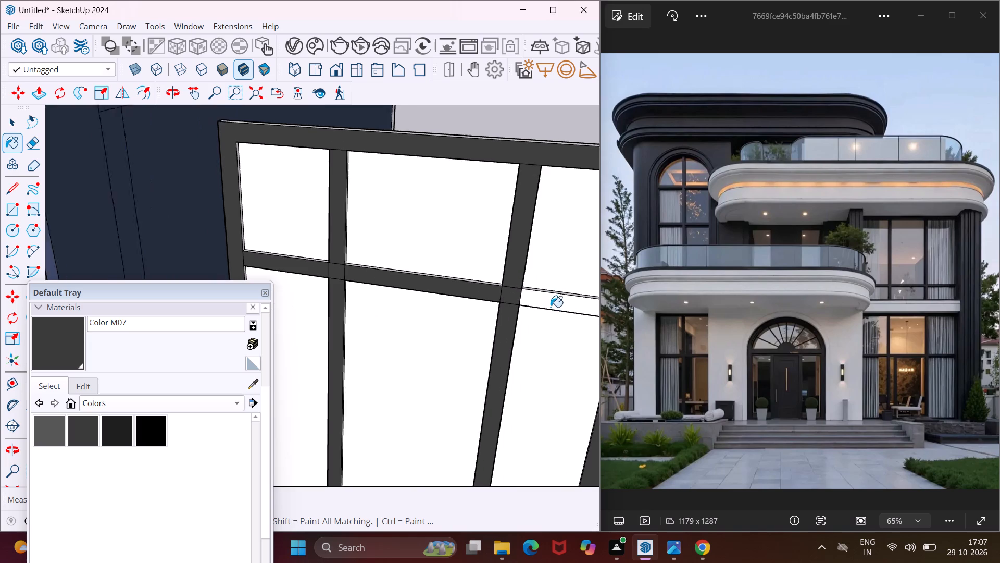
click(545, 305)
Paint the six-pane window's outer top face and the right-facing sides of its upper-row vertical members with Color M07.
middle_drag(539, 302, 372, 356)
scroll(510, 292, up, 3)
click(522, 239)
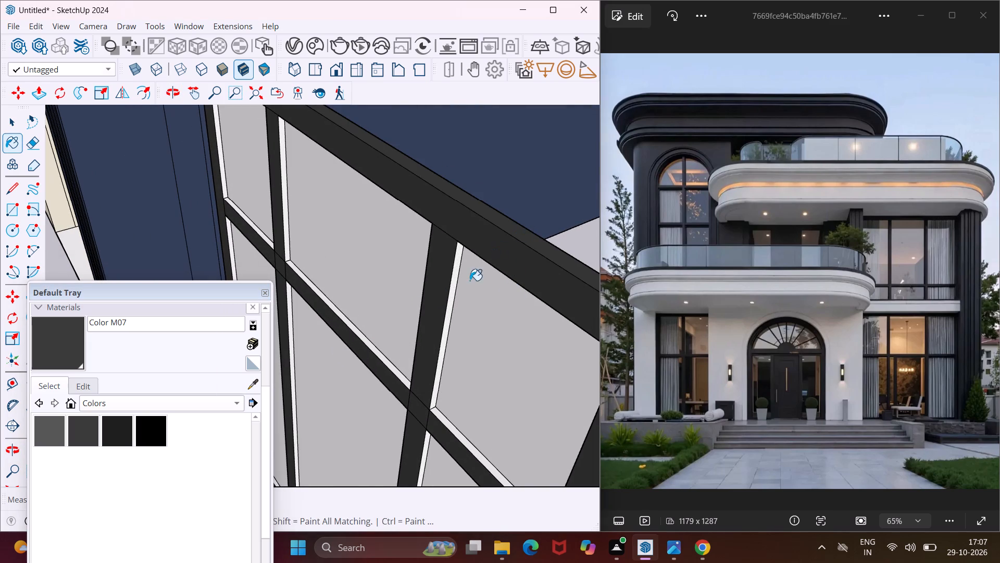
click(454, 288)
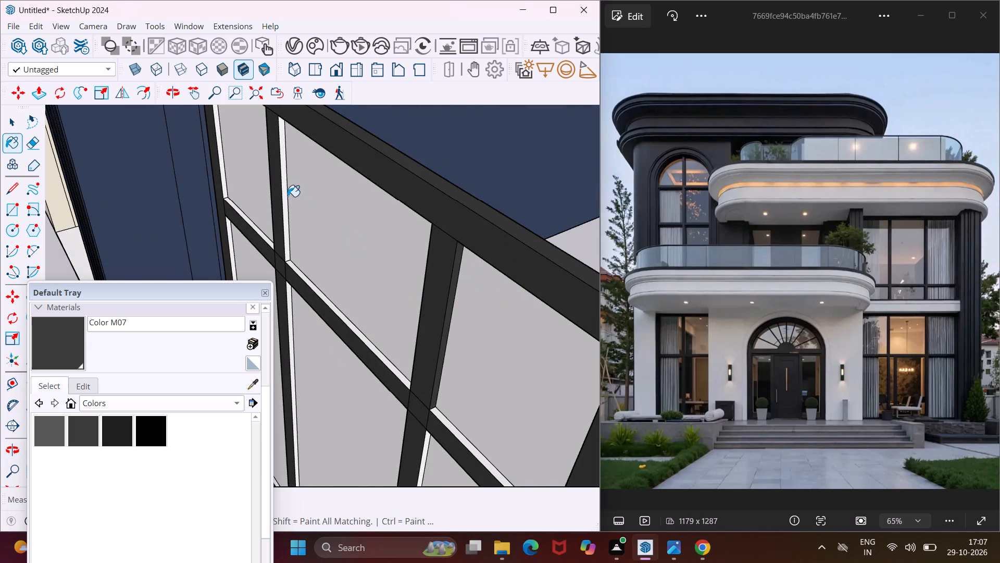
click(285, 188)
click(220, 165)
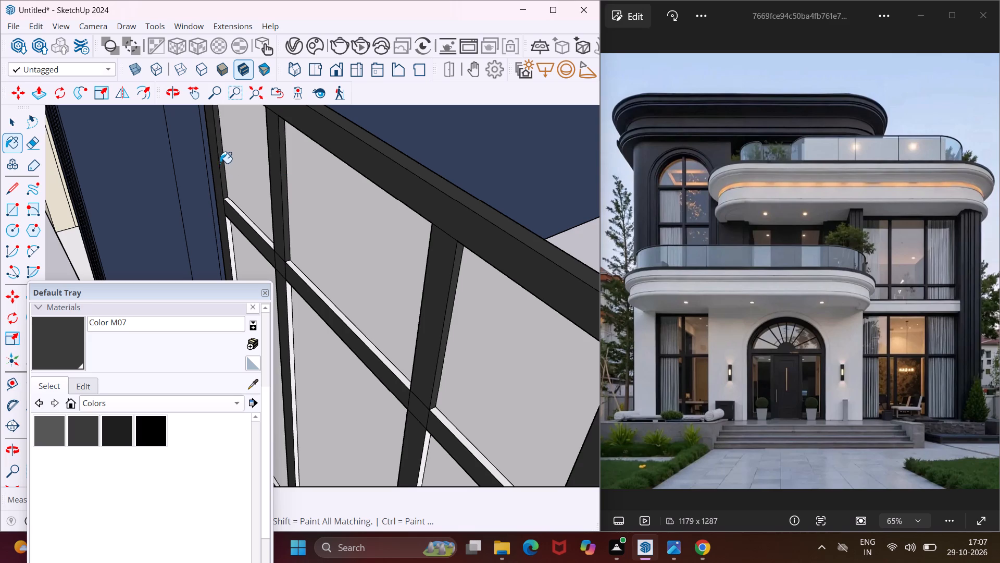
Paint the crossbar's top in the first two bays and the lower right-facing sides of the left jamb and first bar Color M07.
scroll(256, 231, up, 4)
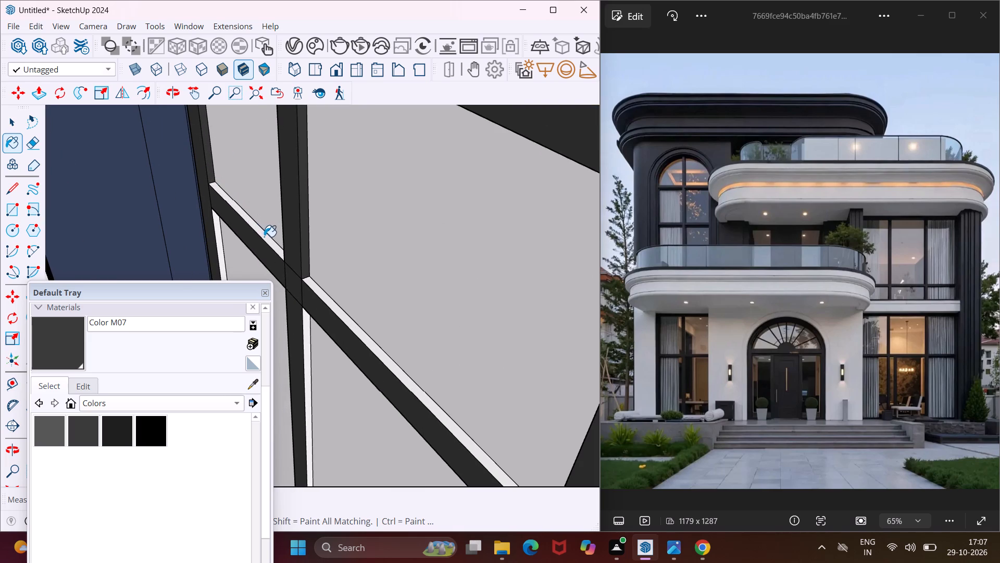
click(263, 236)
click(319, 293)
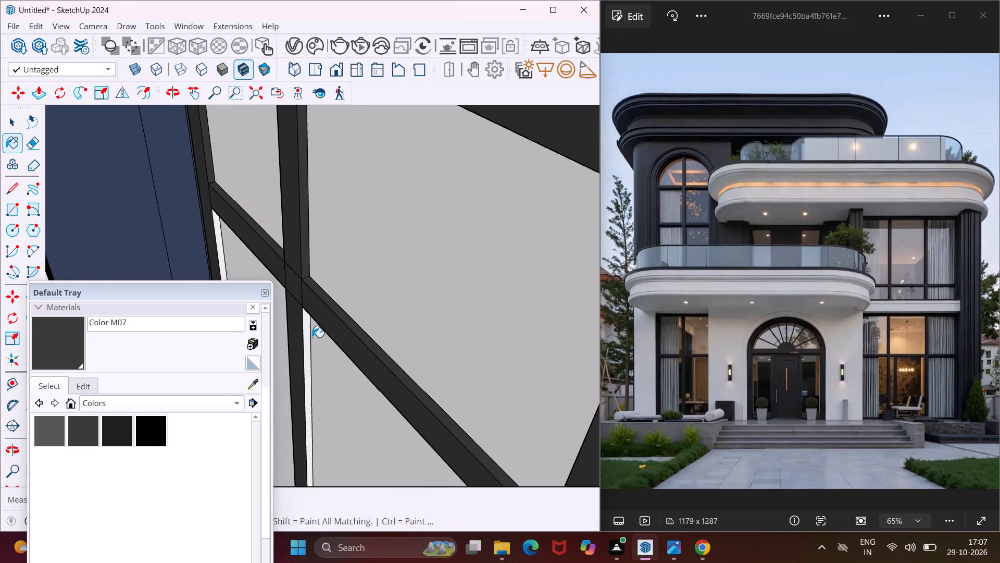
click(306, 337)
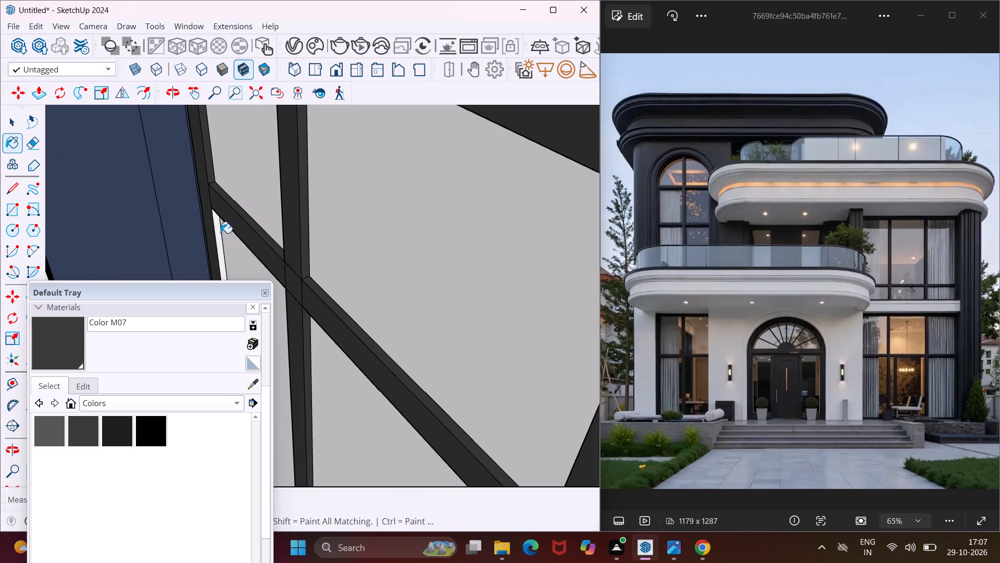
click(218, 231)
Paint the frame's outer right side, the third bay's crossbar top and the second bar's lower right-facing side with Color M07.
scroll(207, 222, down, 5)
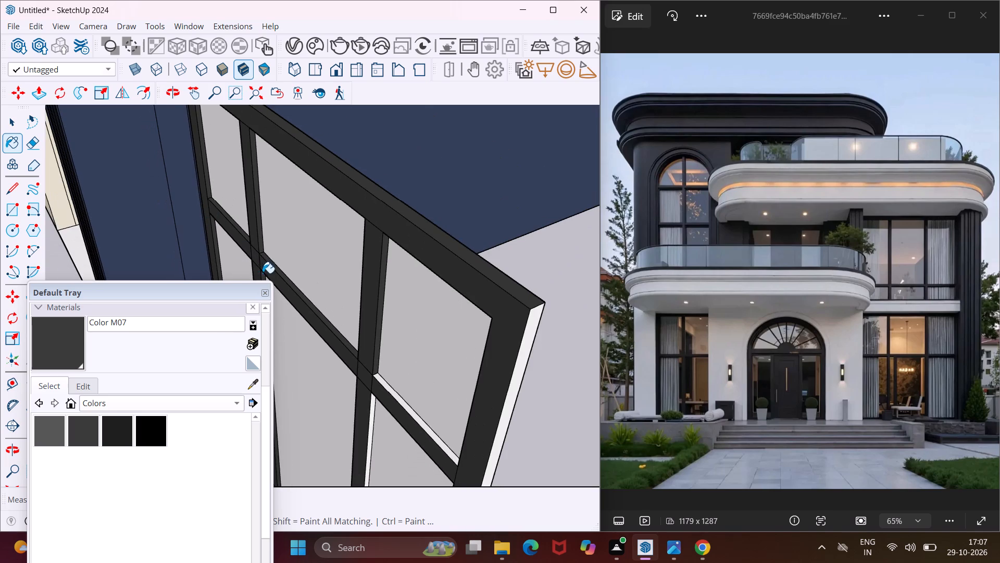
scroll(263, 274, down, 2)
click(448, 345)
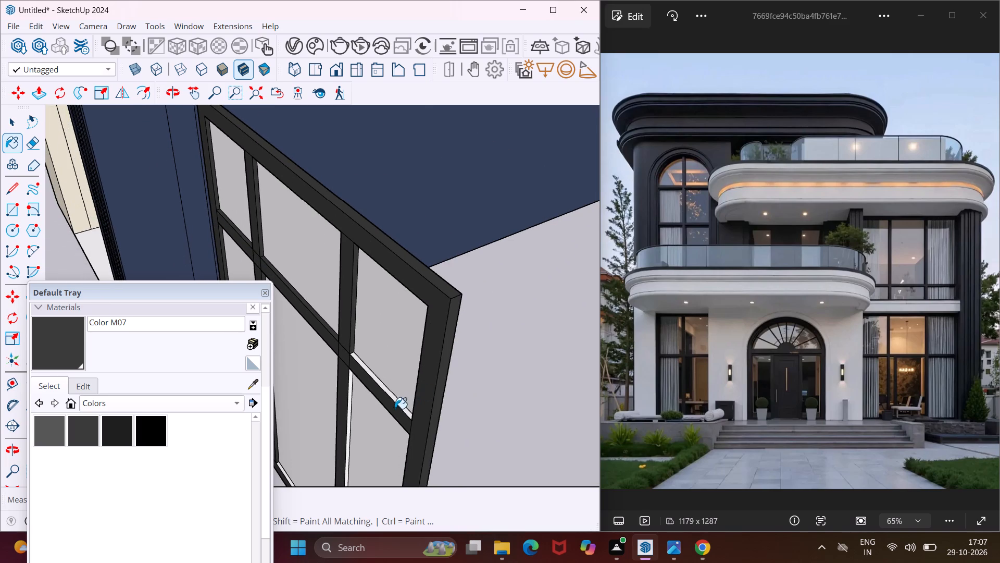
scroll(394, 407, up, 9)
click(354, 349)
click(354, 341)
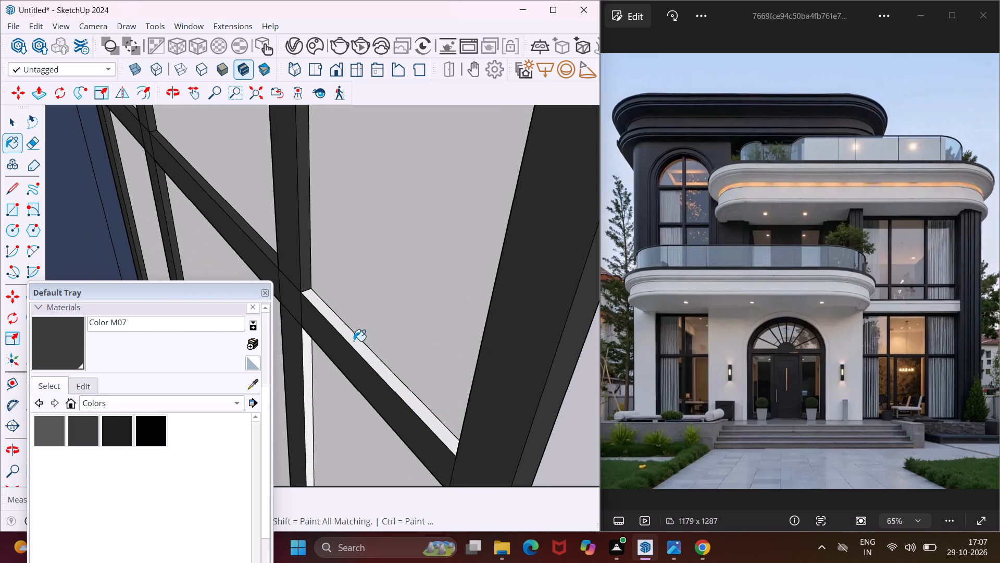
click(307, 402)
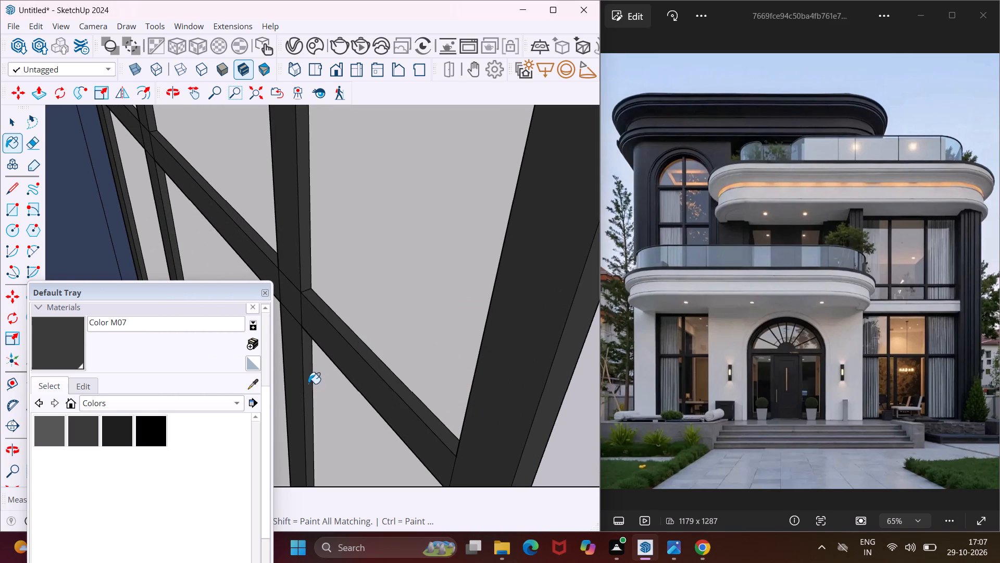
Paint the outer left side of the six-pane window frame with Color M07.
scroll(309, 382, down, 13)
middle_drag(333, 387, 577, 344)
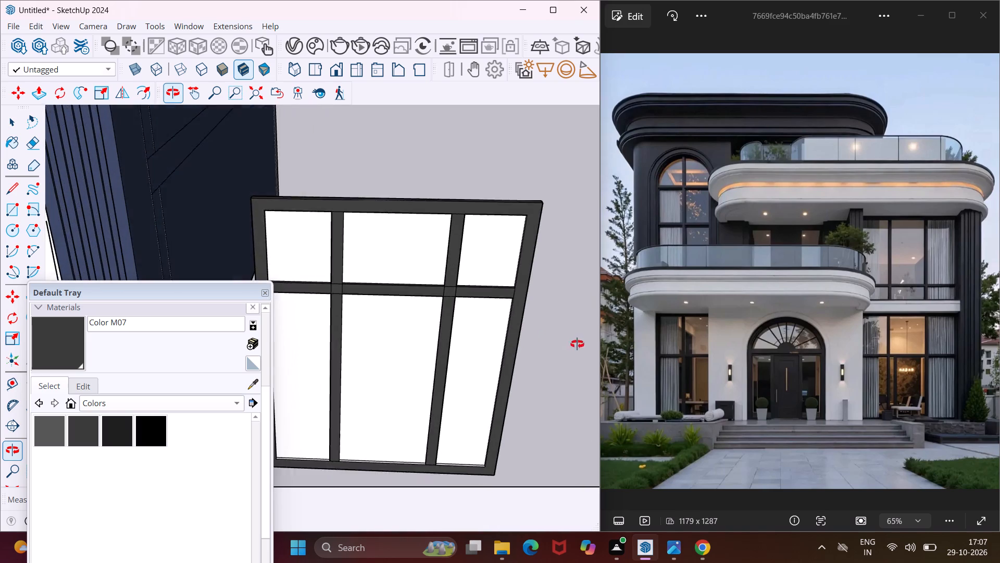
middle_drag(577, 344, 709, 339)
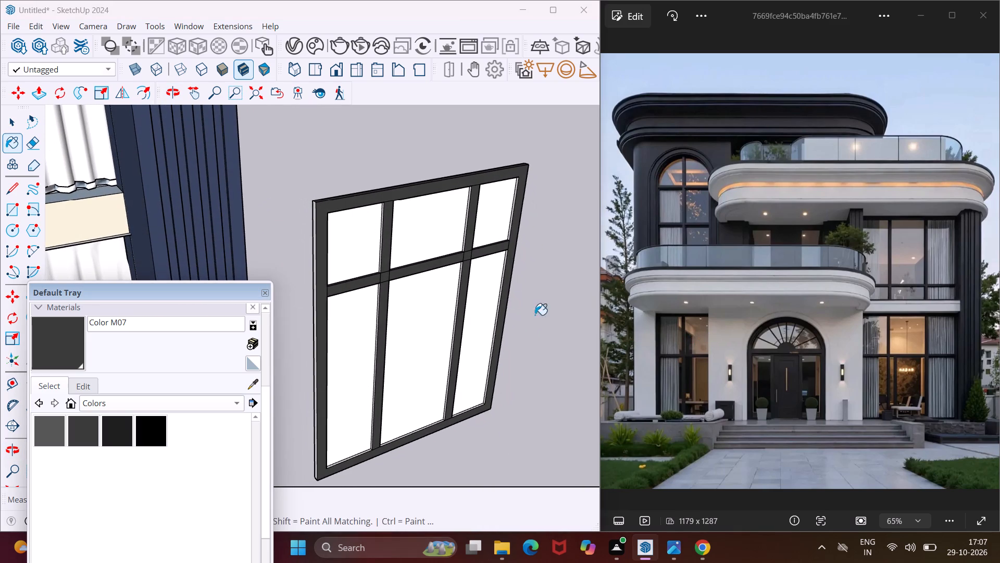
scroll(314, 254, up, 8)
click(311, 235)
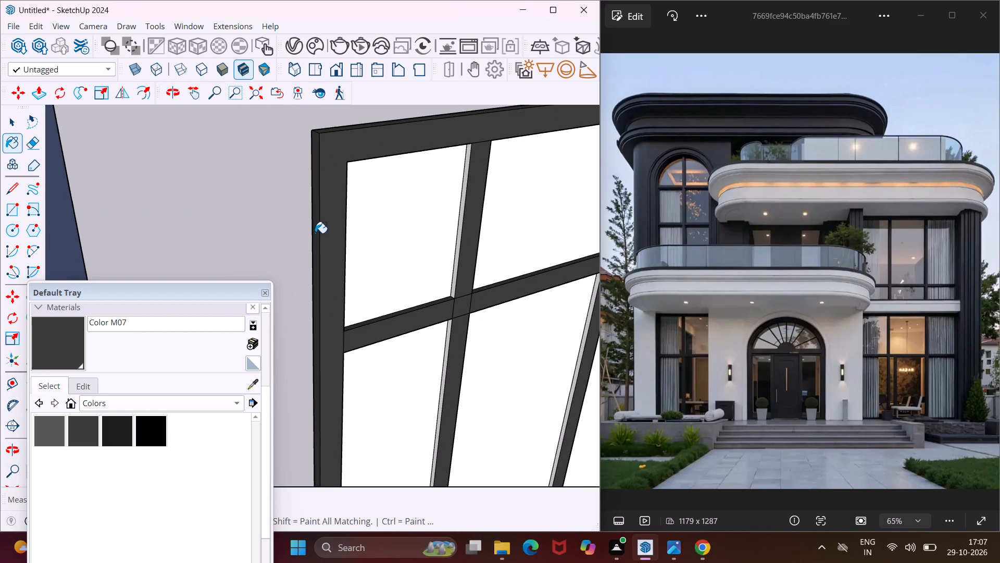
Paint the left-facing sides of both vertical bars, above and below the crossbar, with Color M07.
scroll(470, 243, up, 4)
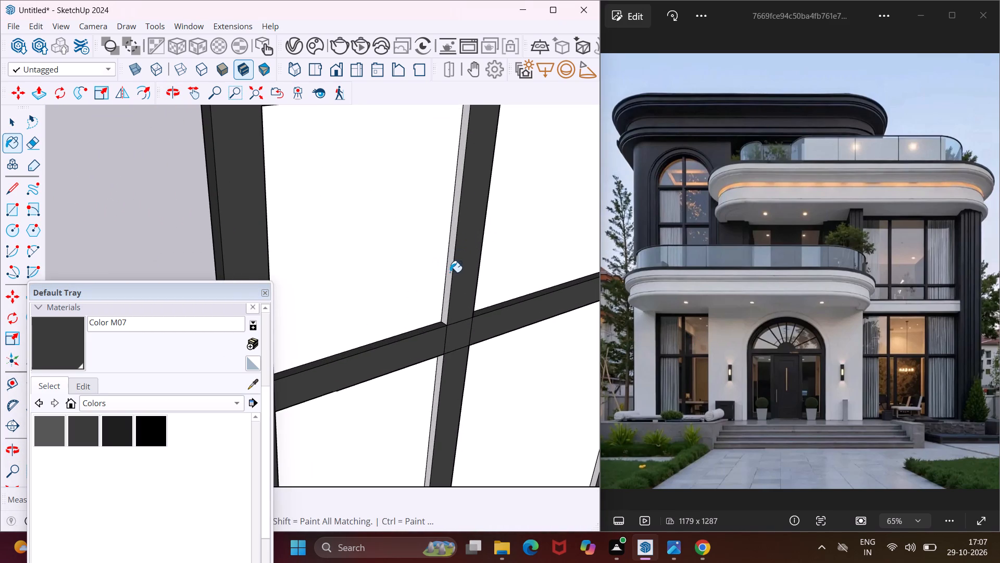
click(449, 272)
click(439, 383)
scroll(402, 344, down, 5)
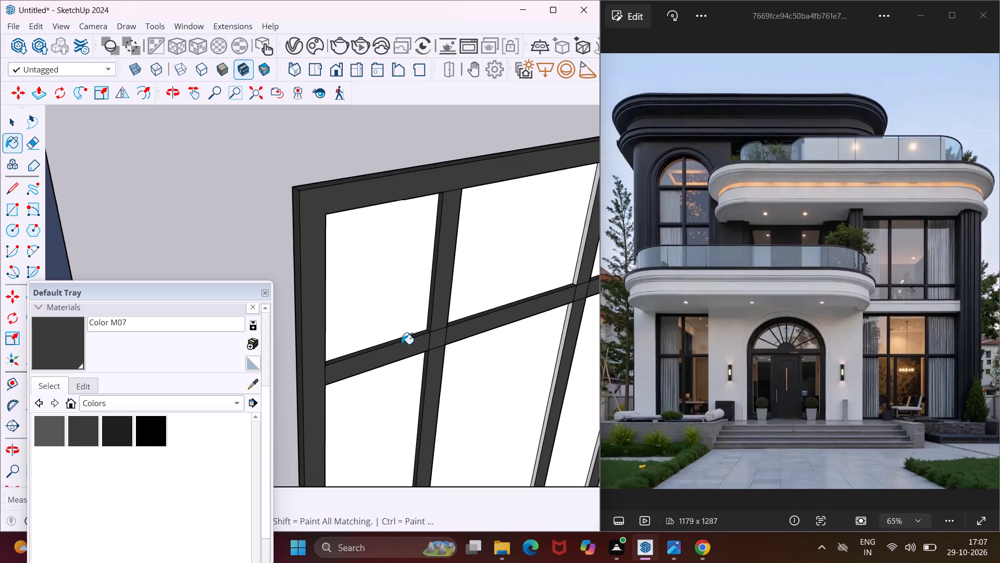
scroll(576, 272, up, 4)
click(579, 266)
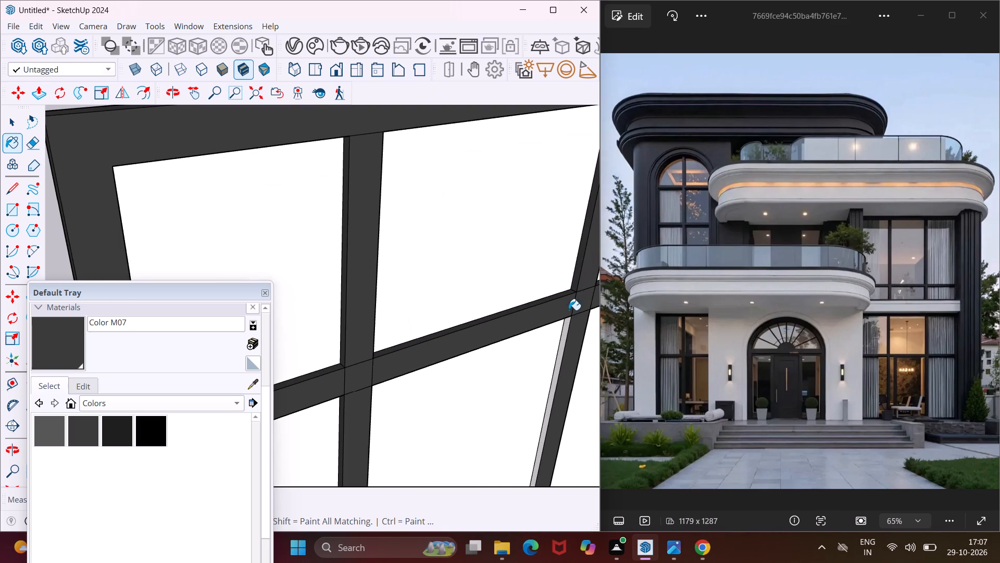
click(566, 332)
Paint the inner side of the six-pane window's right jamb, above and below the crossbar, with Color M07.
scroll(422, 302, down, 6)
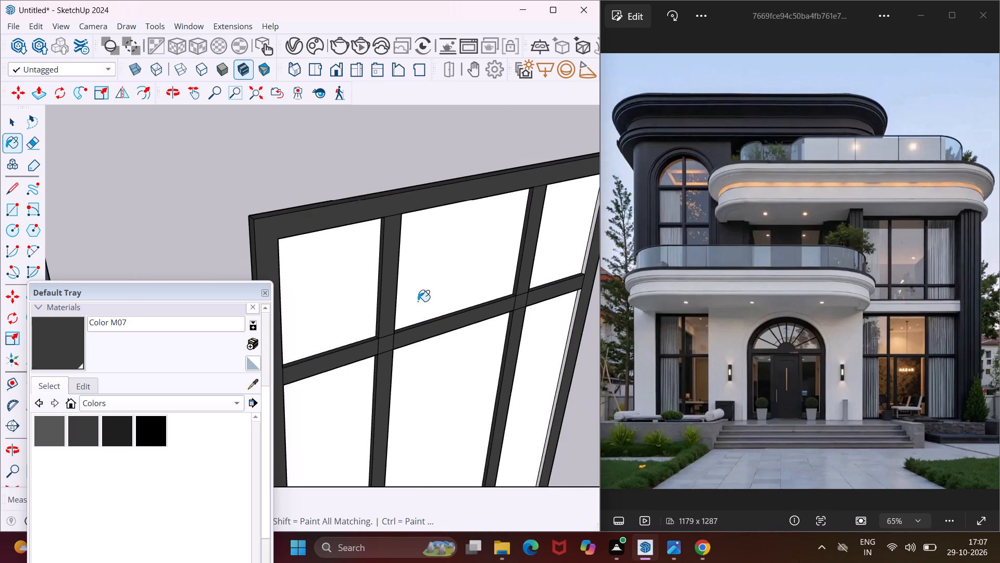
scroll(609, 274, up, 10)
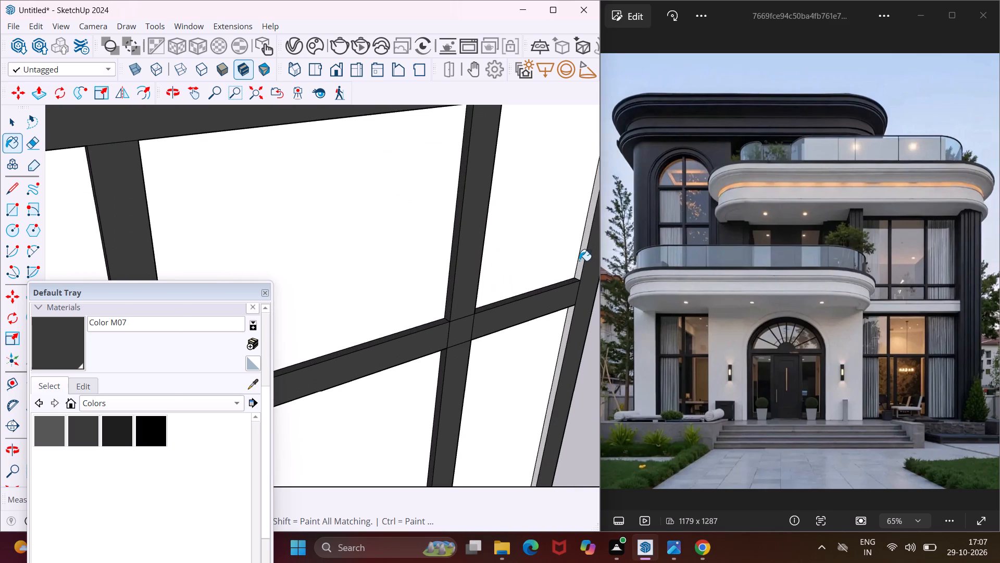
click(579, 261)
click(569, 322)
Paint the inner bottom faces of the six-pane window frame in all three bays with Color M07.
scroll(558, 255, down, 2)
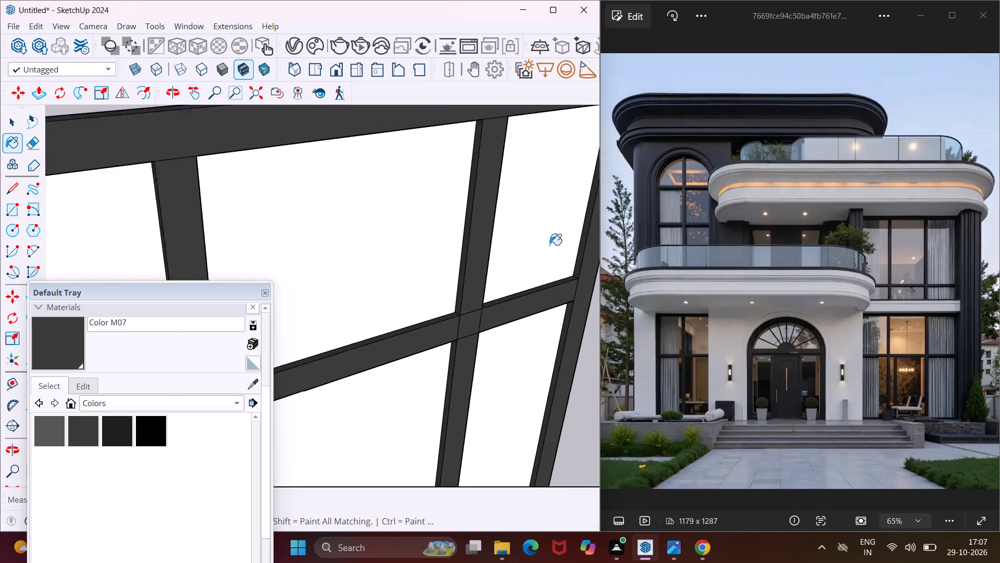
scroll(549, 245, down, 10)
scroll(512, 310, down, 5)
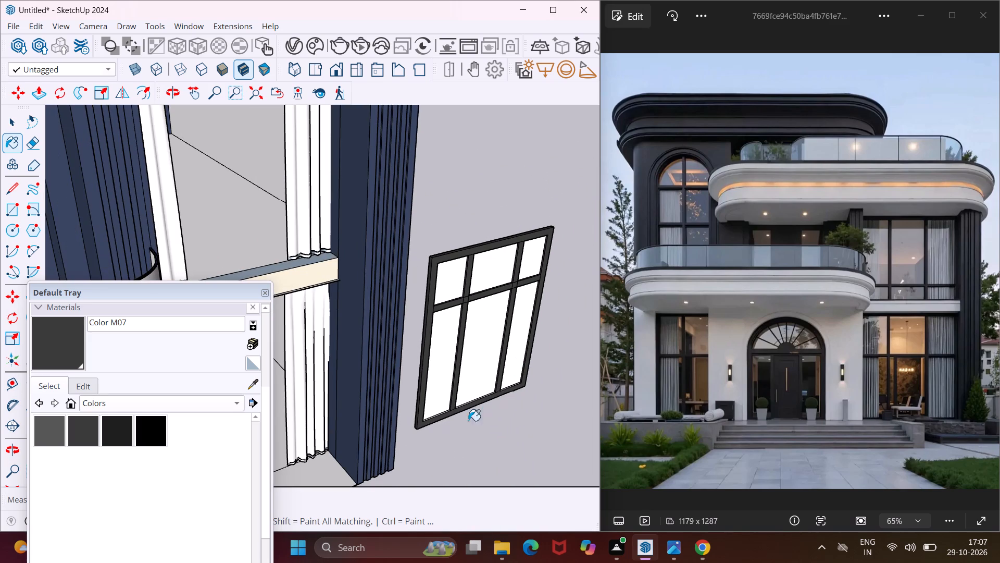
scroll(453, 413, up, 5)
scroll(452, 413, up, 17)
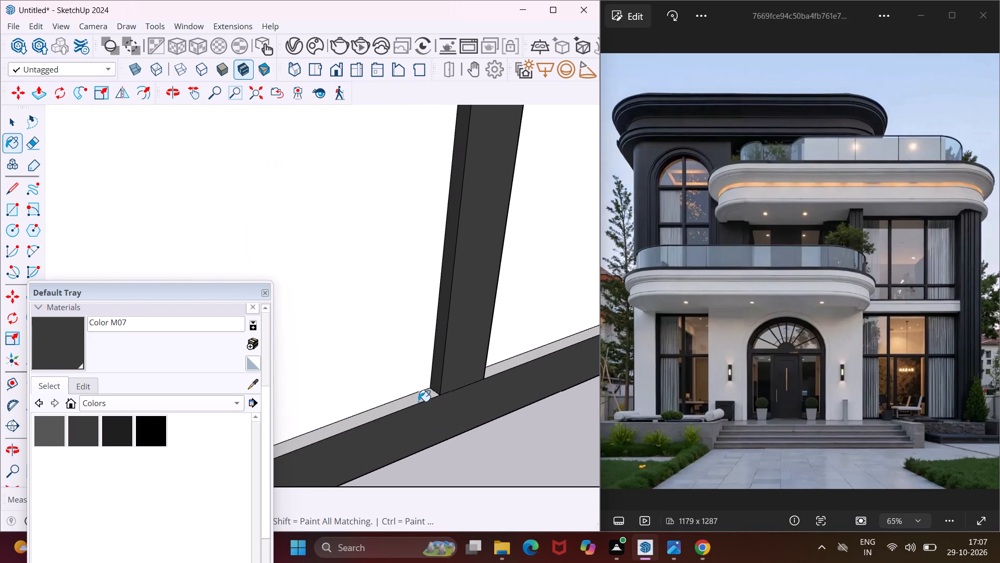
click(418, 401)
click(494, 373)
scroll(427, 368, down, 7)
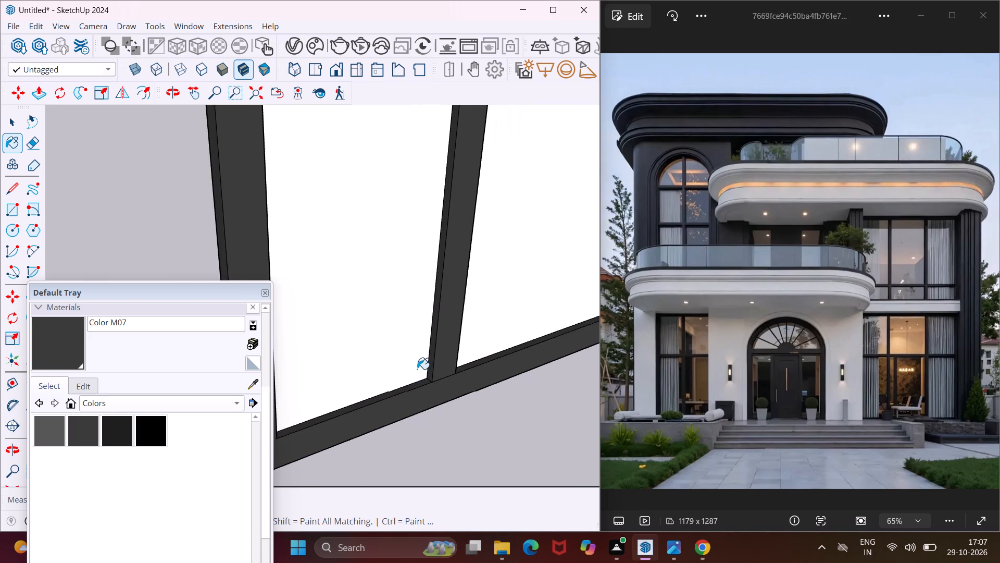
scroll(416, 369, down, 6)
scroll(591, 317, up, 8)
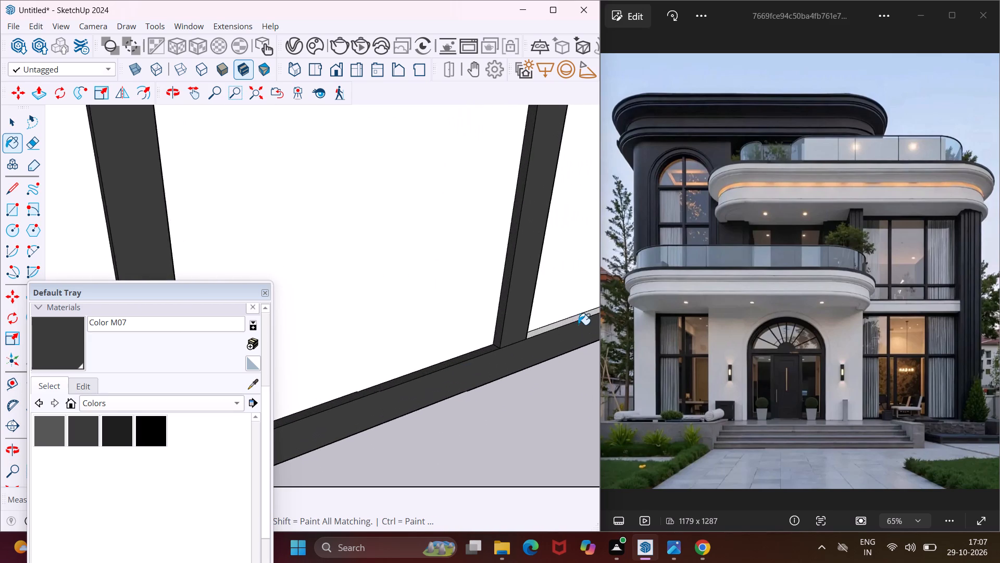
scroll(571, 323, up, 4)
click(564, 321)
scroll(449, 335, down, 6)
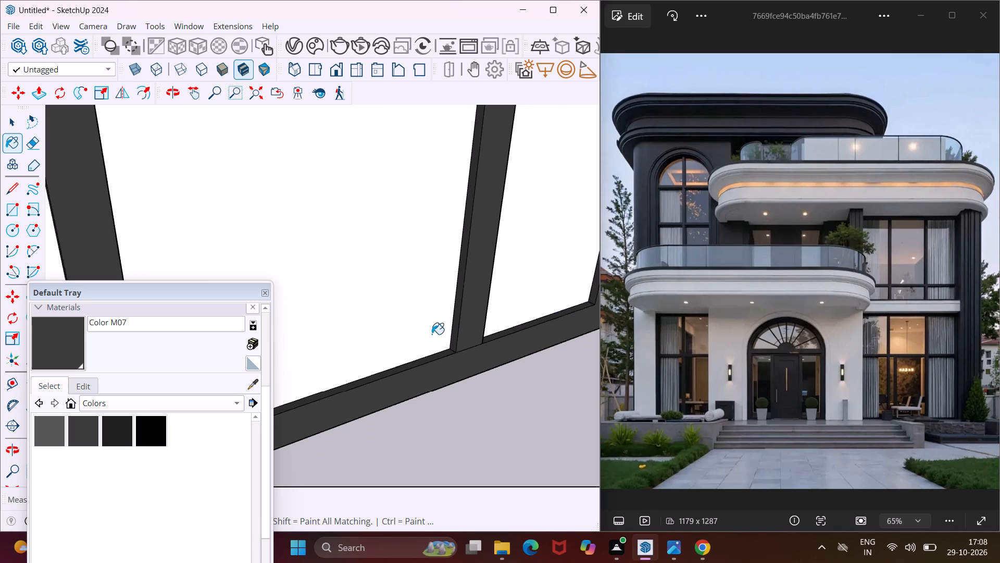
Finish painting and search the downloaded Chaos Cosmos assets for door.
scroll(432, 334, down, 7)
scroll(431, 334, down, 14)
scroll(428, 332, down, 8)
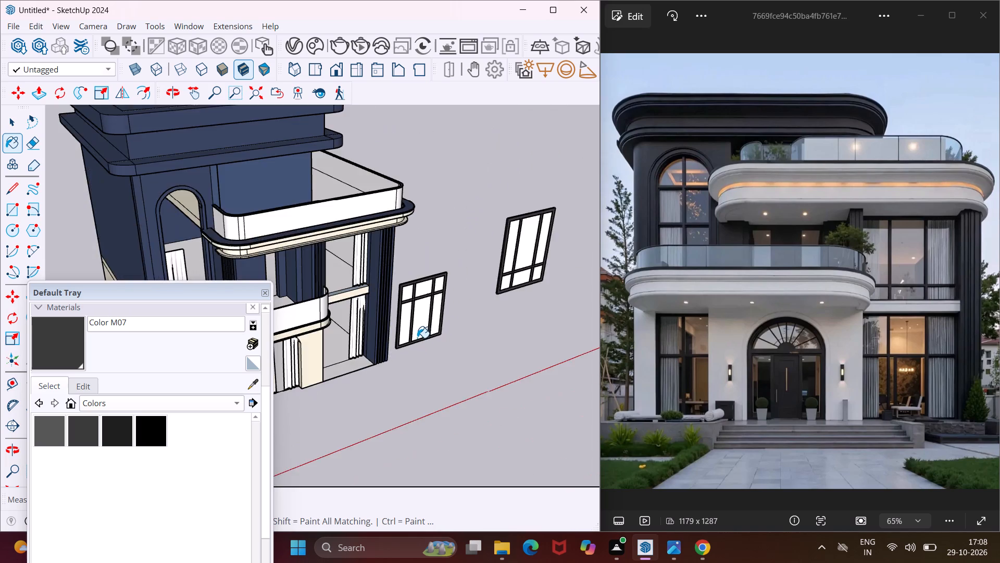
scroll(417, 338, down, 10)
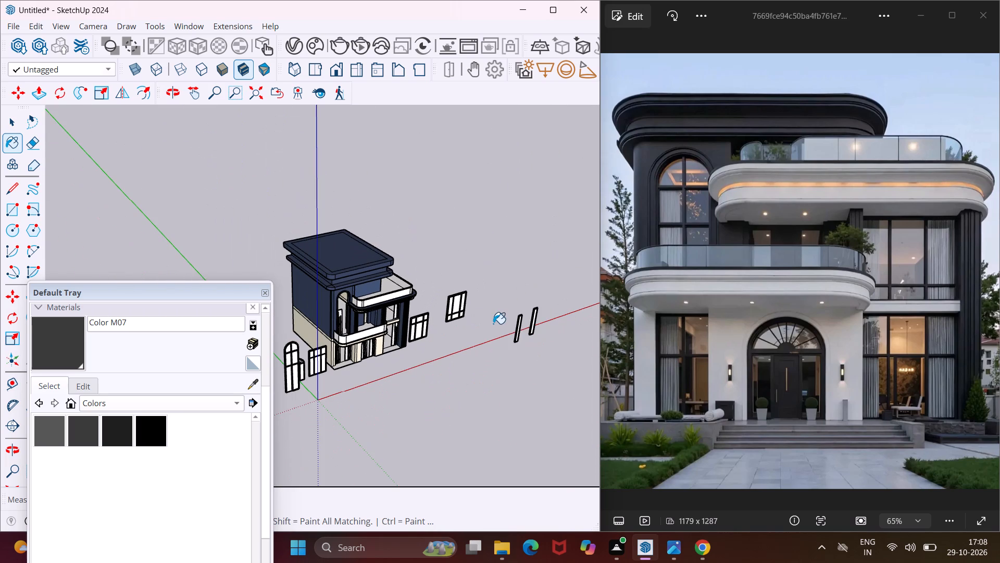
key(Escape)
key(space)
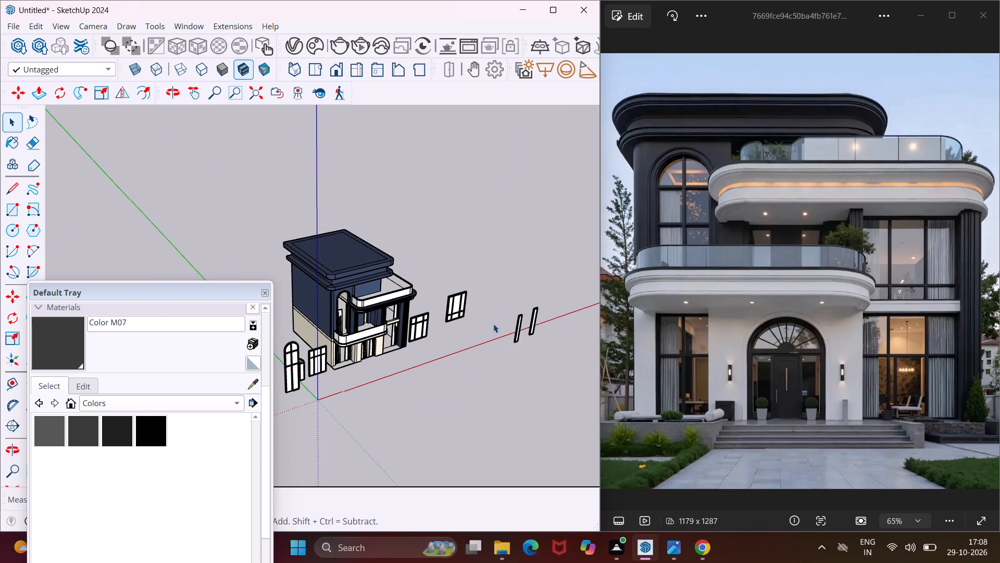
scroll(352, 297, up, 4)
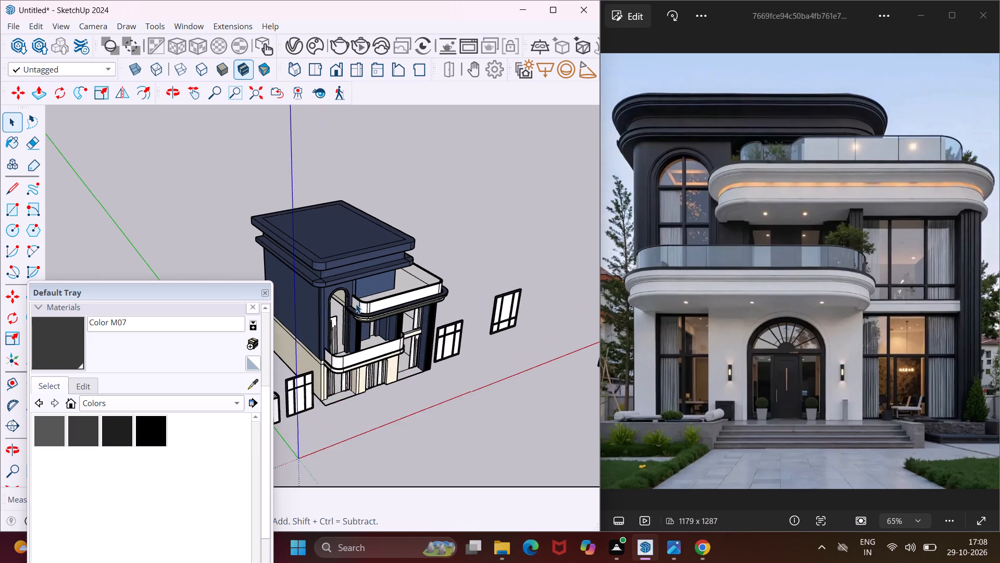
scroll(356, 304, up, 5)
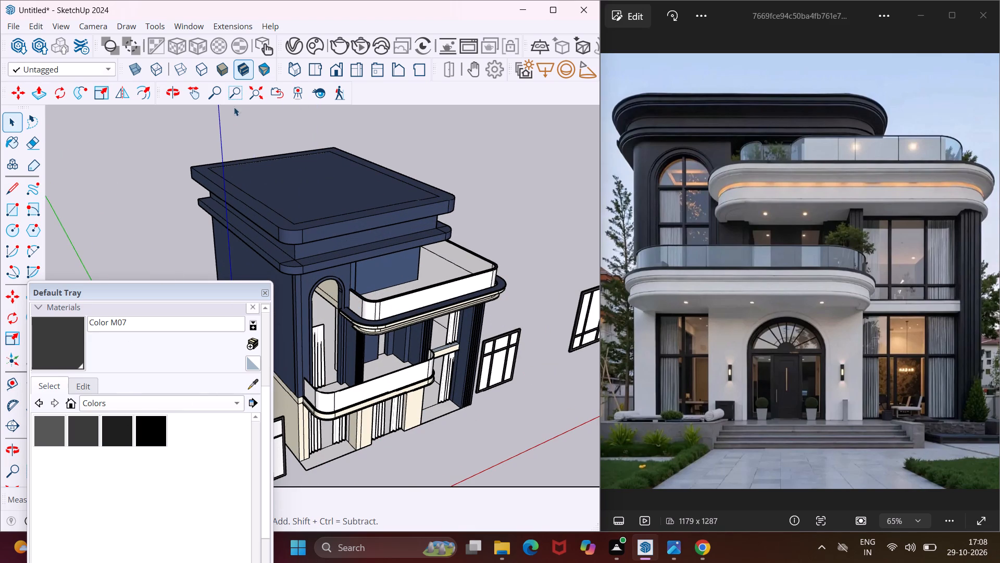
click(307, 44)
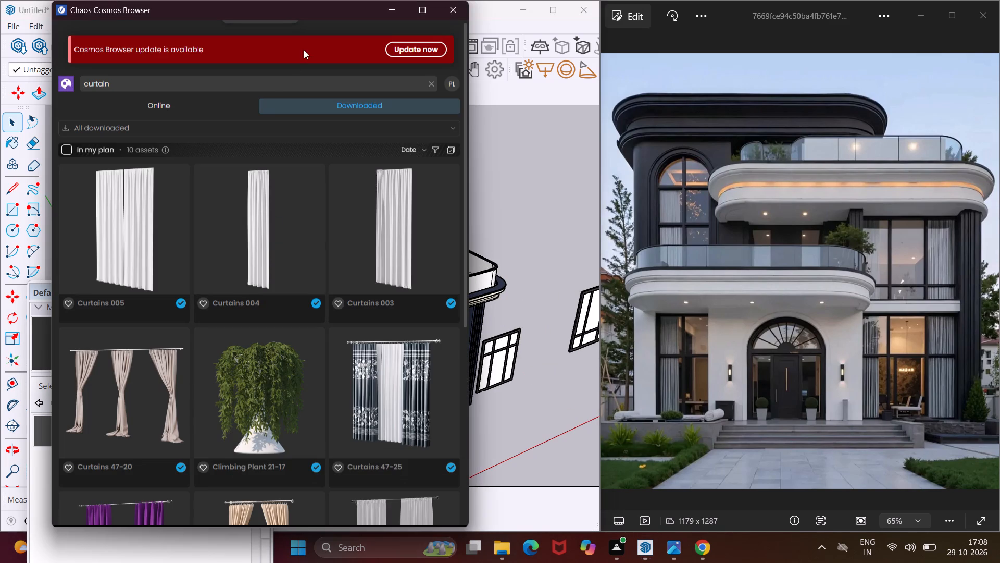
click(236, 84)
key(BackSpace)
key(BackSpace)
key(BackSpace)
key(BackSpace)
key(BackSpace)
key(BackSpace)
key(BackSpace)
key(BackSpace)
key(BackSpace)
key(BackSpace)
key(BackSpace)
key(BackSpace)
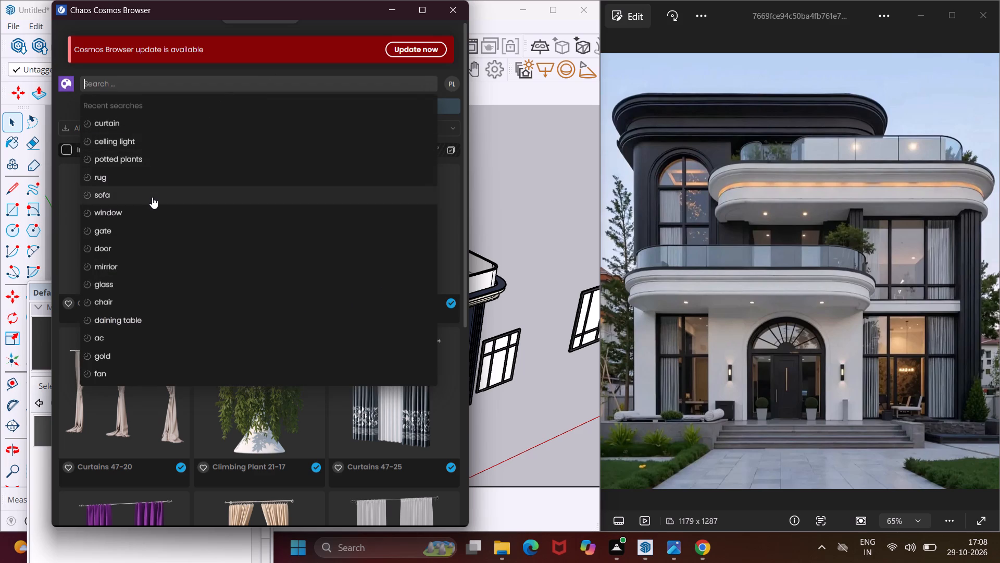
click(149, 243)
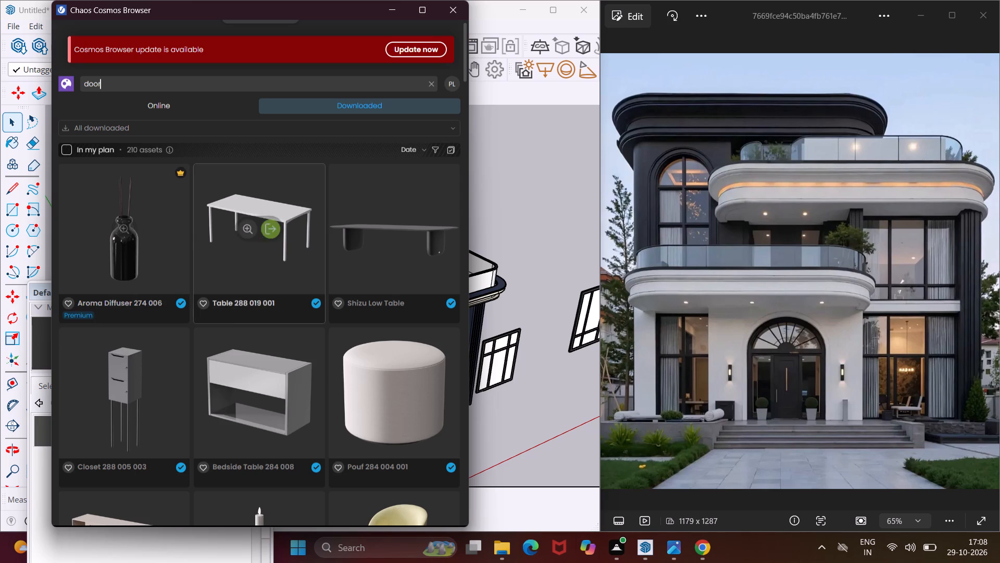
Look through the downloaded door results for a panel door that suits the villa.
scroll(341, 446, down, 5)
scroll(311, 405, down, 6)
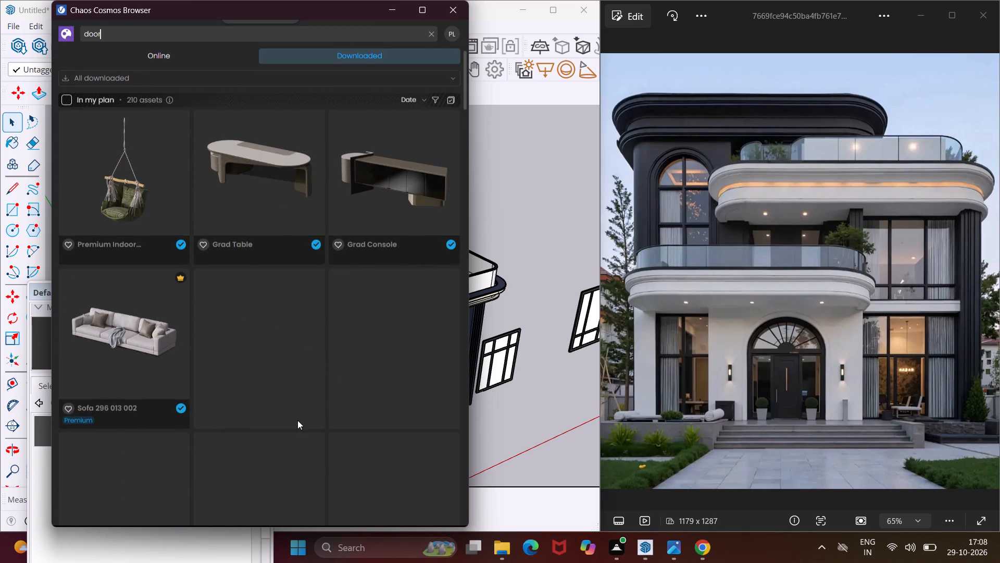
scroll(297, 420, down, 2)
scroll(278, 381, down, 5)
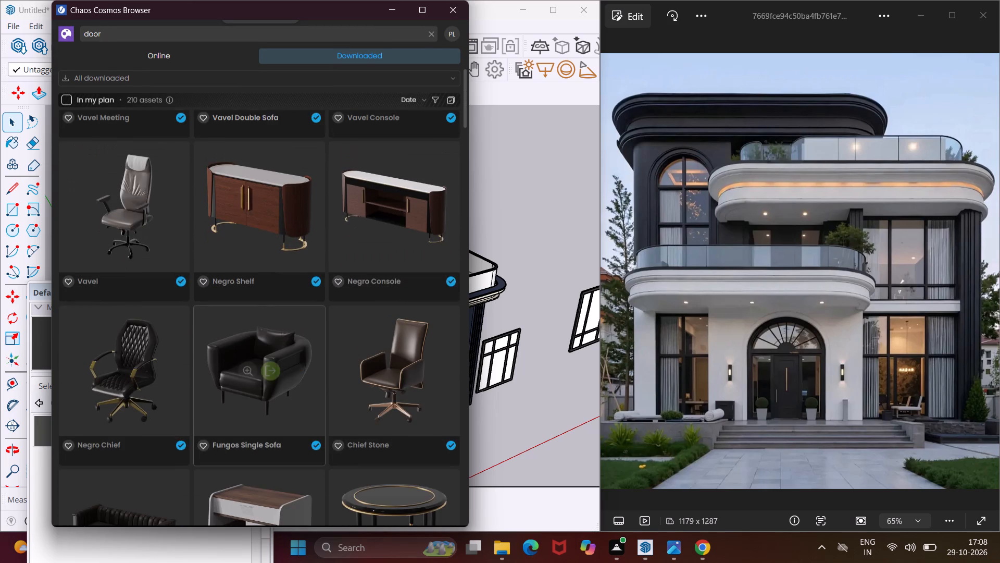
scroll(278, 381, down, 18)
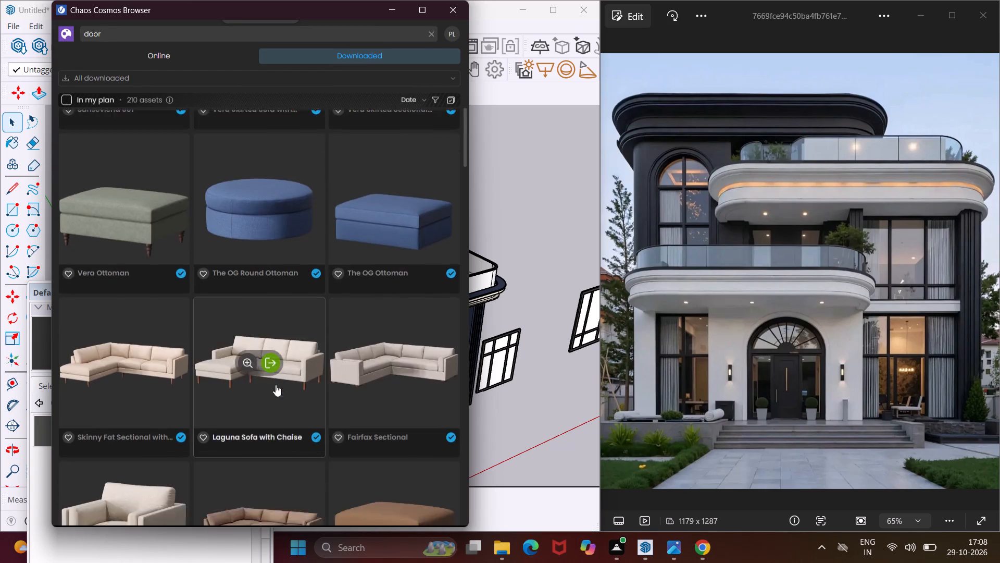
scroll(276, 385, down, 17)
scroll(273, 389, down, 5)
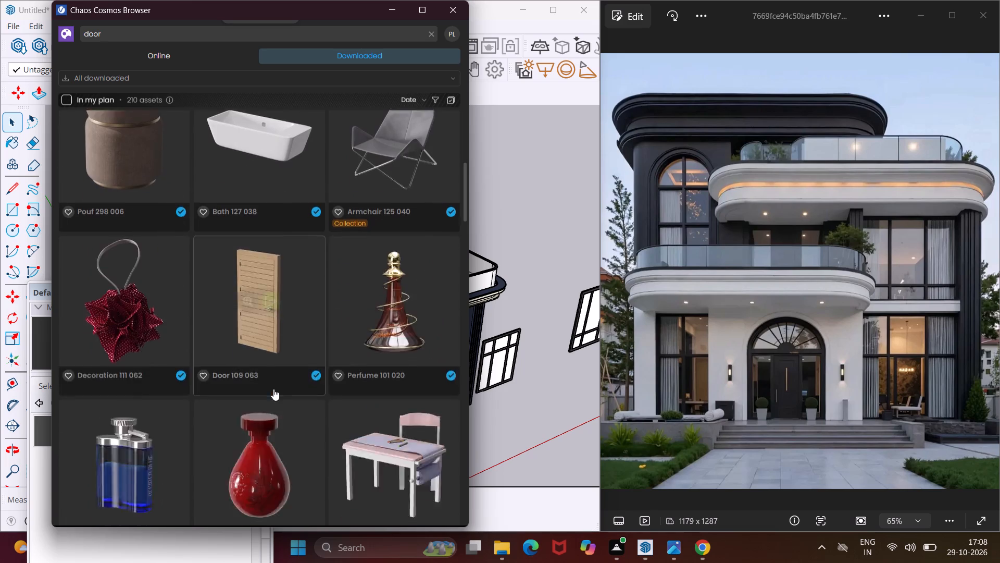
scroll(273, 389, down, 10)
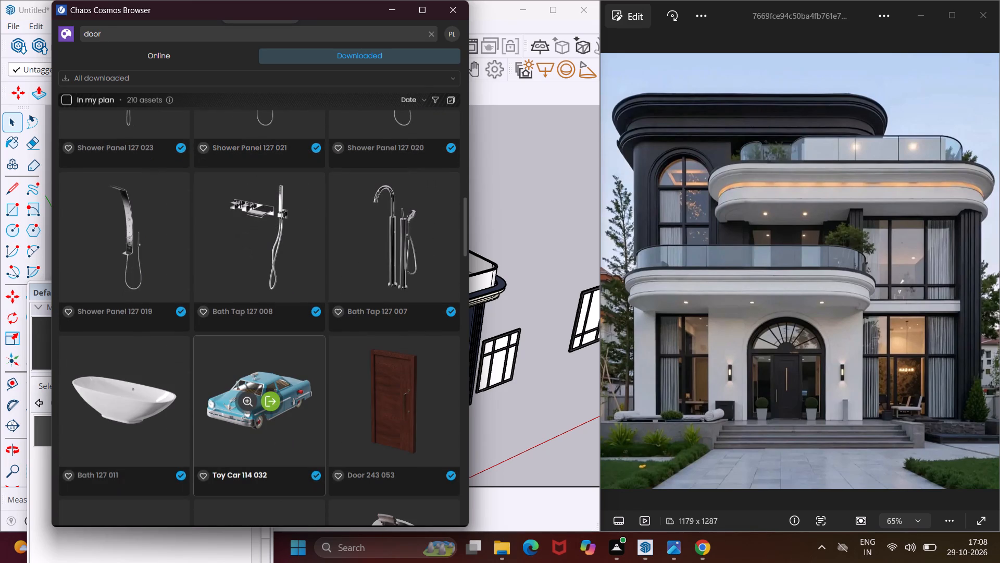
scroll(273, 389, down, 13)
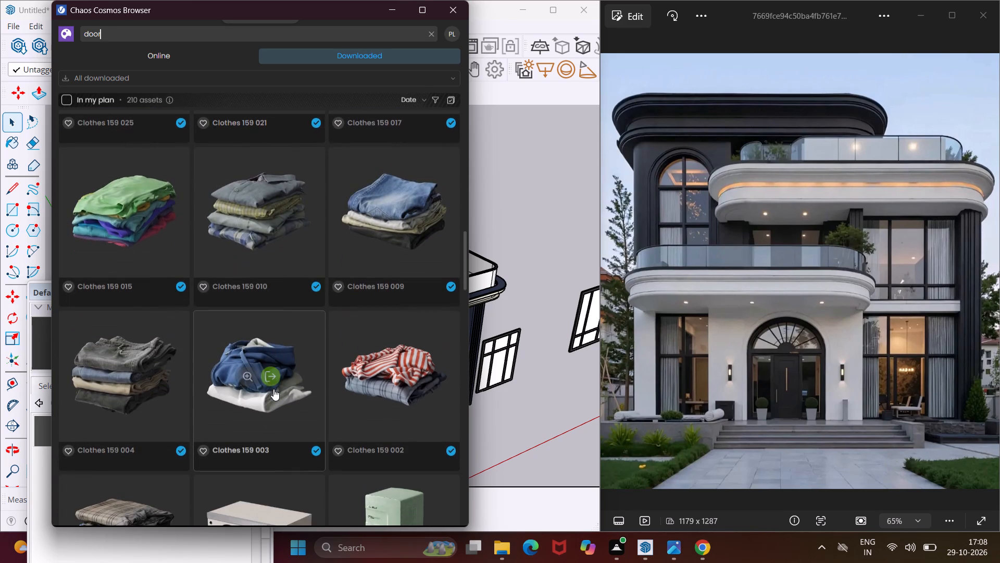
scroll(273, 389, up, 13)
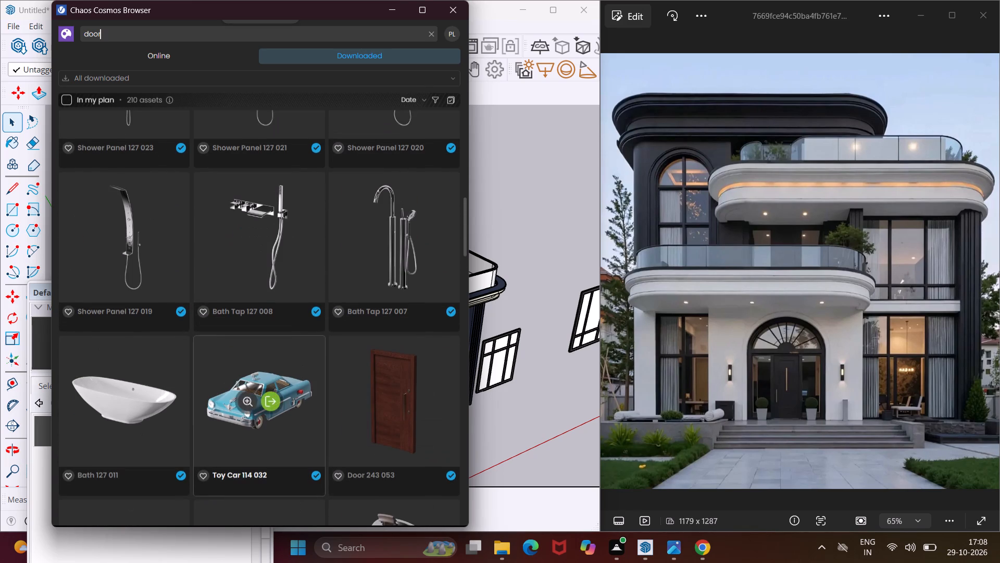
Import the Door 243 053 model and place it near the origin, in front of the six-pane window frame beside the villa.
click(405, 406)
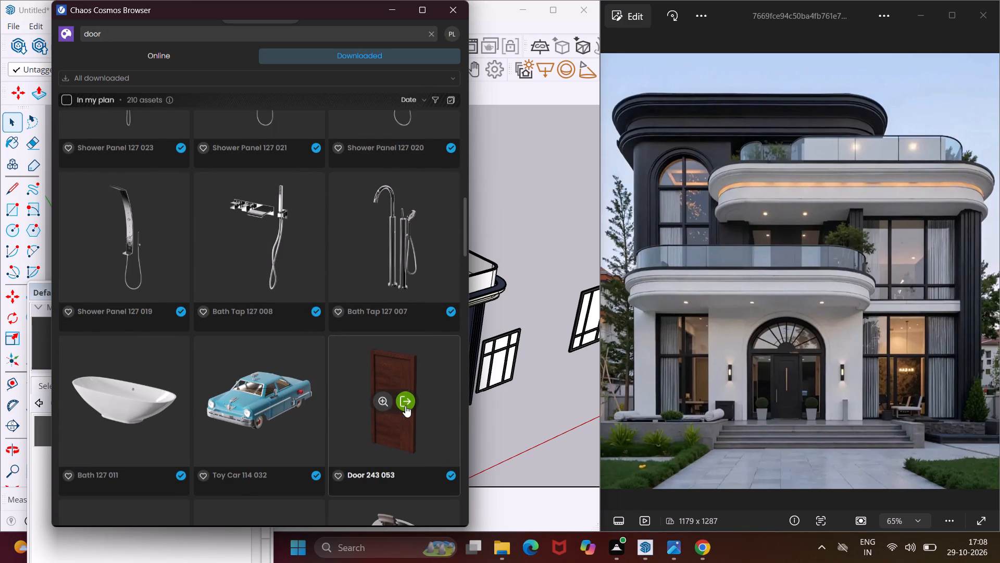
scroll(432, 420, down, 4)
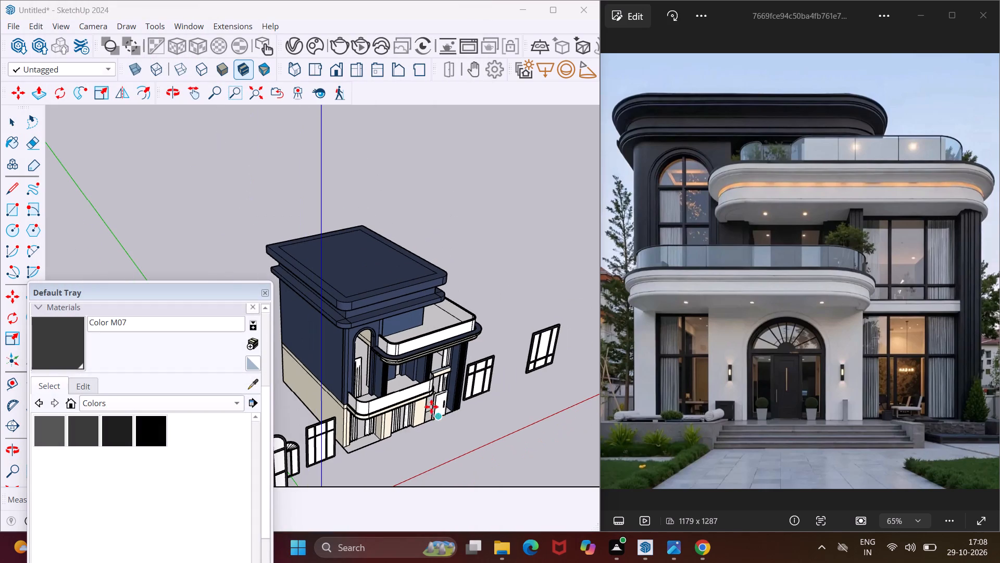
scroll(432, 361, down, 7)
scroll(382, 428, up, 6)
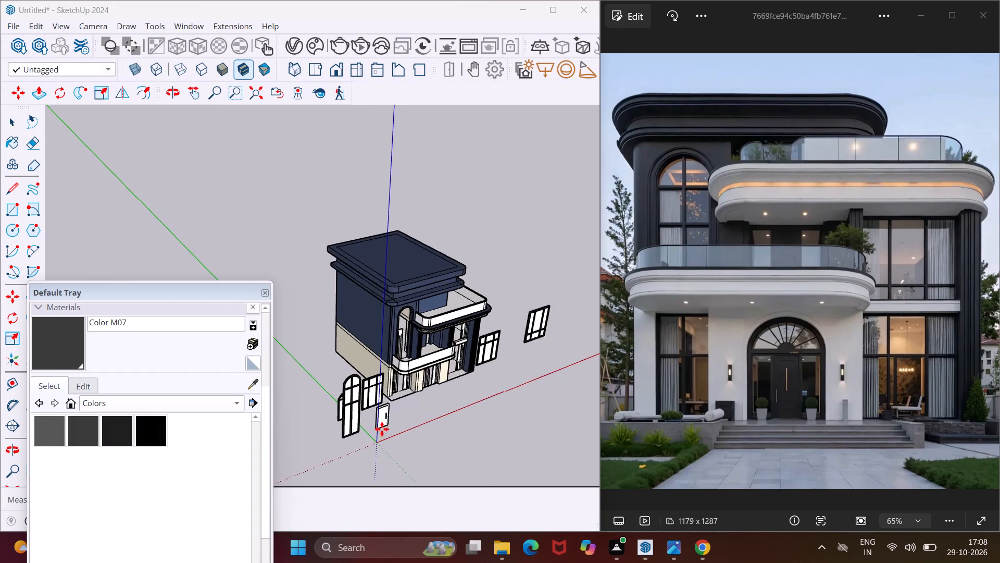
scroll(382, 429, up, 9)
middle_drag(404, 430, 334, 407)
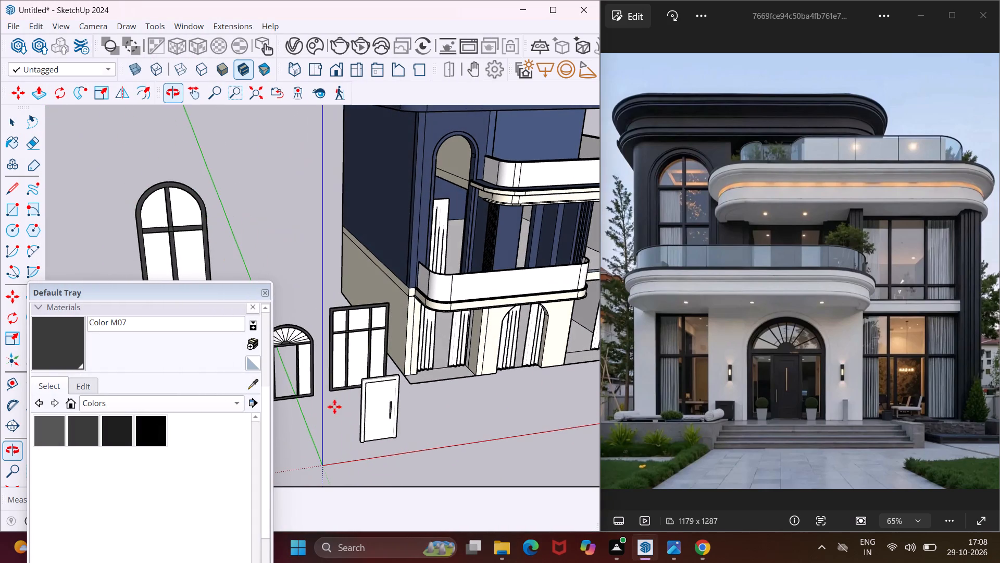
click(376, 424)
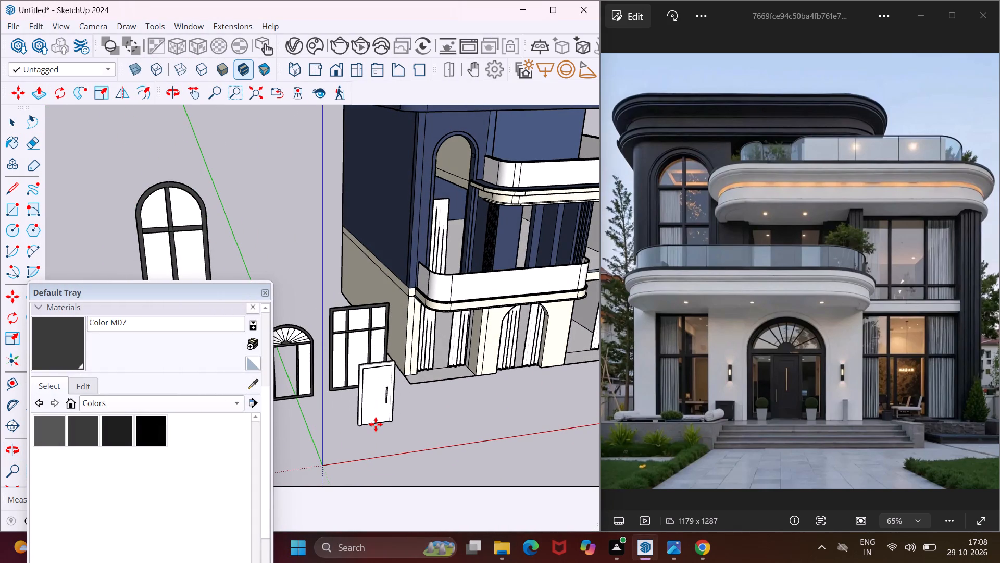
key(Escape)
key(space)
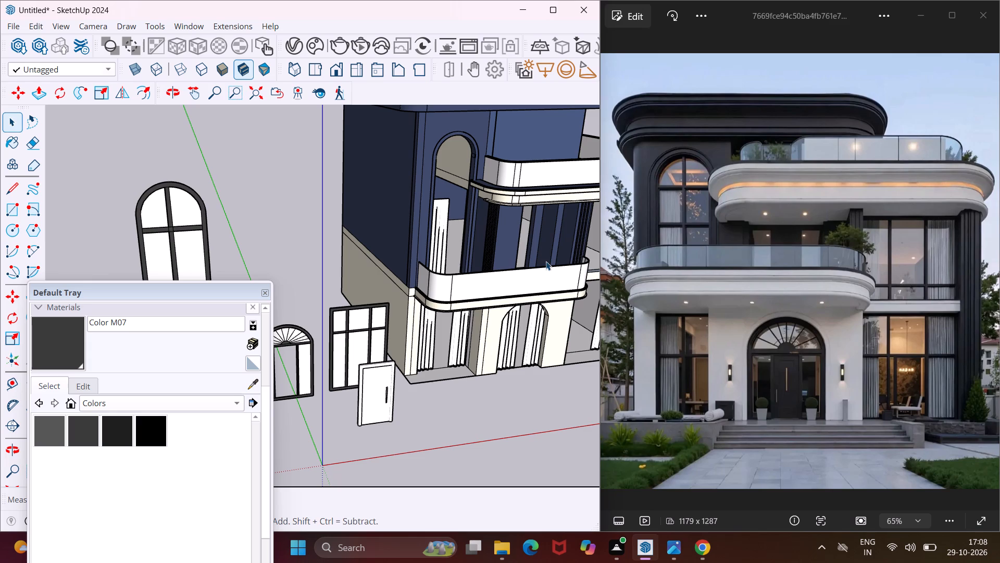
Draw a door-shaped rectangle up from the base of the midnight-blue wall panel behind the lower balcony, leaving margins at its sides and top.
middle_drag(546, 261, 416, 272)
scroll(398, 266, down, 4)
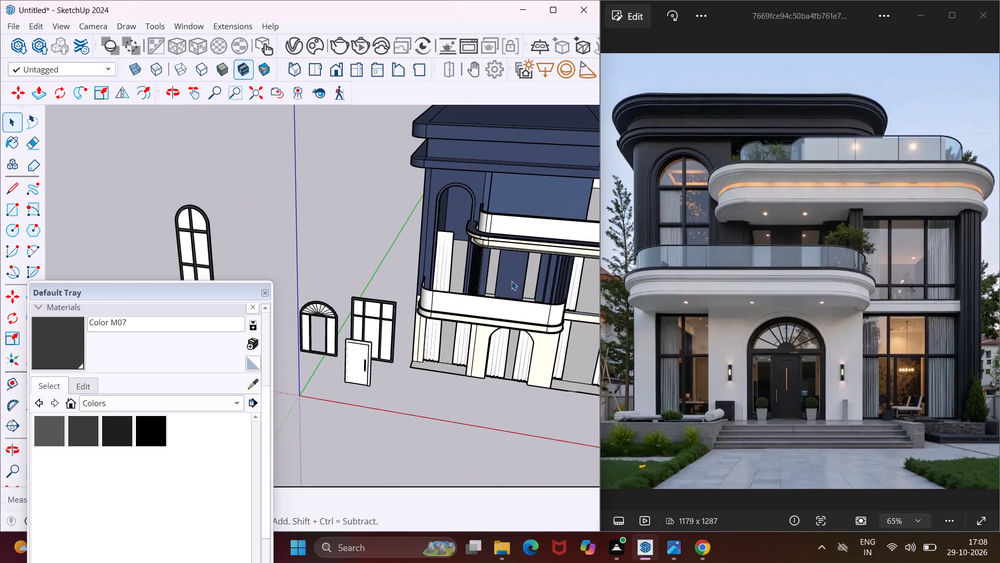
scroll(511, 281, up, 8)
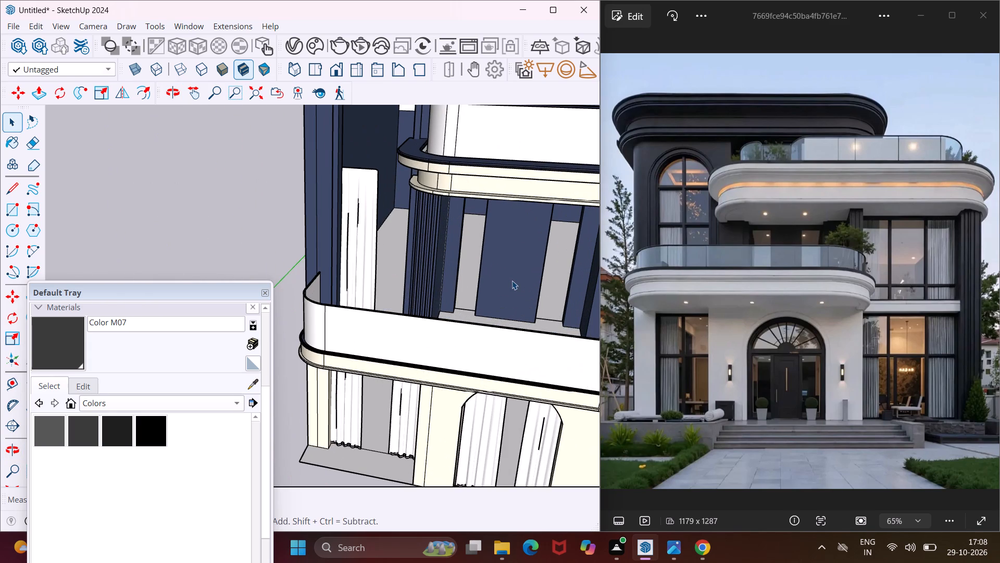
middle_drag(512, 280, 530, 226)
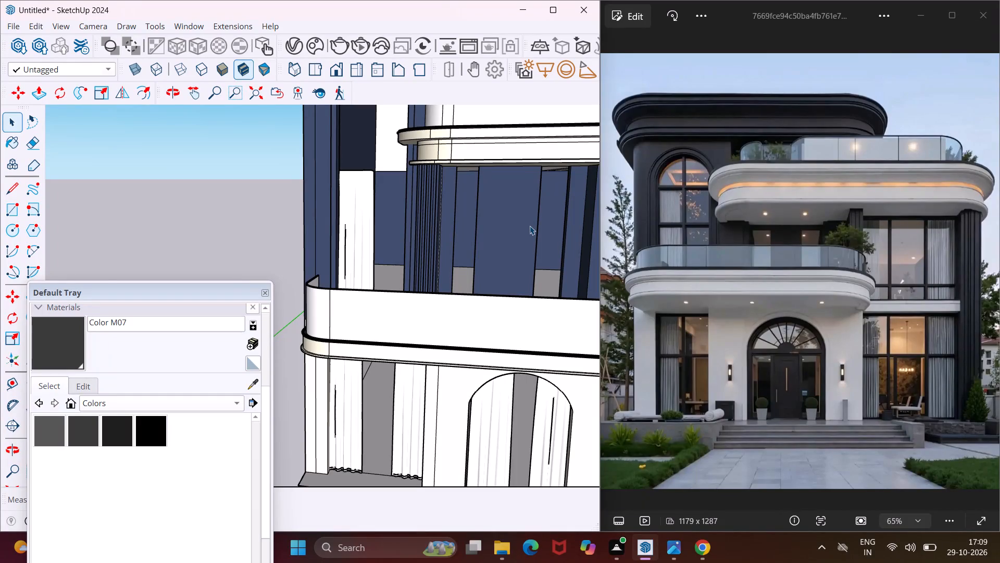
scroll(530, 226, down, 3)
middle_drag(526, 224, 524, 231)
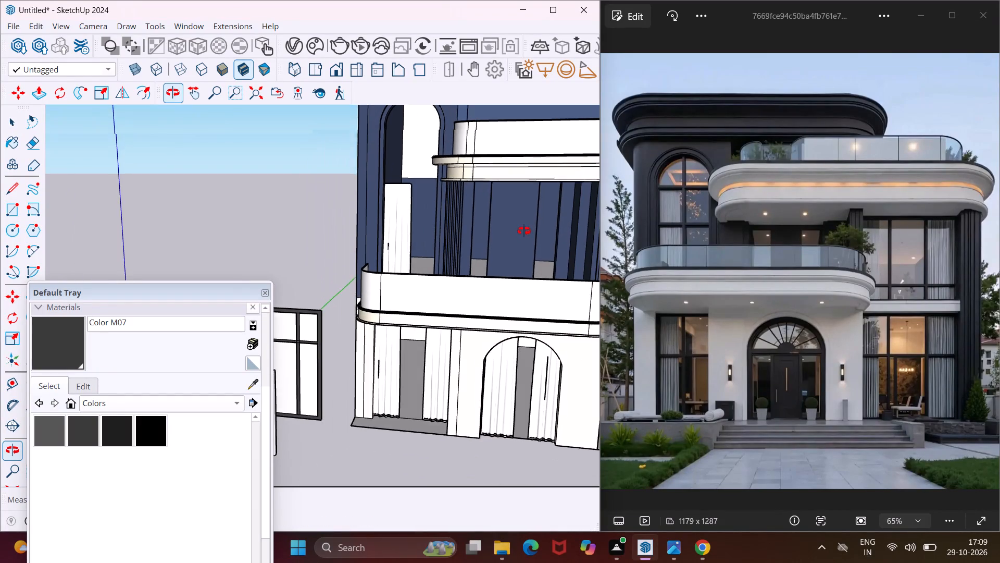
middle_drag(524, 231, 519, 272)
scroll(519, 272, up, 3)
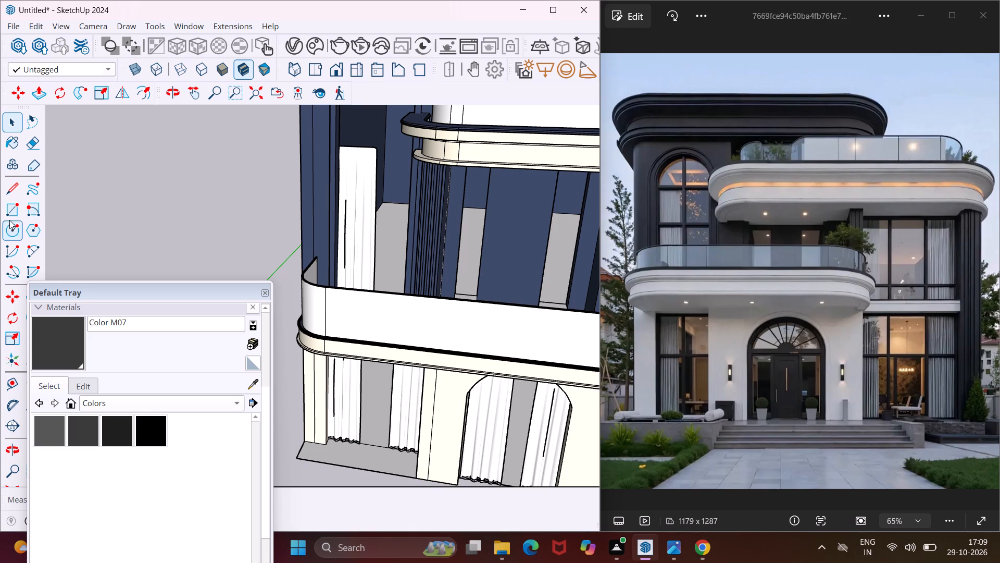
click(18, 205)
middle_drag(470, 276, 474, 301)
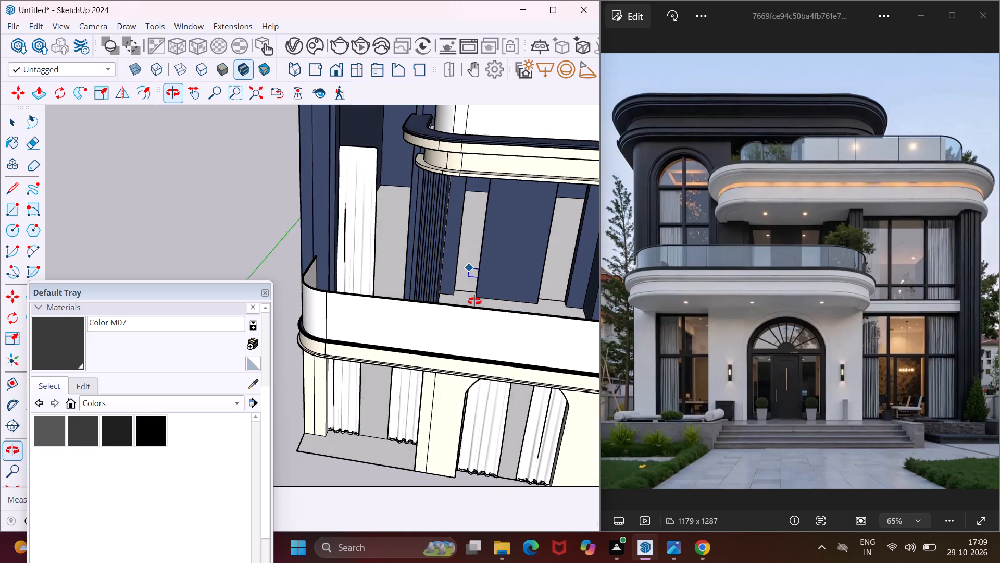
middle_drag(474, 301, 477, 310)
scroll(486, 300, up, 3)
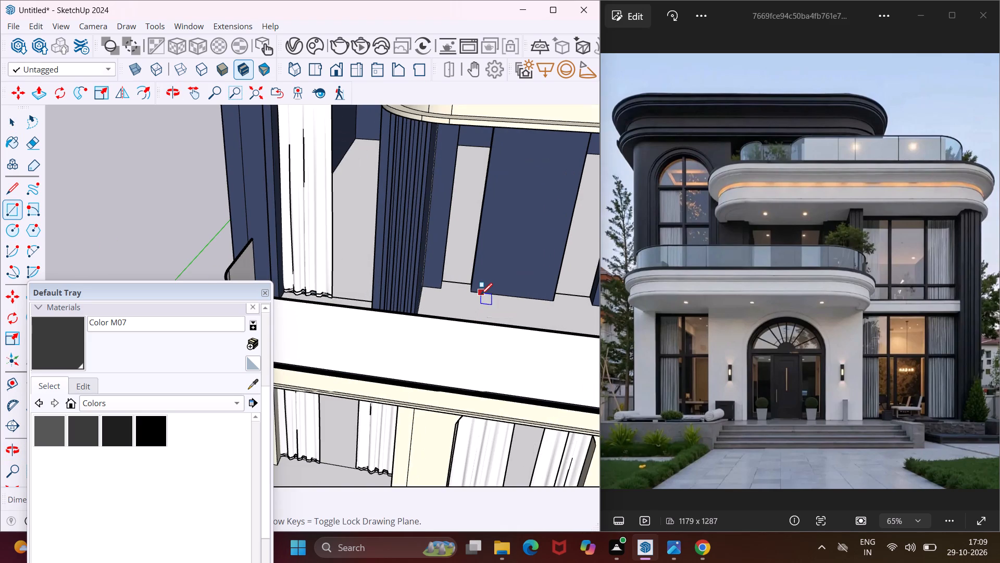
click(481, 295)
middle_drag(503, 253, 535, 189)
scroll(535, 189, down, 4)
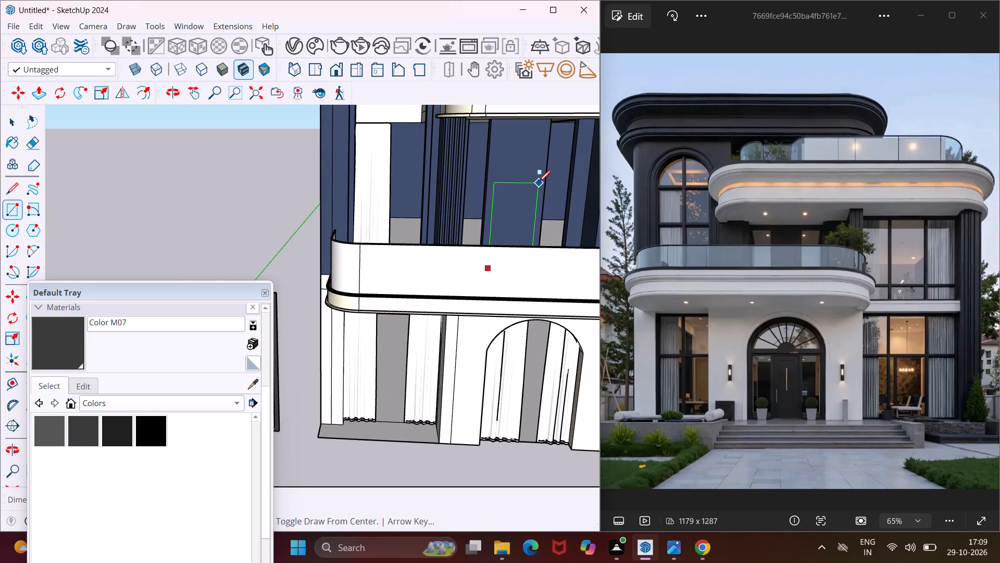
middle_drag(539, 182, 535, 154)
scroll(542, 132, up, 2)
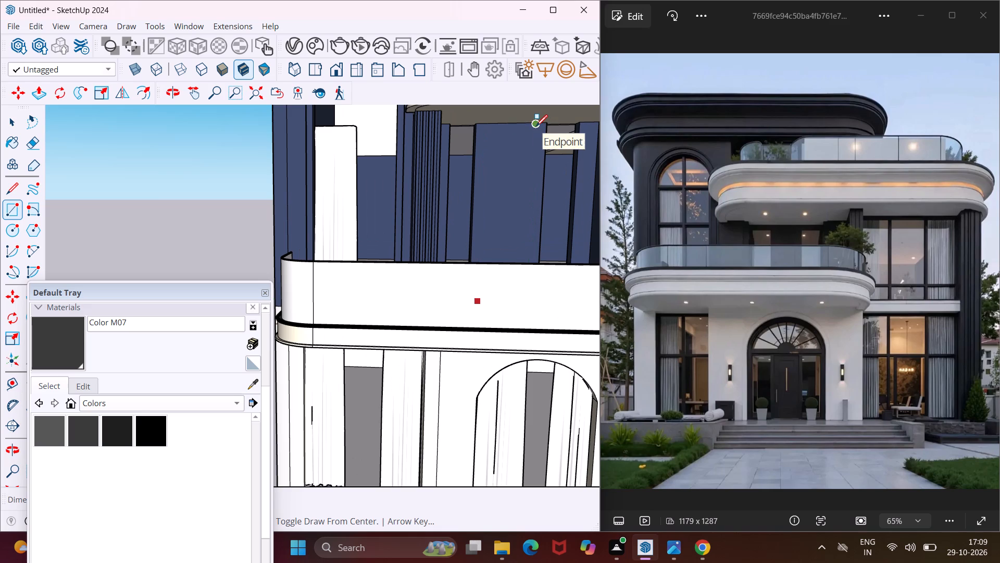
click(534, 155)
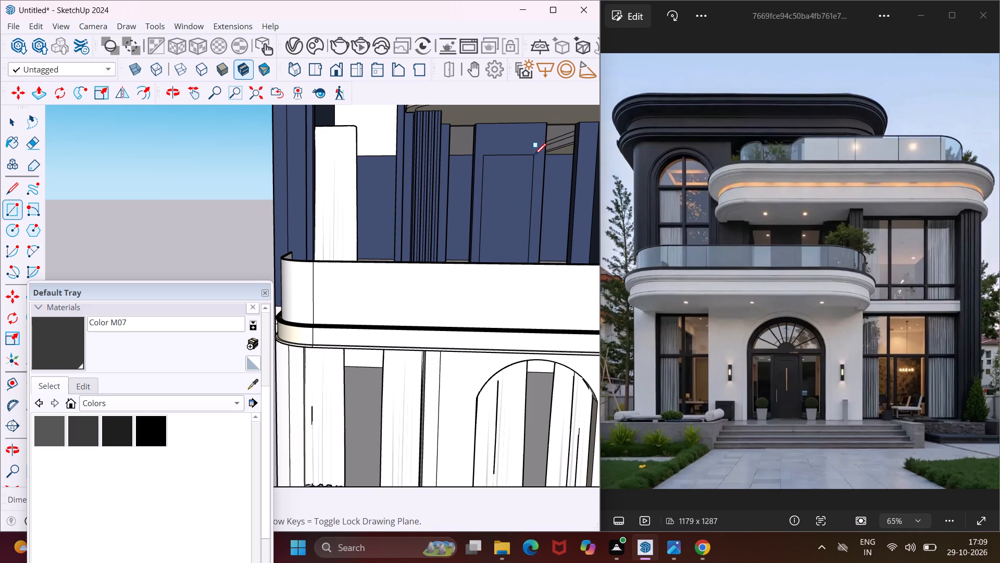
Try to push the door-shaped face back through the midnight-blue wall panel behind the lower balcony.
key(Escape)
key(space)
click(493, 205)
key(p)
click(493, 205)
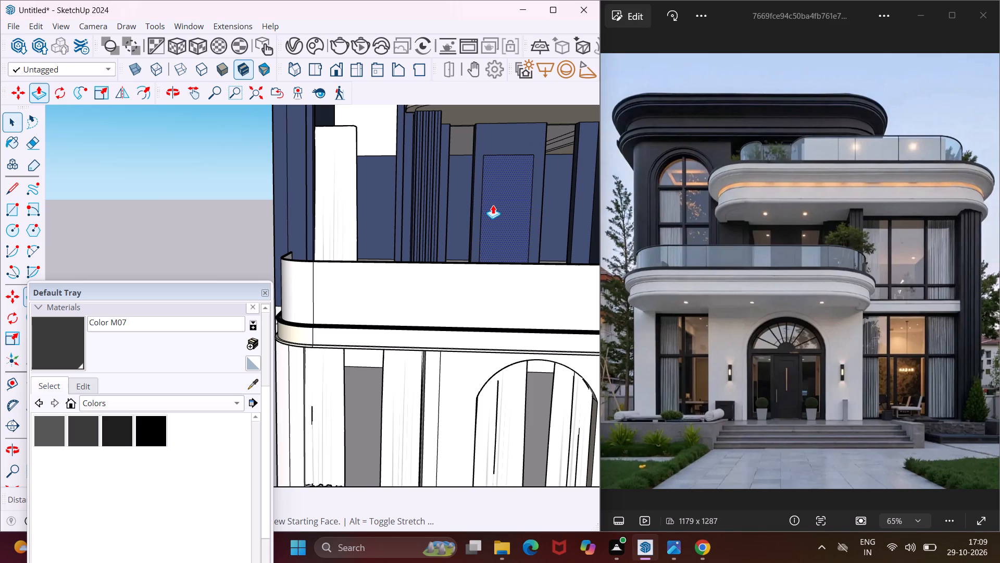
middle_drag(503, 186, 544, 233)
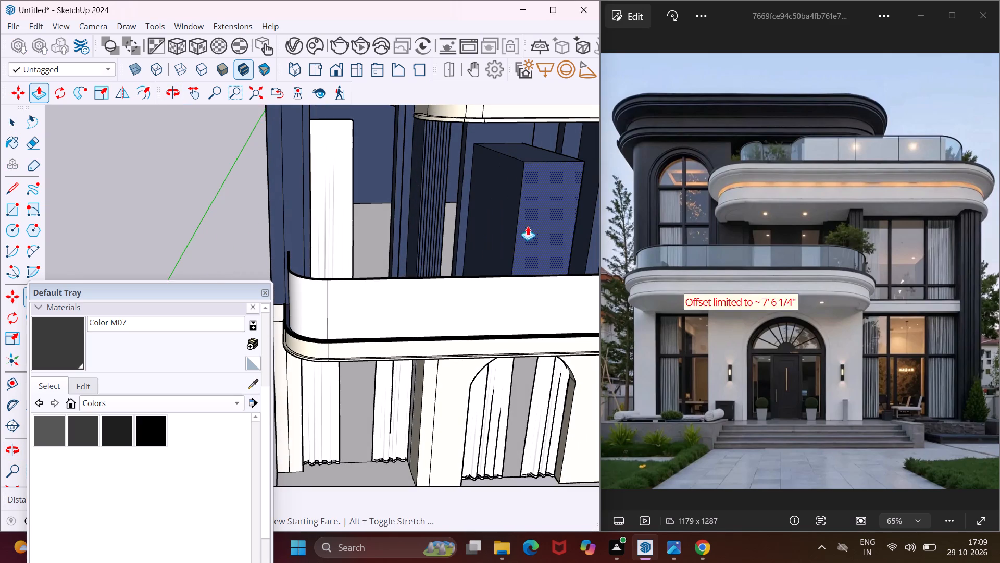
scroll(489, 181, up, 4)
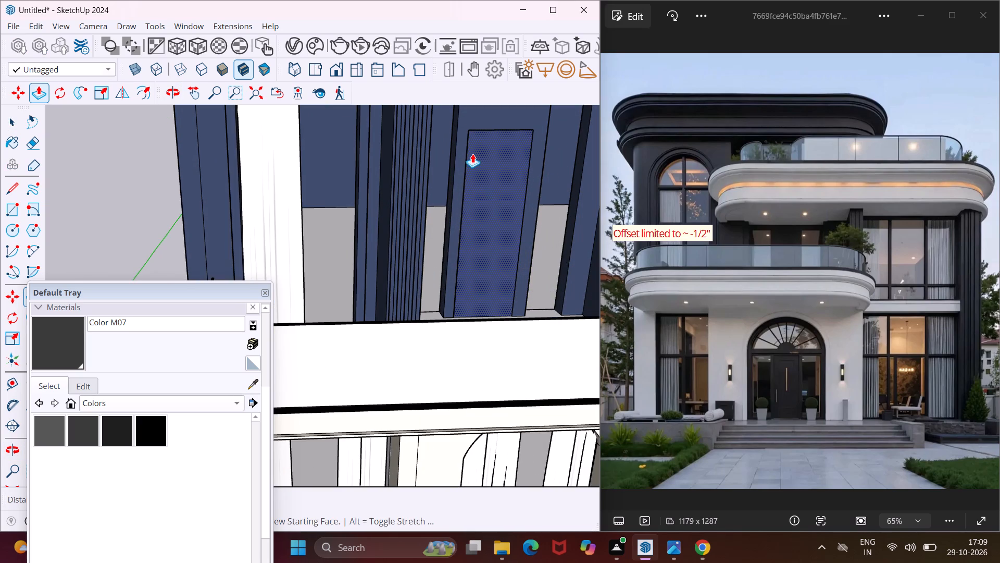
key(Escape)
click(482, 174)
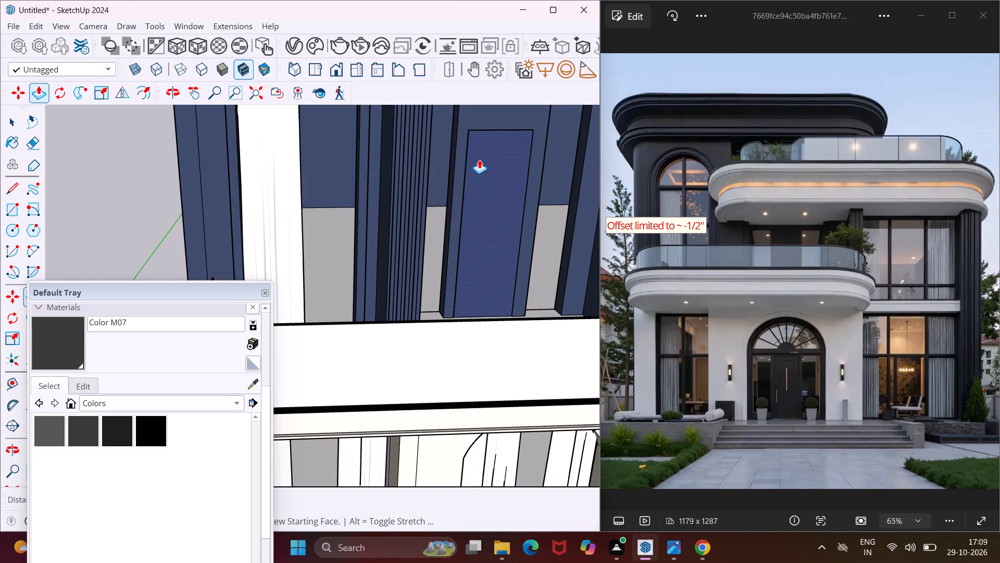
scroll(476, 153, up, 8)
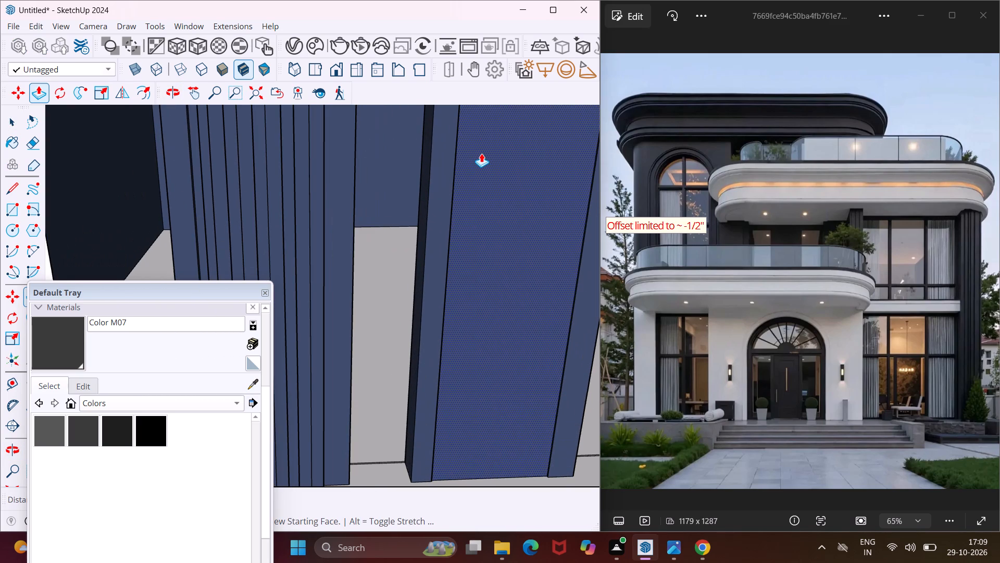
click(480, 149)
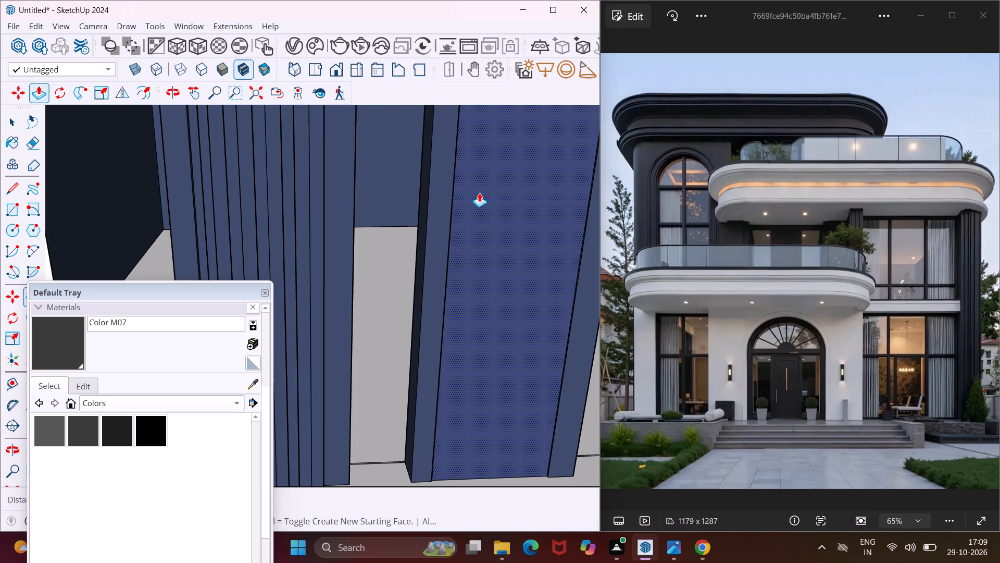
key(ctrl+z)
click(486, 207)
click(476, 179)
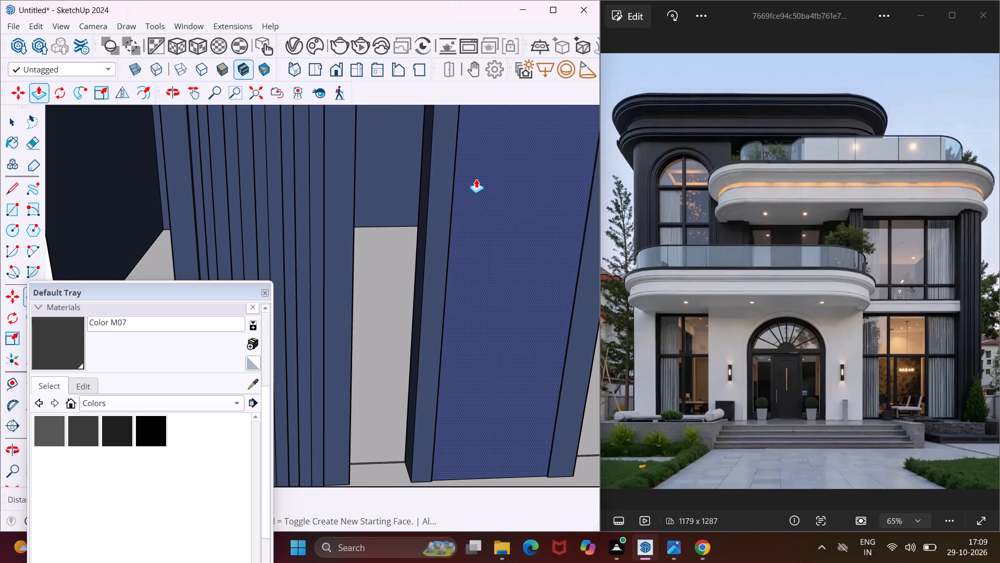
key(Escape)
Delete the door rectangle's midnight-blue front face and the white back face behind it to open a doorway in the balcony wall panel.
key(space)
click(478, 187)
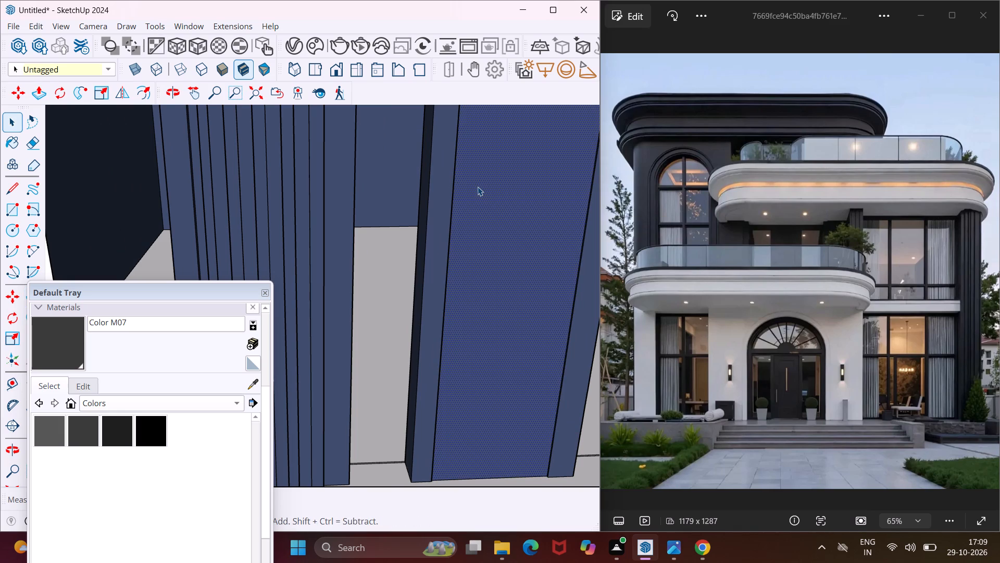
key(Delete)
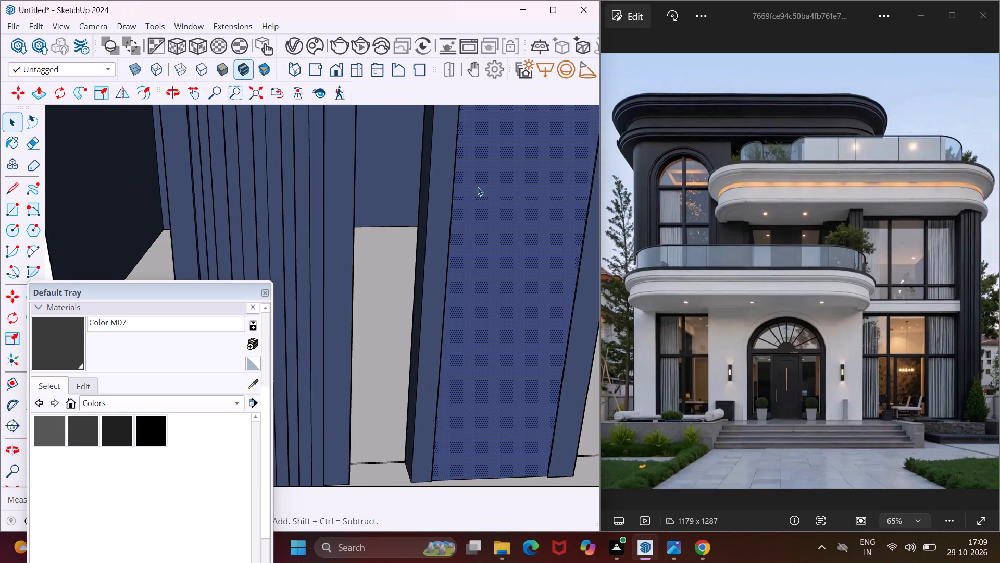
click(485, 225)
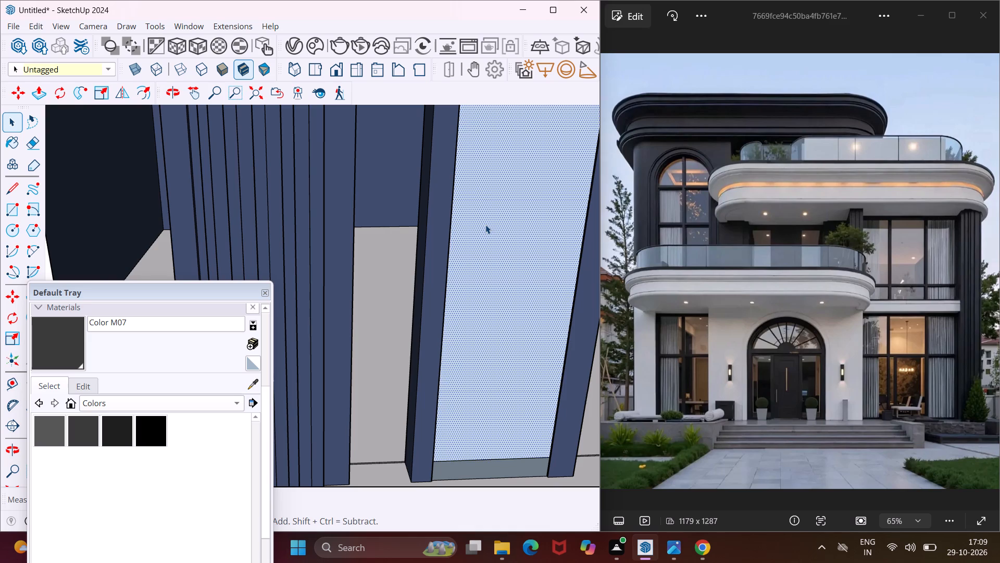
scroll(485, 225, down, 3)
key(Delete)
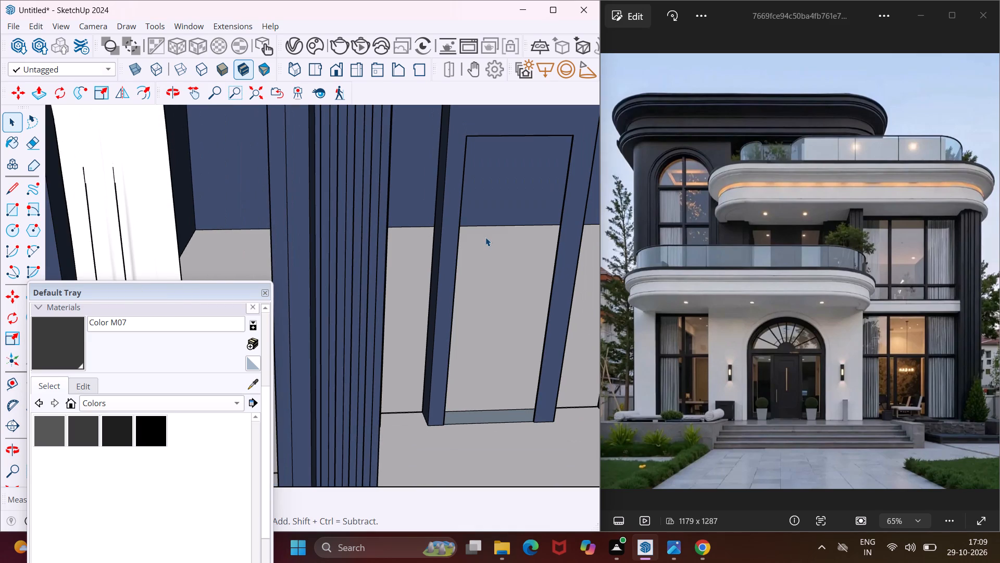
Rotate the Door 243 053 model half a turn about the vertical axis, pivoting on a ground point just in front of it.
middle_drag(493, 285, 336, 276)
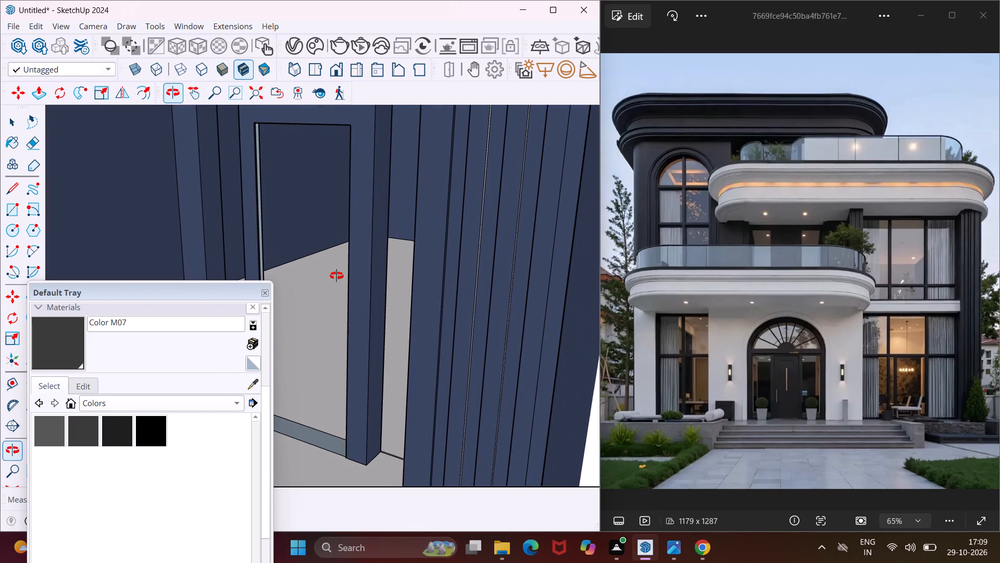
middle_drag(336, 276, 507, 263)
scroll(493, 238, down, 14)
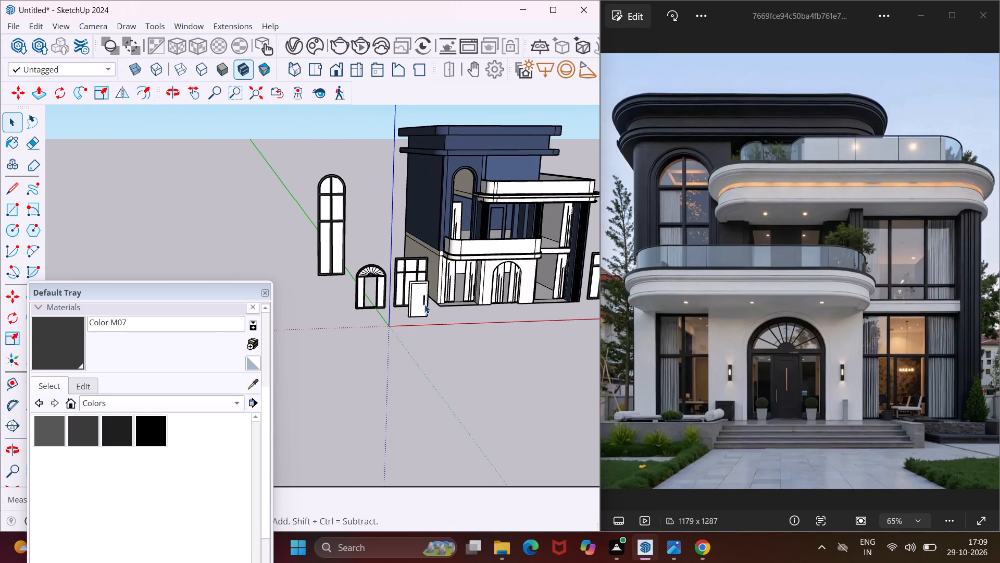
scroll(423, 304, up, 3)
middle_drag(423, 304, 422, 369)
scroll(410, 353, up, 4)
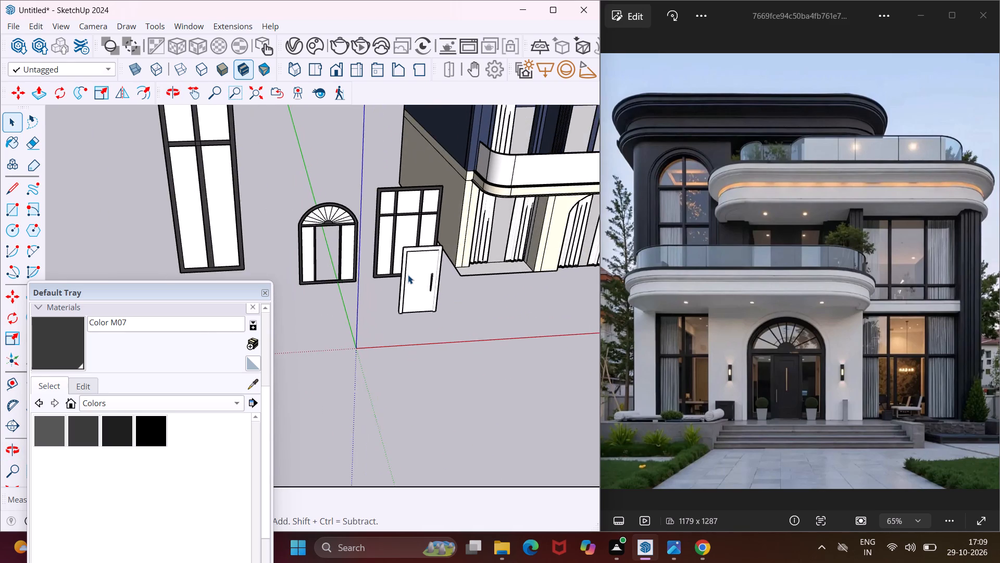
scroll(408, 275, up, 3)
click(407, 285)
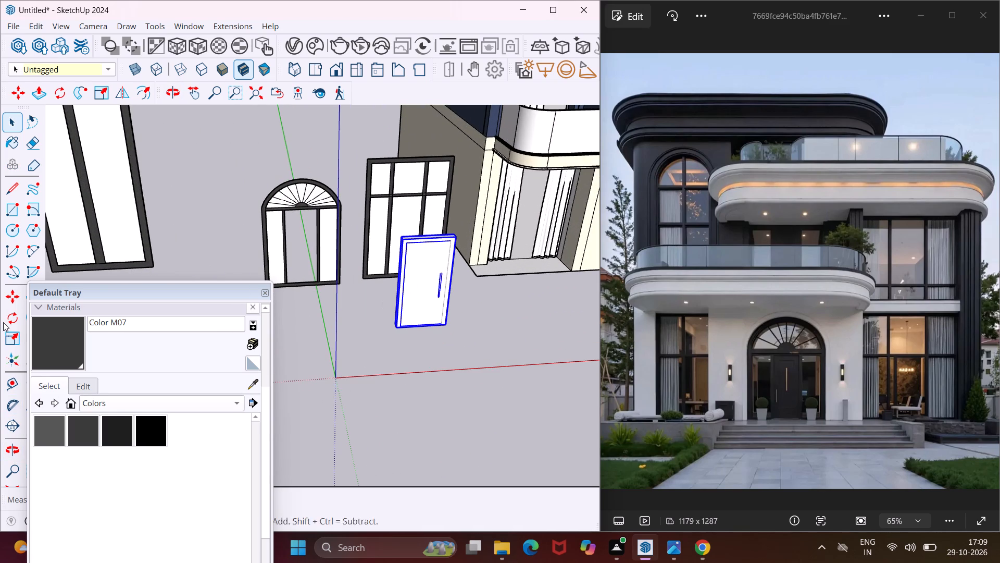
click(10, 325)
scroll(407, 356, up, 3)
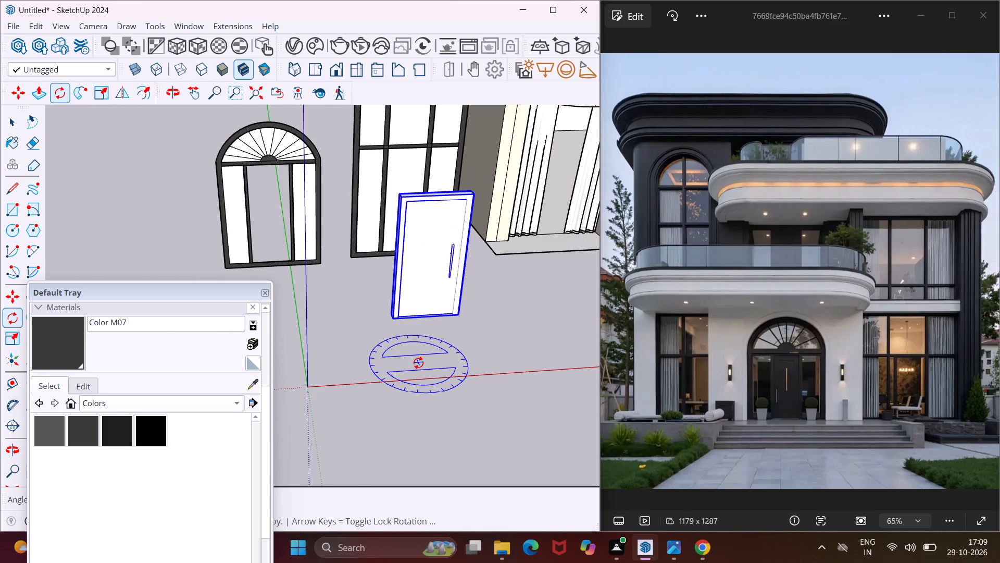
click(418, 363)
click(459, 361)
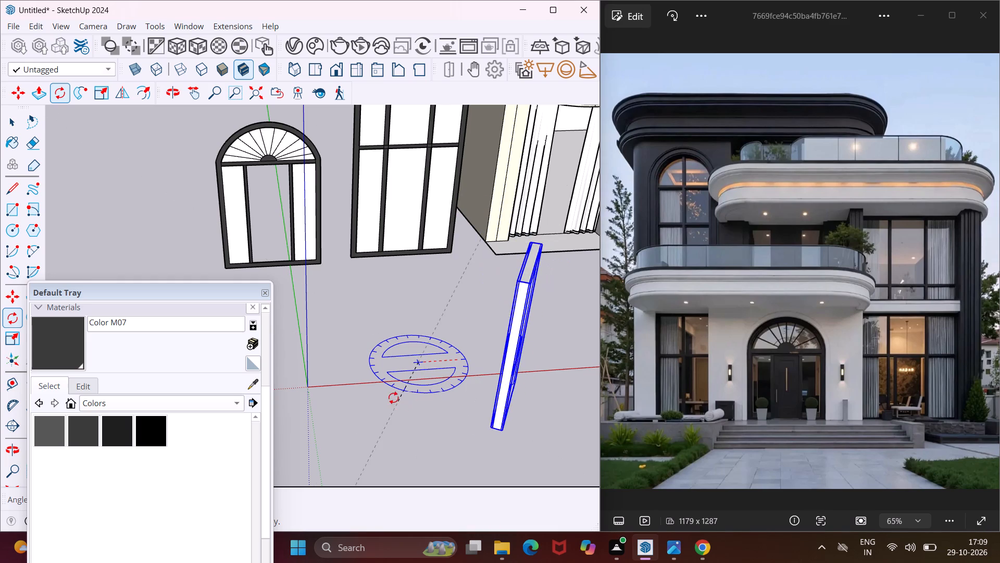
click(370, 361)
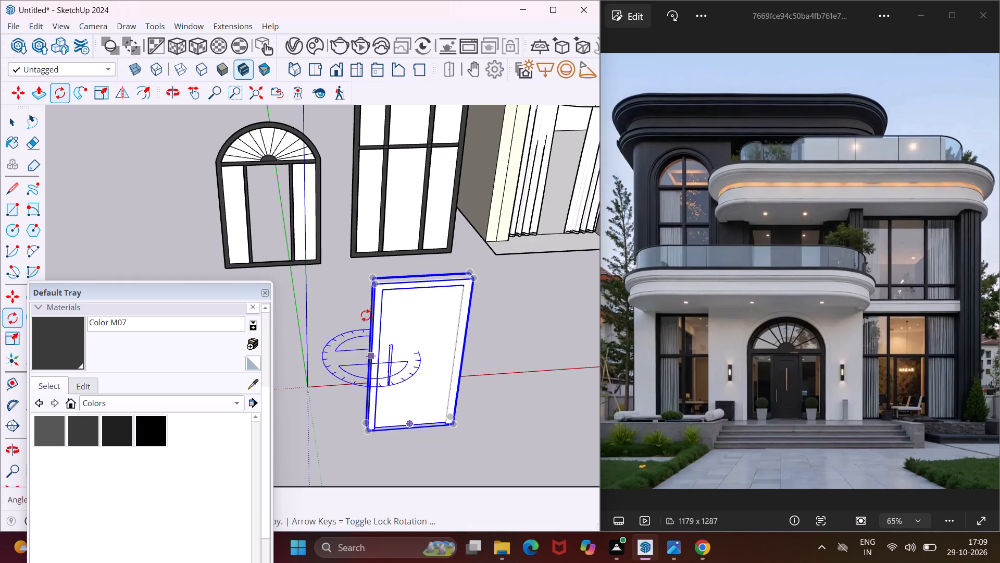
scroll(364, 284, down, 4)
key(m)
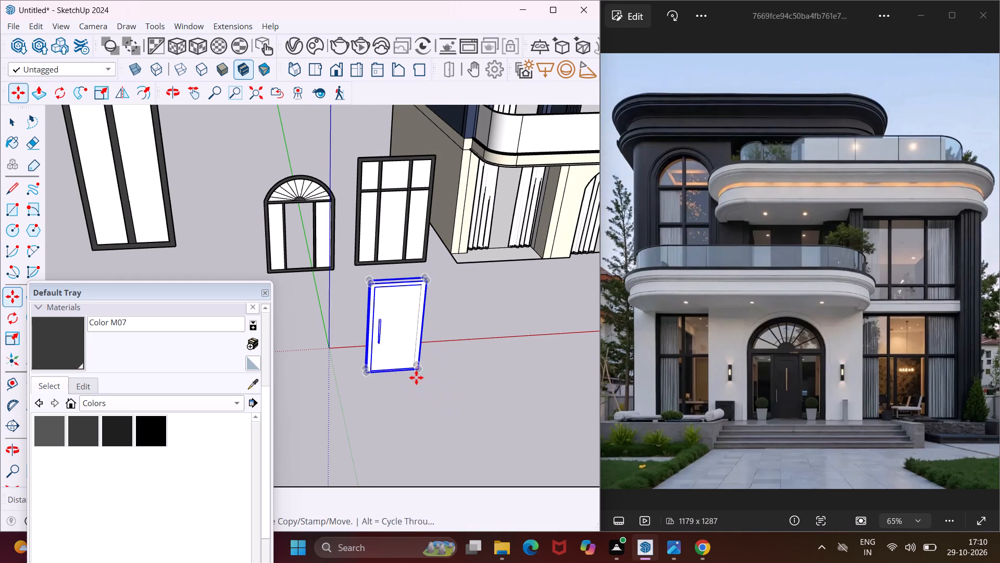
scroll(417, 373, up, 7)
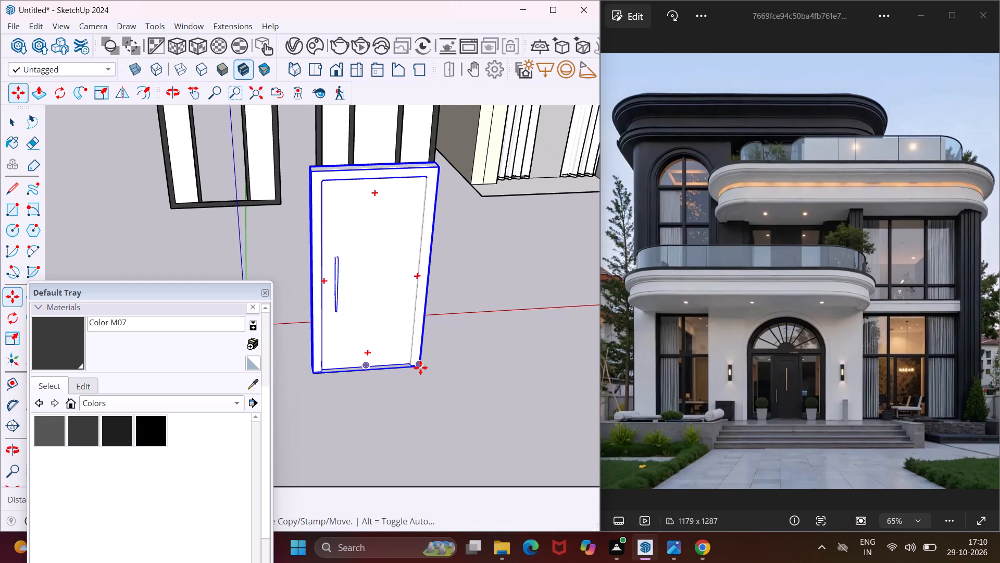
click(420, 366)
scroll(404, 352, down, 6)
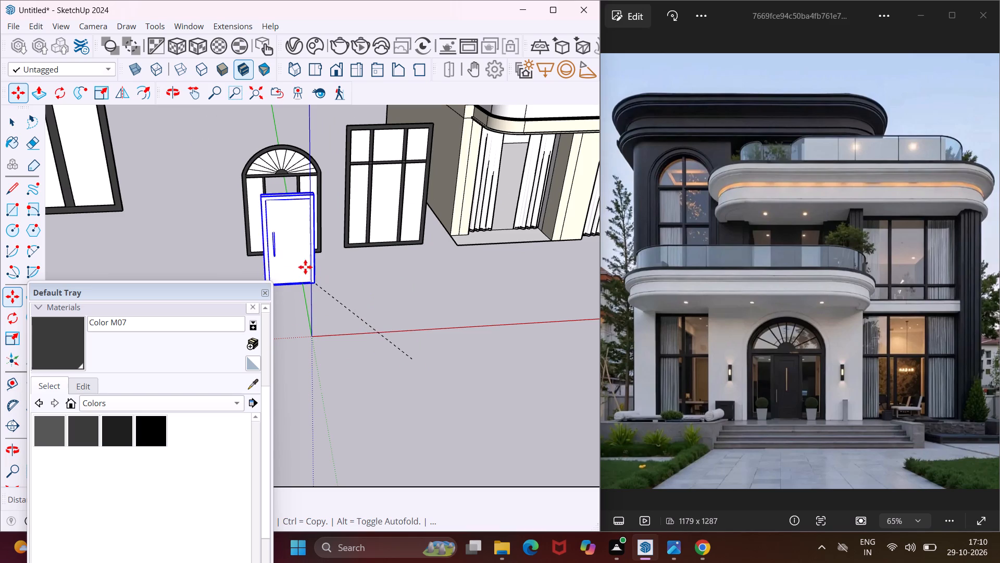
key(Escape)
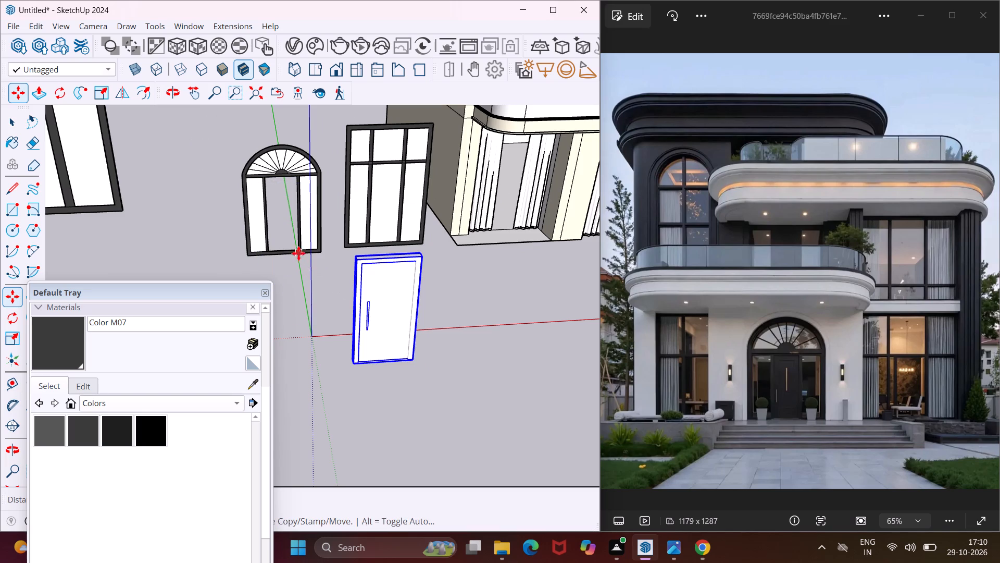
Copy the rotated door by its bottom corner to a spot just in front of the arched frame beside the villa.
scroll(298, 247, up, 2)
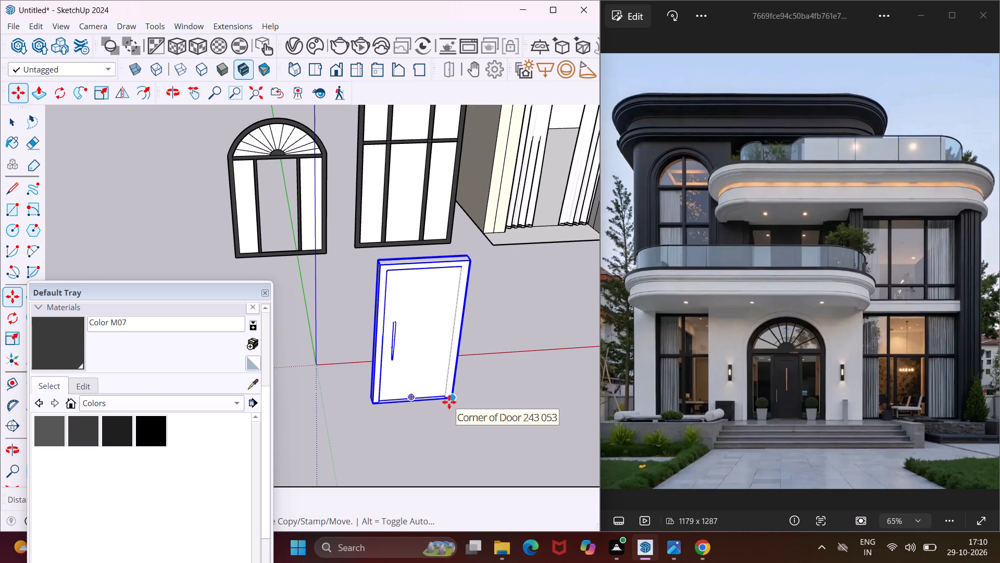
click(452, 401)
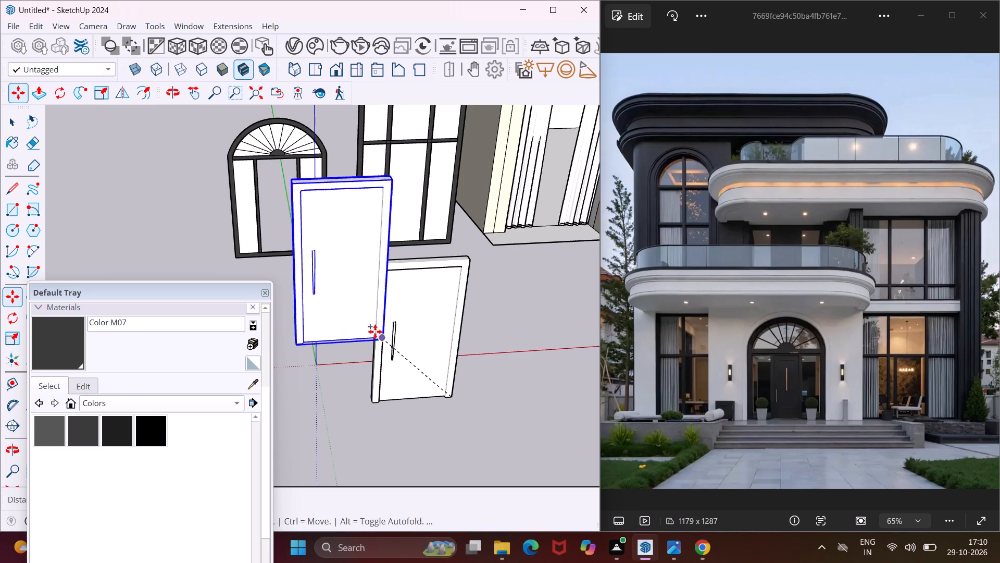
scroll(309, 270, up, 7)
middle_drag(304, 262, 270, 298)
click(301, 285)
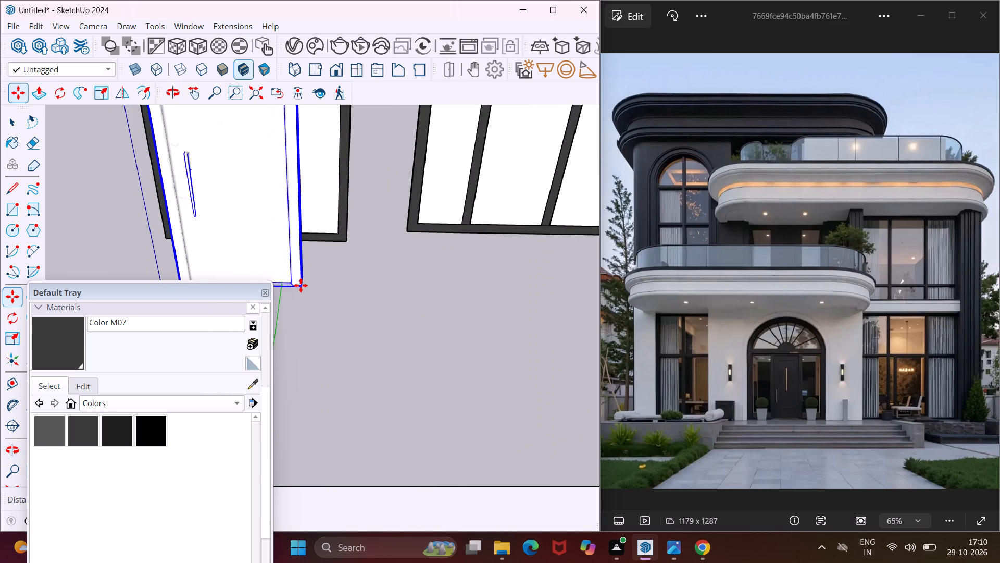
Scale the copied door down uniformly from its upper corner to roughly the width of the arched frame's central opening.
scroll(307, 281, down, 8)
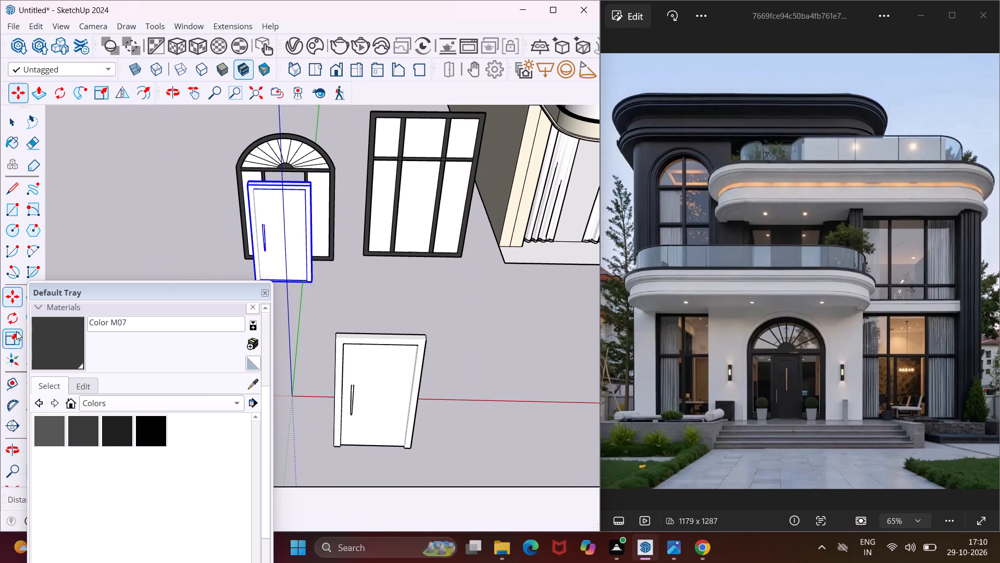
click(12, 335)
scroll(227, 211, up, 4)
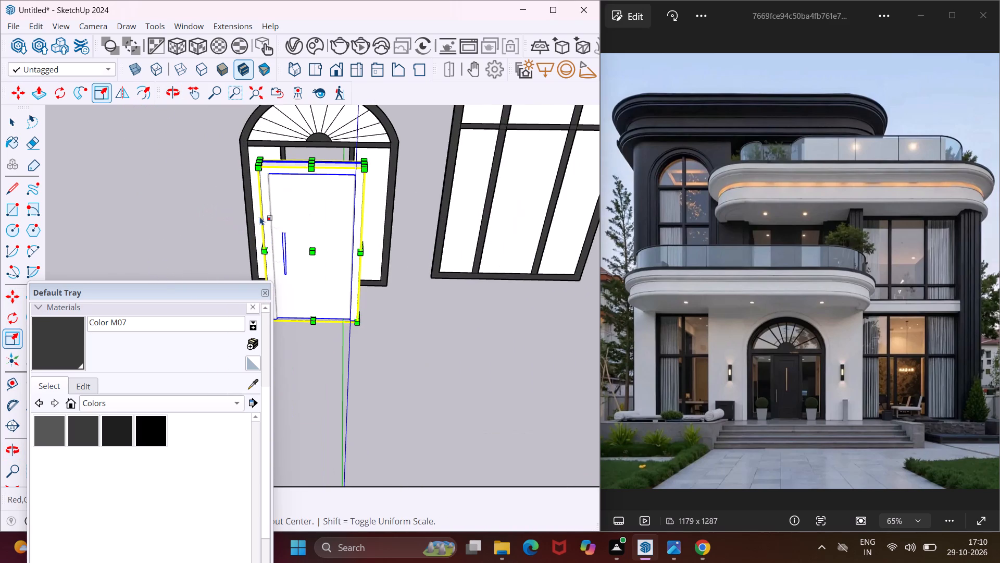
click(259, 167)
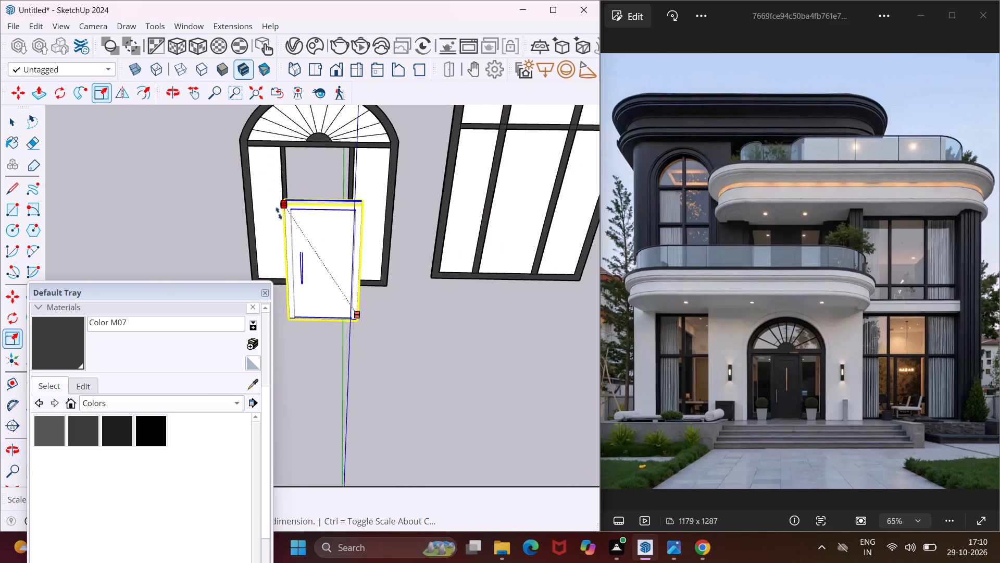
click(284, 222)
Scale the copied door along its depth only, making it a much thinner slab.
scroll(314, 260, up, 4)
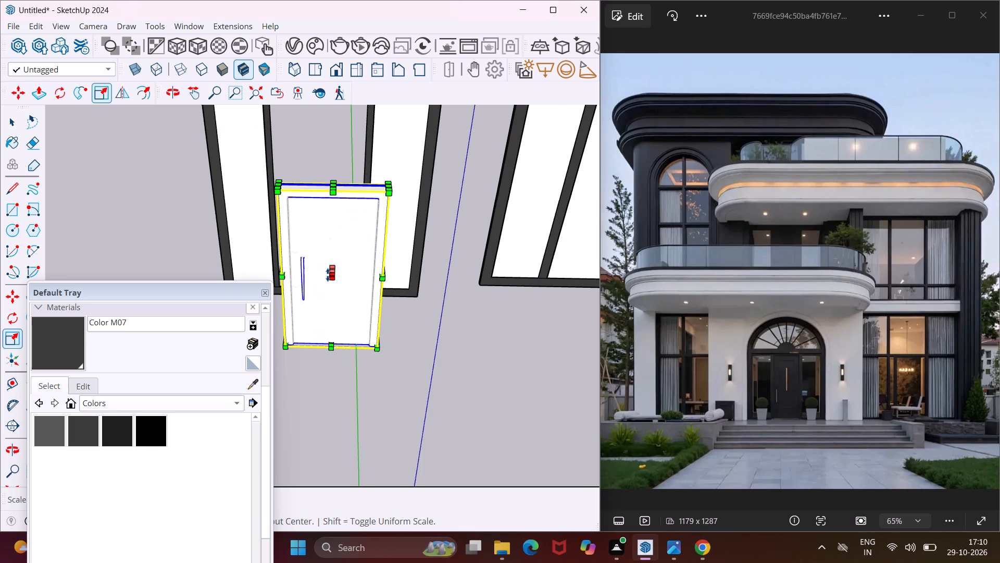
click(328, 275)
click(328, 271)
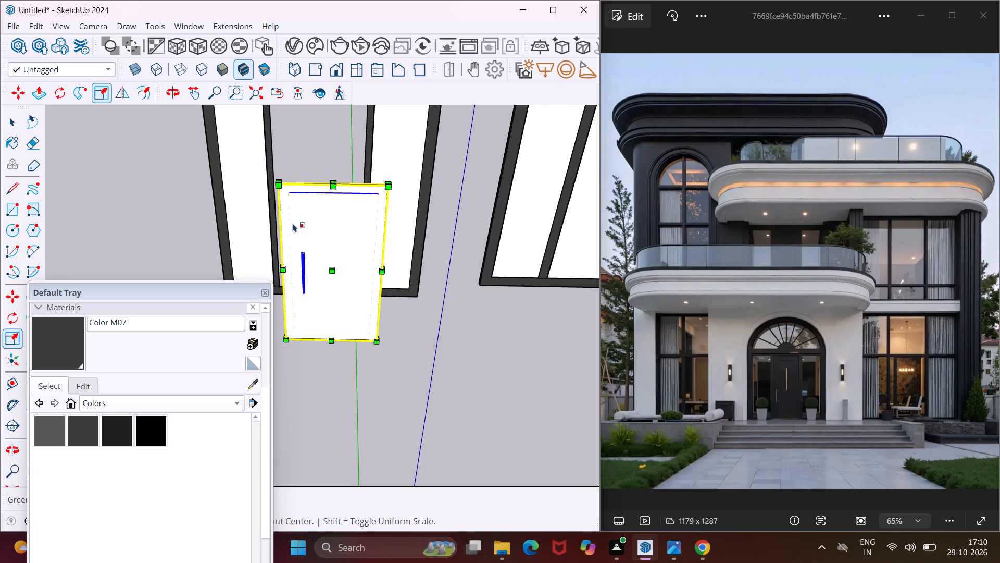
Move the thin door copy by its bottom corner into the lower corner of the arched frame's central opening, against the dark mullion.
key(m)
scroll(378, 345, up, 1)
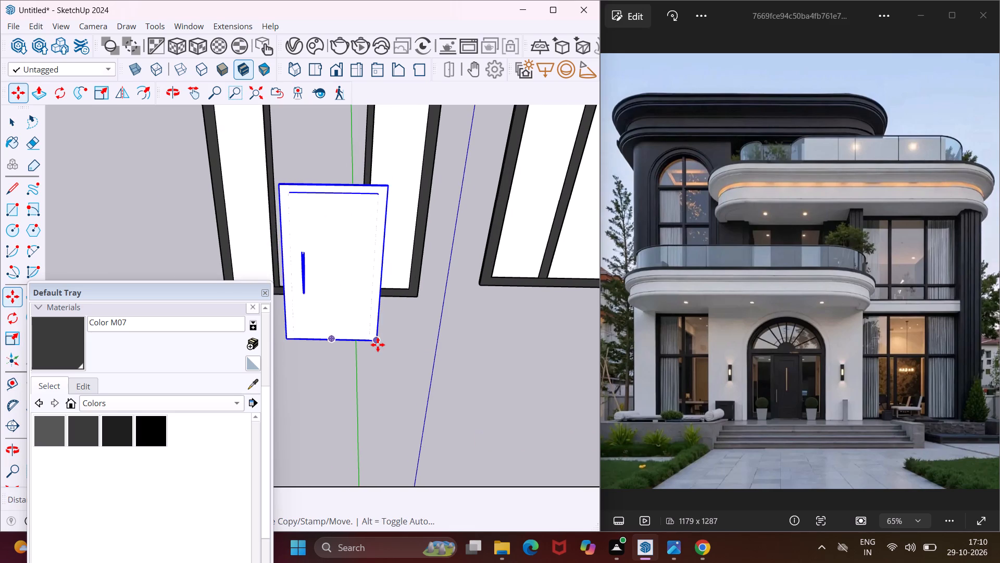
scroll(378, 345, up, 7)
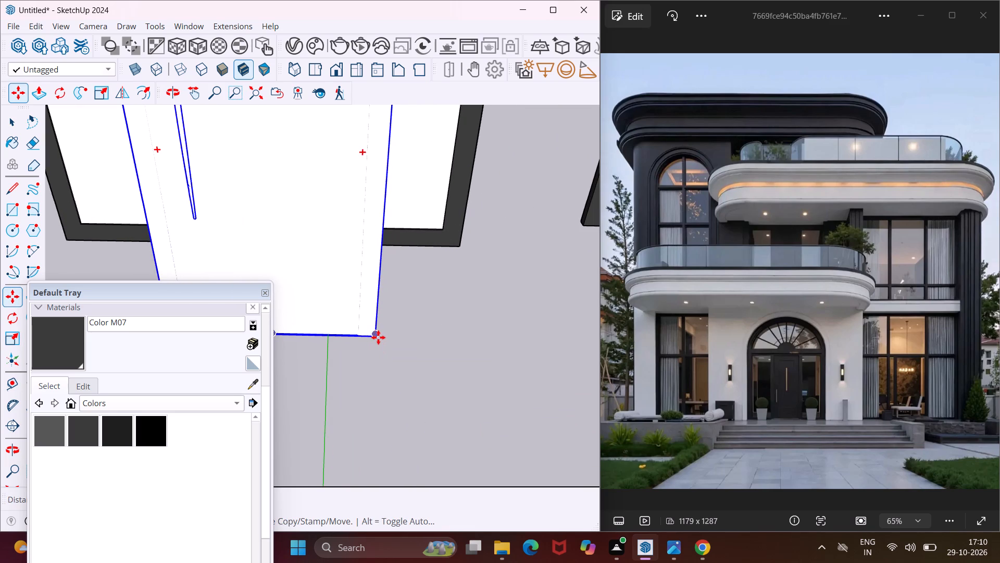
click(376, 336)
scroll(340, 290, down, 6)
scroll(337, 251, up, 10)
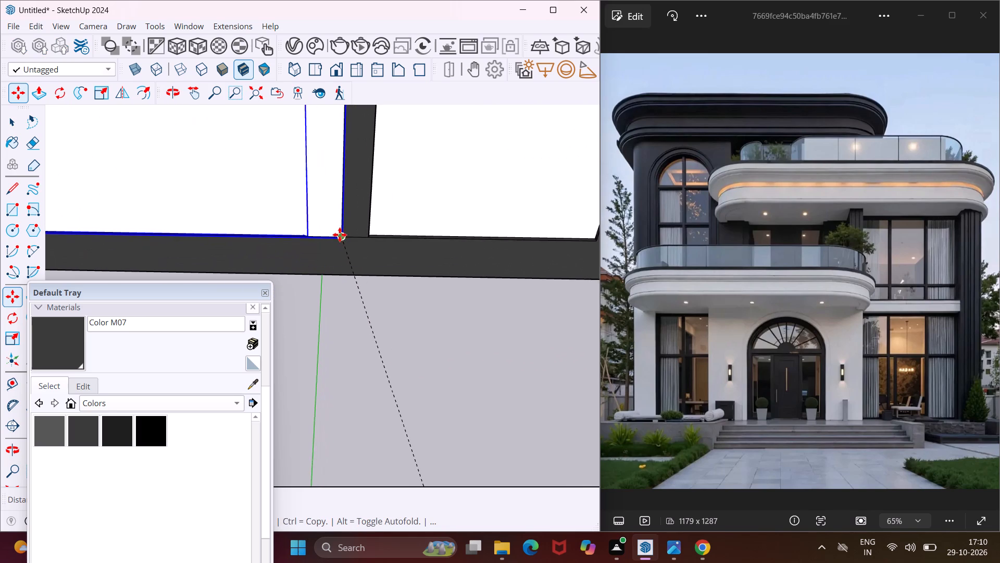
scroll(340, 235, up, 5)
click(341, 240)
middle_drag(339, 233, 406, 244)
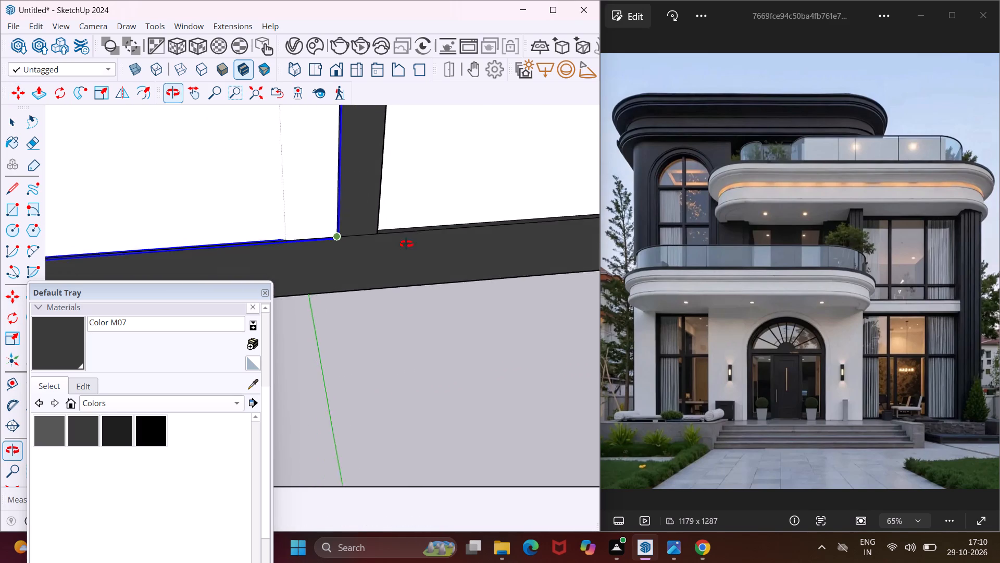
middle_drag(406, 244, 451, 252)
scroll(450, 250, down, 18)
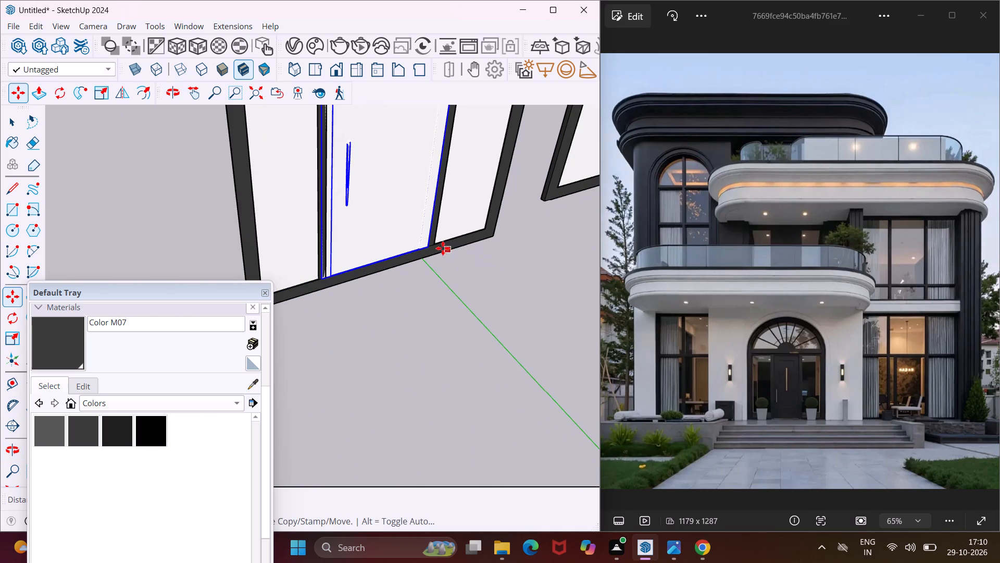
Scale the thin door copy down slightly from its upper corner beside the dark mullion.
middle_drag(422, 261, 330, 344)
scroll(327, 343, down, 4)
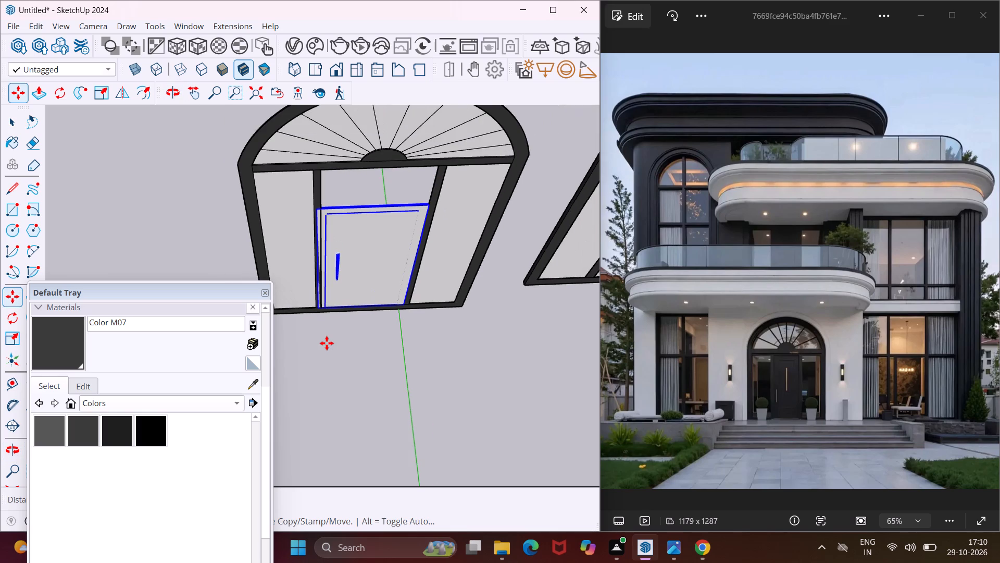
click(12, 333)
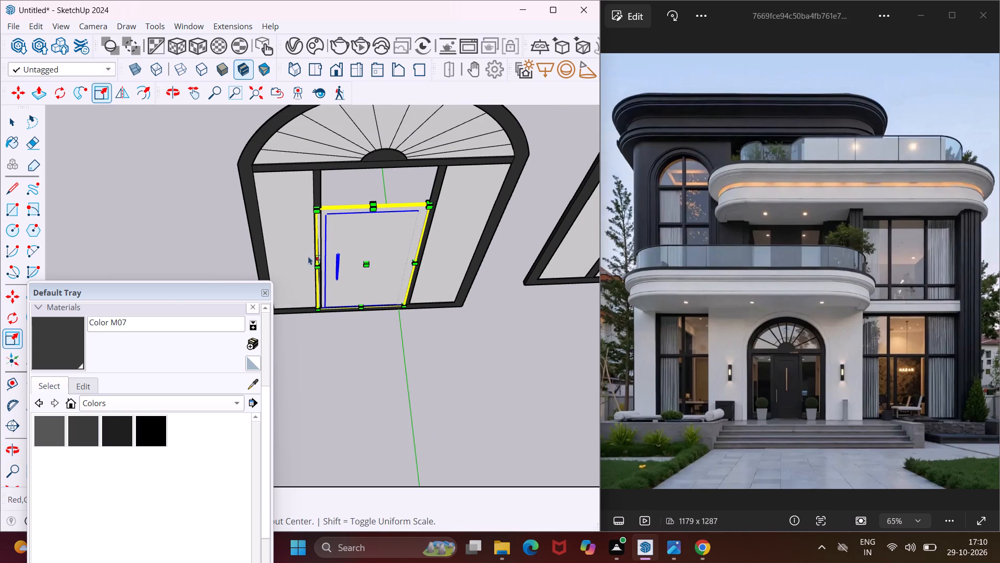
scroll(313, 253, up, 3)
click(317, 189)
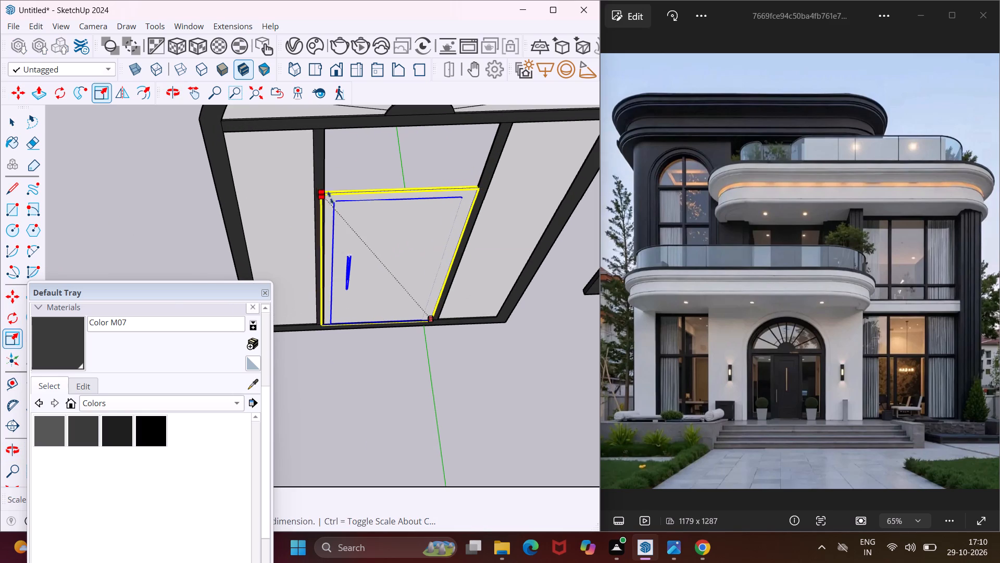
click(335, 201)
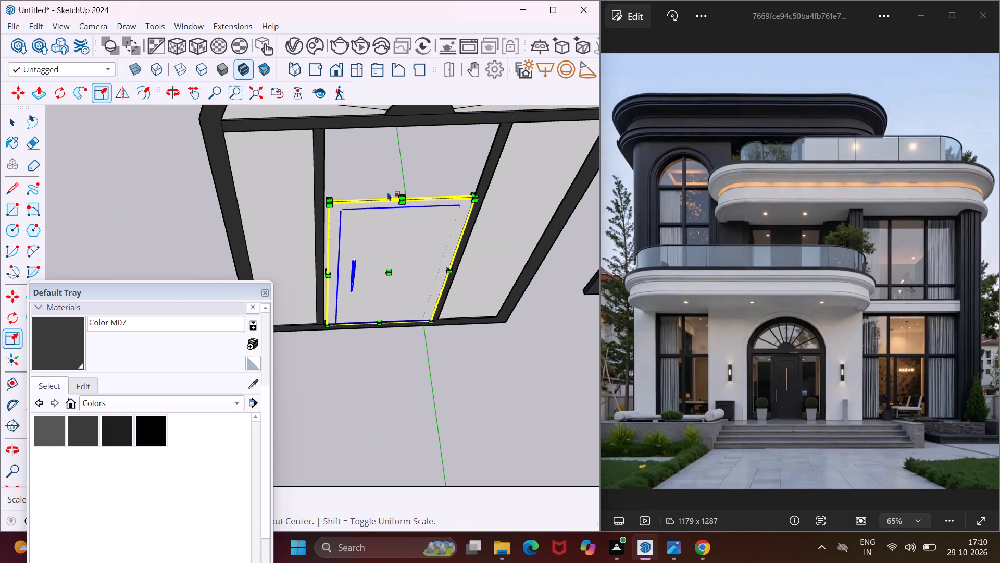
Stretch the thin door copy's height up to the underside of the arched frame's crossbar.
scroll(399, 189, up, 8)
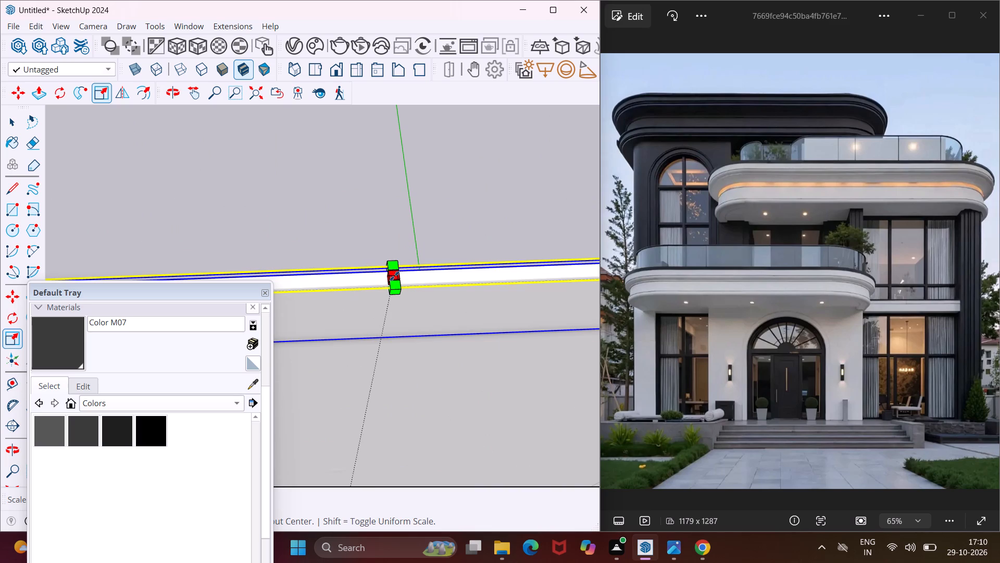
click(394, 276)
scroll(387, 230, down, 17)
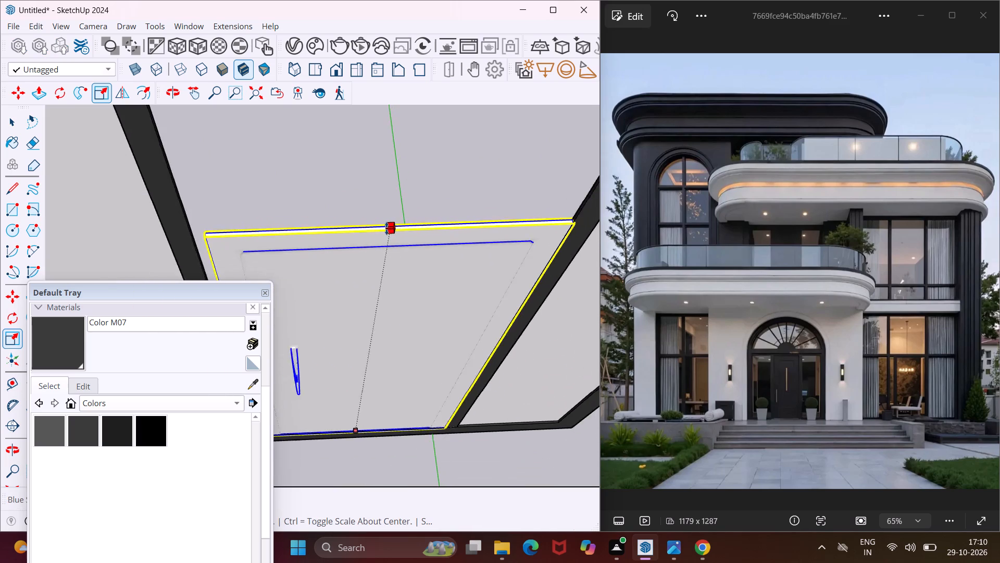
scroll(386, 228, down, 10)
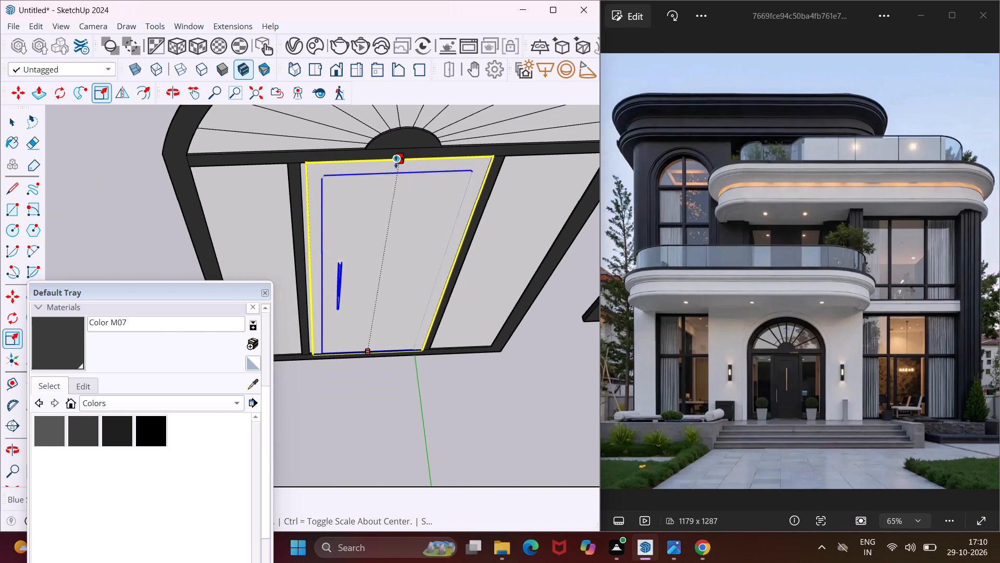
click(396, 162)
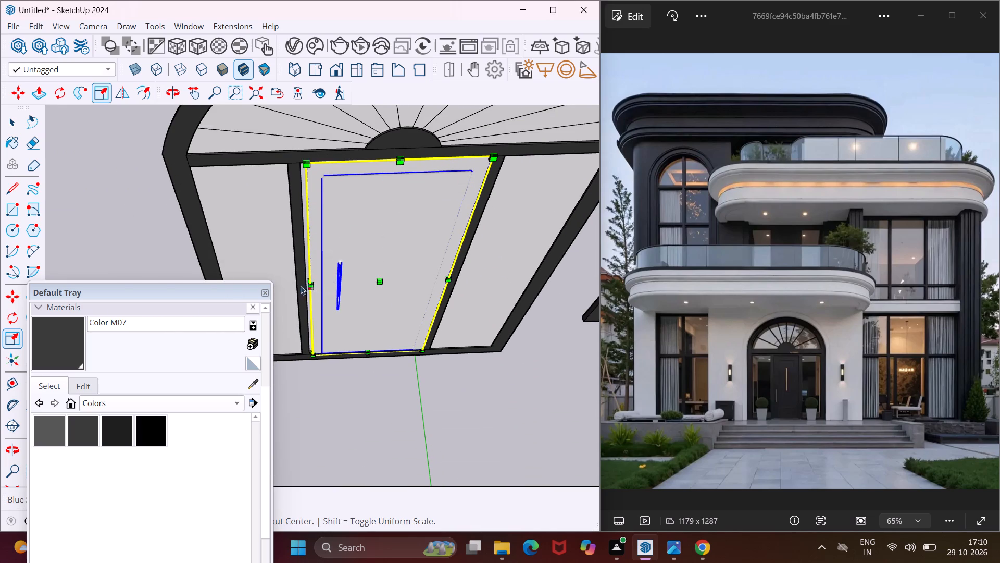
Widen the thin door copy sideways until its handle-side edge meets the dark mullion of the central opening.
scroll(303, 279, up, 20)
scroll(333, 298, down, 3)
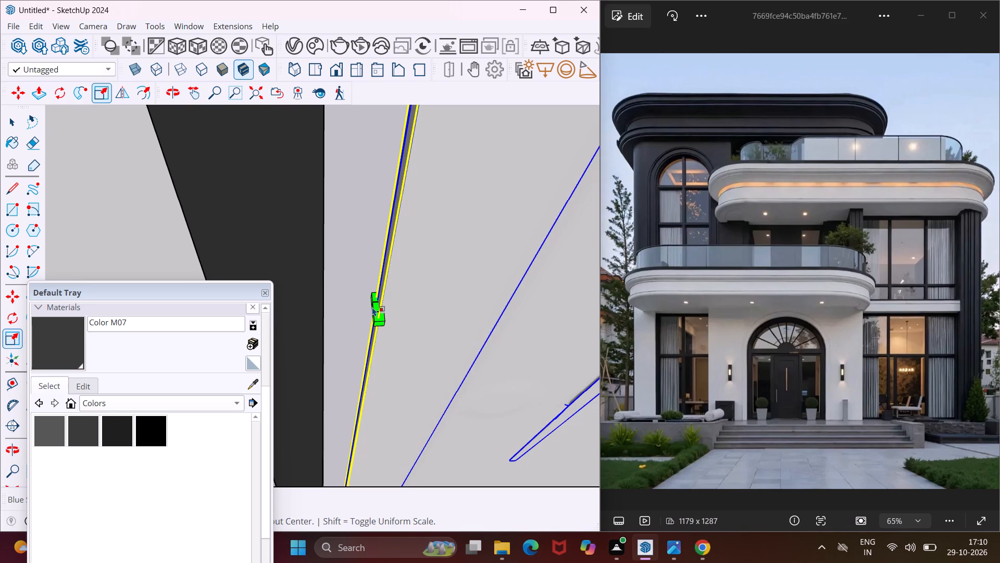
click(376, 305)
scroll(343, 305, down, 3)
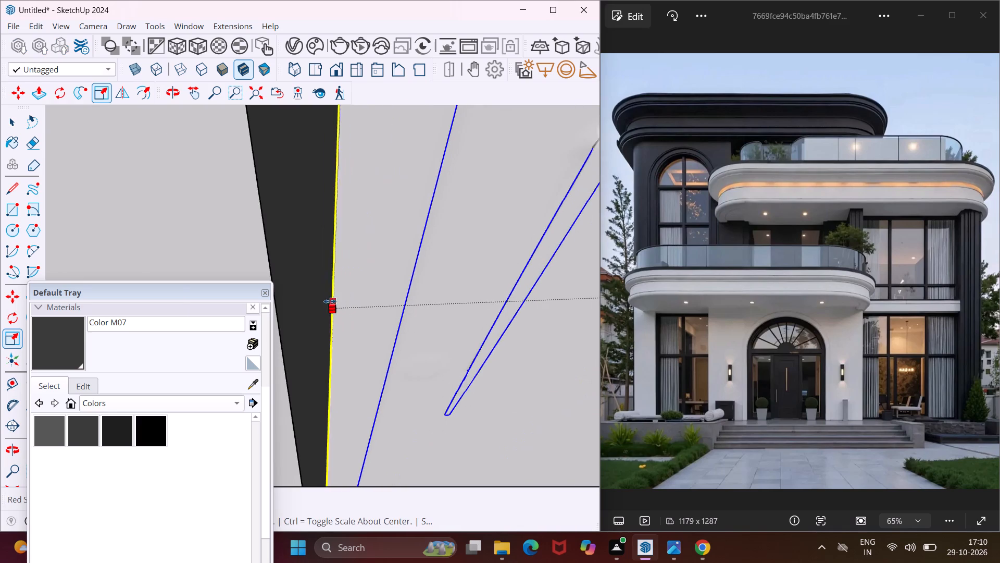
click(326, 299)
scroll(321, 257, down, 11)
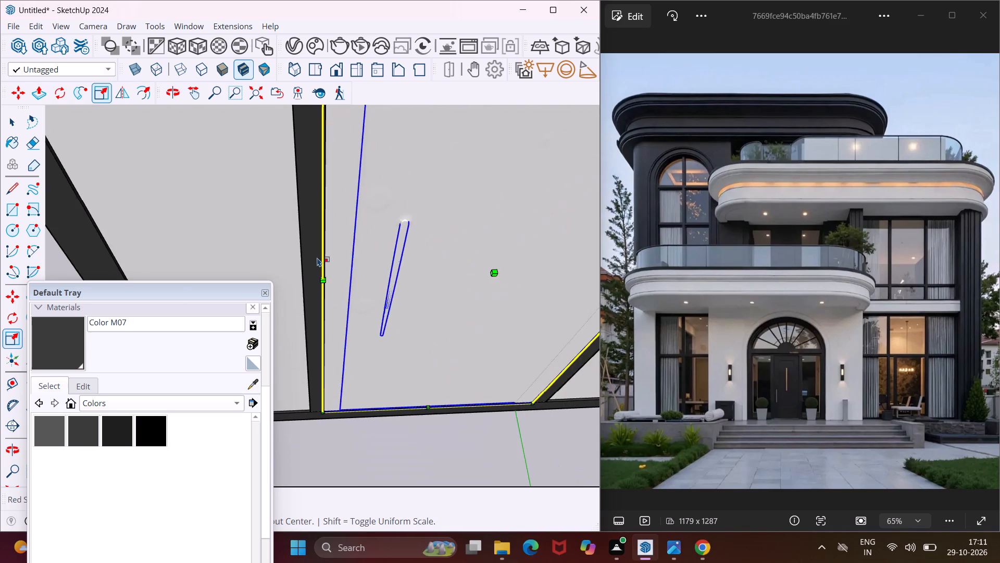
scroll(317, 258, down, 17)
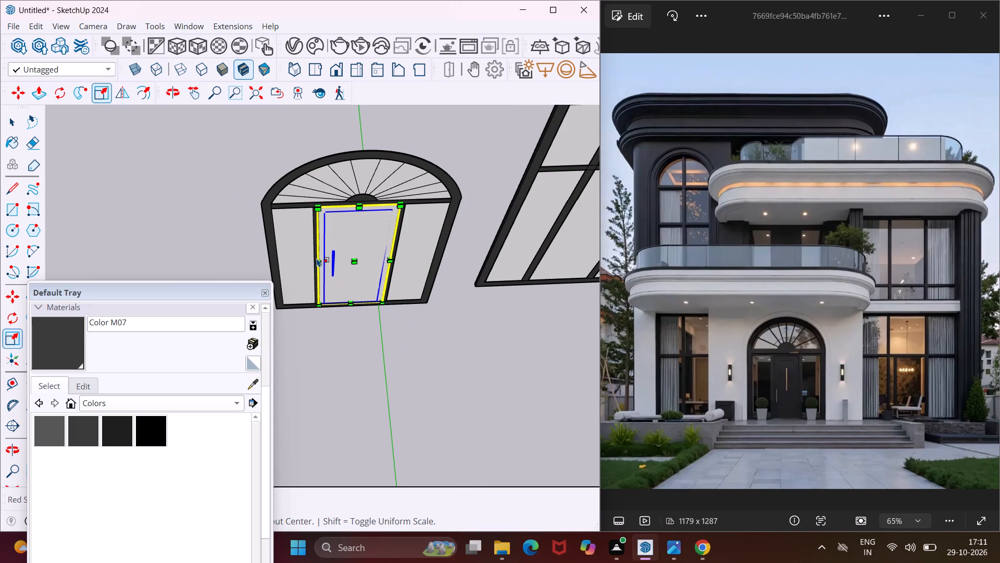
key(Escape)
key(space)
Move the arched frame with its fitted door by its bottom corner into the villa's arched ground-floor entrance.
middle_drag(361, 303, 371, 143)
scroll(380, 255, down, 4)
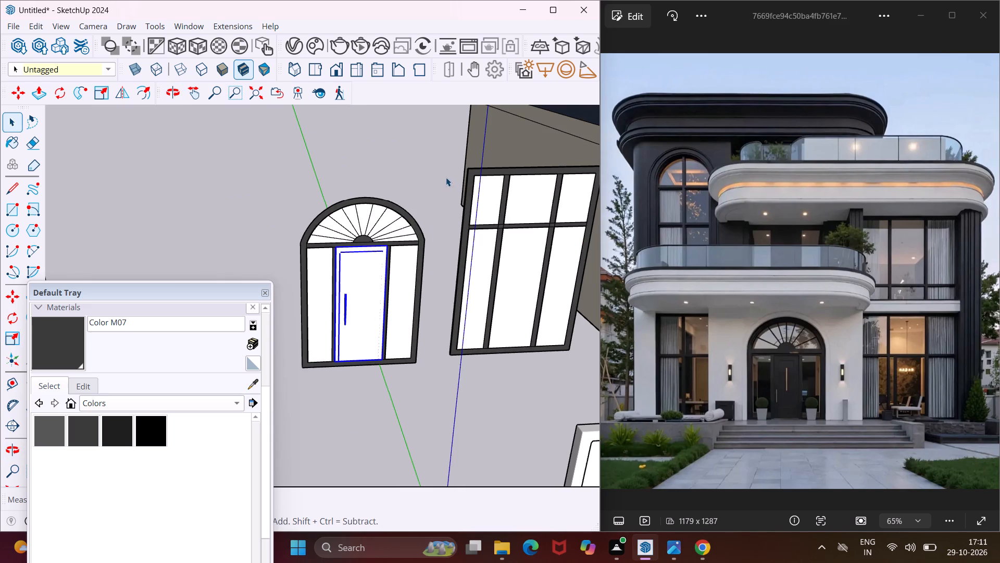
drag(444, 175, 291, 363)
drag(291, 363, 280, 378)
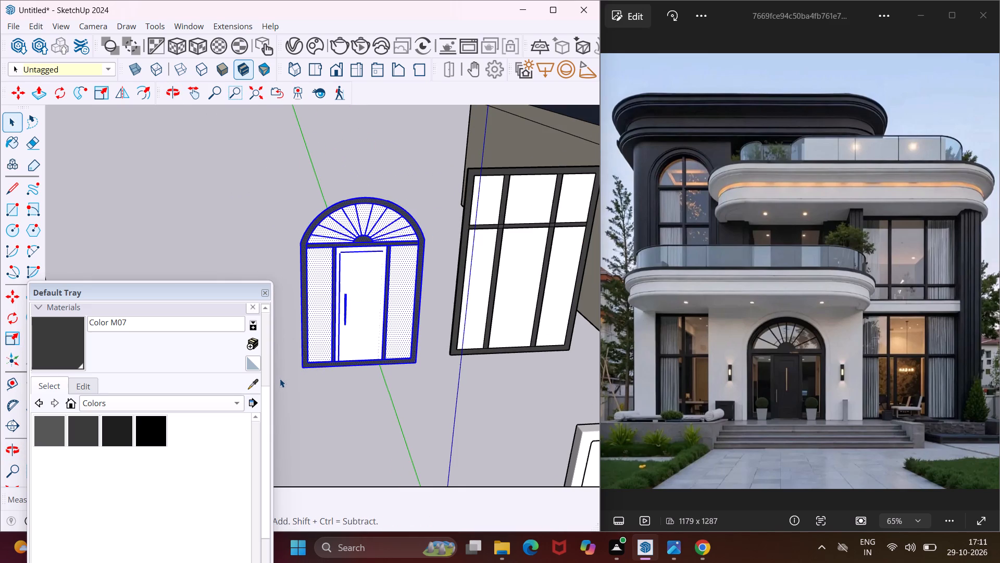
key(m)
scroll(414, 363, up, 3)
click(416, 365)
scroll(359, 286, down, 6)
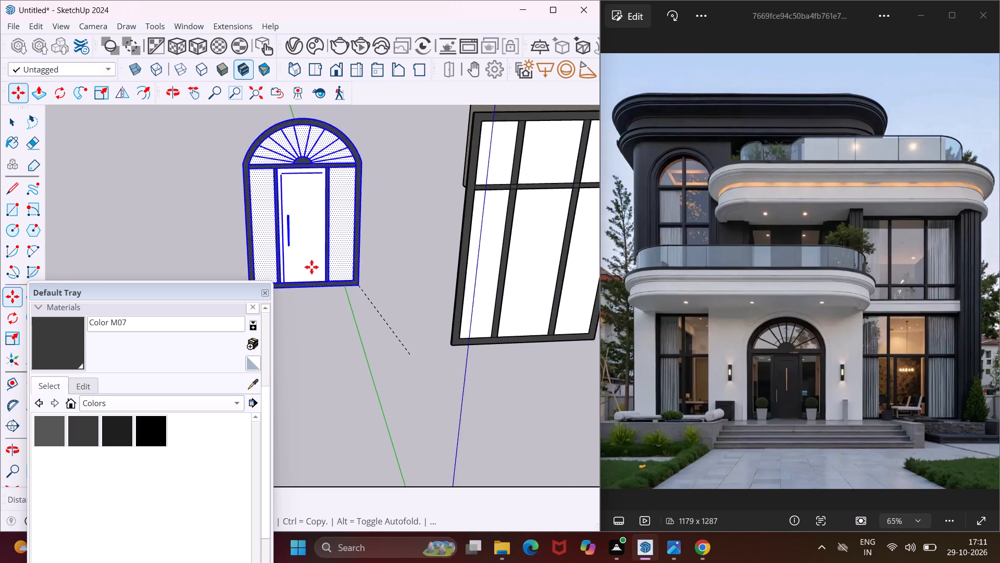
scroll(297, 259, down, 9)
scroll(544, 289, up, 2)
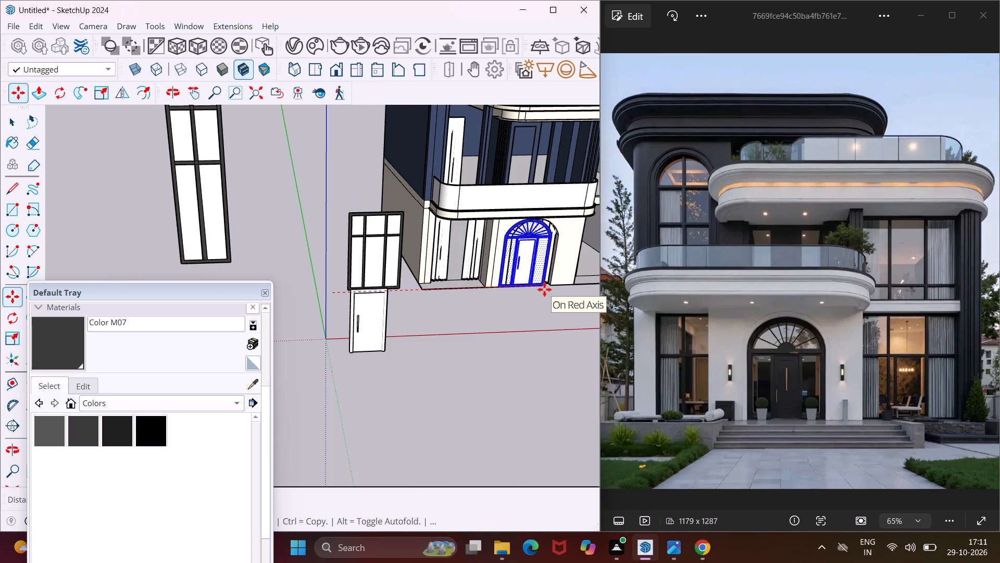
scroll(544, 289, up, 2)
scroll(556, 280, up, 19)
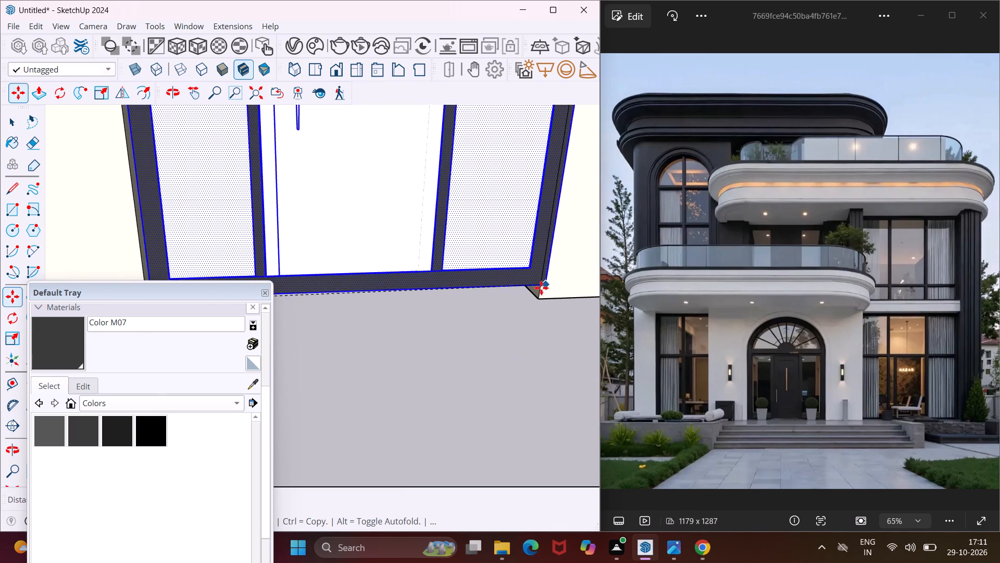
scroll(531, 290, up, 4)
click(531, 290)
scroll(518, 249, down, 6)
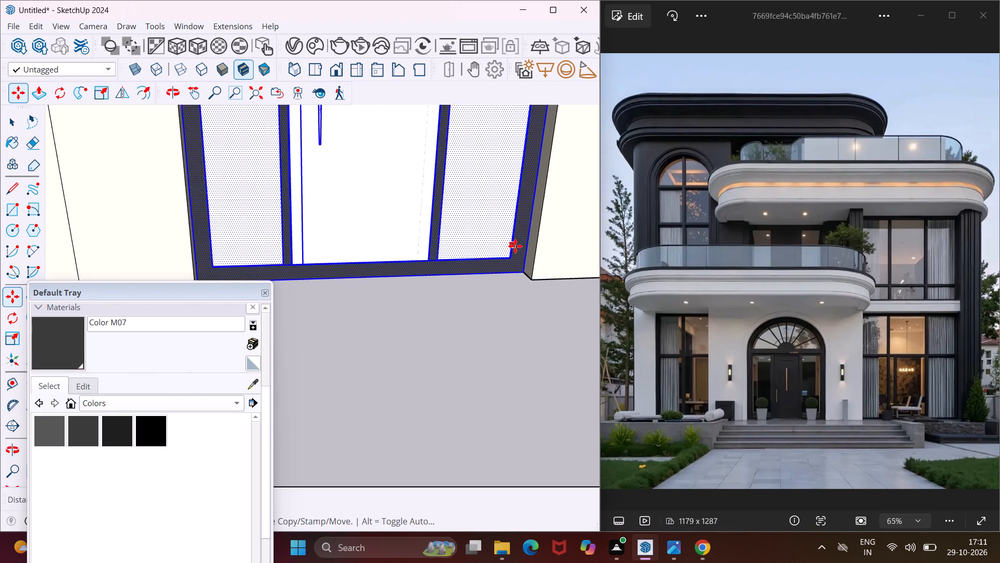
scroll(515, 246, down, 17)
scroll(512, 252, down, 5)
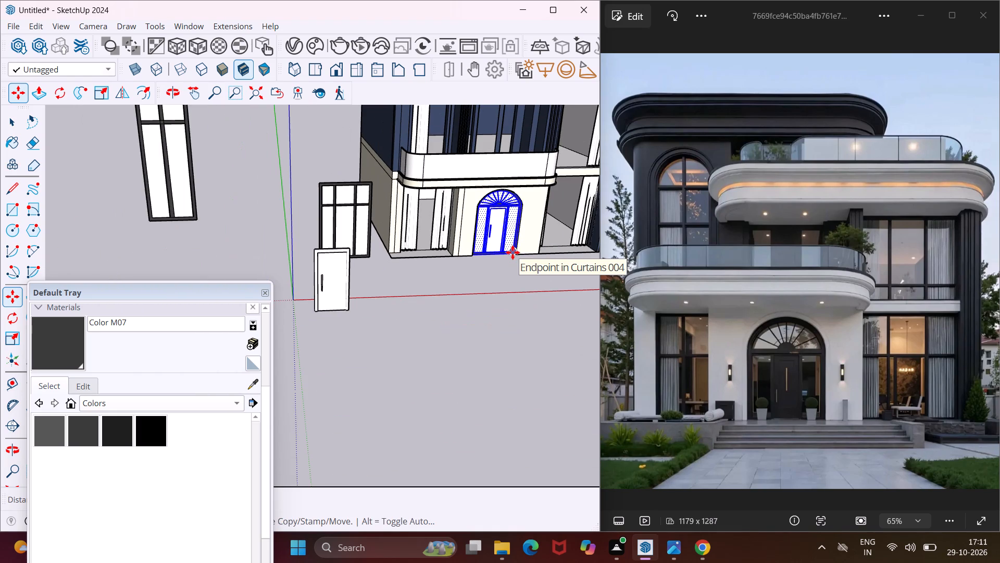
key(Escape)
key(space)
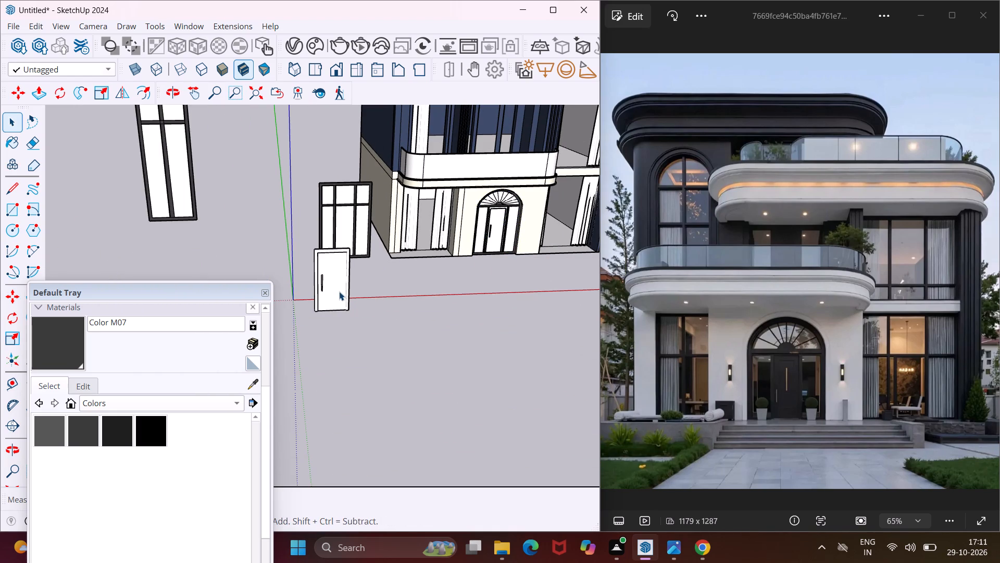
Move the remaining loose door by its bottom corner to the lower corner of the doorway in the upper balcony wall.
click(339, 291)
key(m)
scroll(348, 308, up, 2)
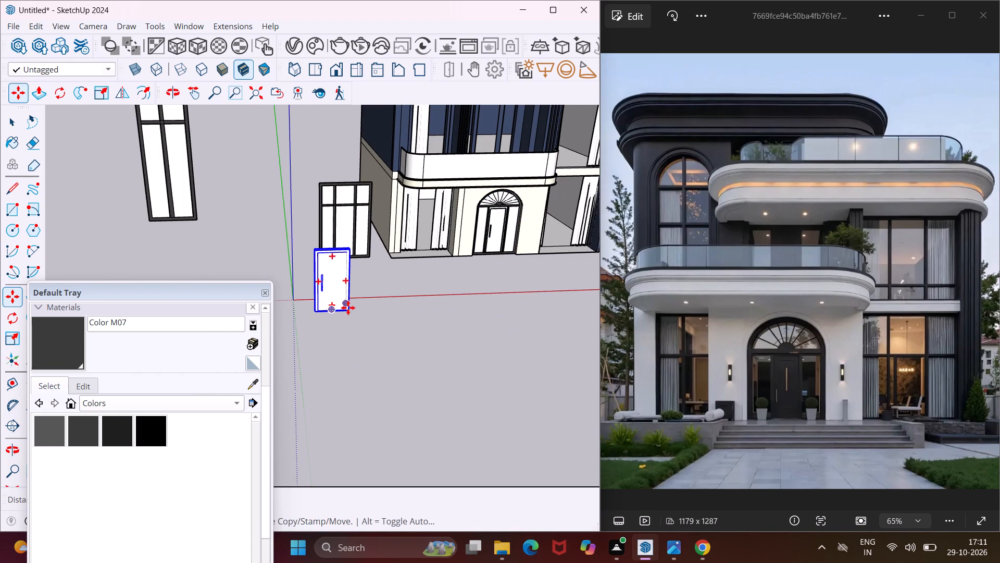
scroll(348, 308, up, 5)
click(349, 314)
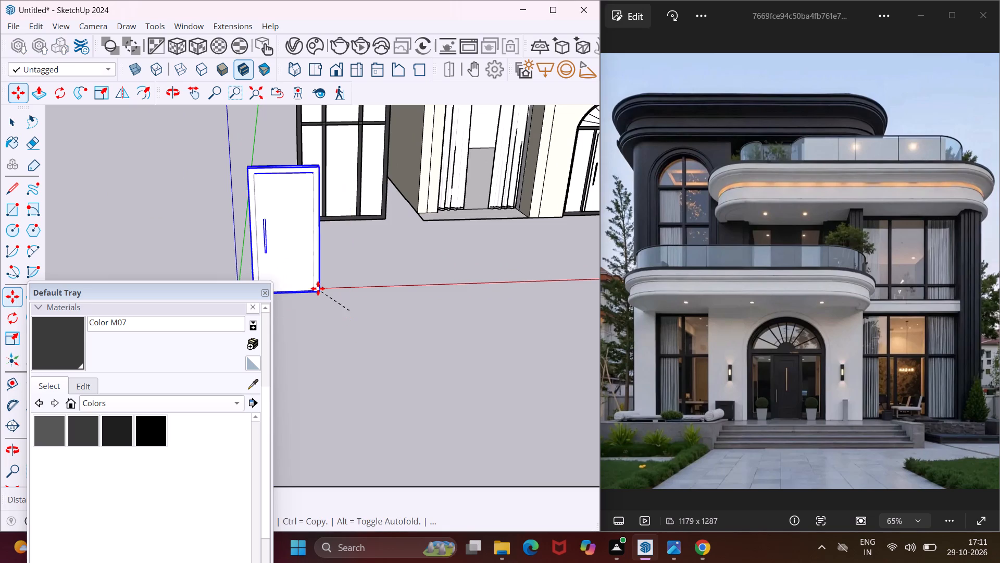
scroll(318, 288, down, 12)
scroll(432, 181, up, 2)
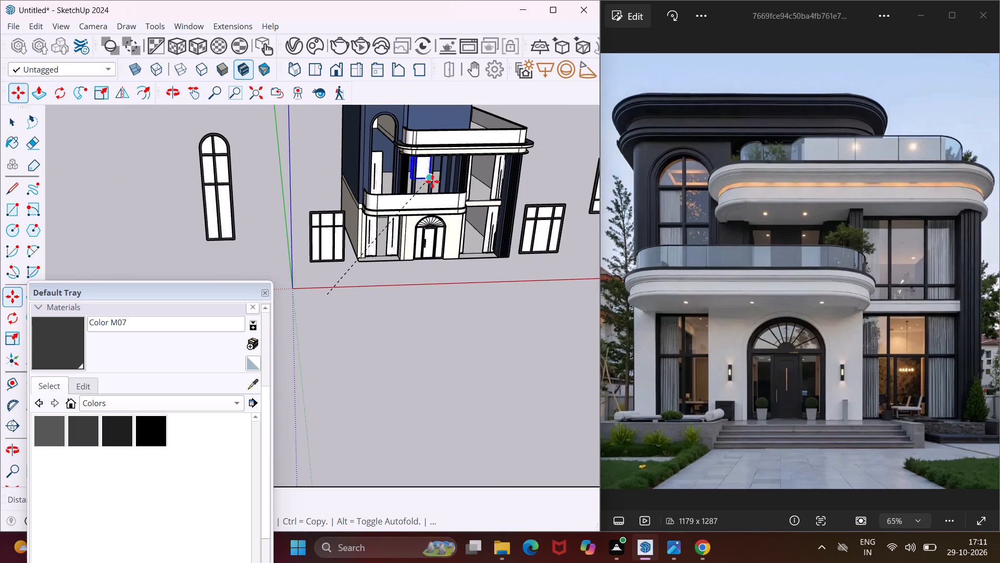
scroll(432, 181, up, 11)
middle_drag(429, 196, 421, 239)
scroll(424, 213, up, 2)
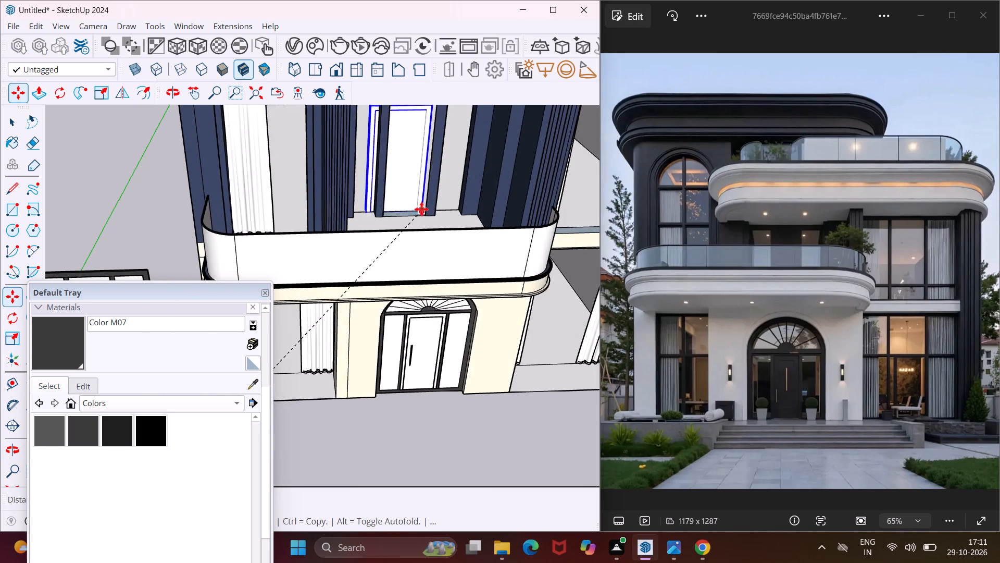
scroll(421, 209, up, 11)
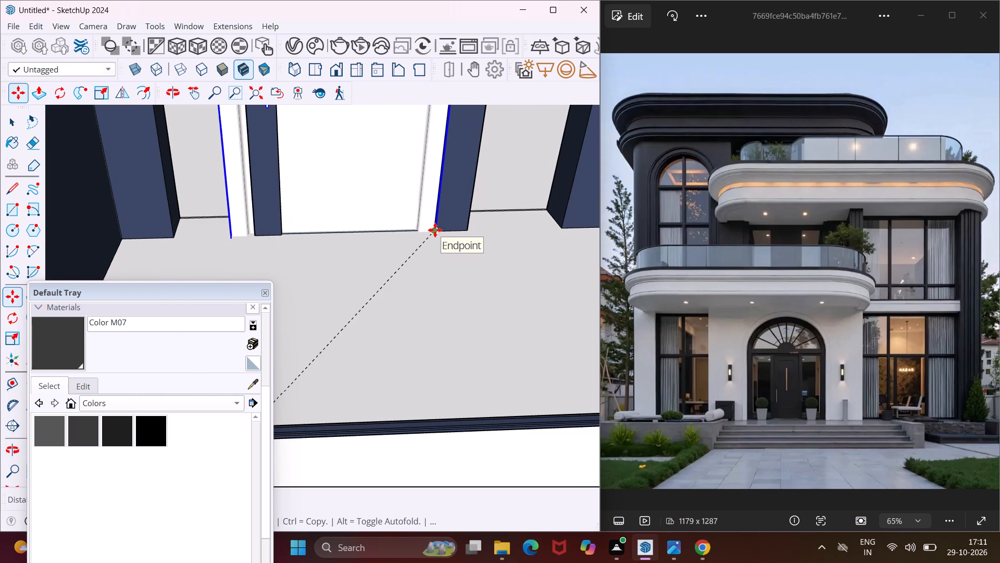
click(435, 230)
scroll(435, 230, down, 11)
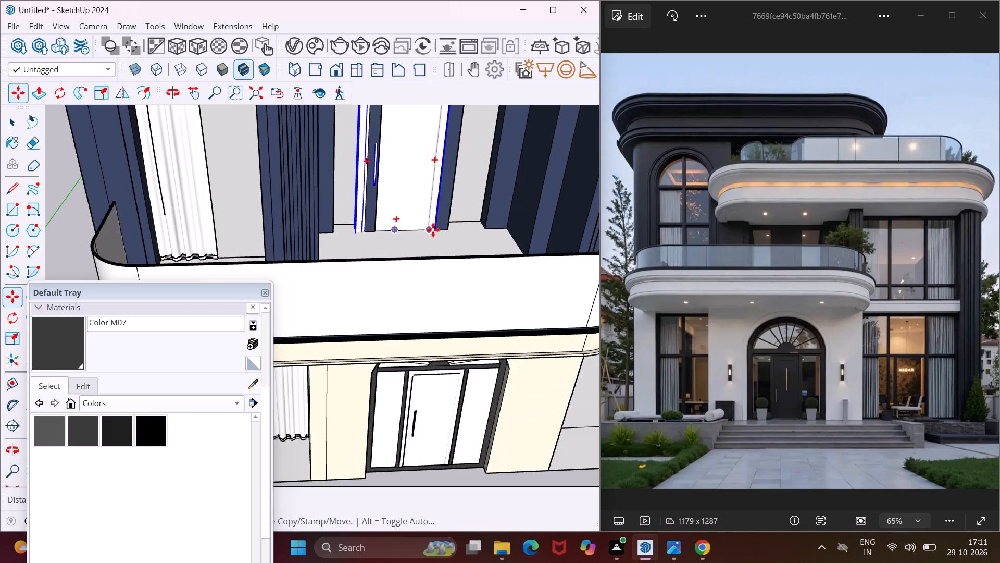
Scale the balcony door's width down from its handle side to fit between the blue doorway jambs.
click(10, 333)
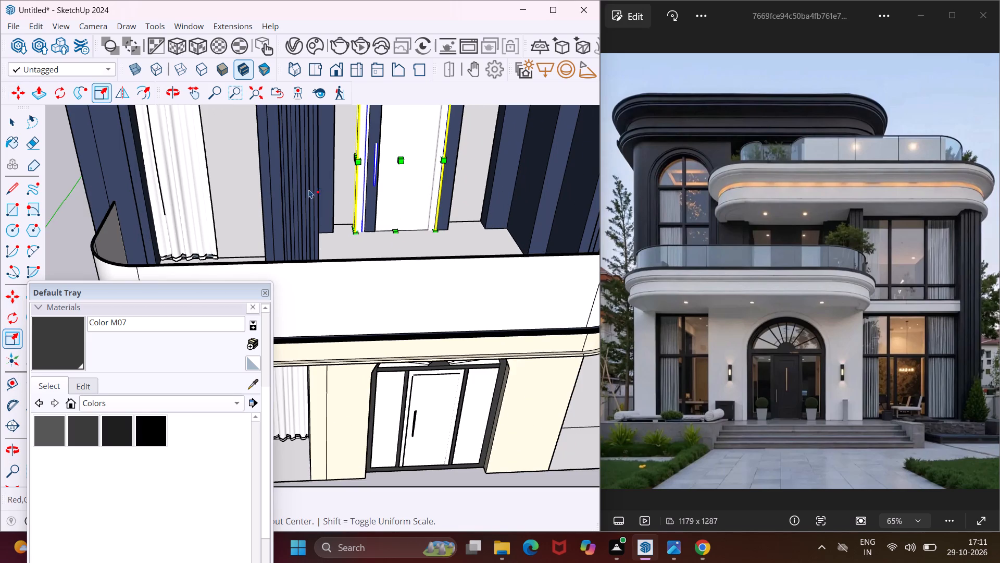
scroll(368, 151, up, 12)
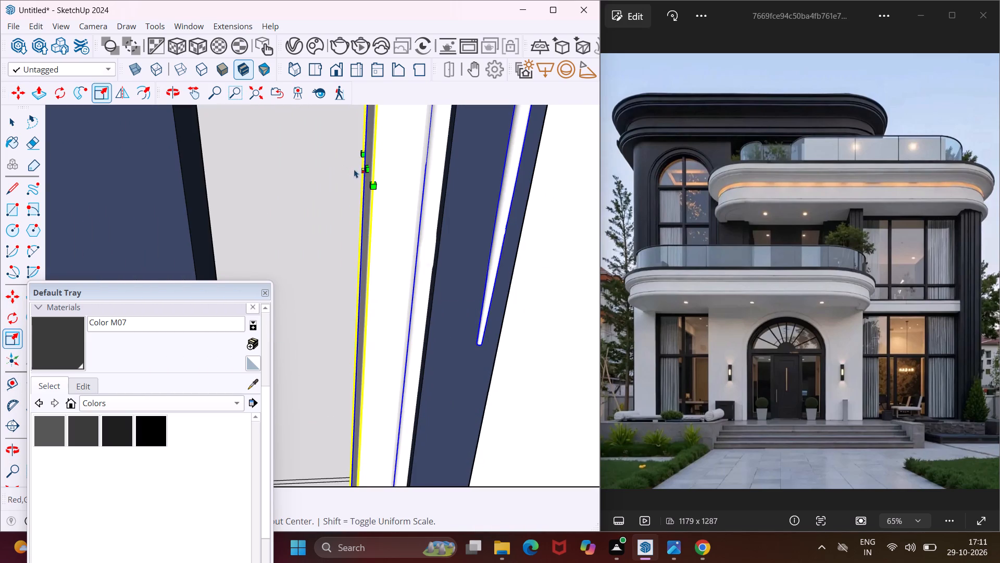
click(364, 167)
scroll(383, 165, down, 4)
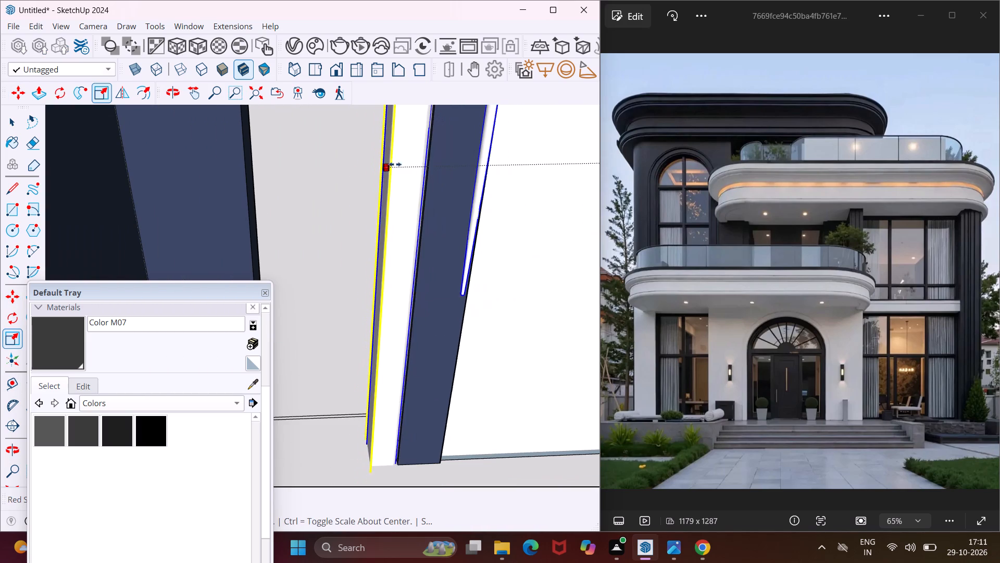
click(479, 162)
scroll(405, 186, down, 11)
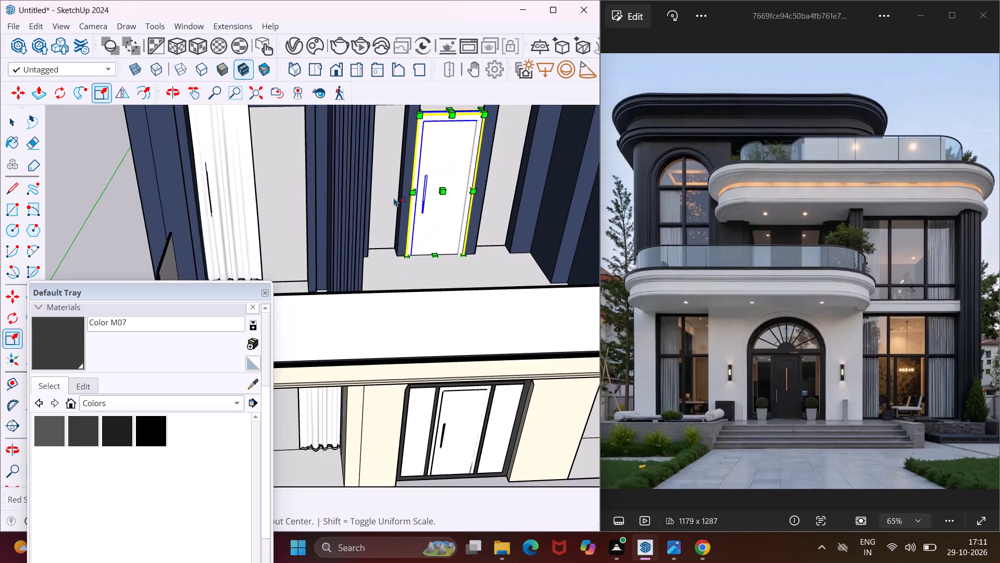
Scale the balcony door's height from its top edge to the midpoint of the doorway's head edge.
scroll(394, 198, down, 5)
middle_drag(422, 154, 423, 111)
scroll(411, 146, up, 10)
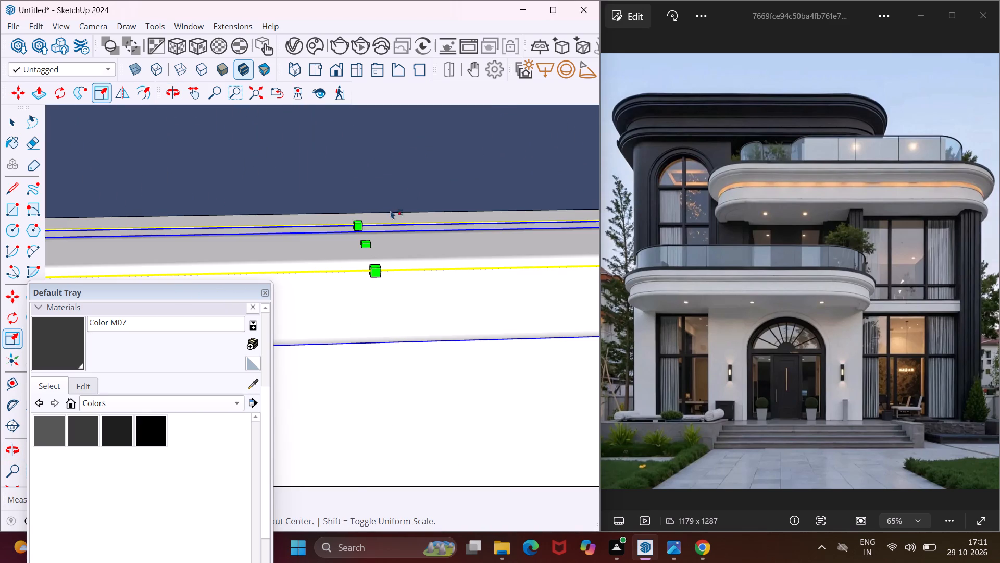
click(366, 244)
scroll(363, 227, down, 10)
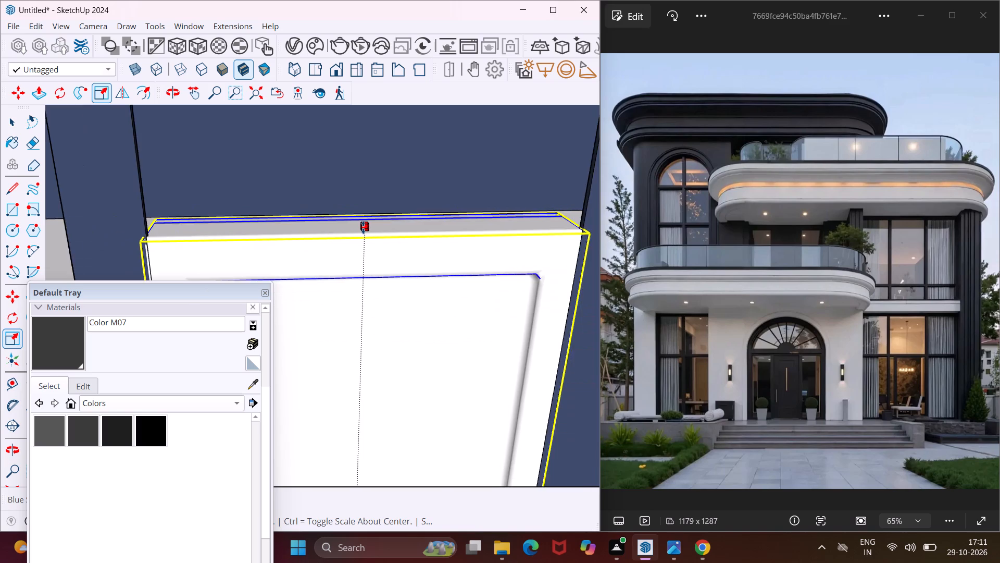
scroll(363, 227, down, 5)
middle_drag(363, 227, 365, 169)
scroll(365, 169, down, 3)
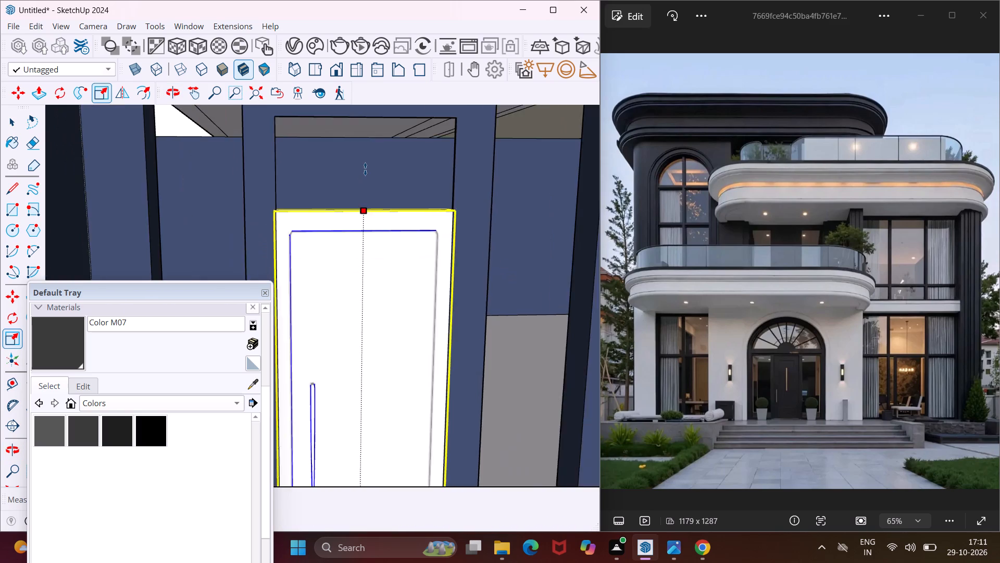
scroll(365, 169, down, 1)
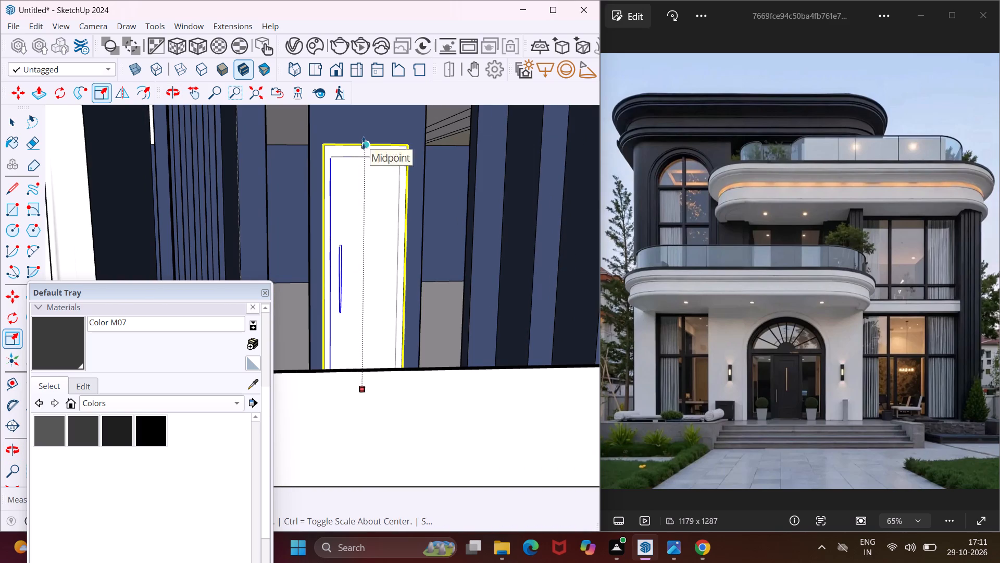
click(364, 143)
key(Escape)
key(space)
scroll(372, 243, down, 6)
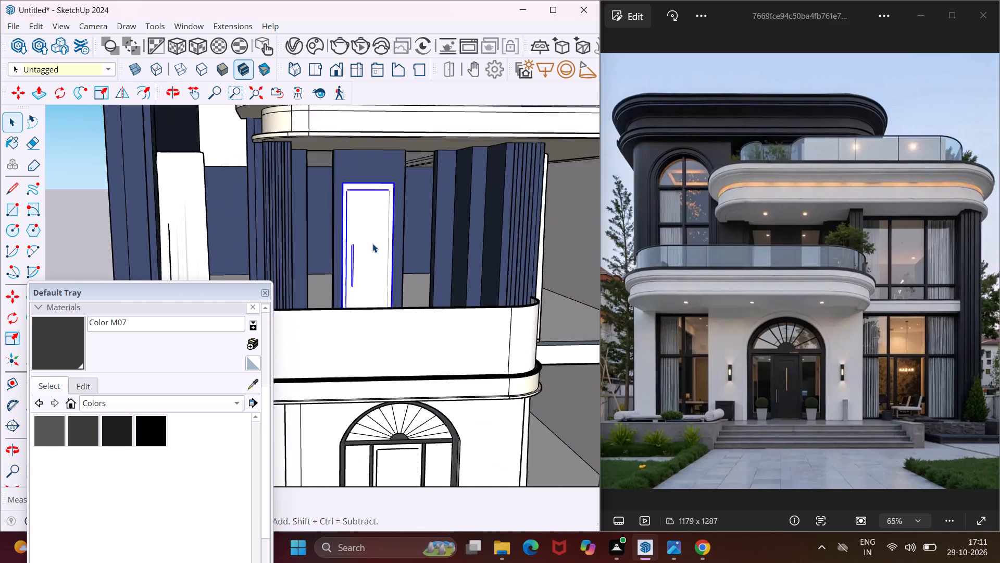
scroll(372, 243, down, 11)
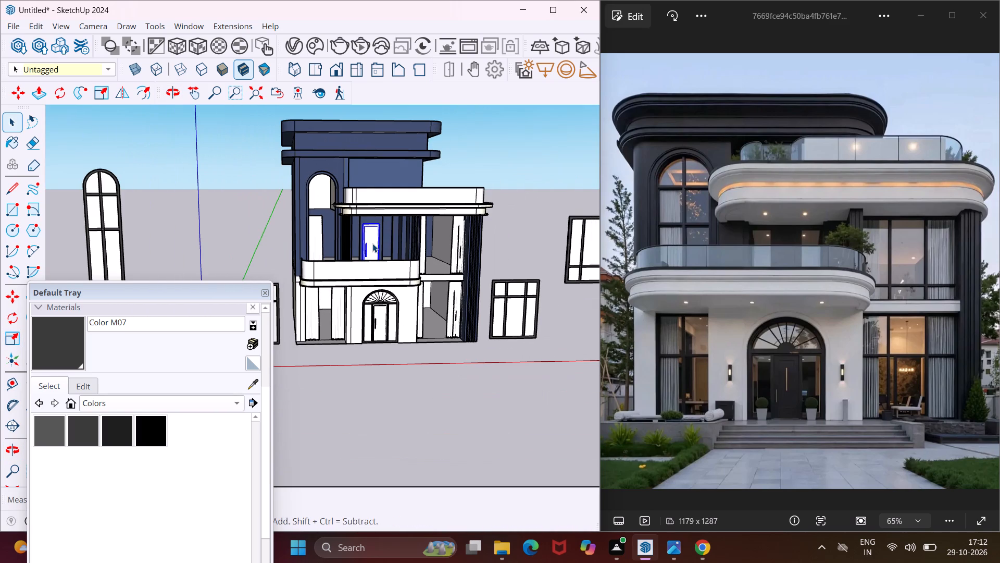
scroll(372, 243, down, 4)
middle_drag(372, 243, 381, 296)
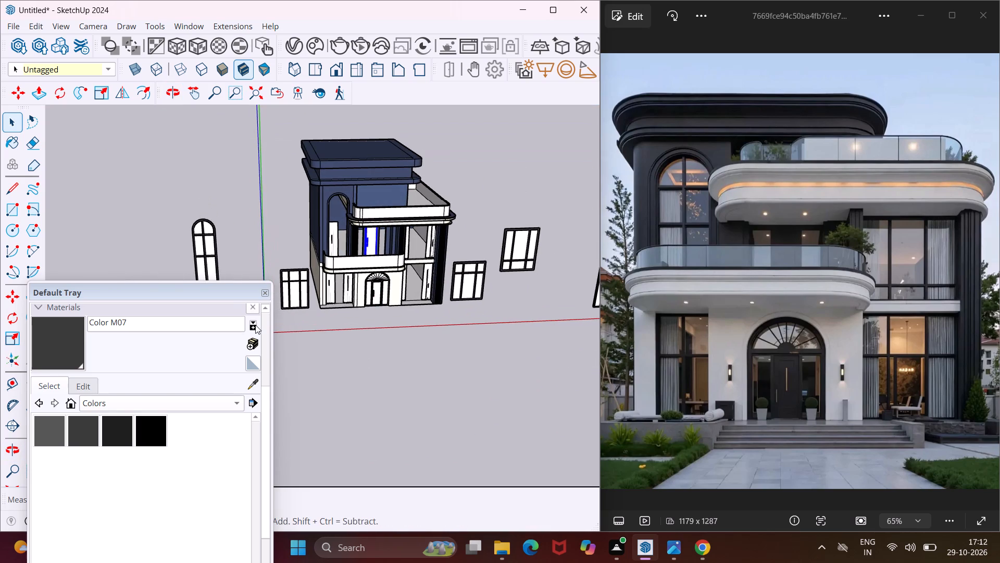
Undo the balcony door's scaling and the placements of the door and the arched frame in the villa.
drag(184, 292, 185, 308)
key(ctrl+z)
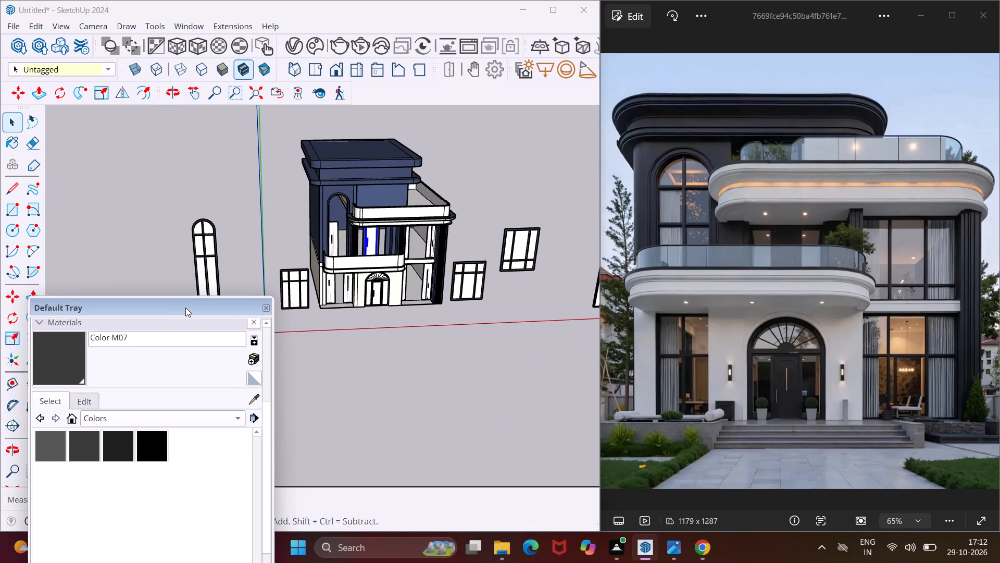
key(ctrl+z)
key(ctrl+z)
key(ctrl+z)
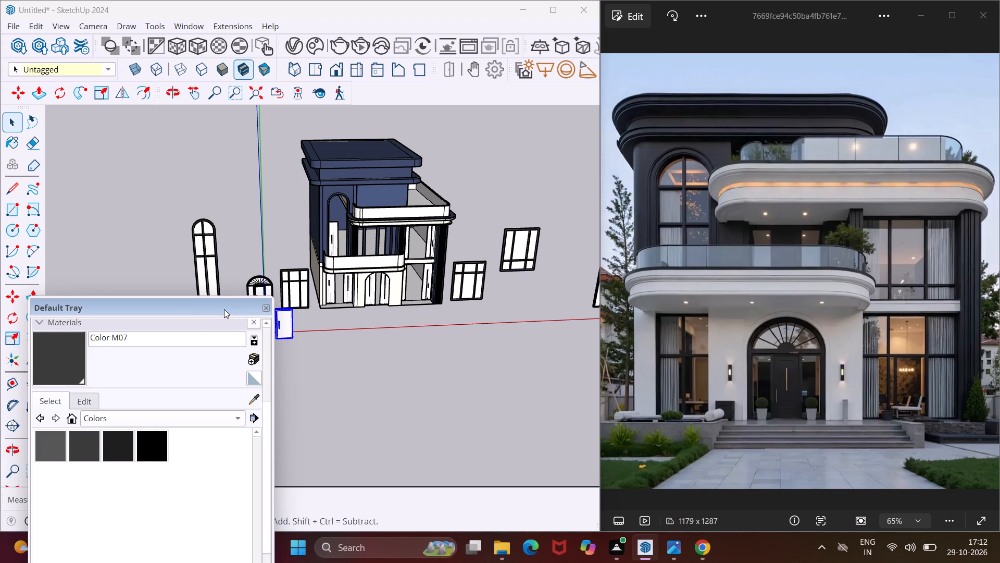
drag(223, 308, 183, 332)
Move the loose door by its bottom corner opposite the handle to the matching lower jamb corner of the upper balcony doorway.
scroll(276, 327, up, 7)
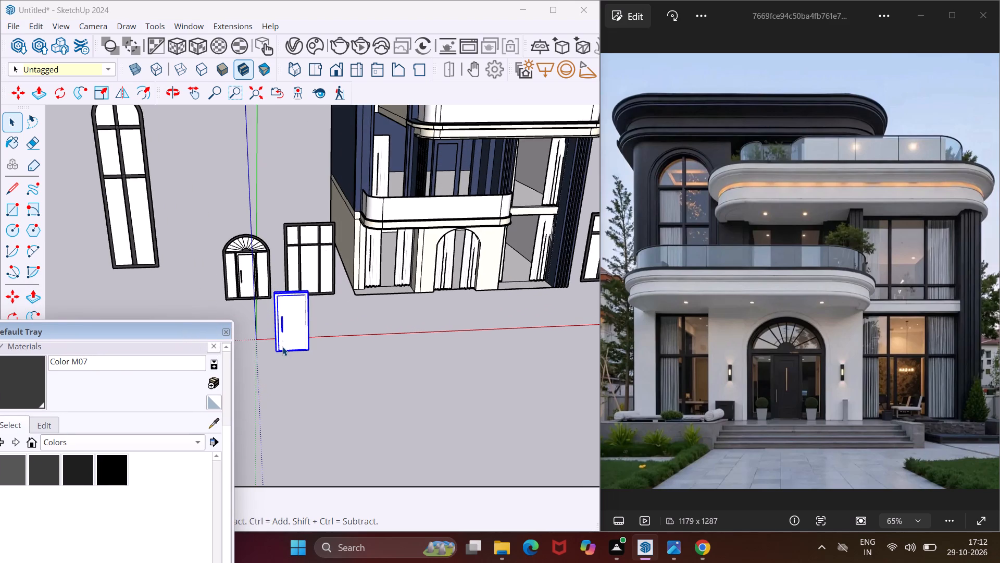
key(m)
scroll(276, 351, up, 8)
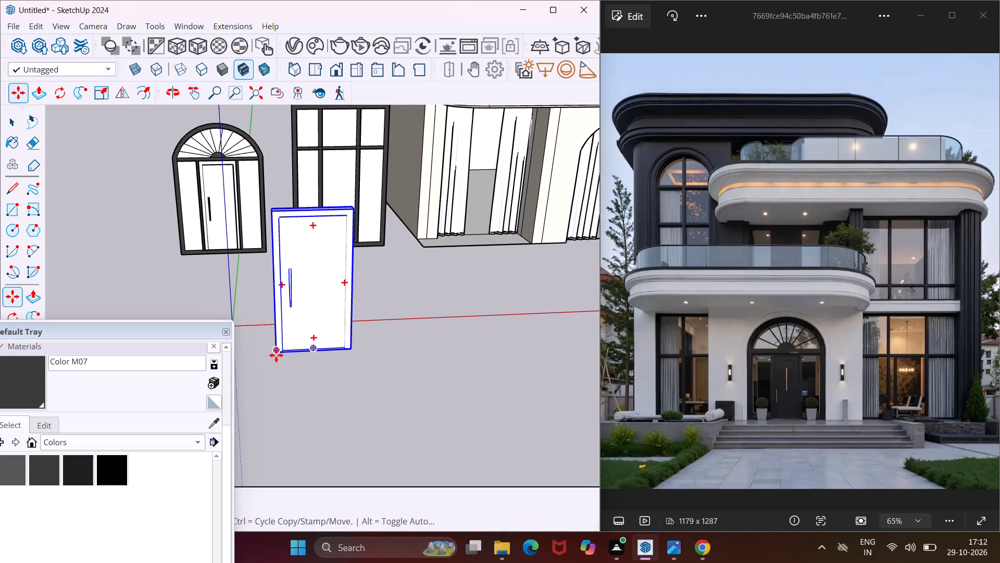
click(352, 350)
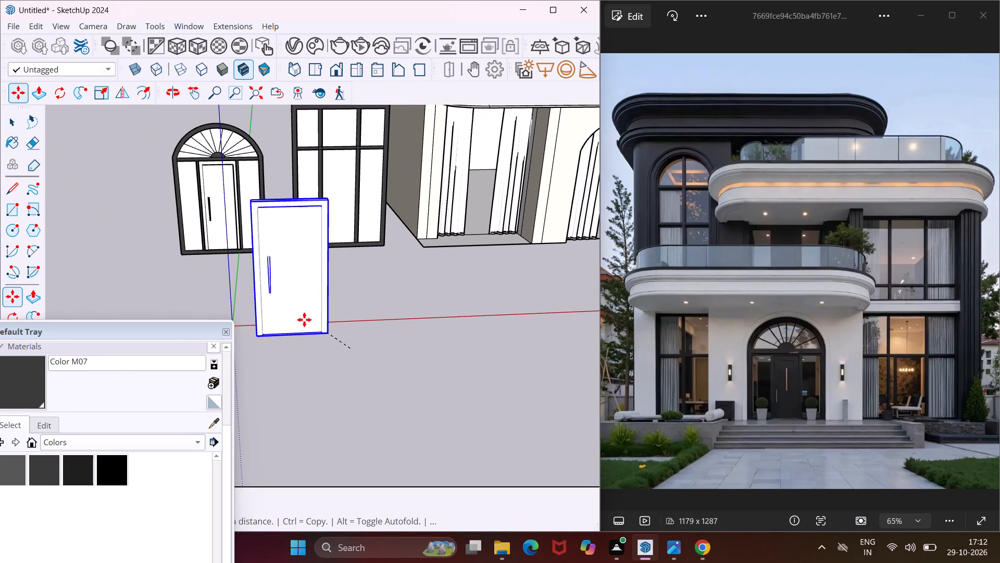
scroll(300, 317, down, 16)
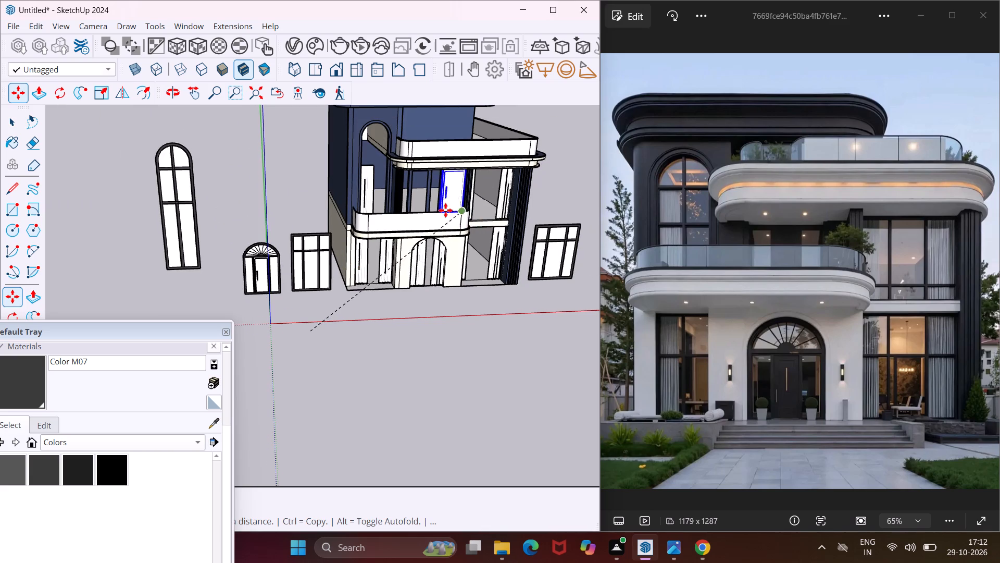
scroll(443, 210, up, 5)
middle_drag(443, 210, 407, 297)
scroll(435, 217, up, 3)
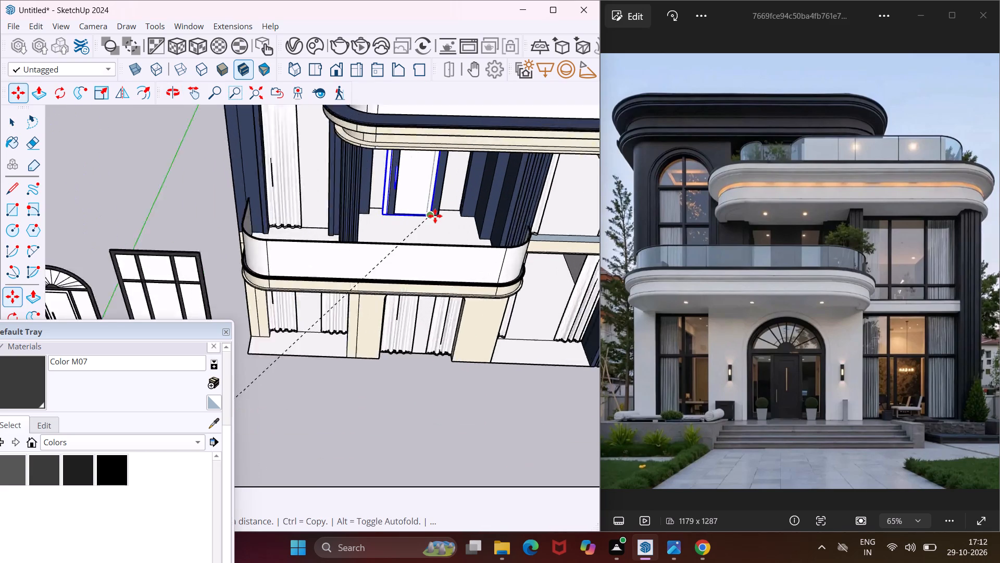
scroll(435, 216, up, 15)
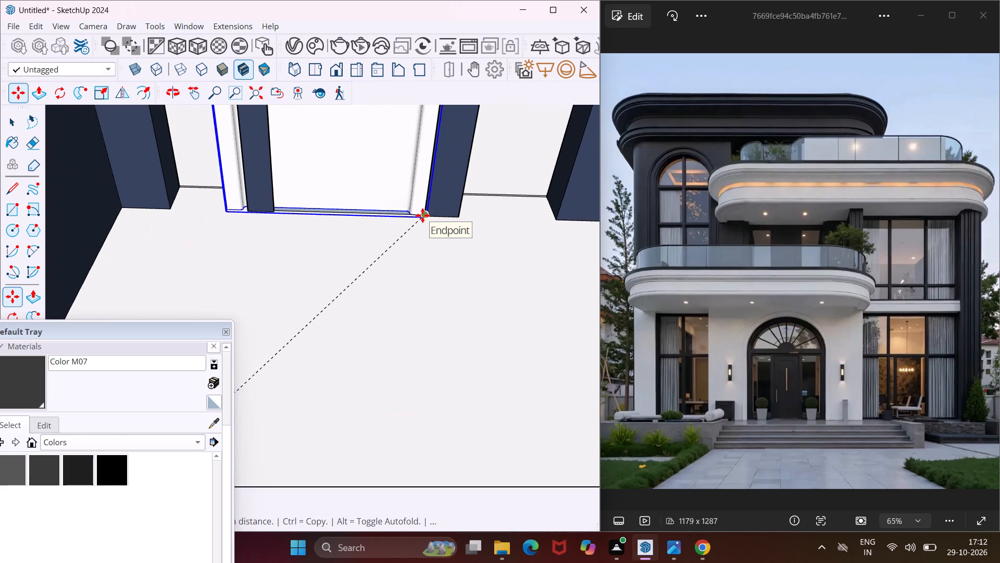
click(422, 215)
scroll(448, 234, down, 16)
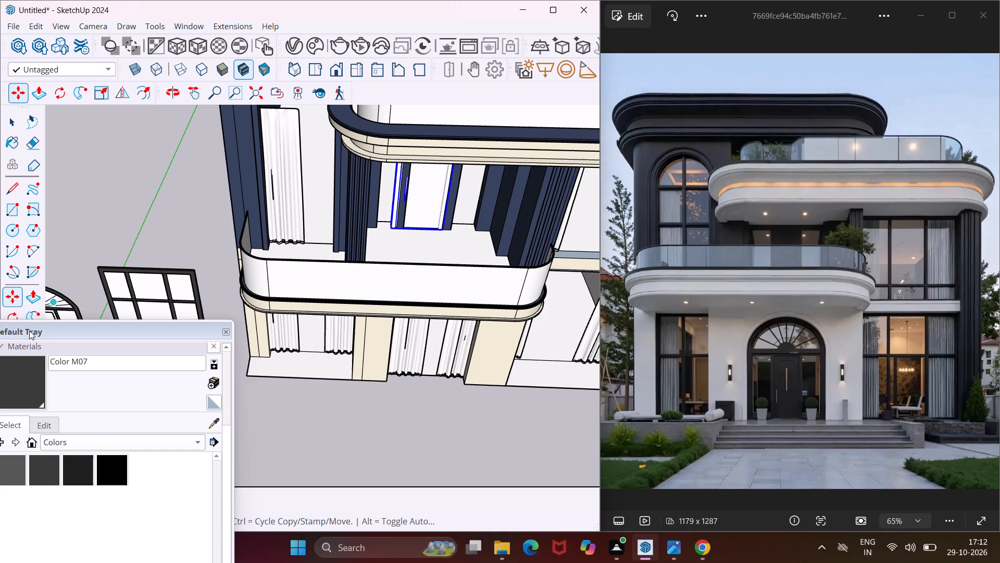
Scale the balcony door's width down from its handle side to meet the inner edge of the blue doorway jamb.
drag(29, 331, 126, 378)
click(14, 346)
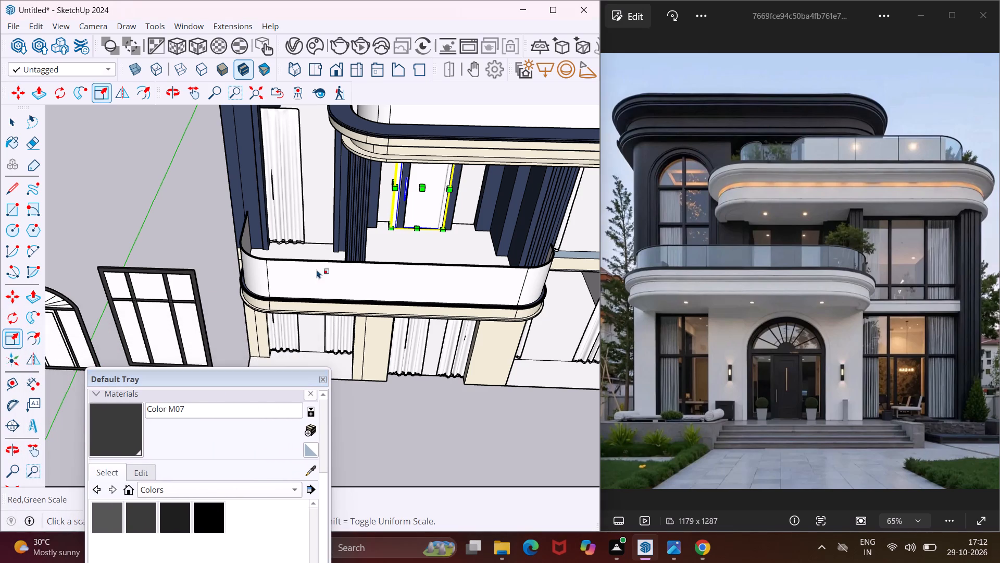
scroll(419, 190, up, 12)
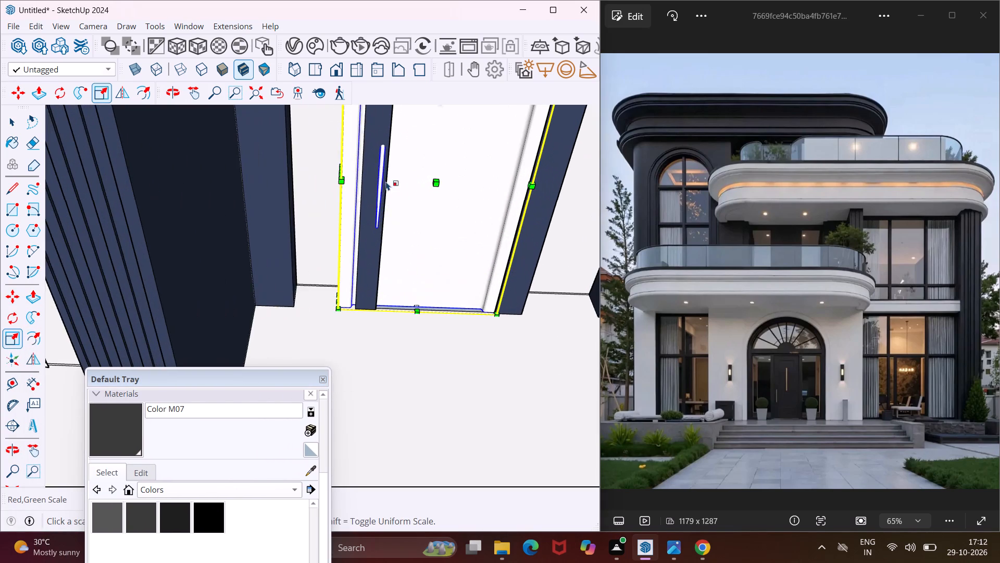
scroll(363, 177, up, 7)
click(326, 174)
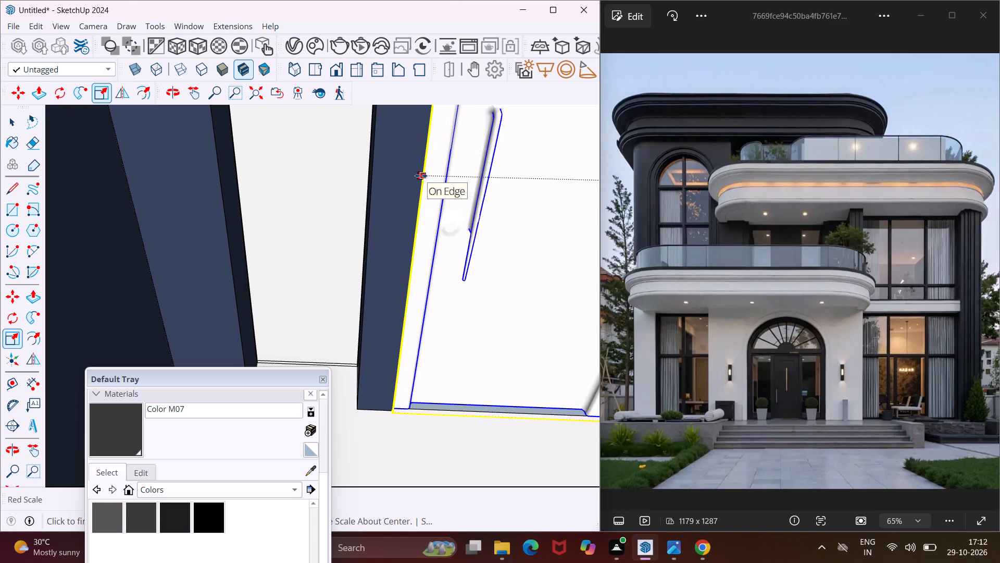
click(421, 176)
scroll(387, 180, down, 3)
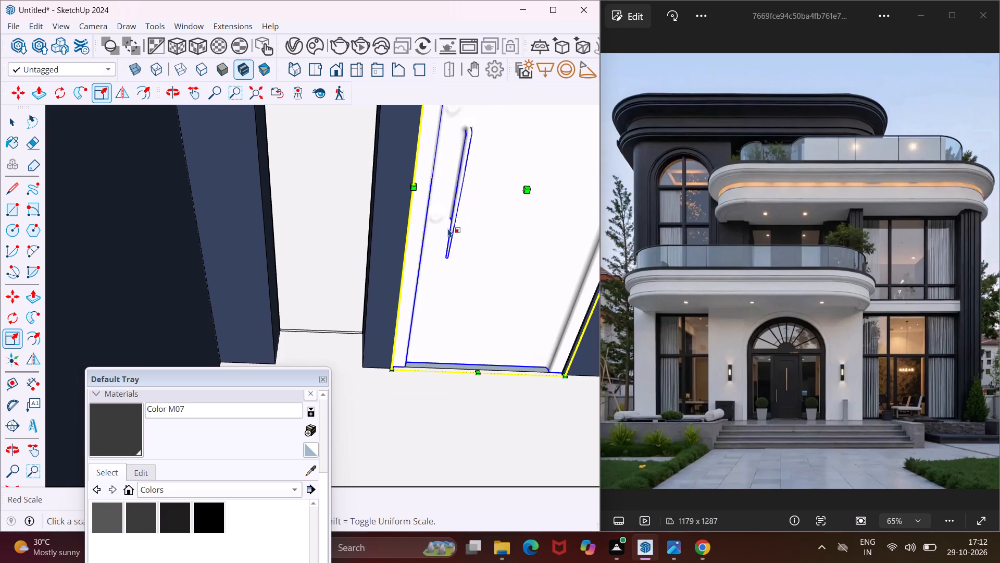
key(Escape)
key(space)
scroll(448, 228, down, 12)
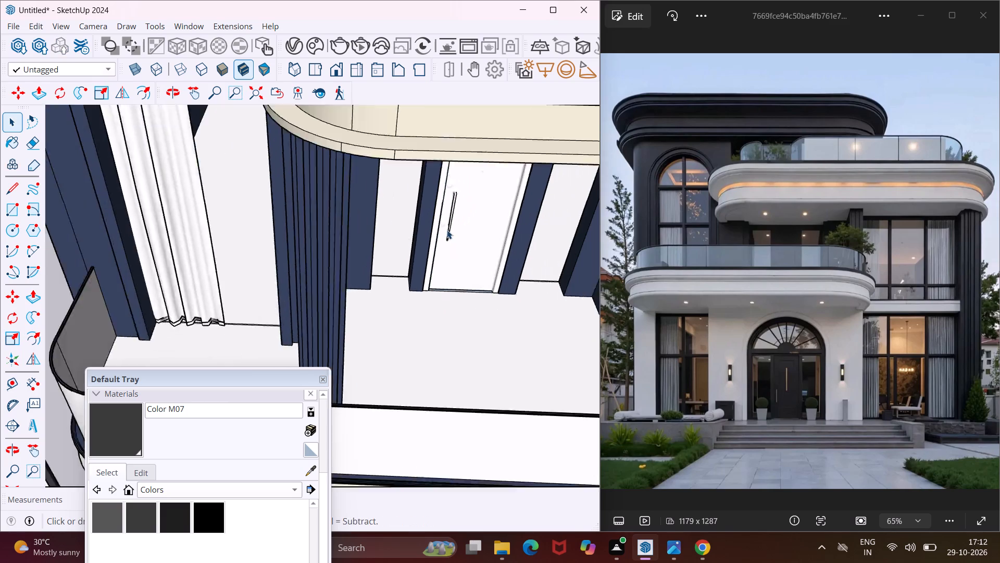
scroll(447, 230, down, 17)
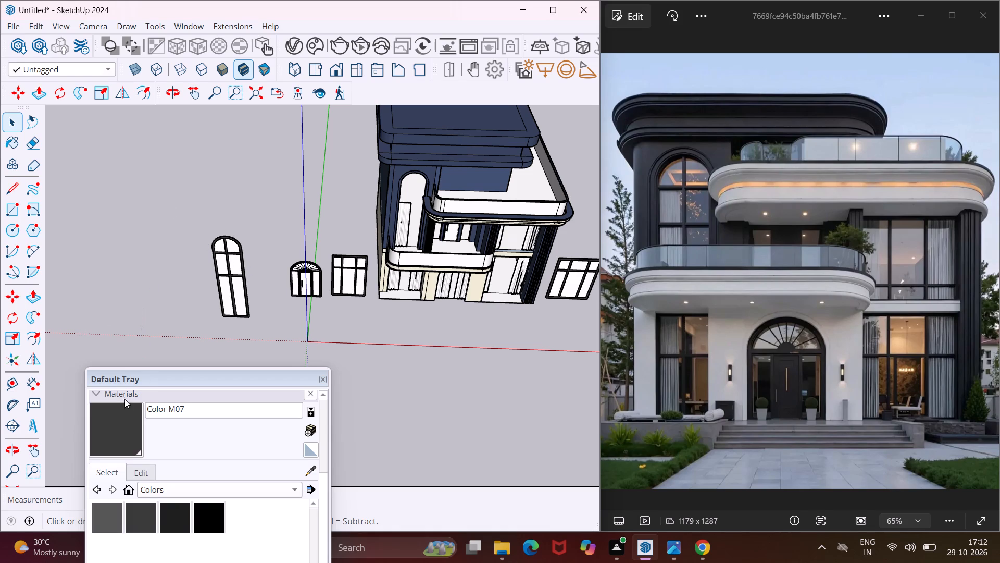
scroll(283, 269, up, 4)
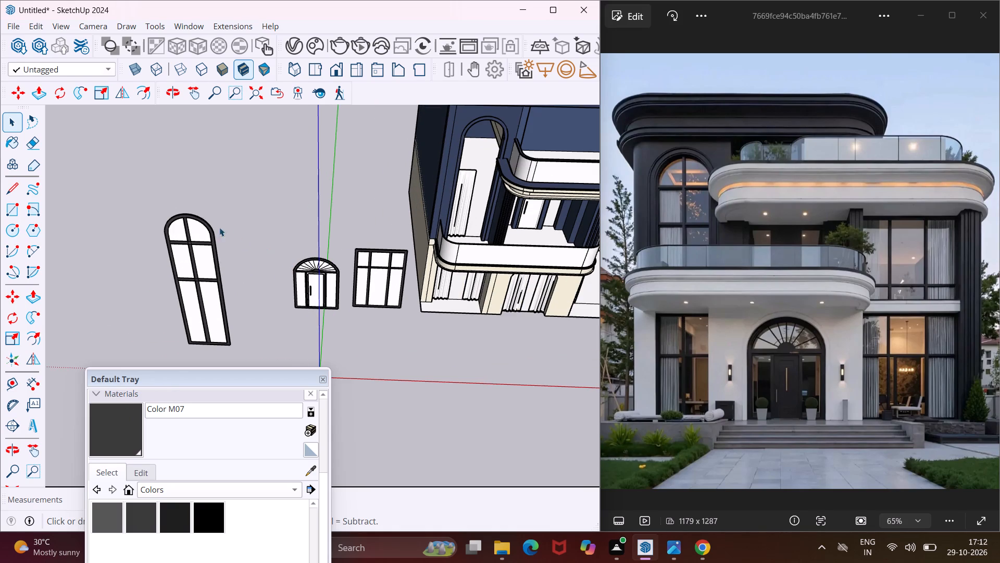
Open the V-Ray Asset Editor, expand its side sections and browse the materials in Chaos Cosmos.
click(300, 48)
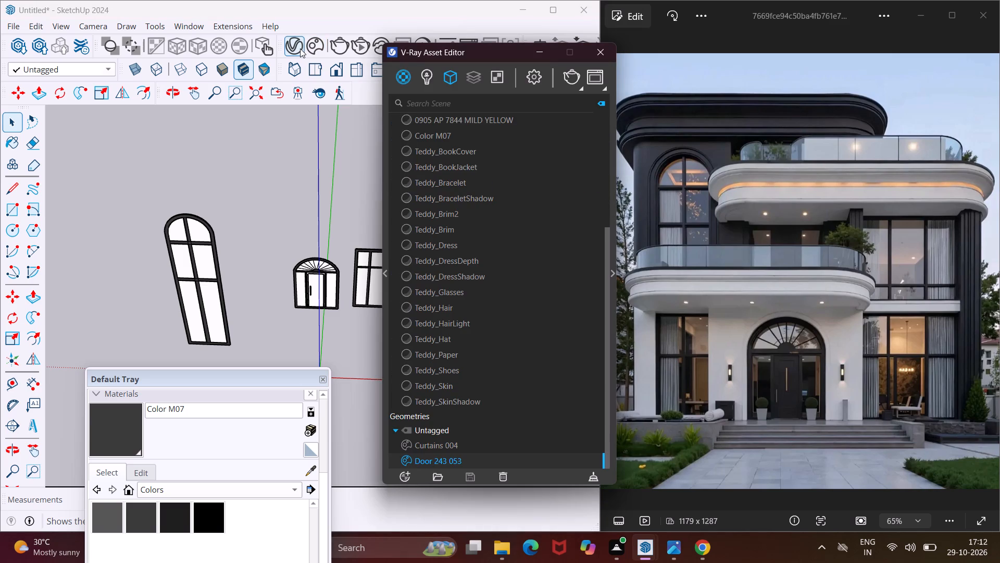
click(615, 270)
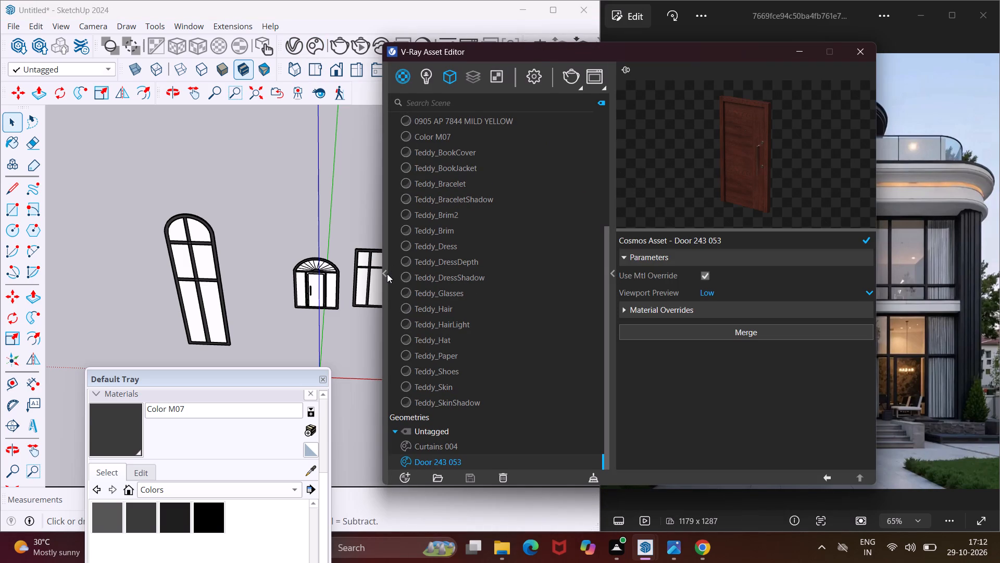
click(387, 274)
click(349, 130)
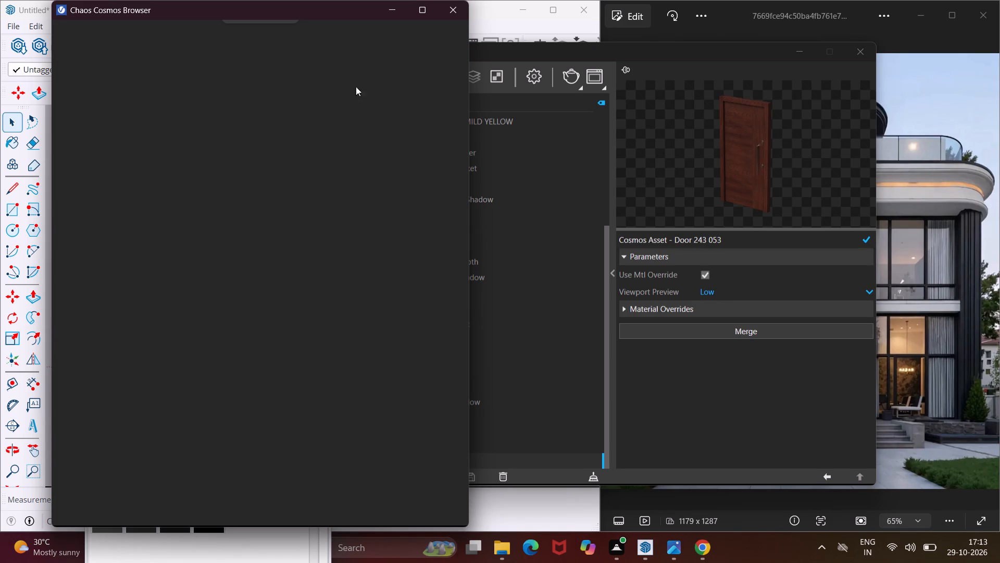
click(390, 13)
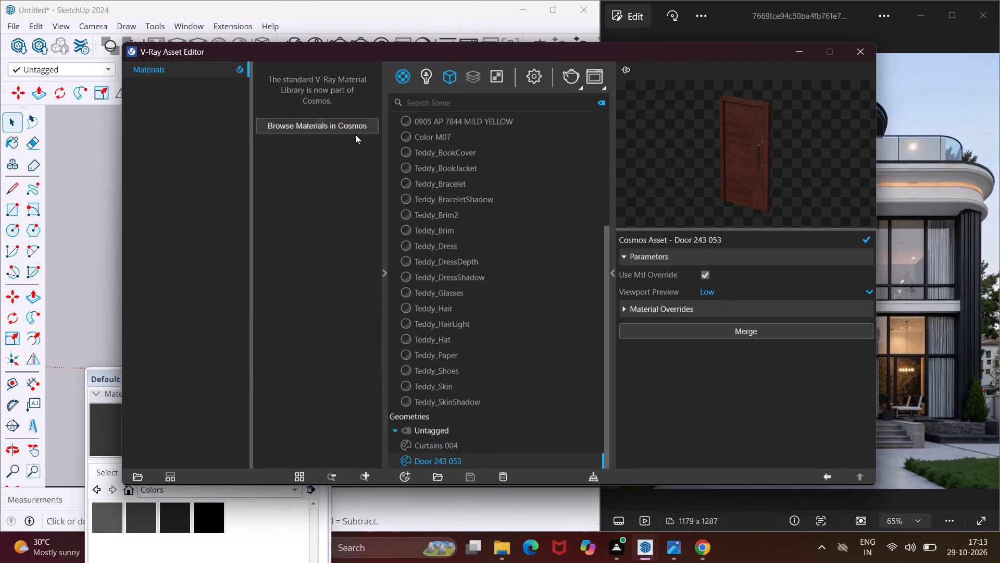
click(353, 122)
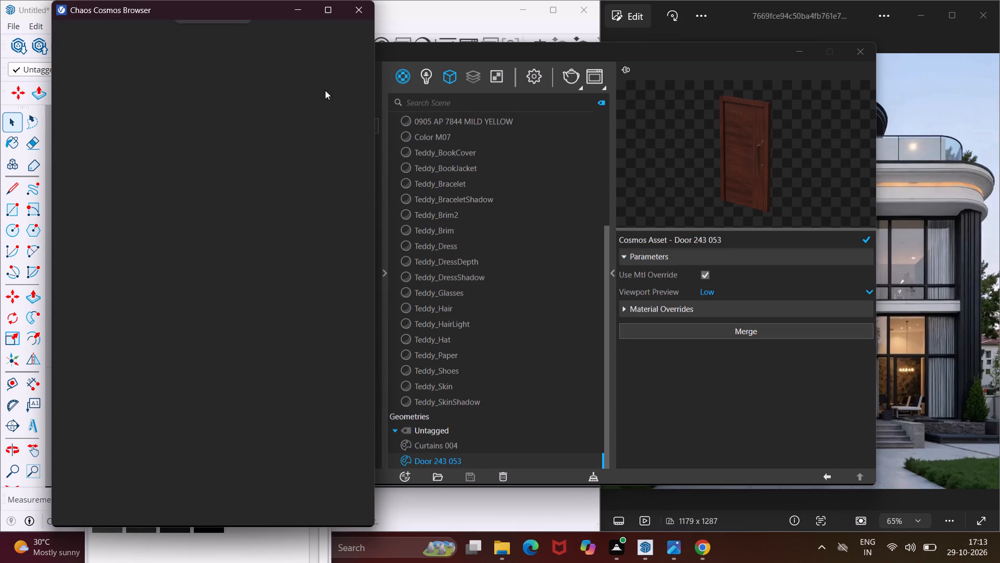
click(297, 10)
click(316, 127)
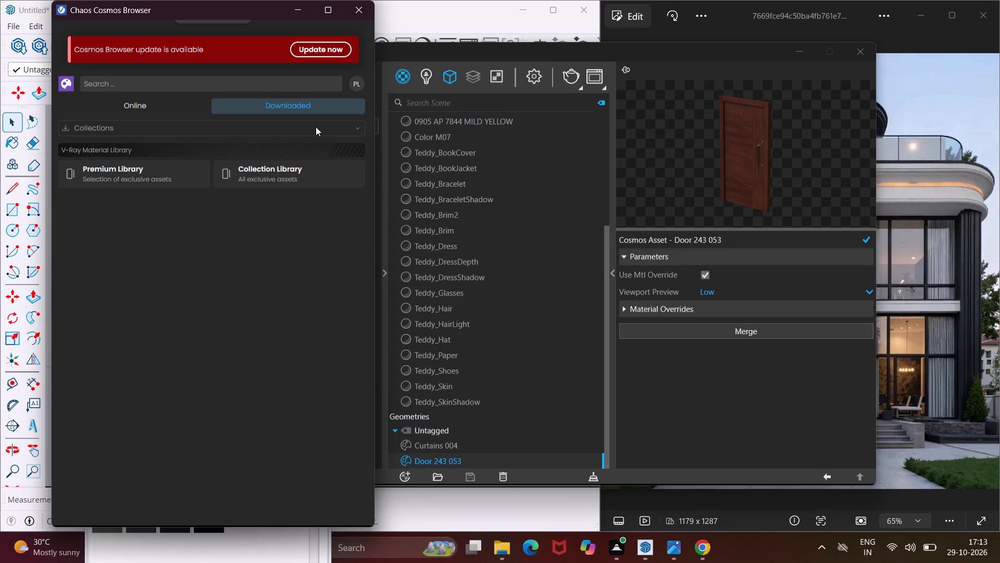
click(316, 127)
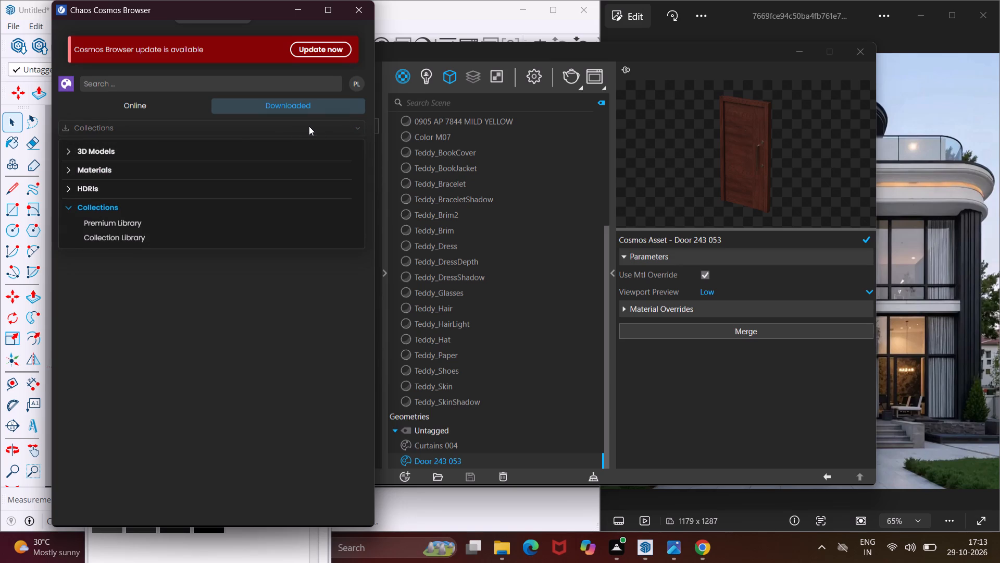
Search the downloaded Chaos Cosmos assets for glass and import the Glass Clear 001 material into the scene.
click(102, 83)
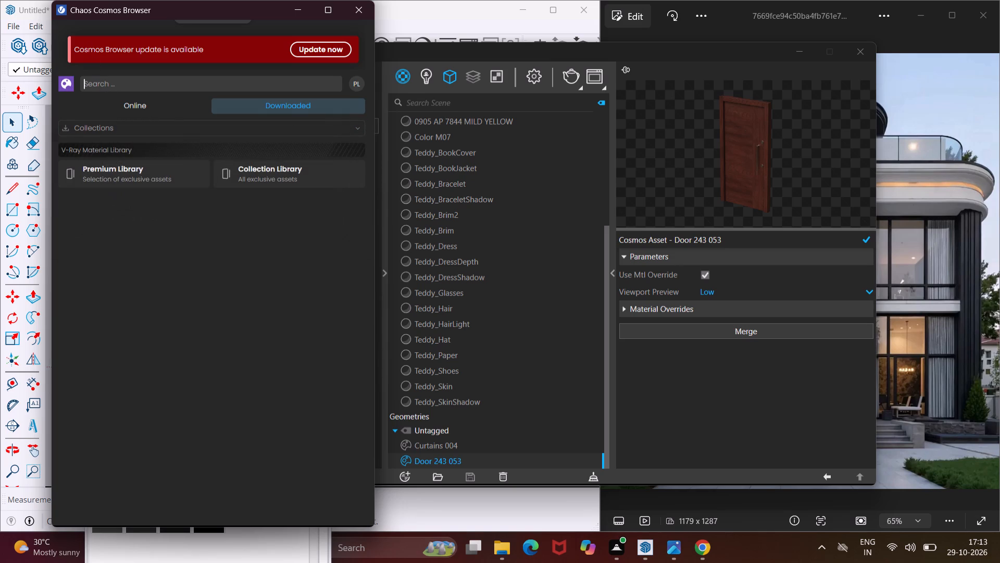
text(glass)
key(Return)
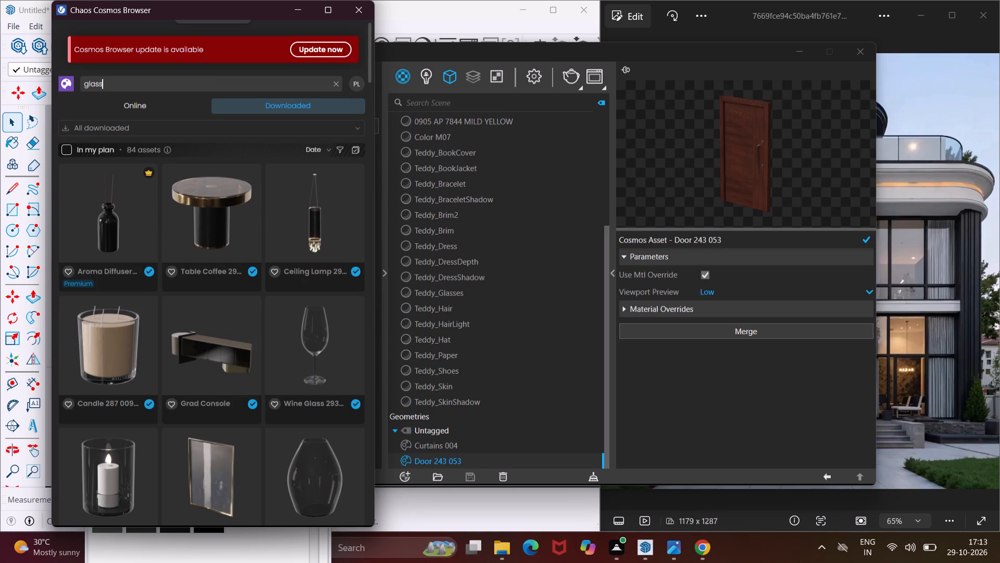
scroll(106, 174, down, 3)
scroll(123, 218, up, 1)
scroll(123, 219, down, 6)
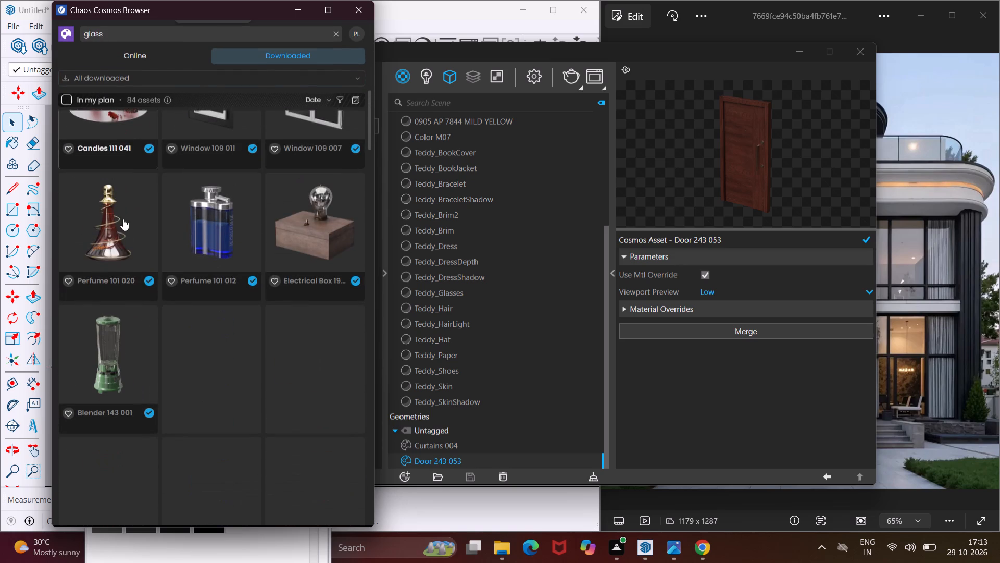
scroll(123, 219, down, 7)
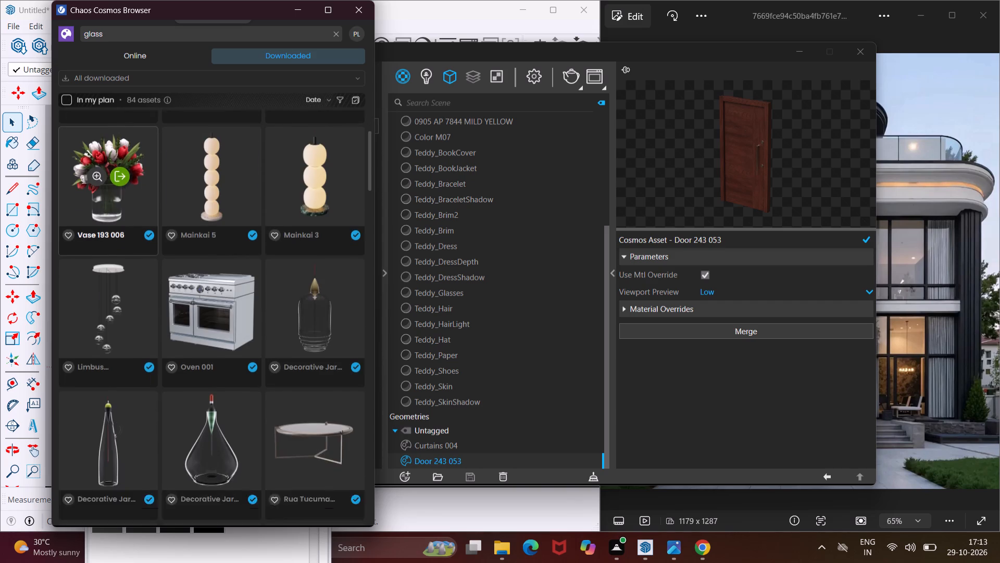
scroll(121, 236, down, 3)
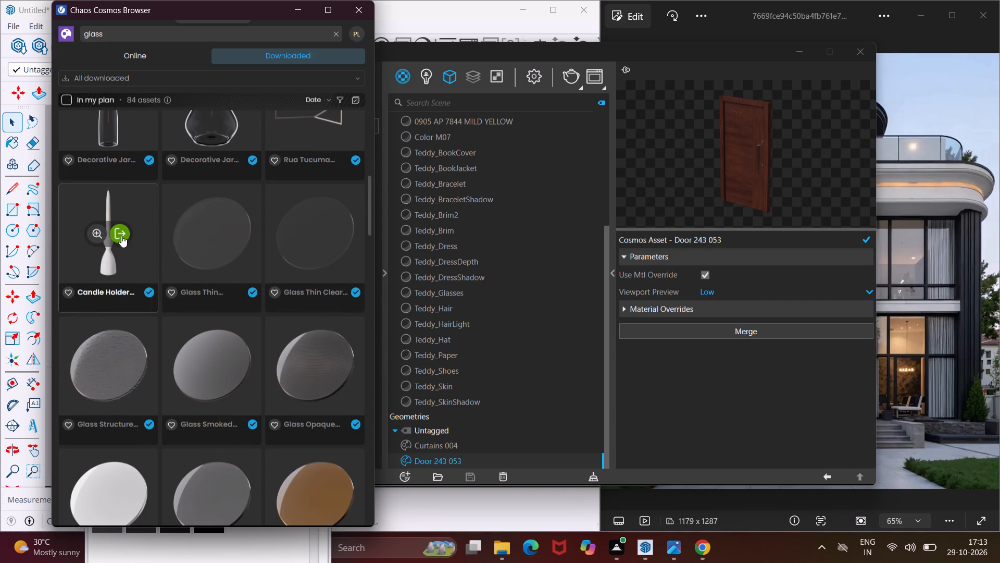
scroll(121, 236, down, 1)
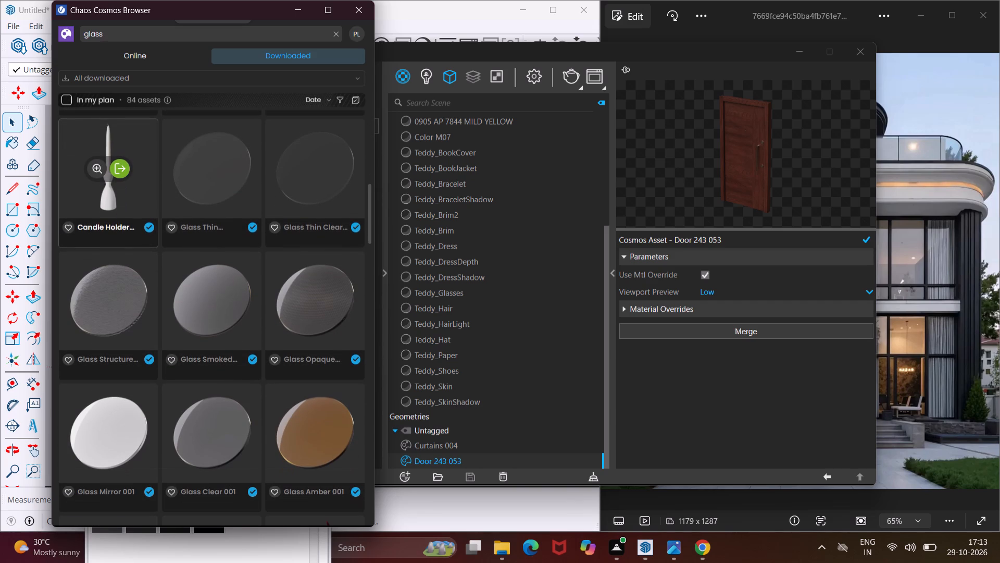
scroll(139, 255, down, 2)
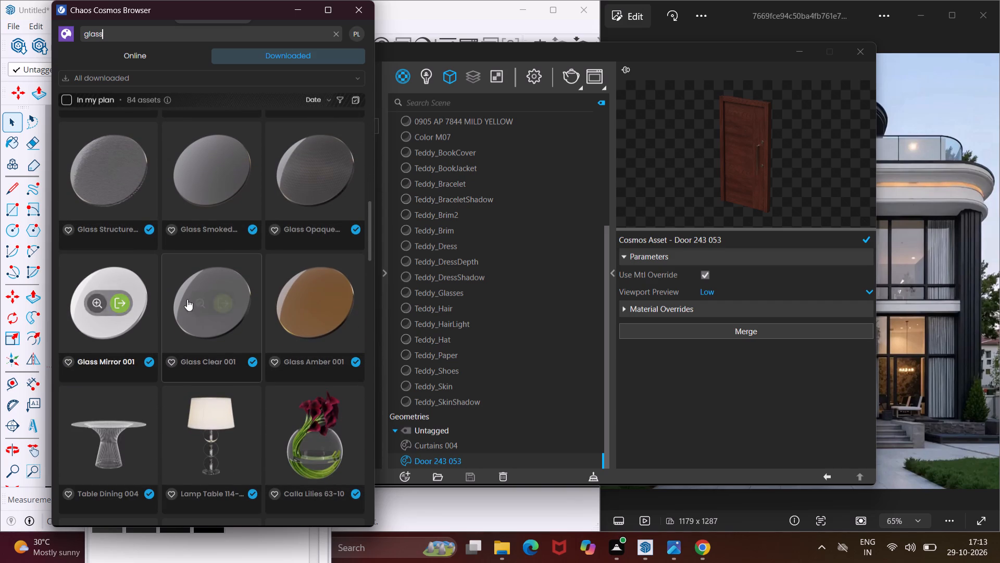
click(223, 304)
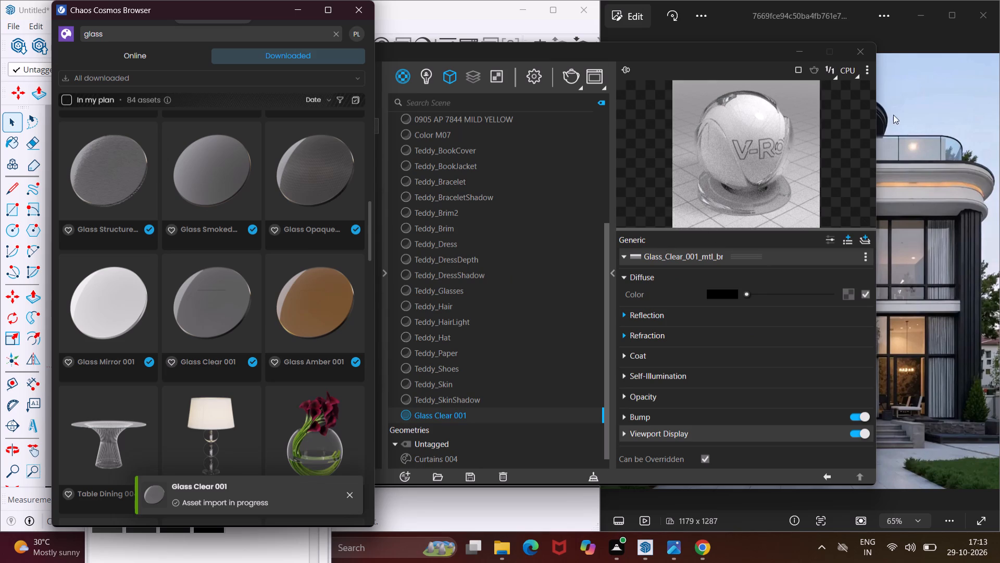
Switch the Glass Clear 001 material preview to the Wall scene.
click(869, 75)
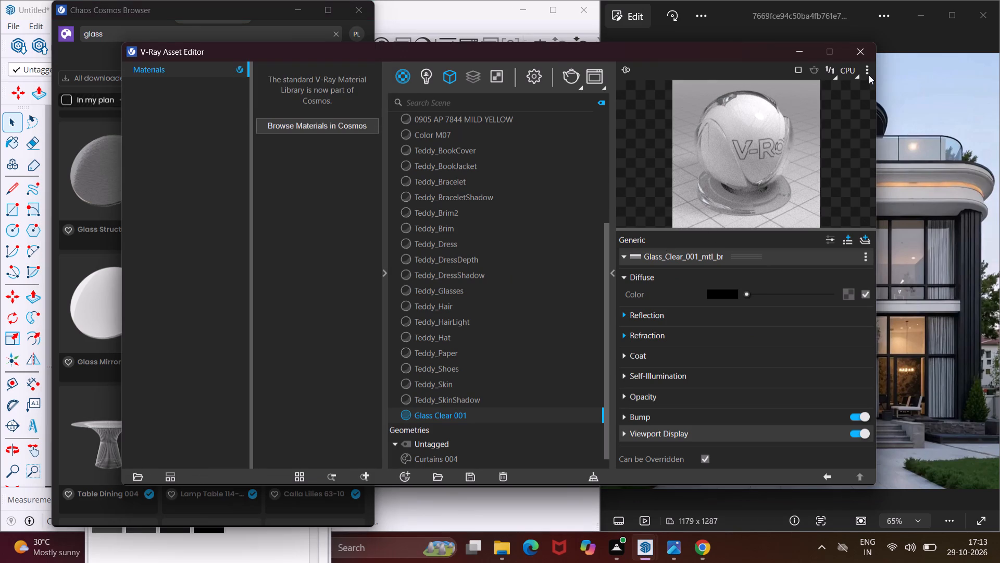
click(868, 69)
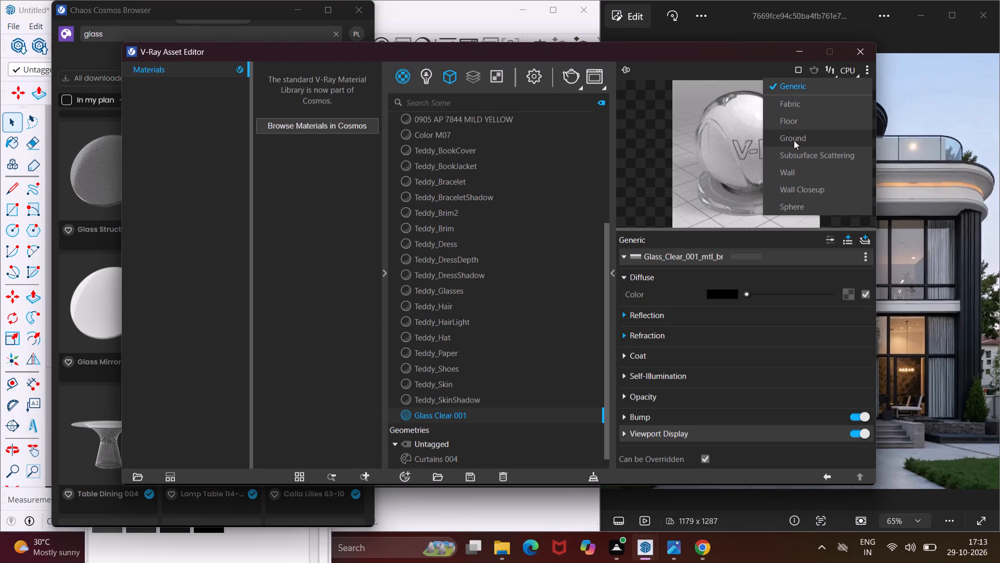
click(794, 168)
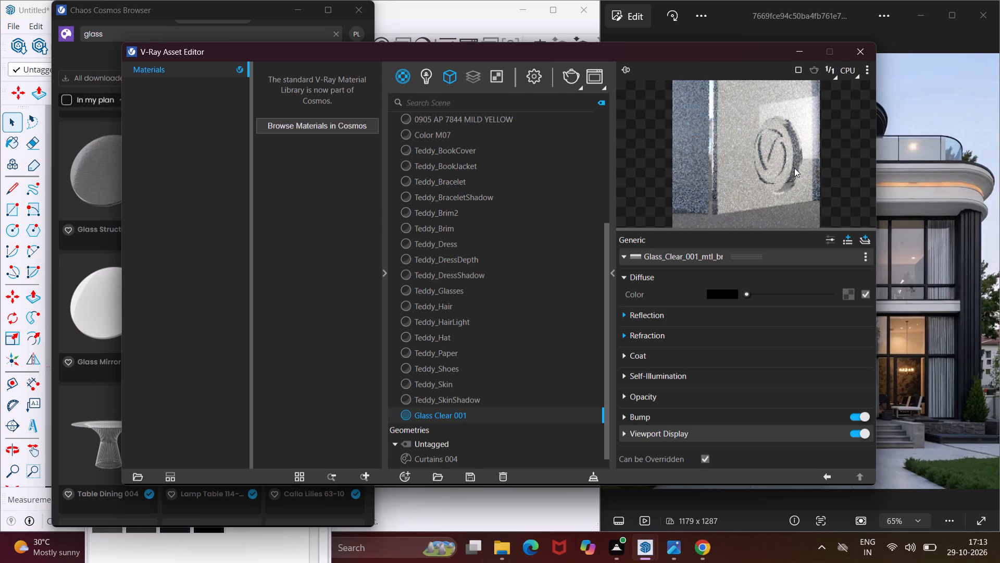
Set the diffuse color of Glass Clear 001 to a near-white with R, G and B at about 0.964.
click(736, 293)
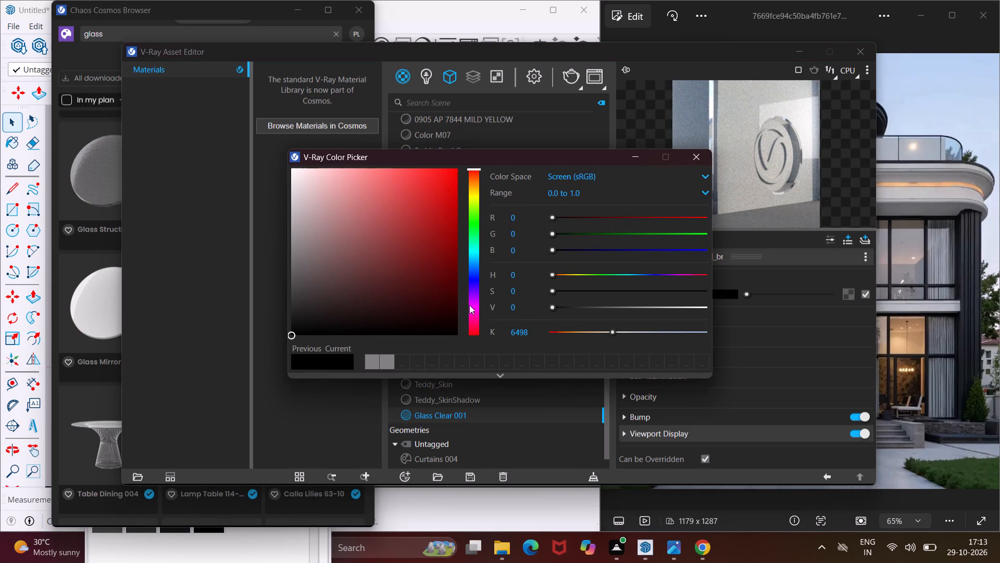
click(294, 173)
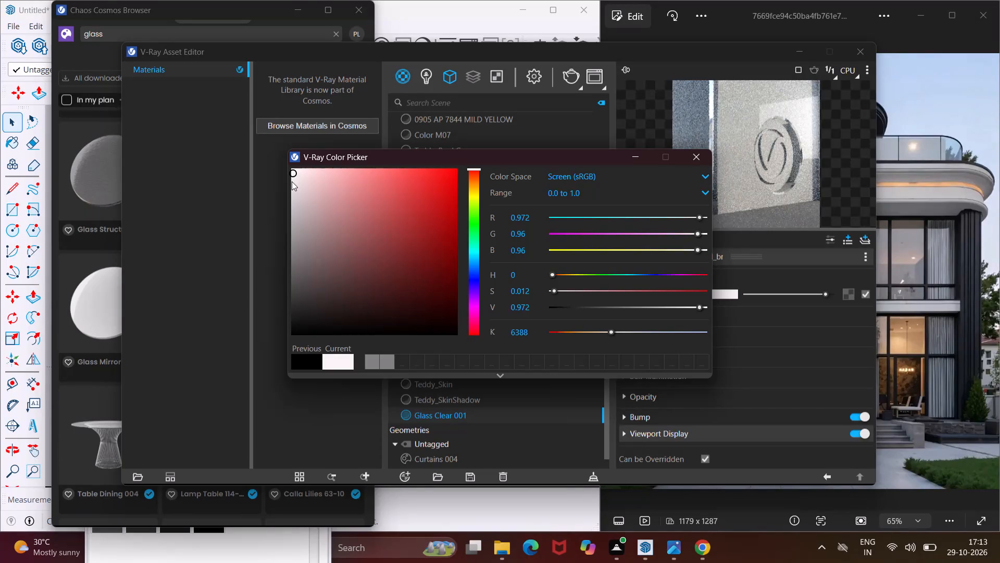
click(292, 181)
click(291, 175)
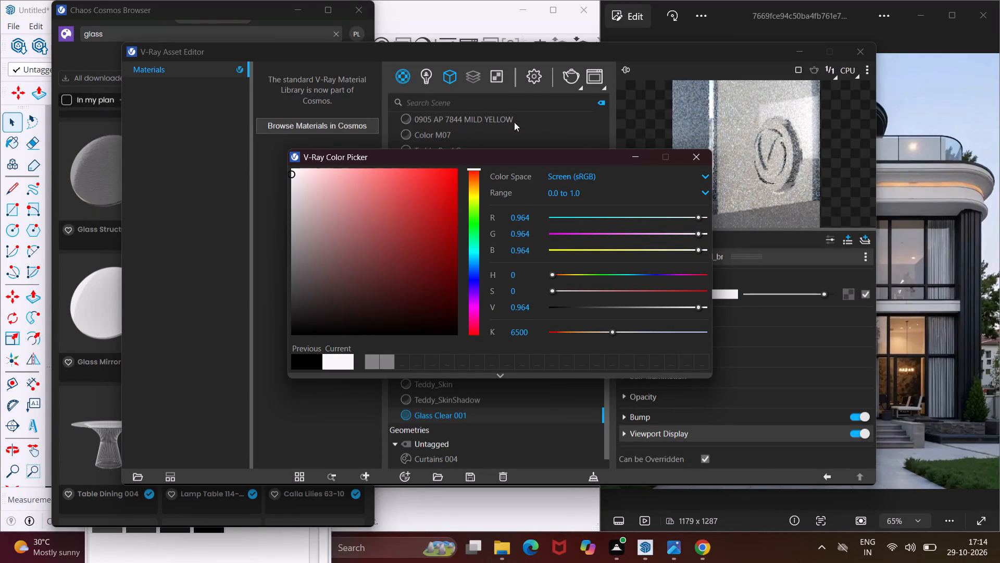
click(638, 161)
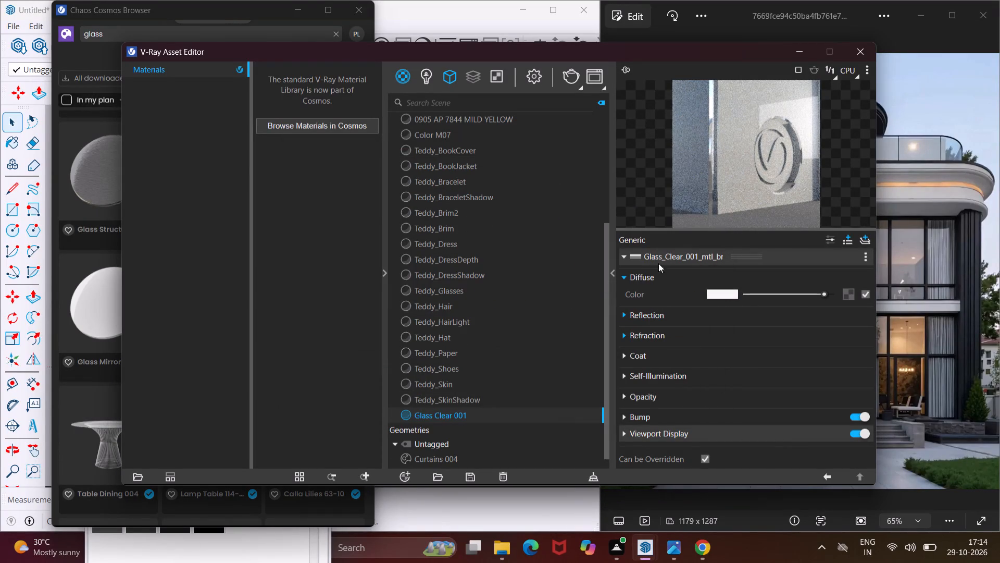
Enable the Reflection IOR override for Glass Clear 001 and set it to 4.
click(626, 314)
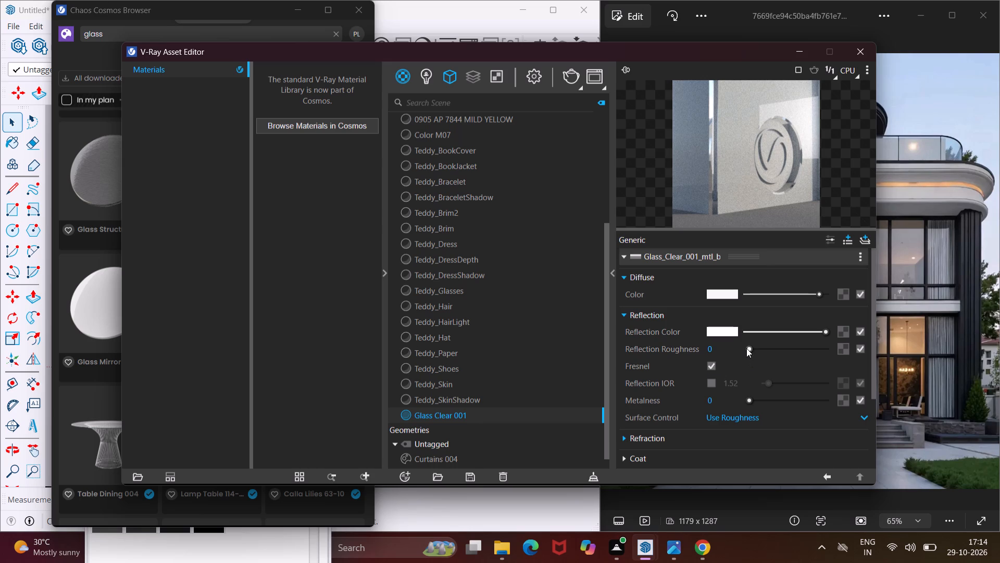
click(707, 385)
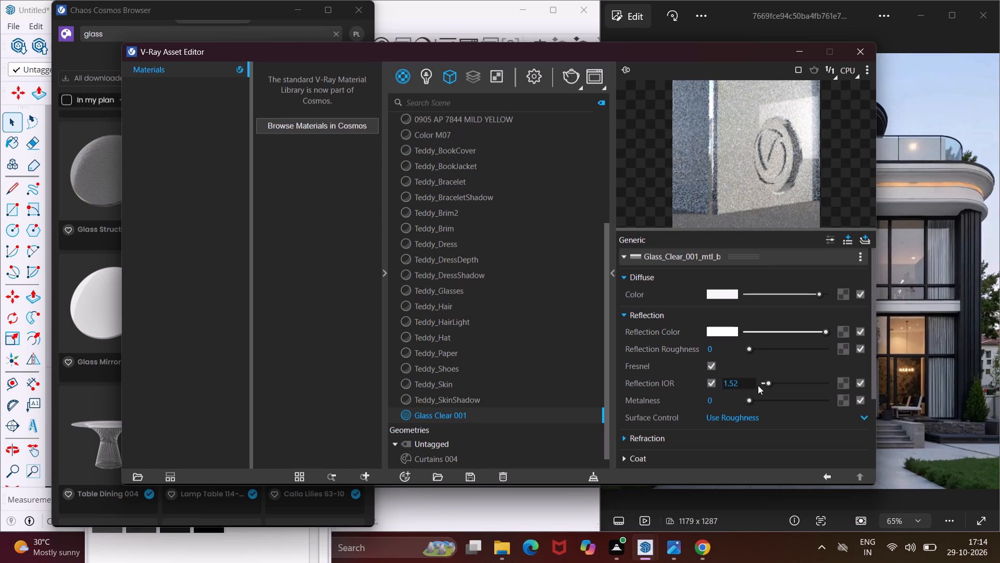
click(747, 383)
key(BackSpace)
key(BackSpace)
key(BackSpace)
key(BackSpace)
key(BackSpace)
key(BackSpace)
key(BackSpace)
key(BackSpace)
key(BackSpace)
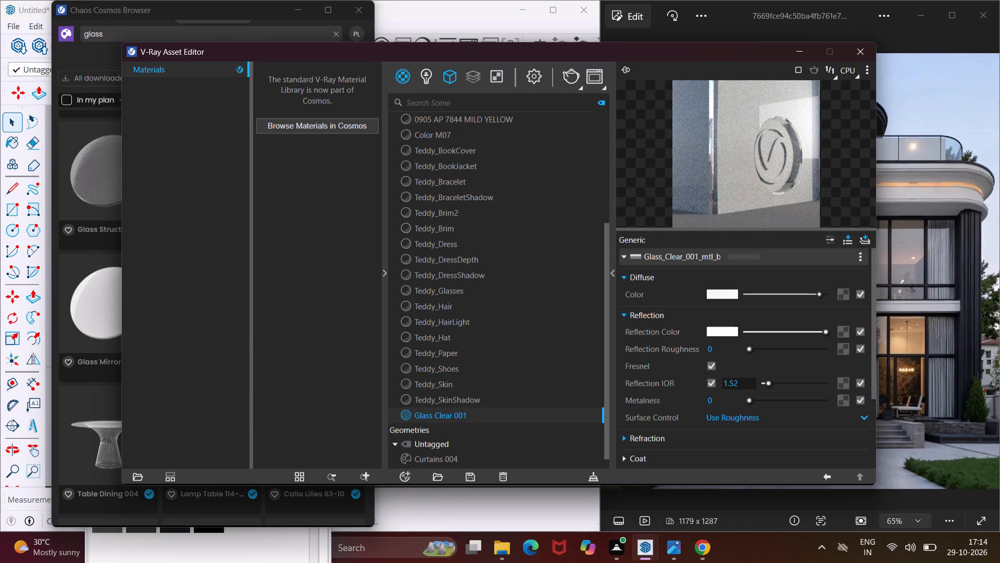
key(4)
key(Return)
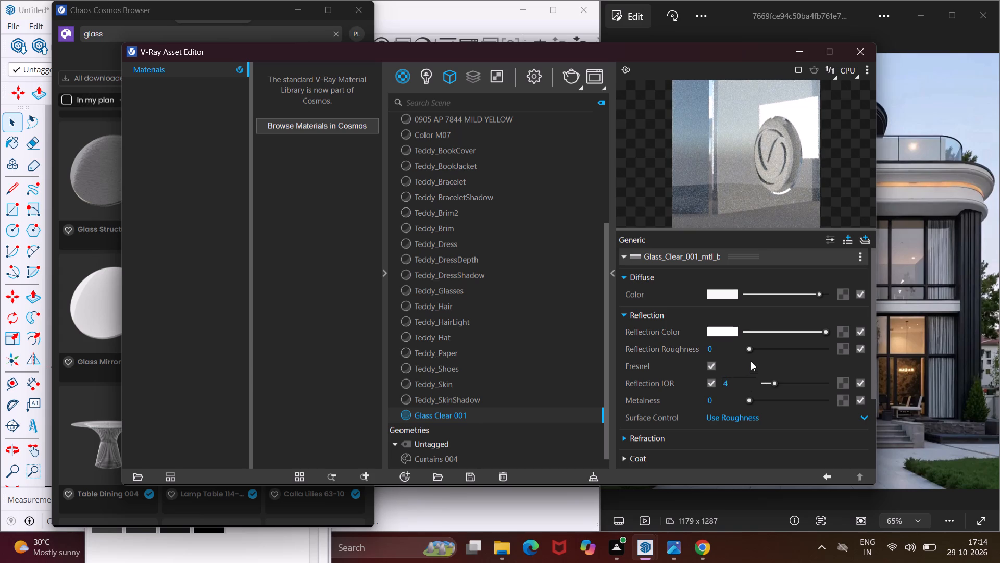
Set the Reflection Roughness of Glass Clear 001 to 0.95.
click(723, 349)
key(BackSpace)
text(.95)
key(Return)
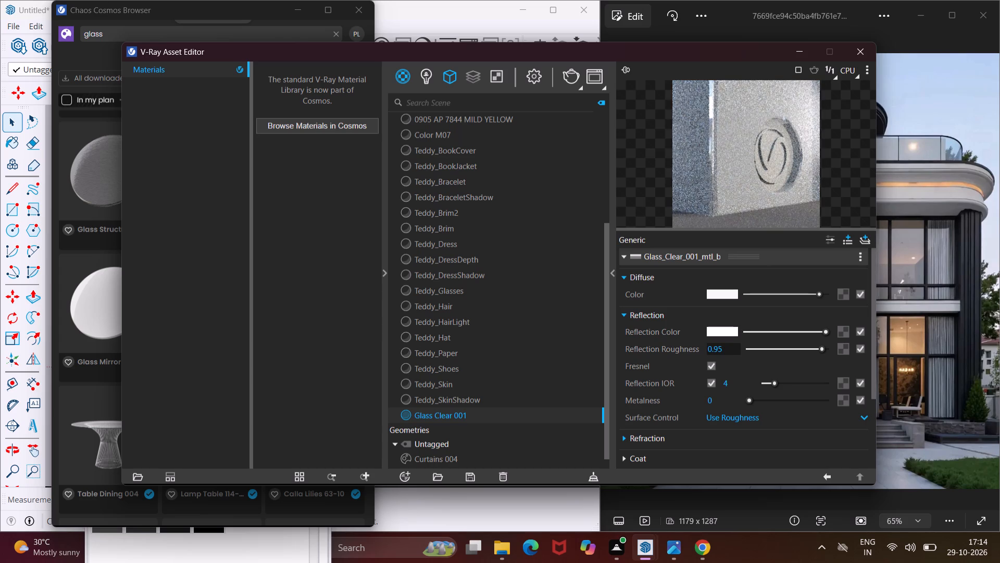
Return to the model and paint all the panes of the loose tall arched window with Glass Clear 001.
double_click(452, 414)
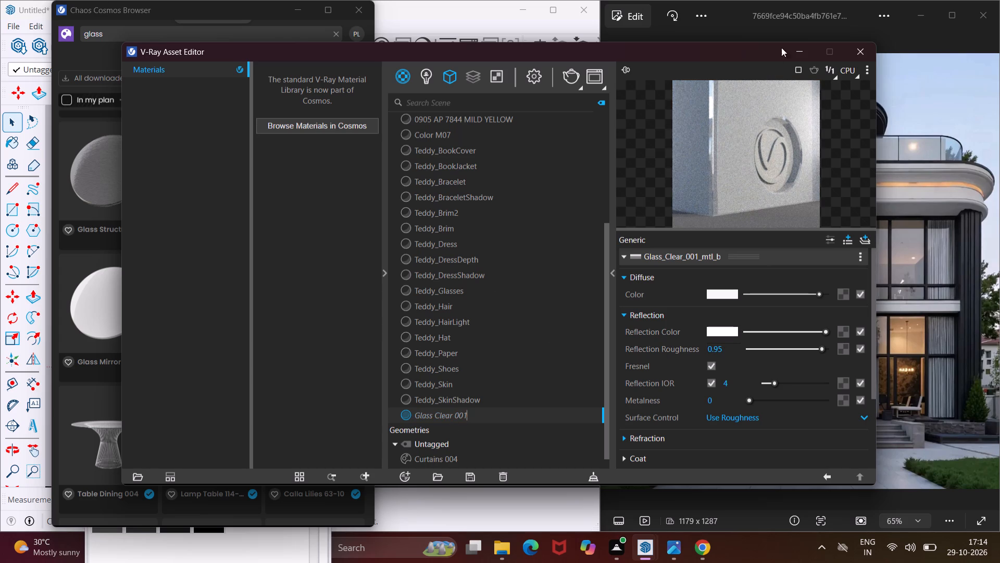
click(792, 48)
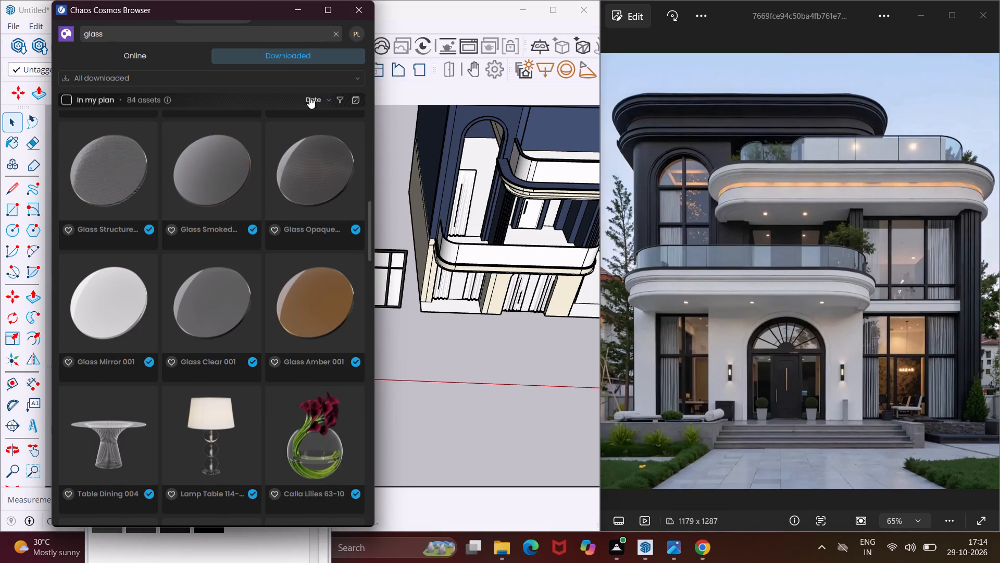
click(298, 16)
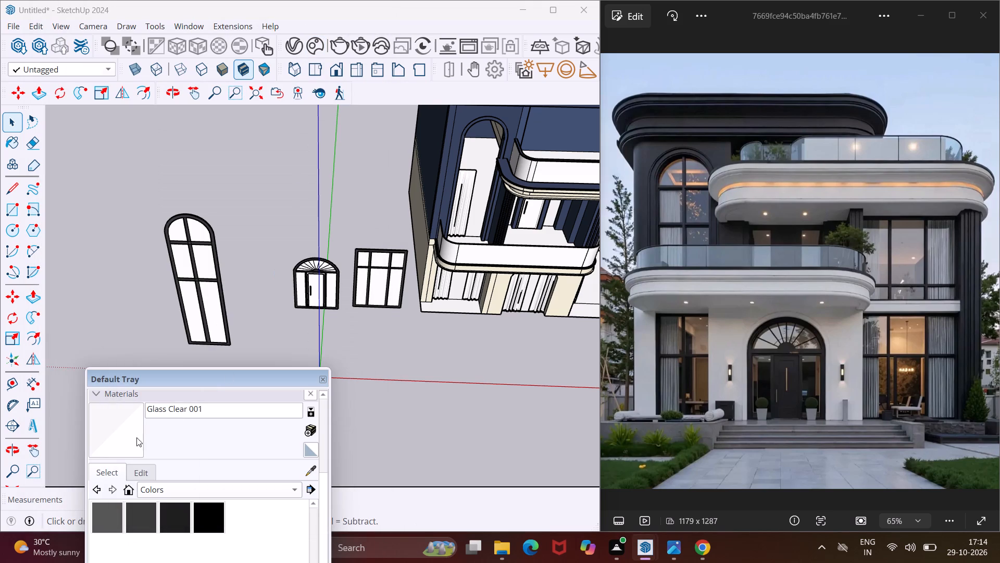
click(115, 433)
scroll(173, 219, up, 8)
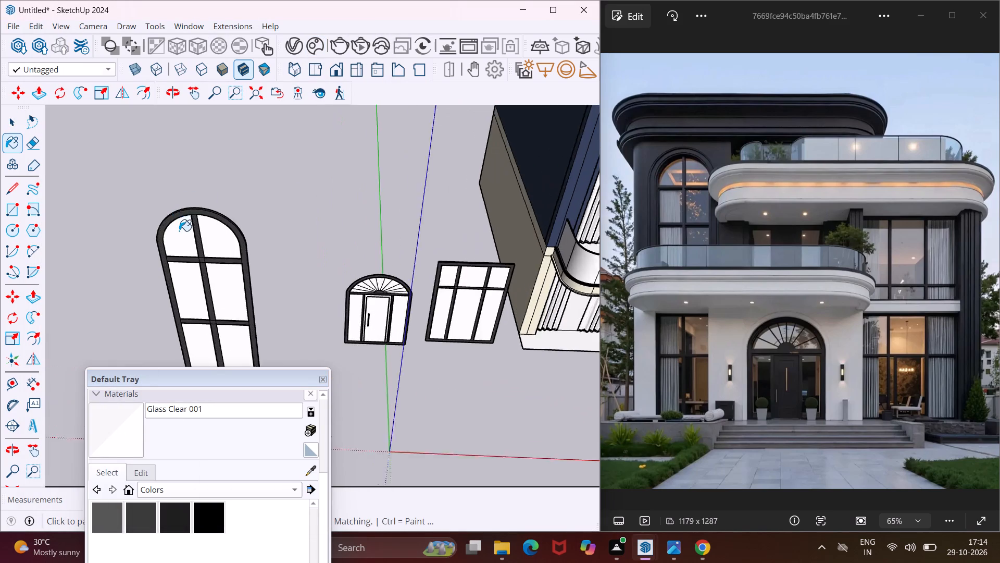
scroll(179, 231, up, 7)
click(182, 235)
click(254, 238)
scroll(256, 241, down, 6)
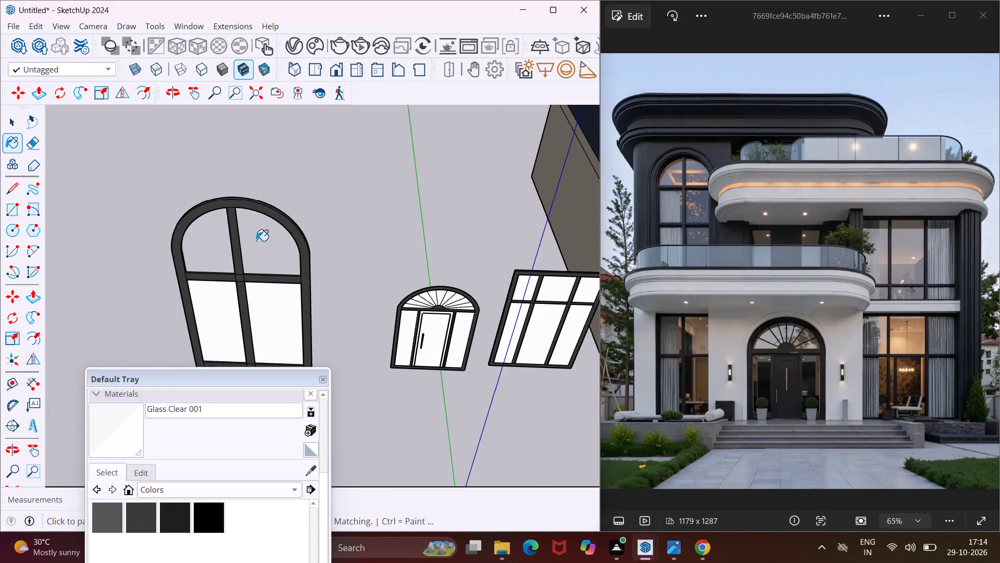
click(224, 308)
click(257, 295)
scroll(259, 263, down, 4)
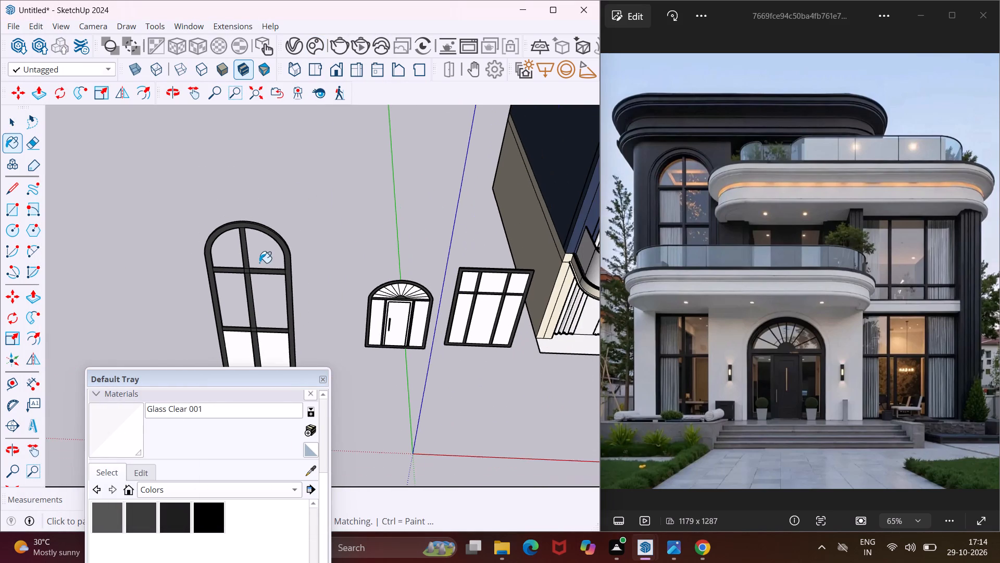
scroll(241, 356, up, 6)
click(241, 356)
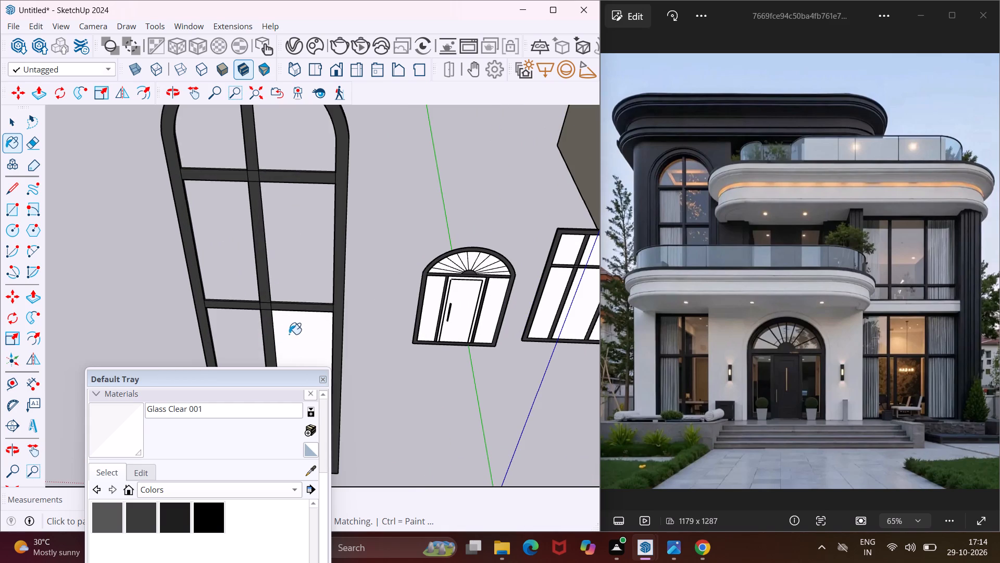
click(291, 334)
Paint the arched entrance frame's left sidelight and the left-hand fanlight segments above the door with Glass Clear 001.
scroll(450, 298, up, 7)
click(424, 285)
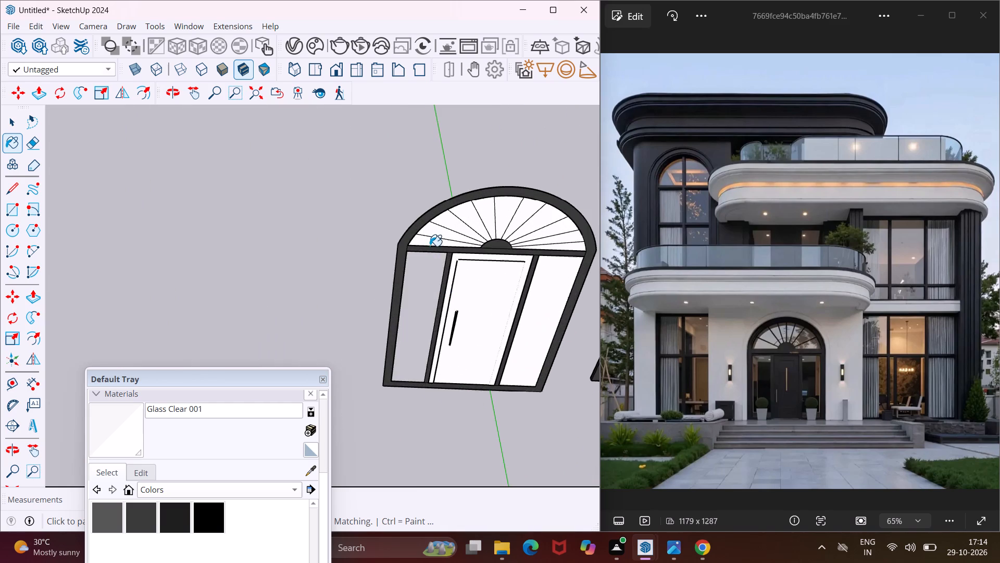
scroll(430, 246, up, 8)
click(430, 237)
click(433, 217)
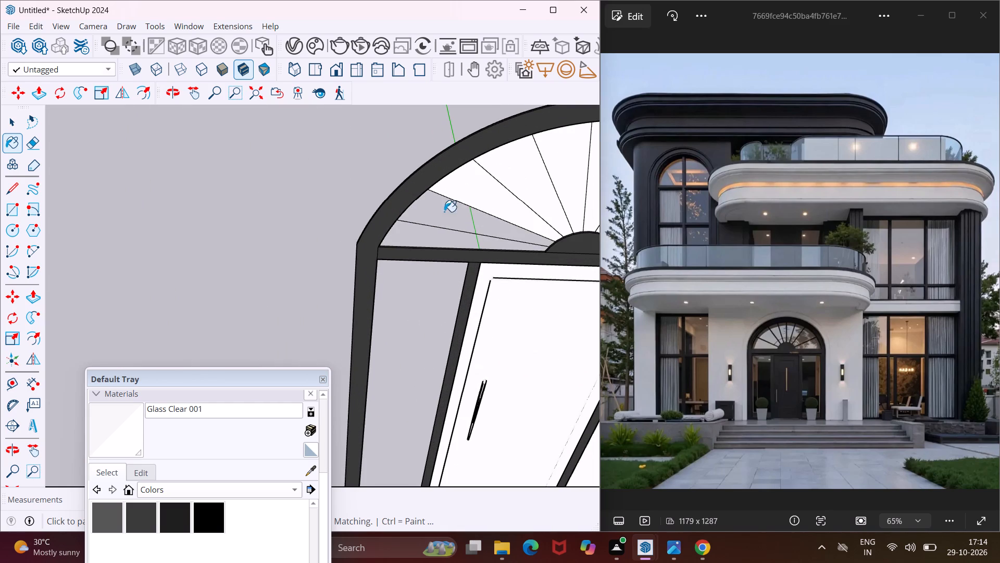
click(472, 199)
click(531, 179)
click(559, 167)
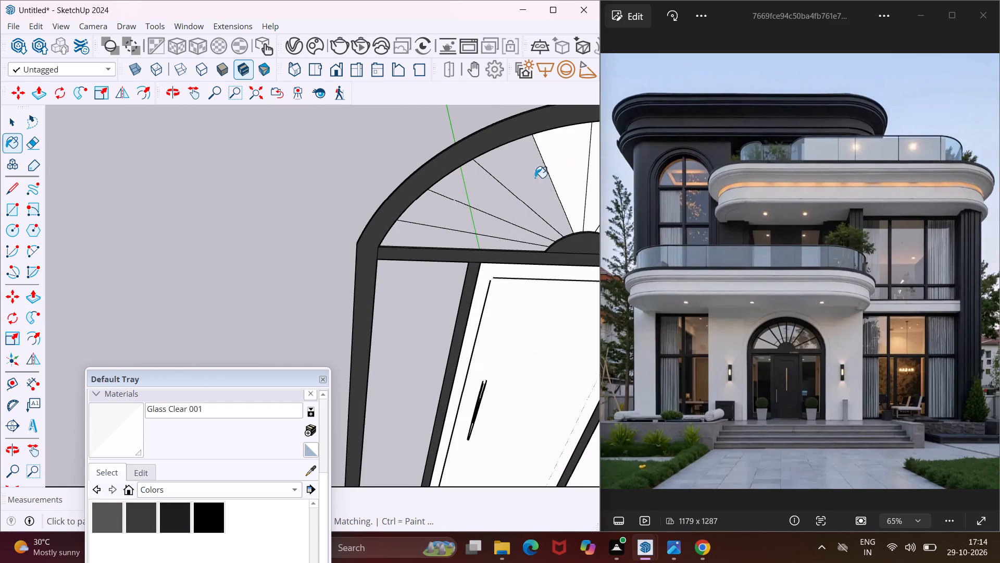
Paint the arched entrance frame's right sidelight and the remaining center and right-hand fanlight segments with Glass Clear 001.
scroll(422, 219, down, 10)
scroll(541, 253, up, 3)
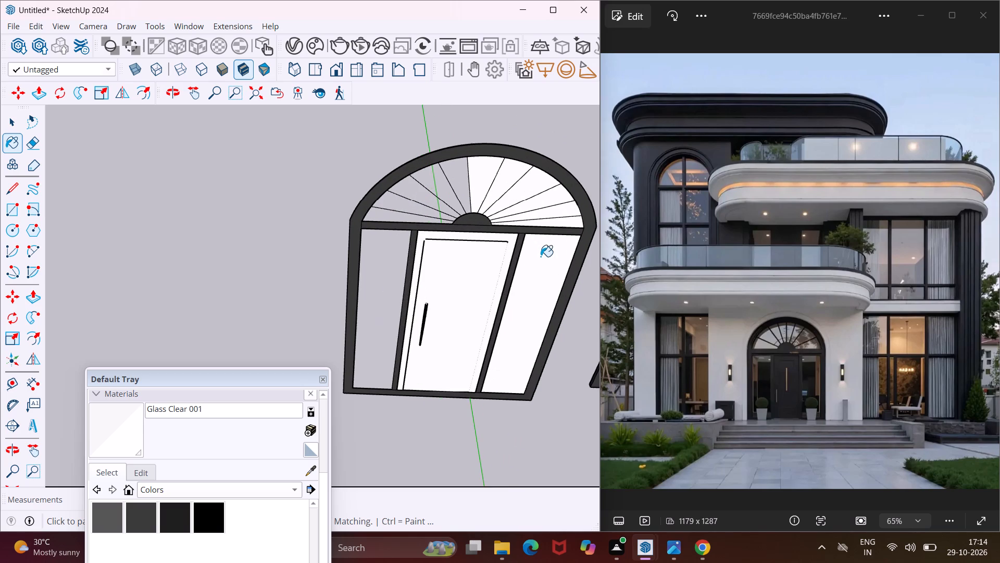
click(540, 256)
scroll(537, 219, up, 8)
click(537, 211)
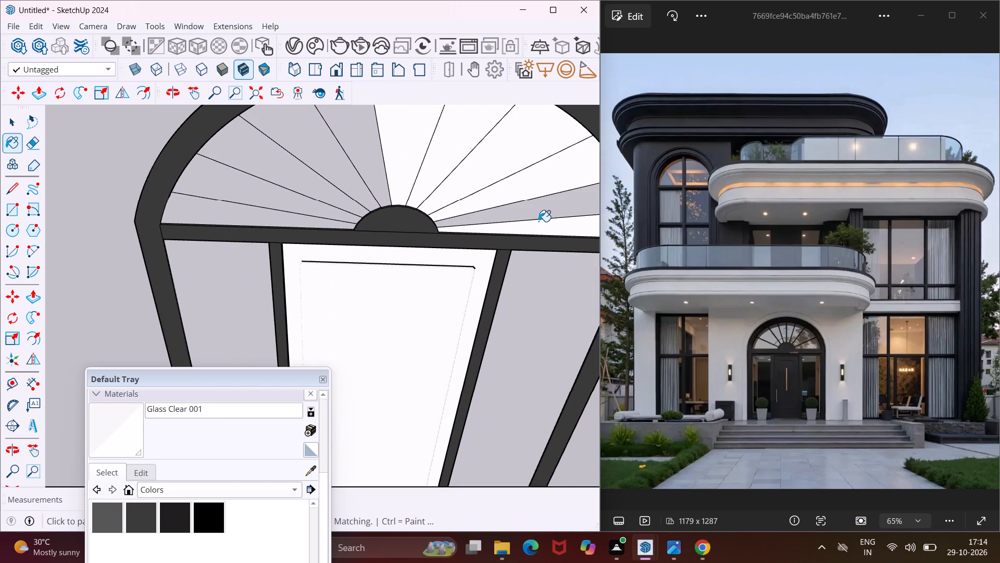
click(542, 223)
click(514, 172)
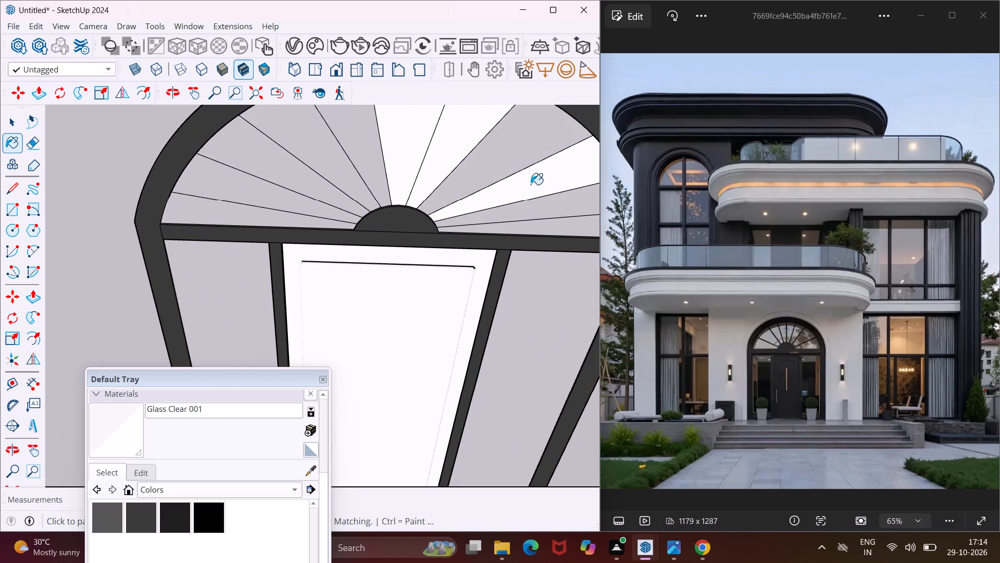
click(537, 186)
click(434, 171)
click(398, 164)
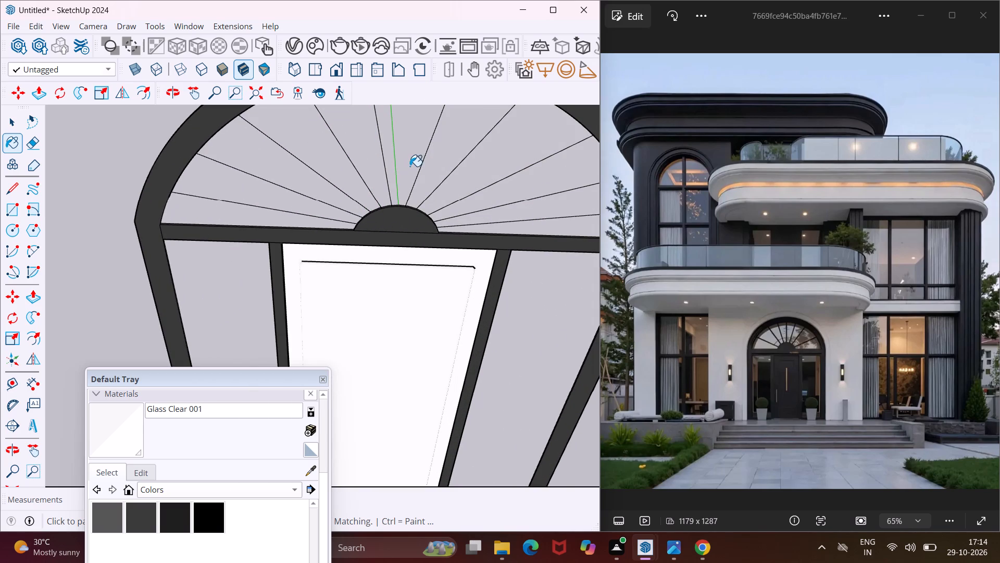
Paint all six panes of the loose rectangular window beside the arched entrance frame with Glass Clear 001.
scroll(380, 178, down, 5)
scroll(311, 198, down, 14)
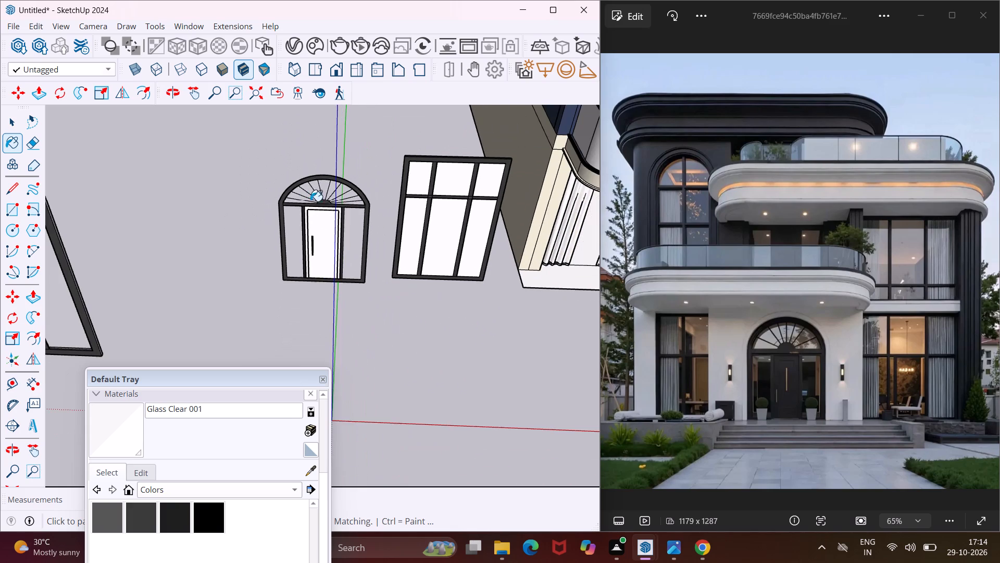
scroll(413, 167, up, 6)
click(417, 177)
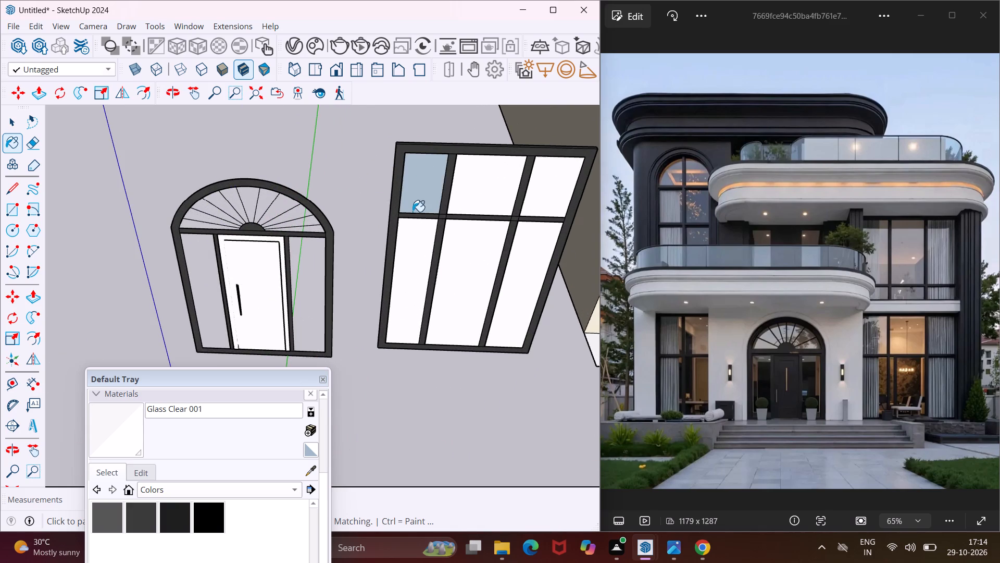
click(412, 228)
click(459, 230)
click(465, 194)
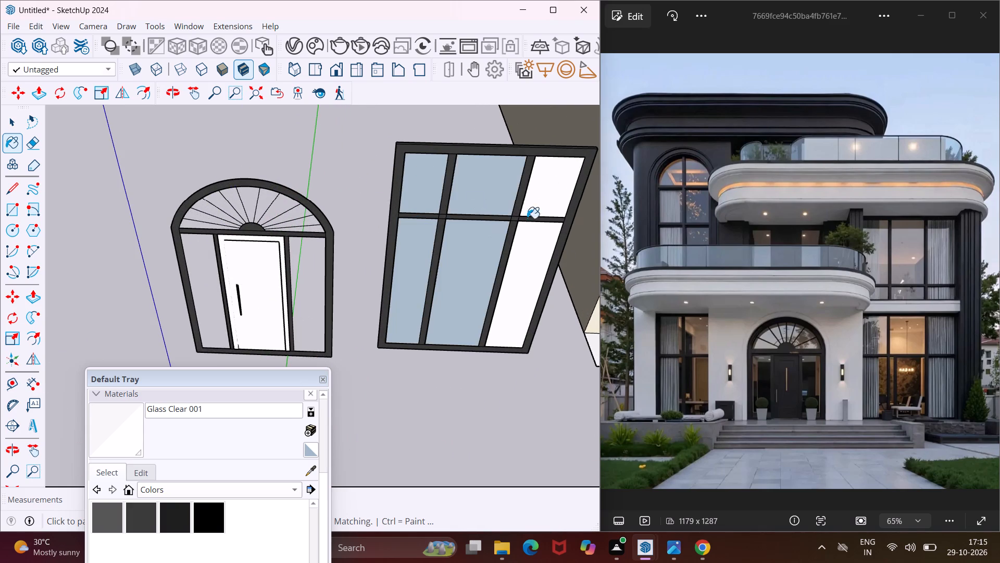
click(536, 202)
click(529, 242)
Paint the front panes of the two loose tall narrow windows with Glass Clear 001.
scroll(238, 264, down, 5)
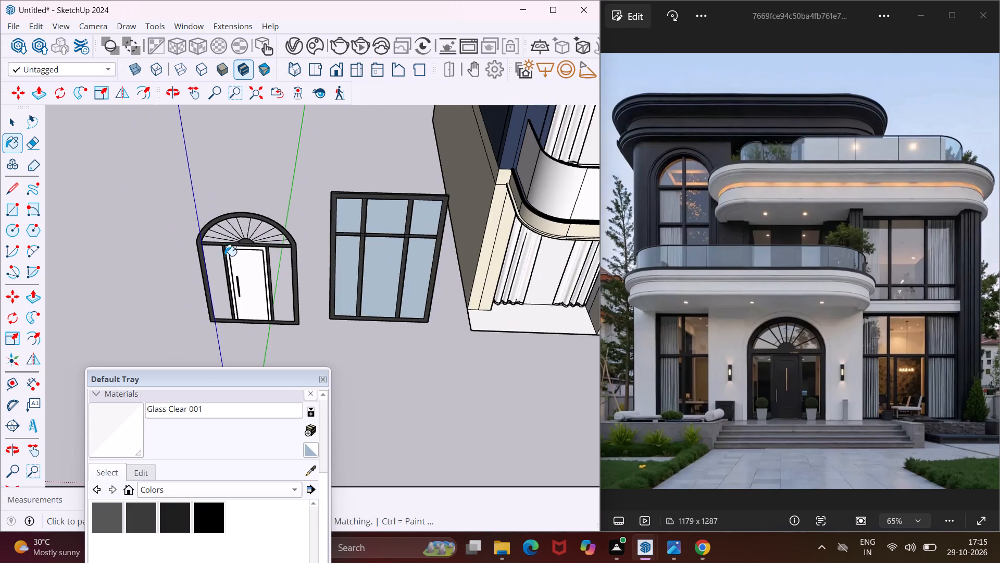
scroll(219, 251, down, 16)
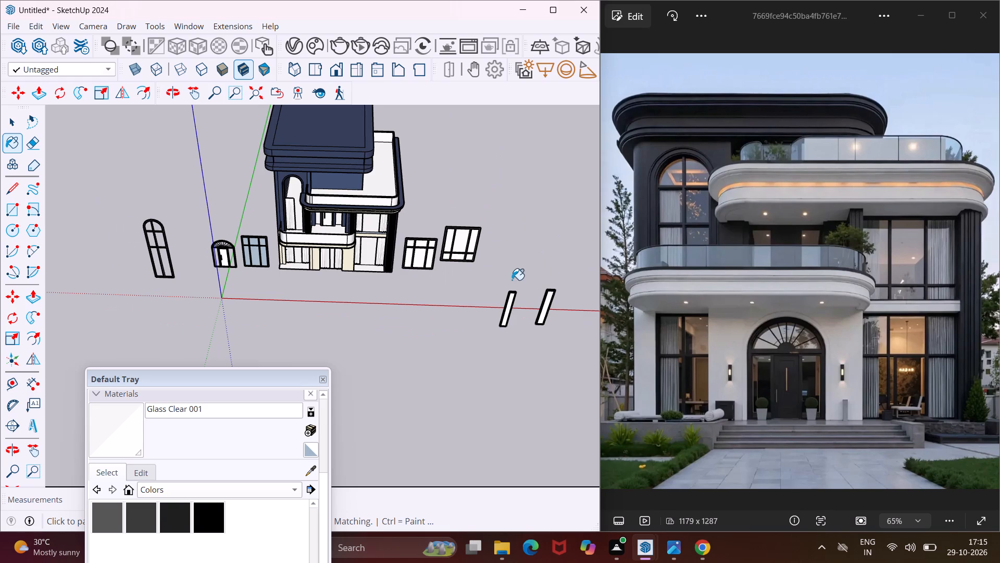
scroll(544, 311, up, 18)
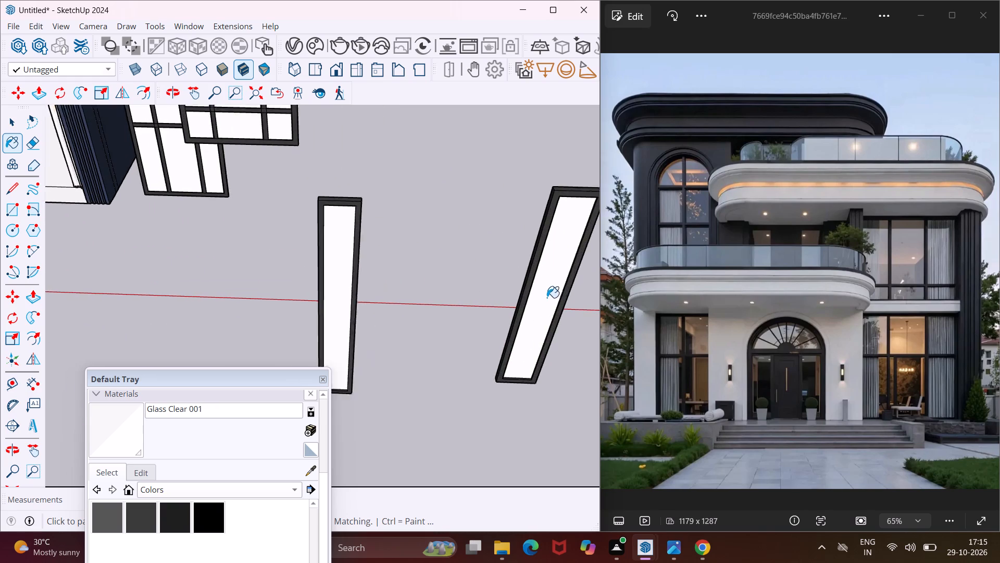
click(545, 293)
click(314, 294)
Paint all six panes of the smaller loose rectangular window nearest the house's fluted side column with Glass Clear 001.
scroll(314, 294, down, 3)
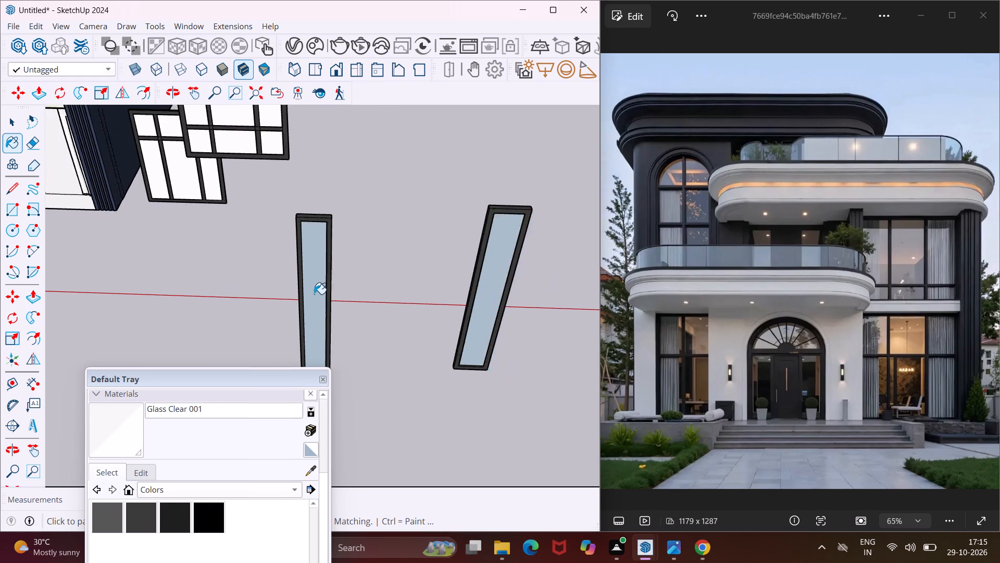
scroll(314, 294, down, 7)
scroll(208, 169, up, 4)
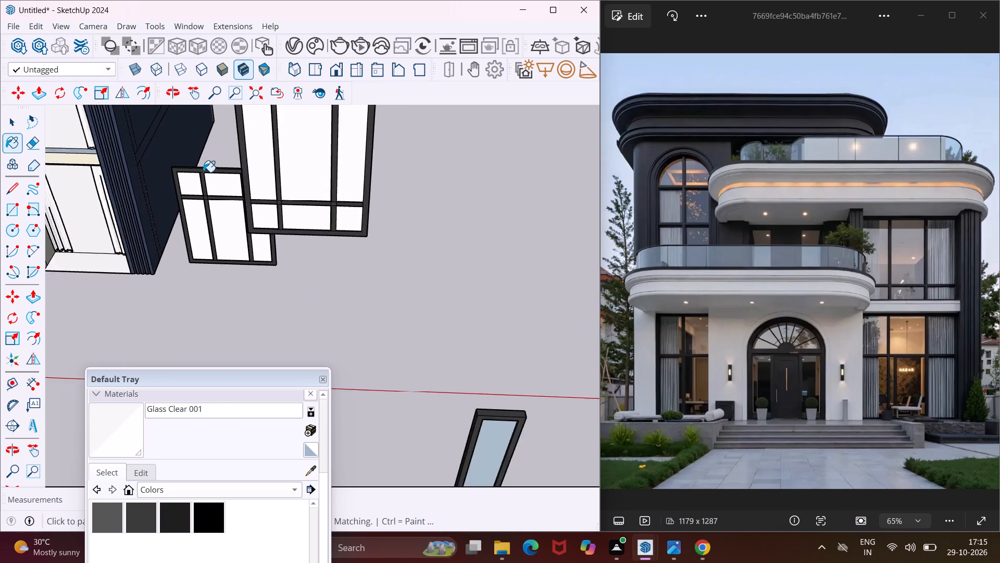
scroll(203, 172, up, 5)
click(189, 187)
click(223, 181)
click(203, 231)
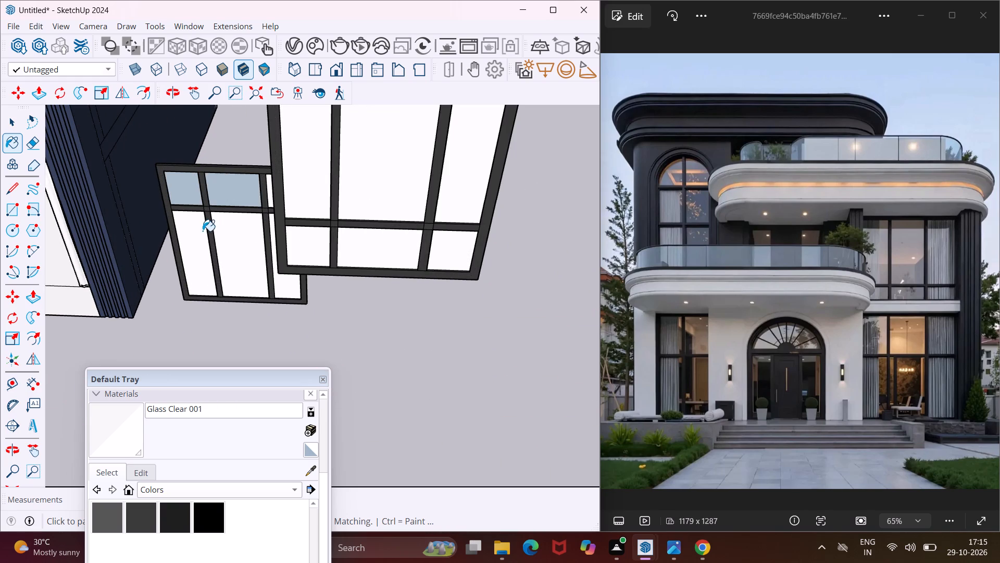
click(230, 222)
middle_drag(243, 246, 310, 248)
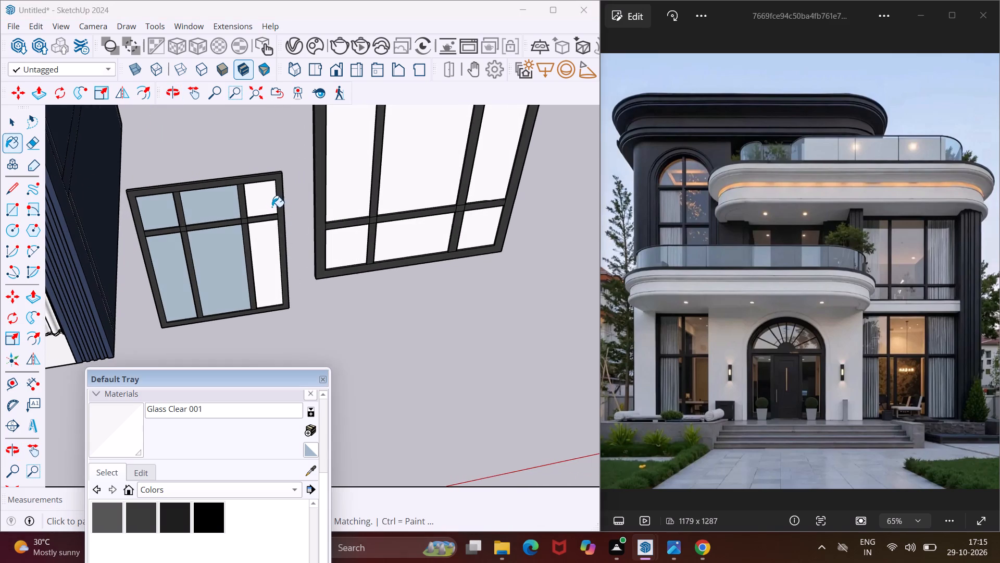
click(266, 202)
click(259, 238)
Paint all six panes of the adjacent larger loose rectangular window with Glass Clear 001.
click(353, 177)
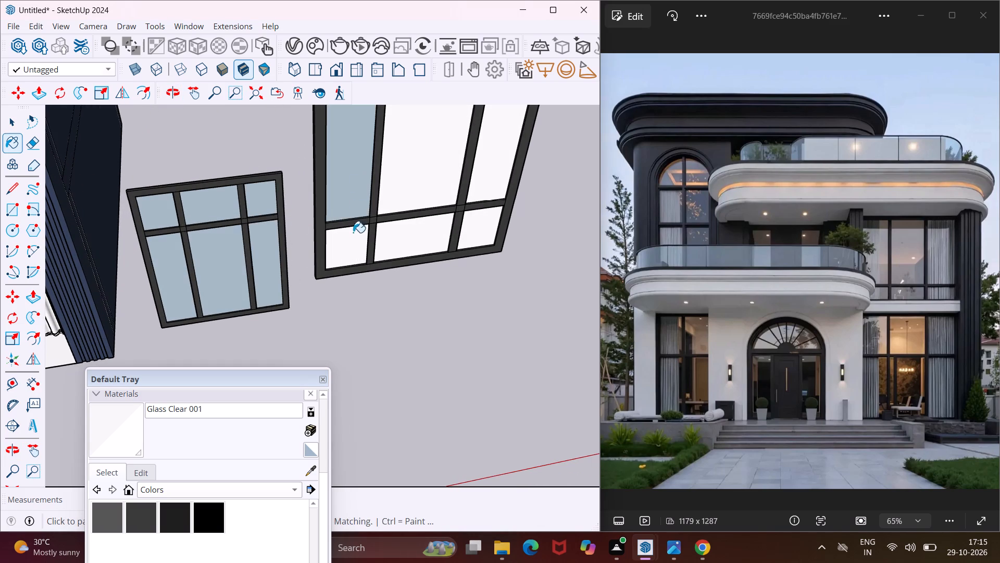
click(354, 237)
click(387, 191)
click(402, 226)
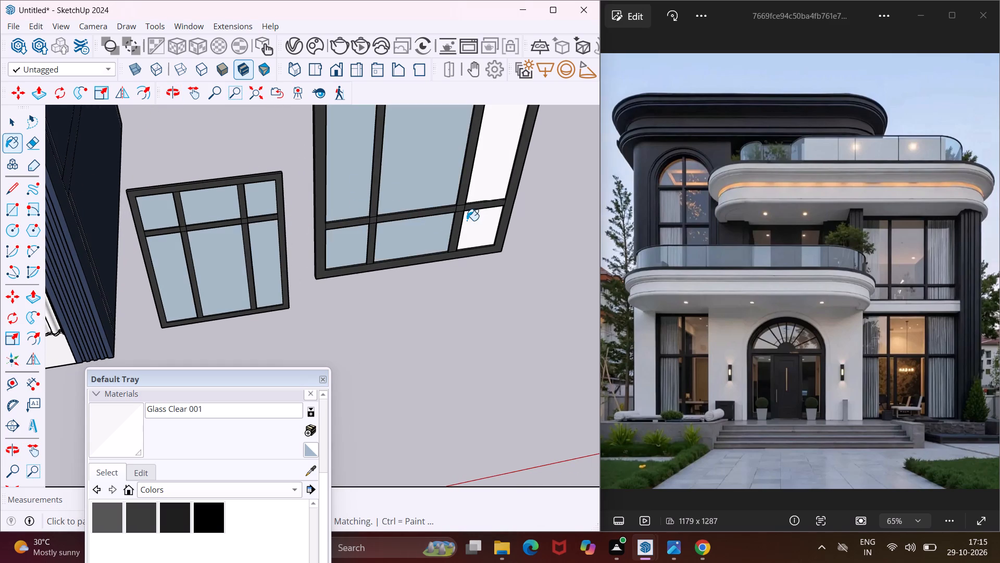
click(471, 220)
click(474, 176)
Paint the back faces of the two loose tall narrow windows with Glass Clear 001.
scroll(285, 246, down, 6)
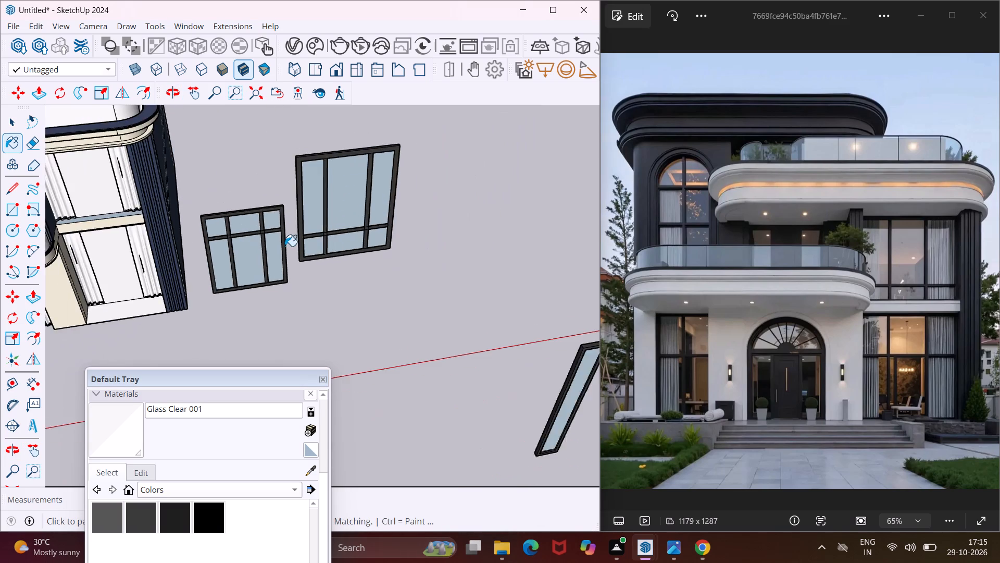
scroll(285, 246, down, 11)
middle_drag(309, 287, 492, 285)
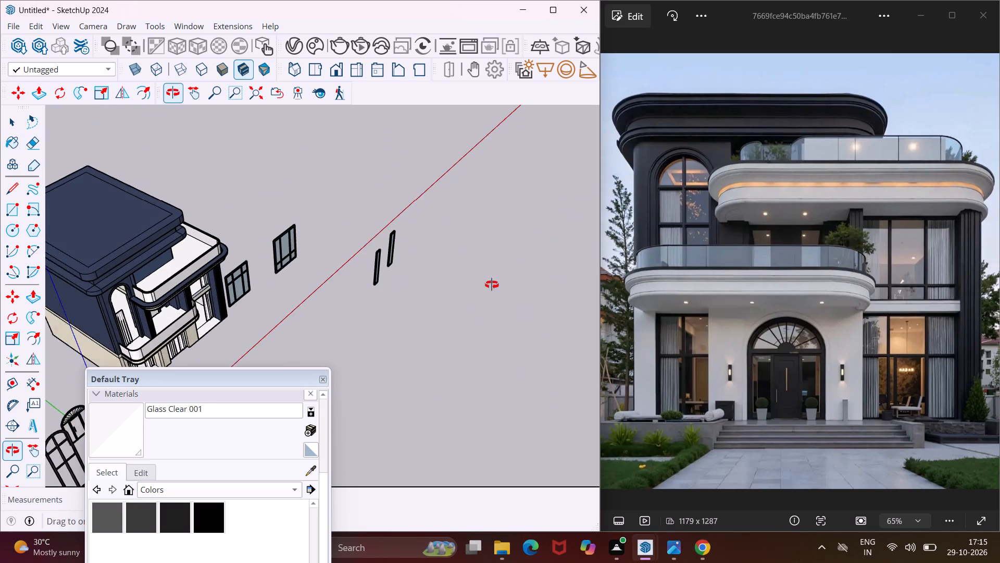
middle_drag(492, 285, 493, 285)
scroll(315, 253, up, 9)
middle_drag(315, 257, 369, 256)
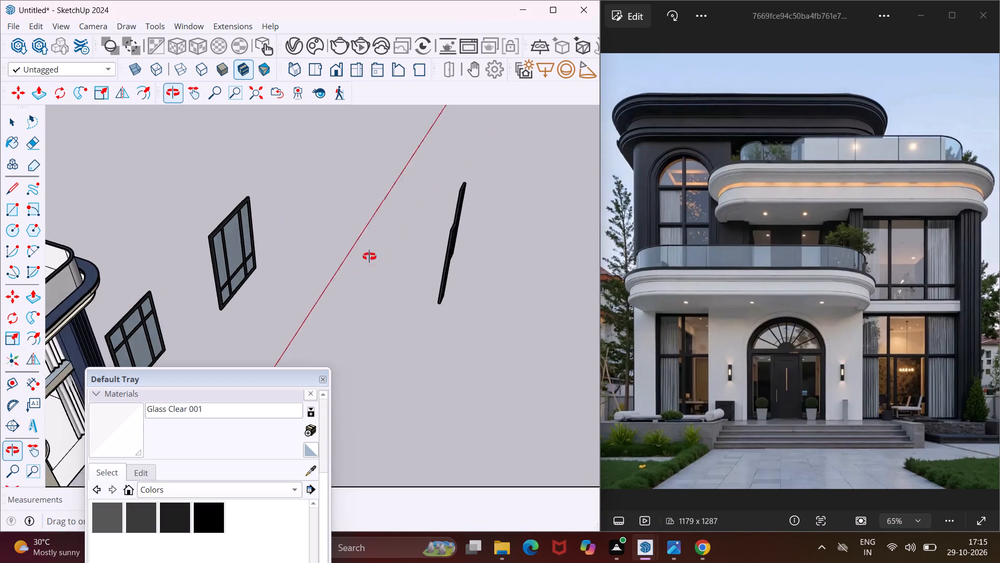
middle_drag(369, 256, 459, 226)
scroll(382, 202, up, 11)
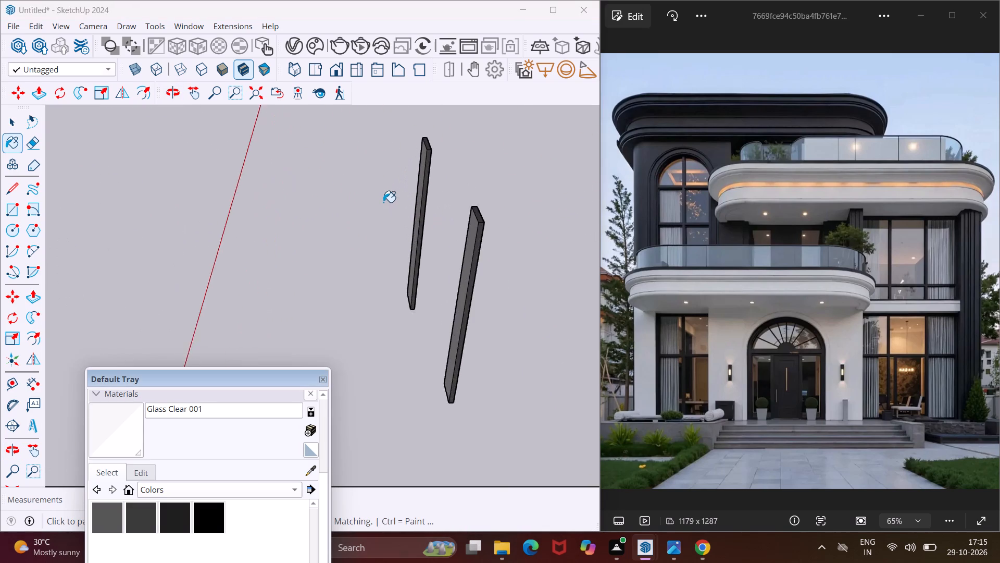
scroll(383, 202, up, 6)
scroll(446, 206, up, 4)
middle_drag(440, 205, 458, 216)
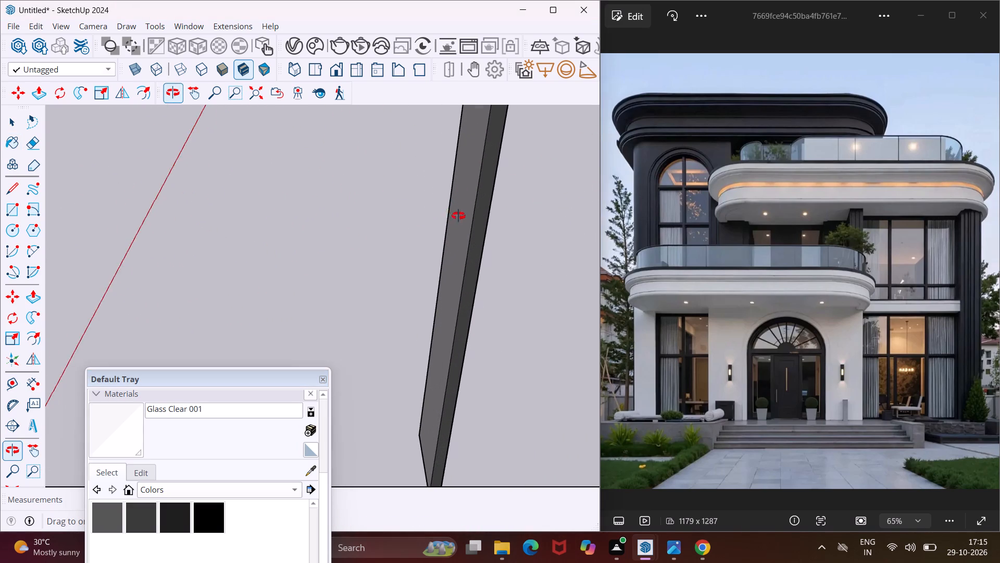
middle_drag(458, 216, 499, 228)
click(487, 224)
scroll(257, 237, down, 10)
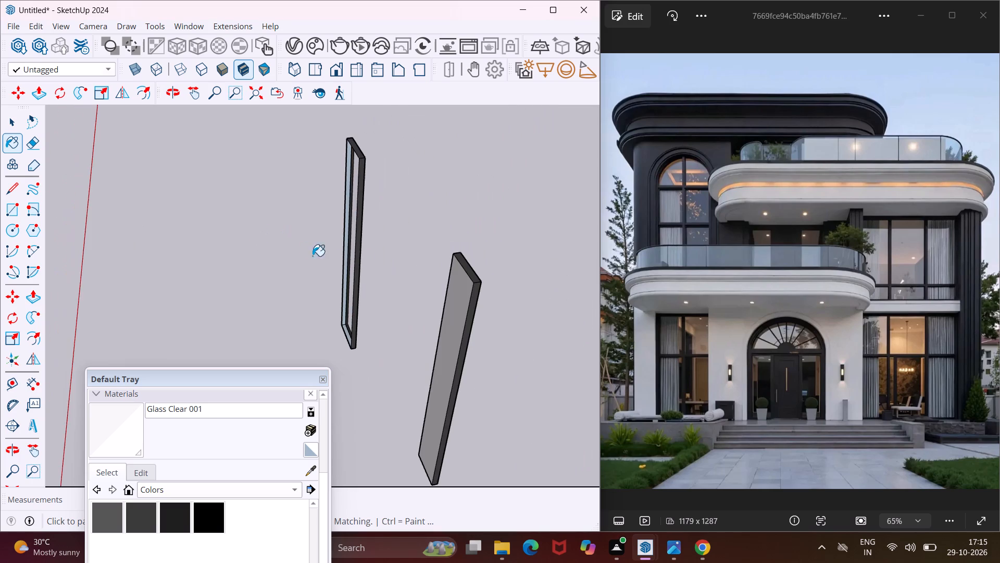
scroll(443, 294, up, 3)
click(459, 293)
scroll(297, 259, down, 6)
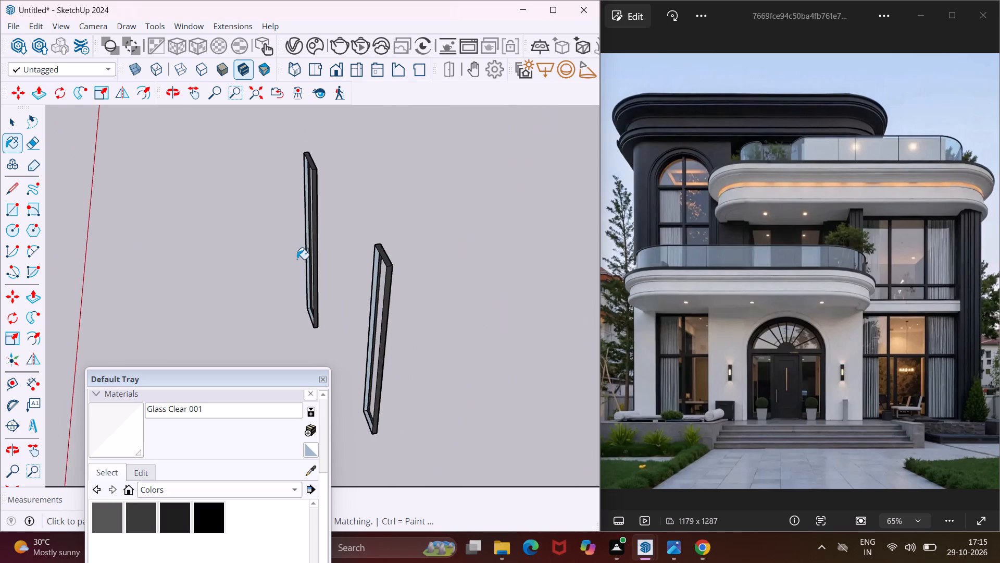
Paint the back faces of the larger and smaller rectangular windows on the narrow windows' side of the house with Glass Clear 001.
middle_drag(296, 259, 527, 249)
scroll(376, 194, down, 14)
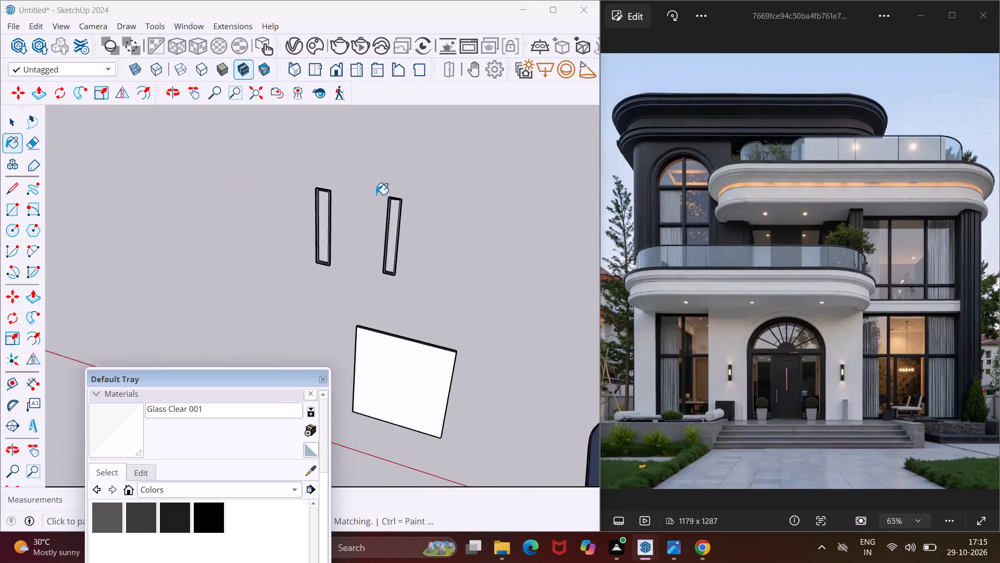
scroll(376, 194, down, 3)
click(402, 335)
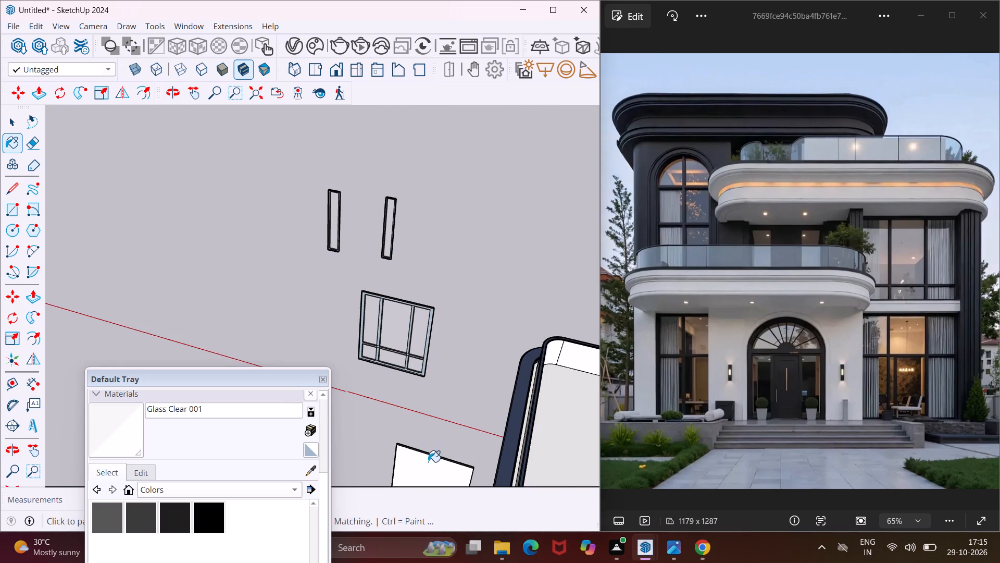
click(428, 464)
Paint the back face of the rectangular window beside the arched entrance frame with Glass Clear 001.
scroll(291, 320, down, 10)
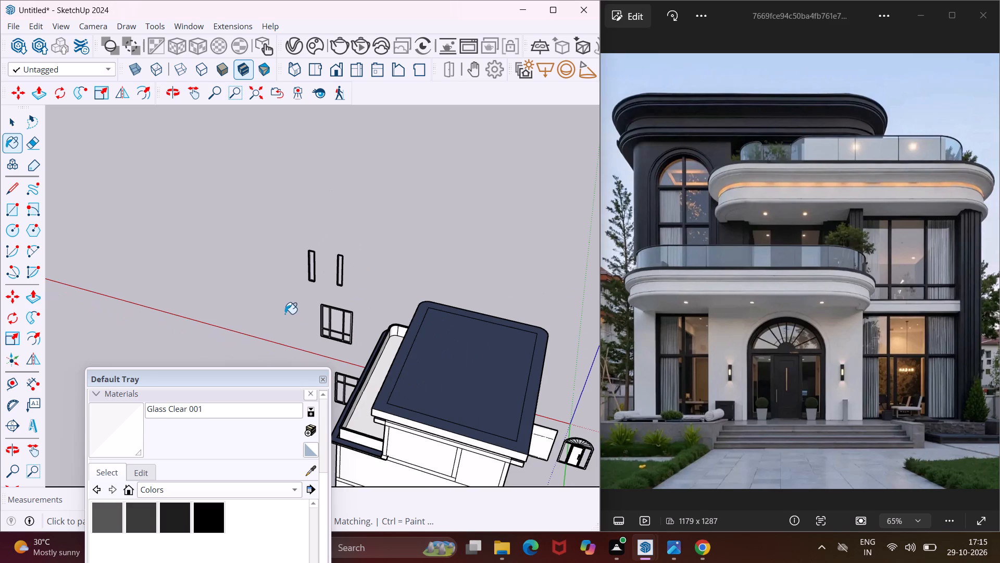
scroll(573, 469, up, 9)
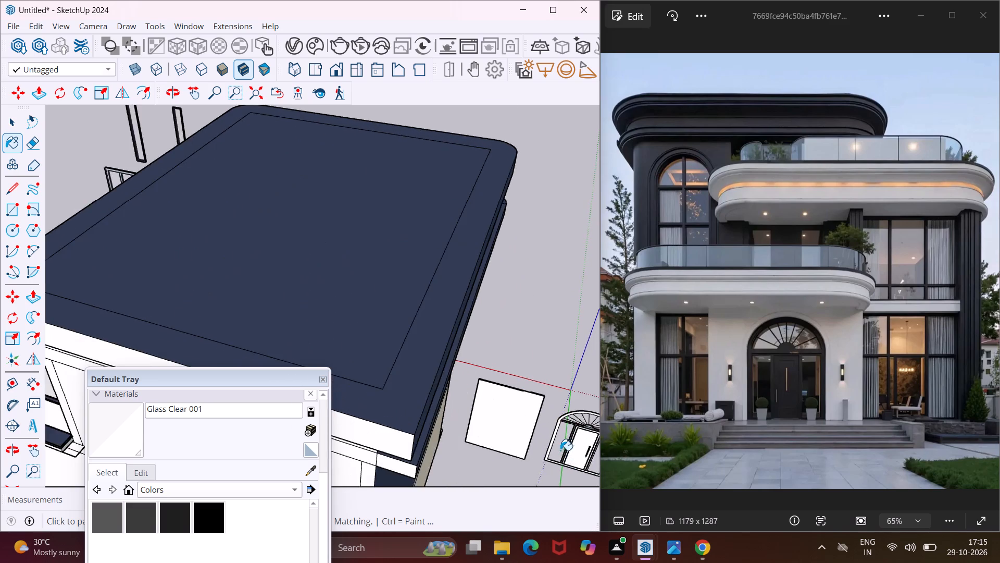
scroll(560, 450, up, 6)
middle_drag(537, 426, 540, 344)
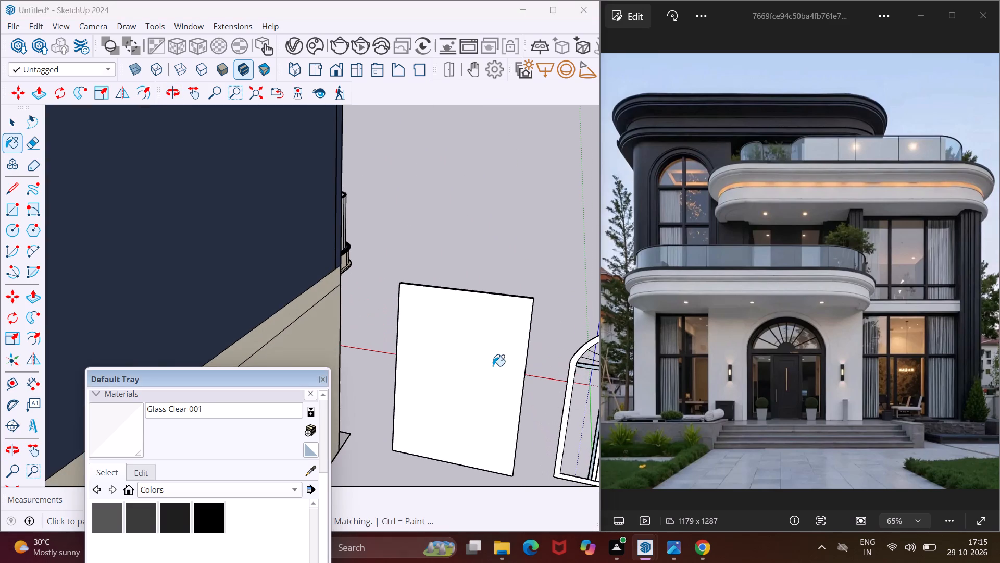
click(493, 366)
Examine the back of the arched entrance frame and the loose tall arched window for unpainted glass faces.
scroll(340, 339, down, 14)
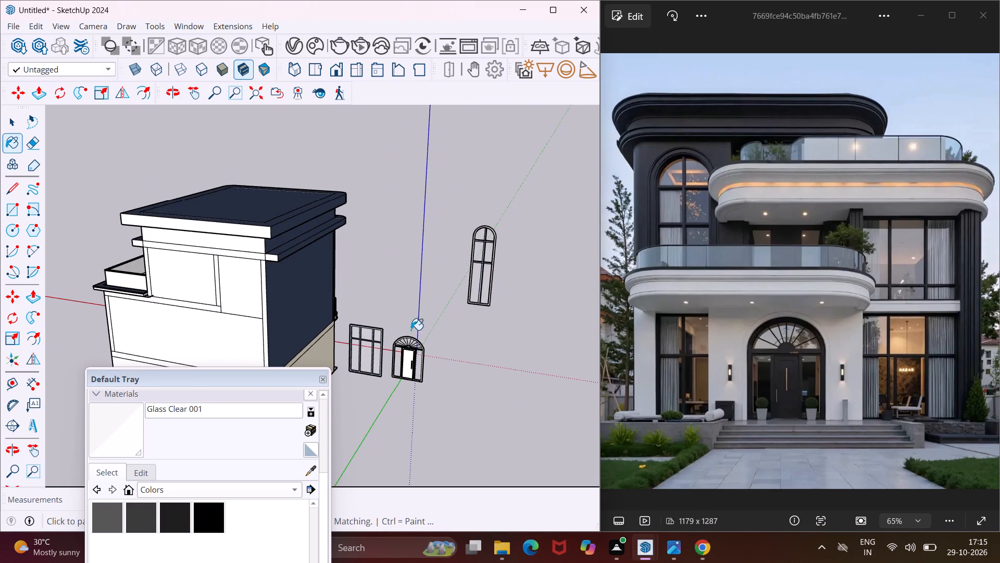
scroll(489, 269, up, 14)
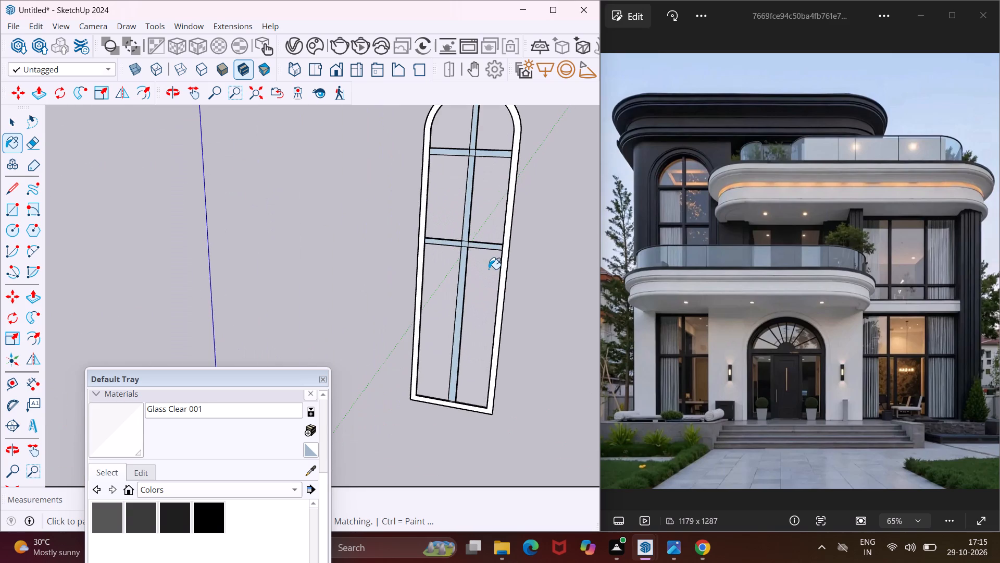
scroll(484, 272, up, 3)
middle_drag(487, 276, 703, 341)
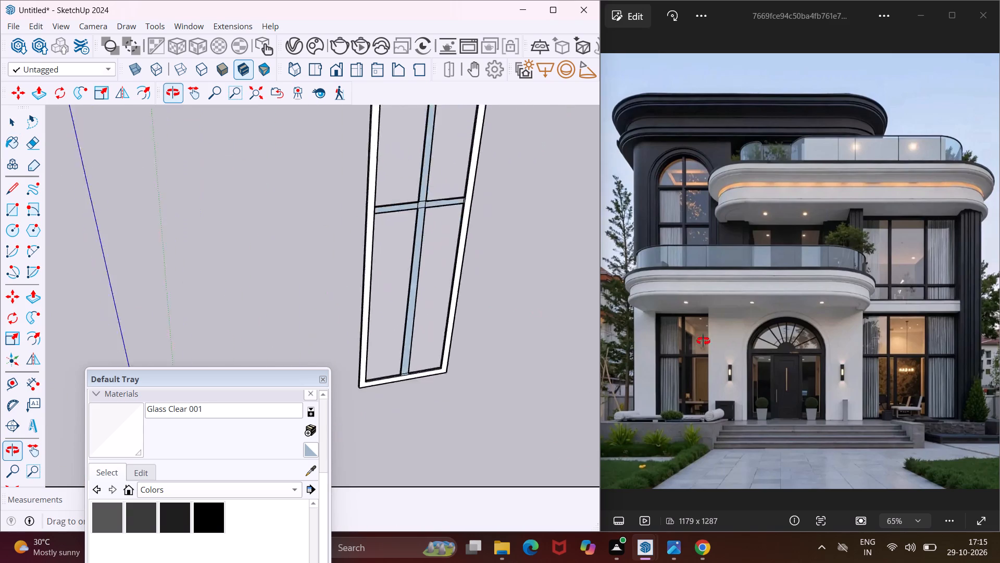
middle_drag(703, 341, 999, 347)
Paint the outer faces of the upper terrace railing's front, curved corner and side panels with Glass Clear 001.
scroll(151, 305, down, 6)
scroll(205, 286, down, 3)
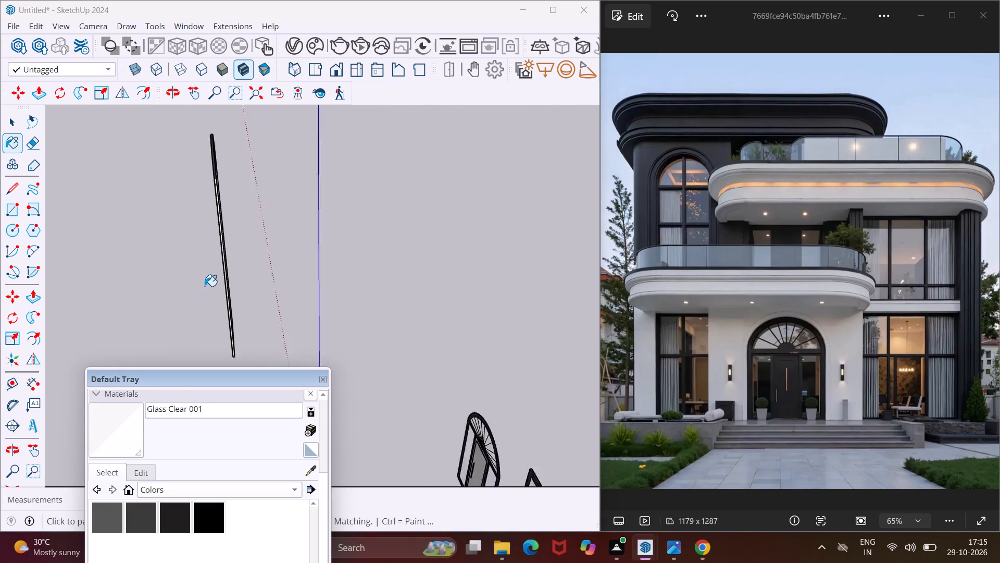
scroll(205, 286, down, 19)
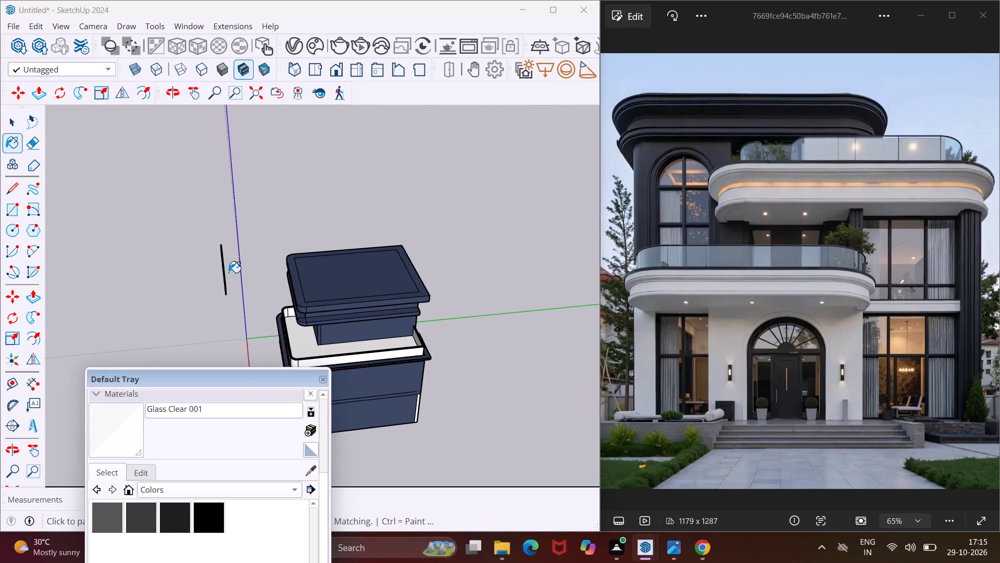
scroll(229, 273, down, 6)
scroll(261, 335, up, 7)
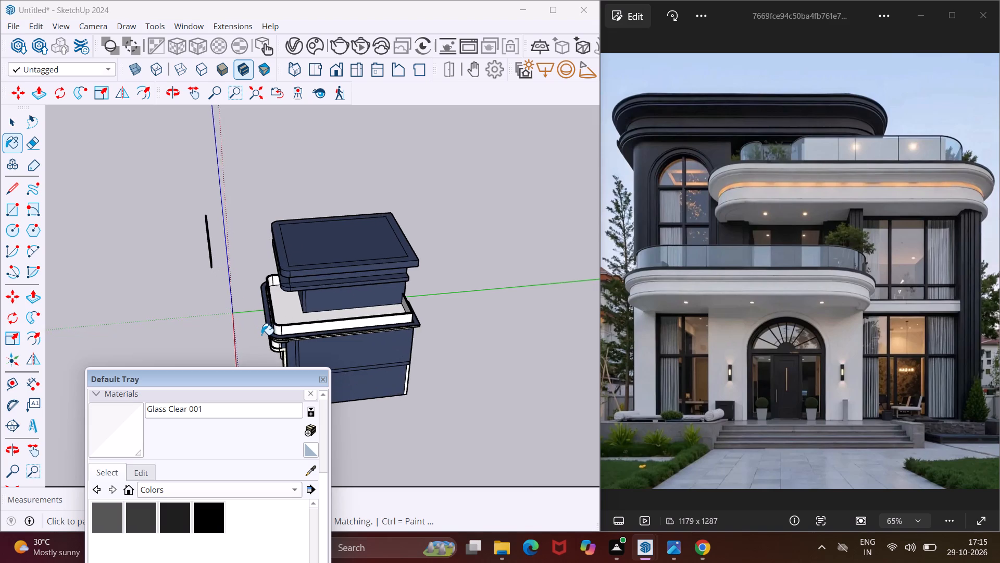
scroll(261, 335, up, 16)
click(462, 293)
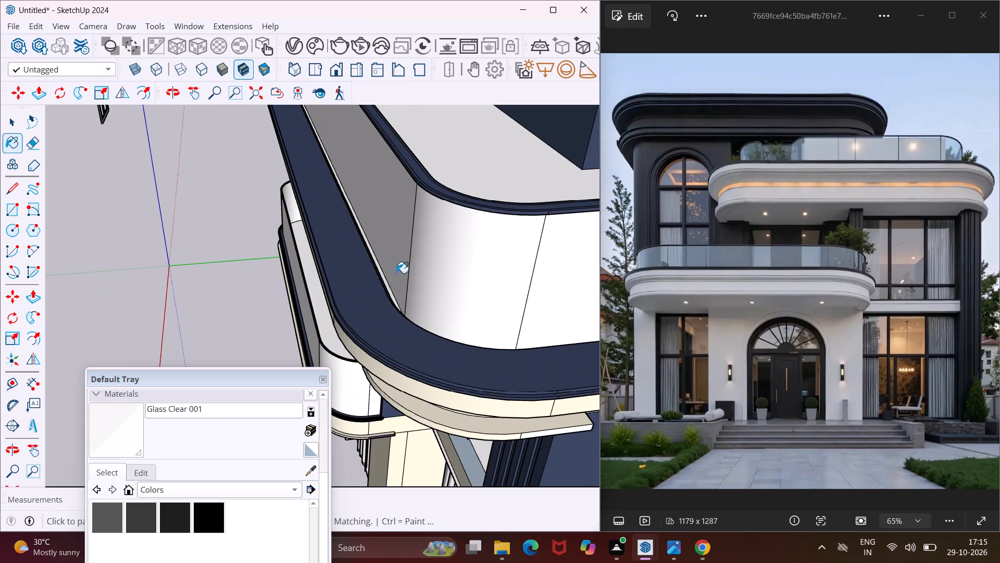
click(388, 260)
click(548, 299)
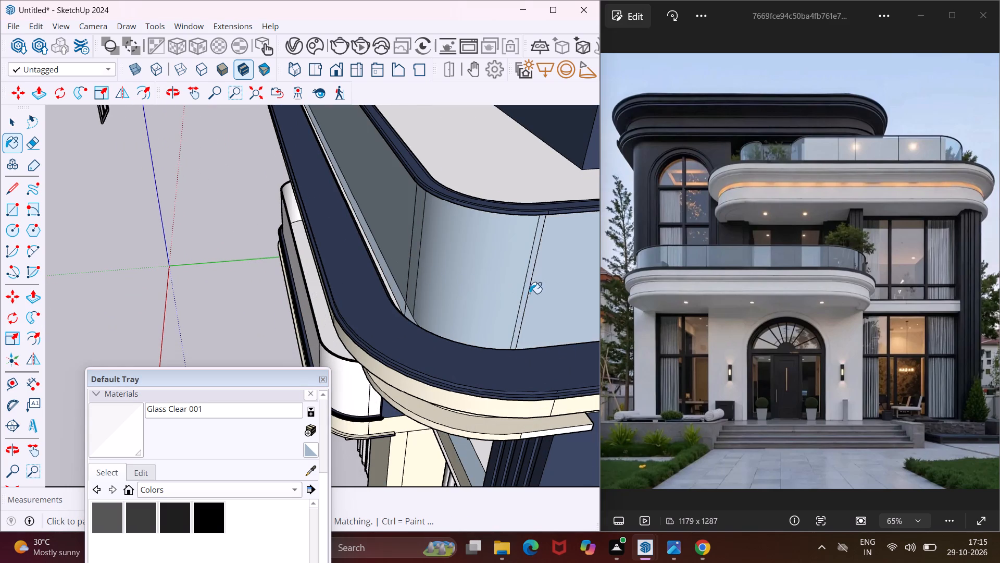
Paint the inner faces of the upper terrace railing's curved corner and long side panel with Glass Clear 001.
middle_drag(521, 292, 260, 310)
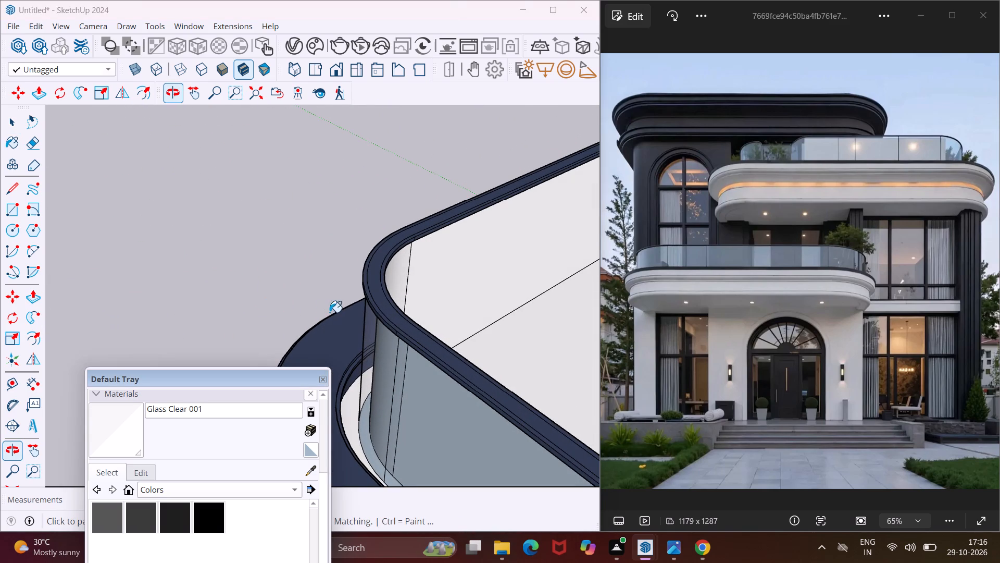
click(401, 278)
click(417, 267)
scroll(398, 256, down, 18)
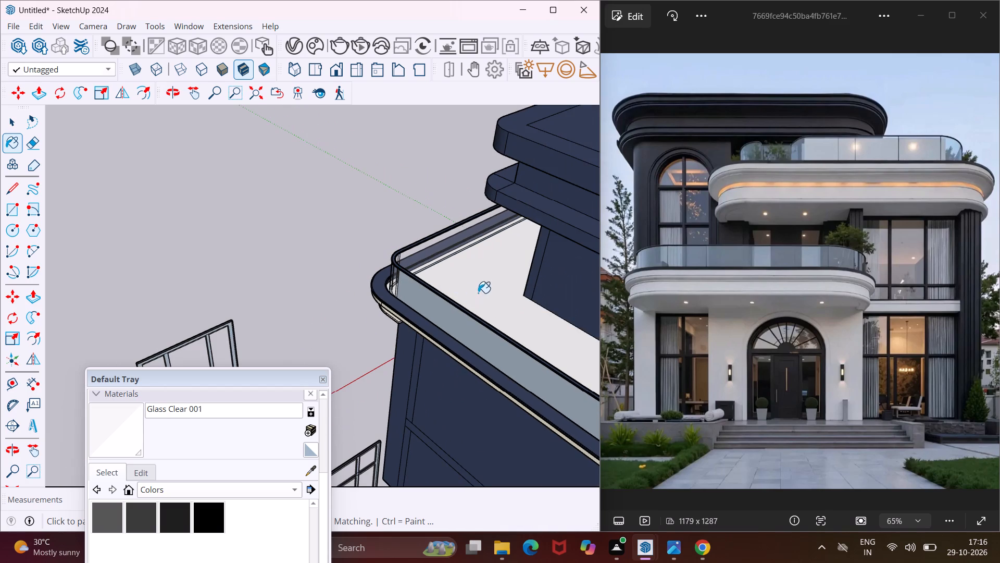
middle_drag(473, 292, 285, 262)
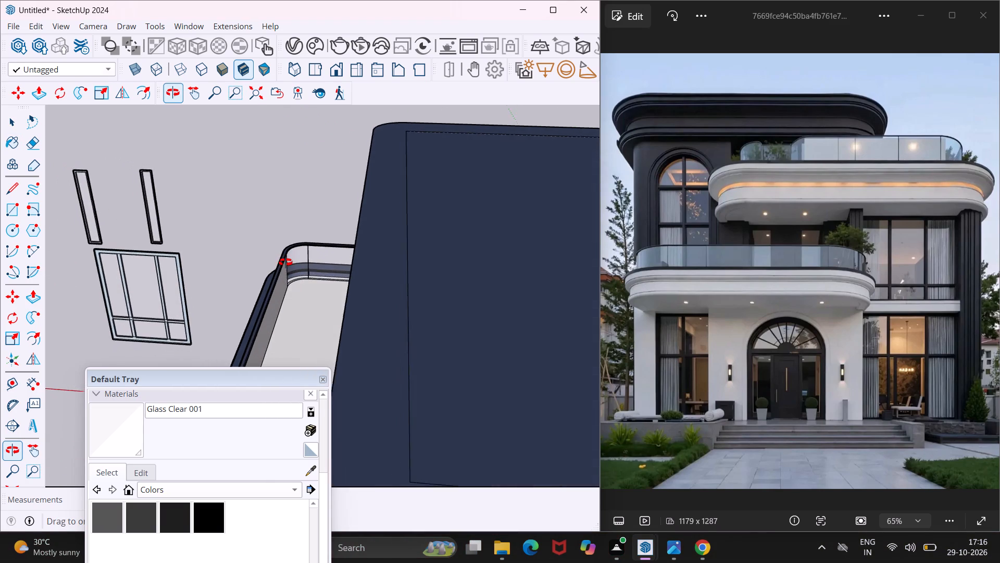
middle_drag(285, 262, 288, 259)
scroll(282, 276, up, 3)
click(282, 279)
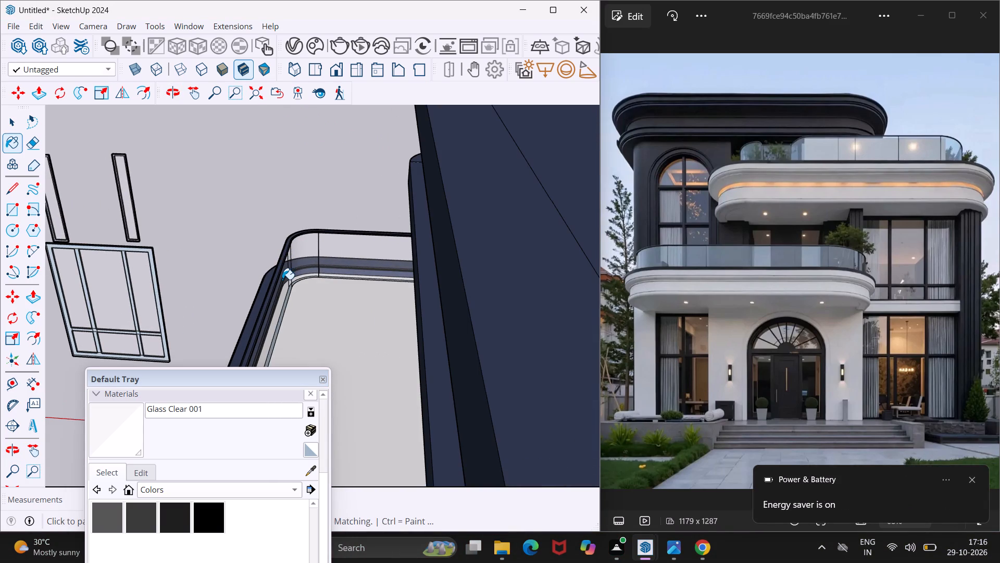
Paint both faces of the upper terrace railing's straight rear end panel with Glass Clear 001.
middle_drag(282, 279, 297, 289)
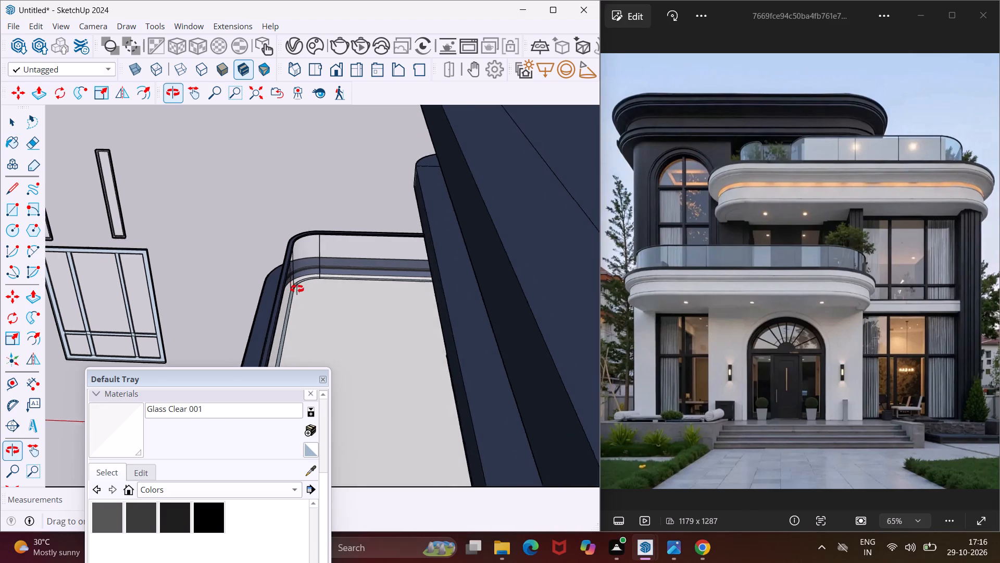
middle_drag(297, 289, 476, 265)
scroll(289, 214, down, 9)
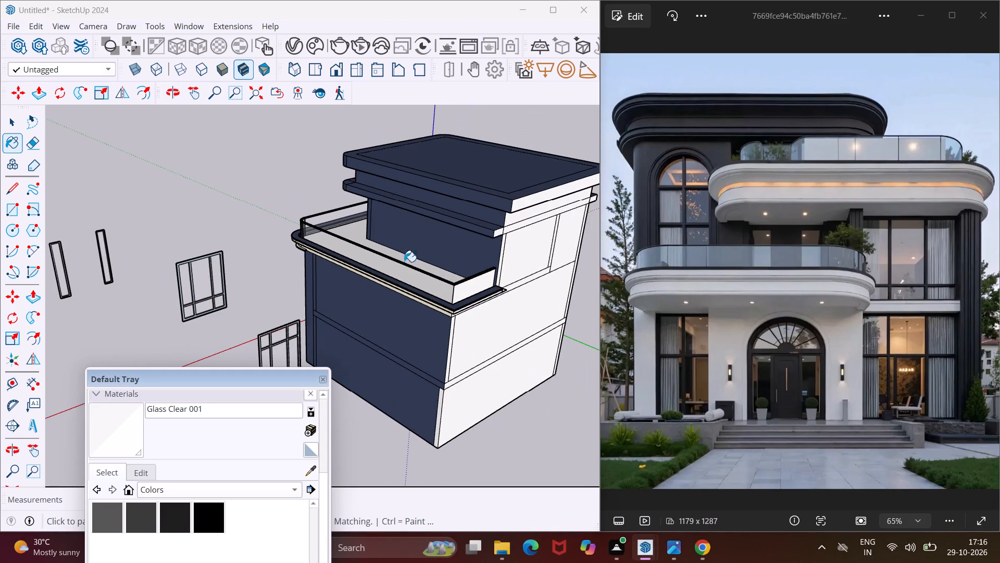
scroll(453, 290, up, 13)
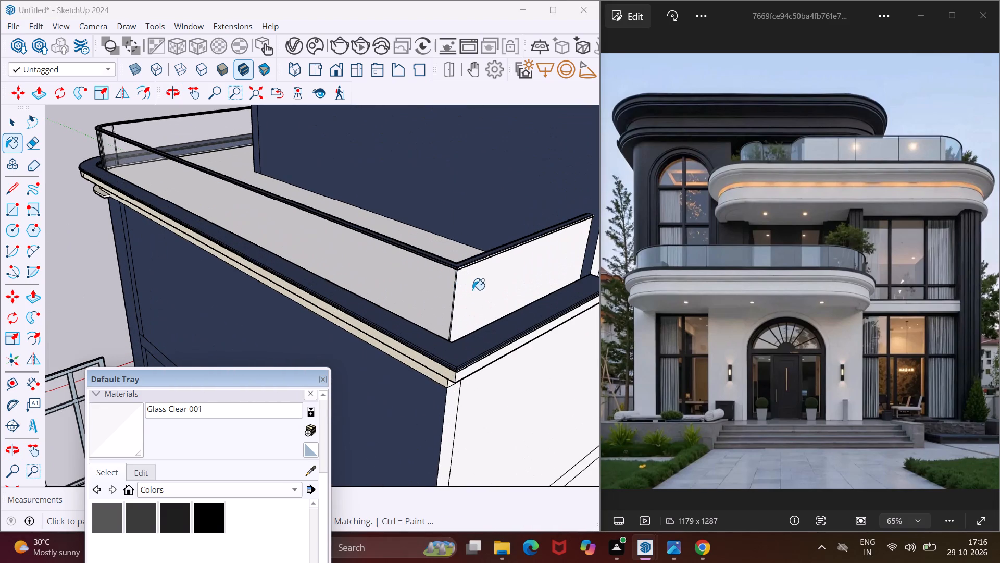
click(472, 290)
middle_drag(468, 280, 823, 372)
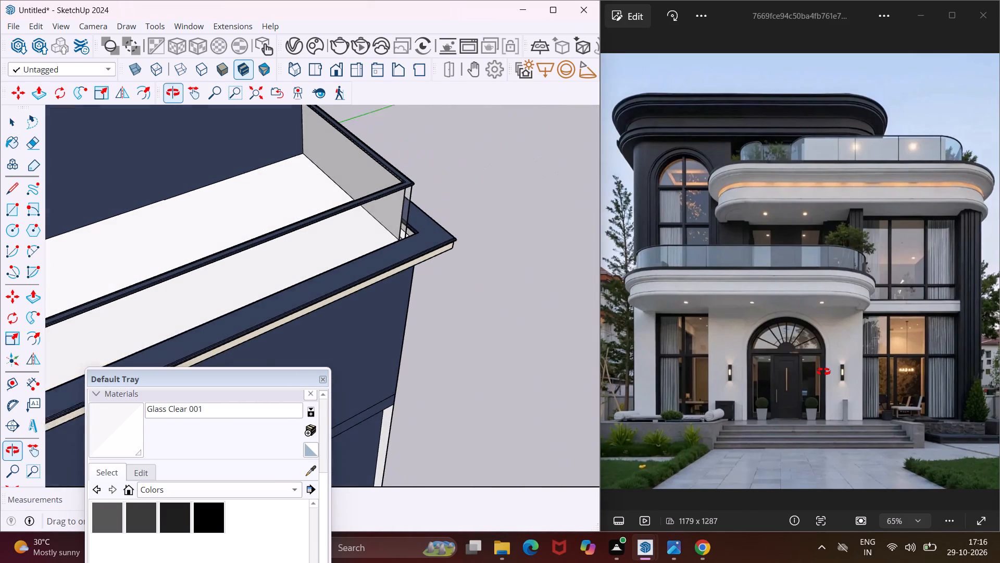
middle_drag(823, 372, 824, 373)
scroll(366, 165, up, 4)
click(367, 165)
scroll(387, 168, down, 4)
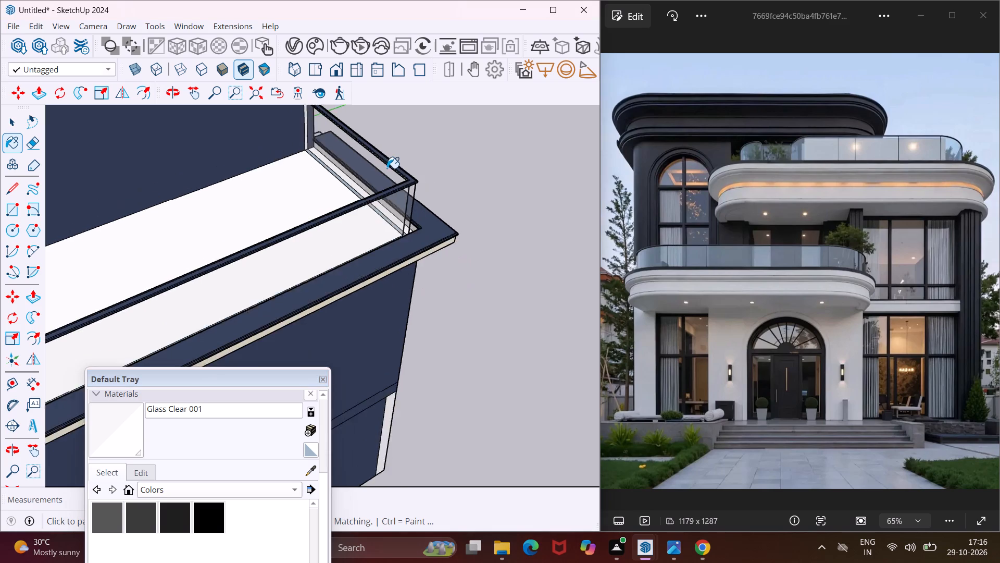
Paint the remaining faces of the upper terrace railing's front curved corners and adjoining side panel with Glass Clear 001.
scroll(387, 168, down, 18)
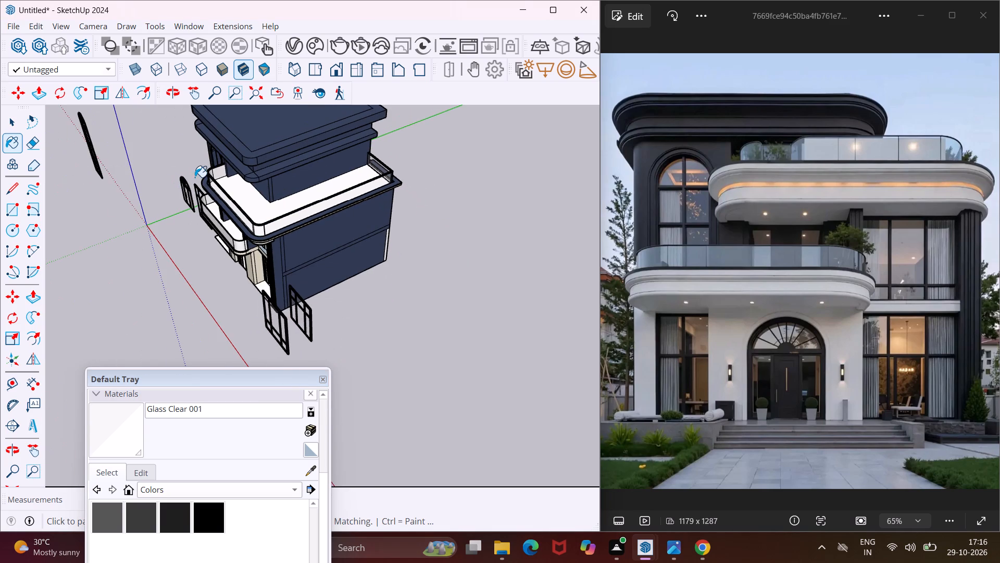
scroll(196, 174, up, 19)
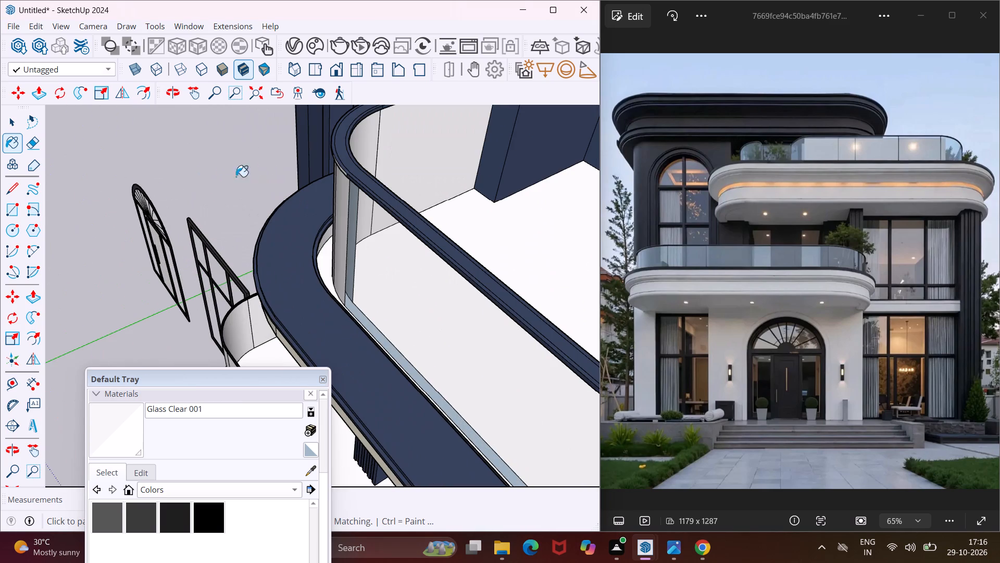
click(377, 144)
click(394, 139)
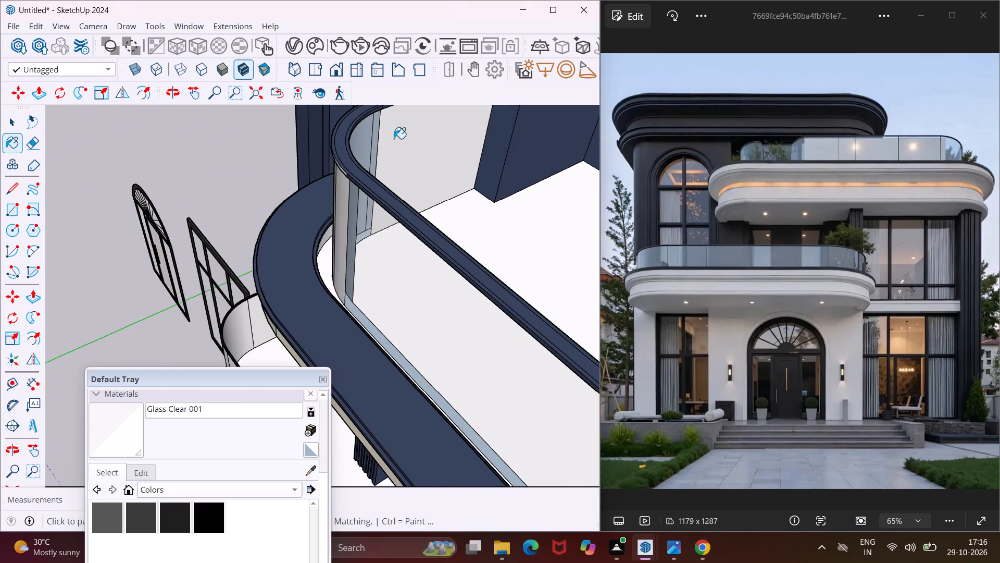
middle_drag(373, 148, 572, 162)
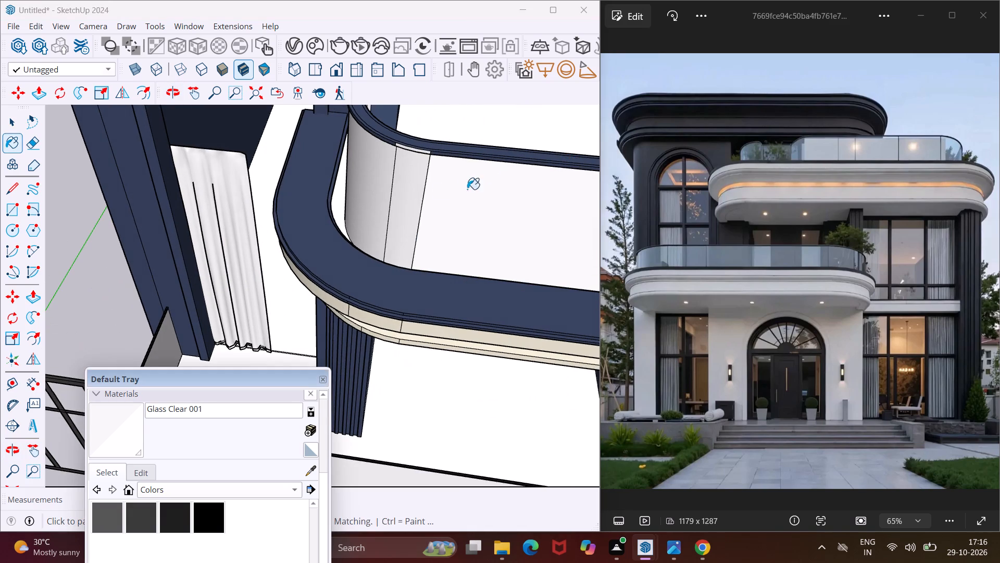
click(417, 186)
click(377, 173)
middle_drag(380, 175, 503, 180)
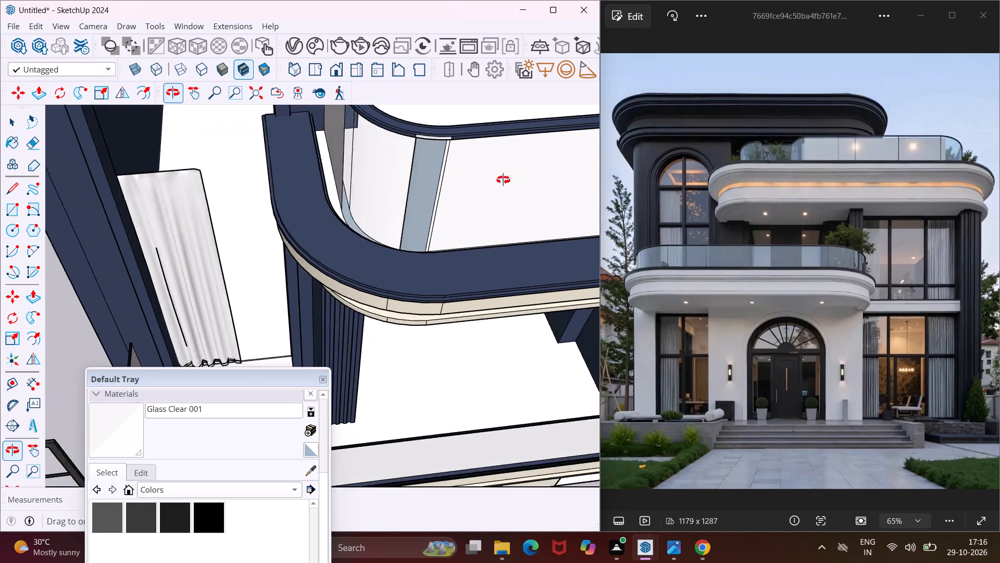
middle_drag(503, 180, 525, 174)
click(322, 134)
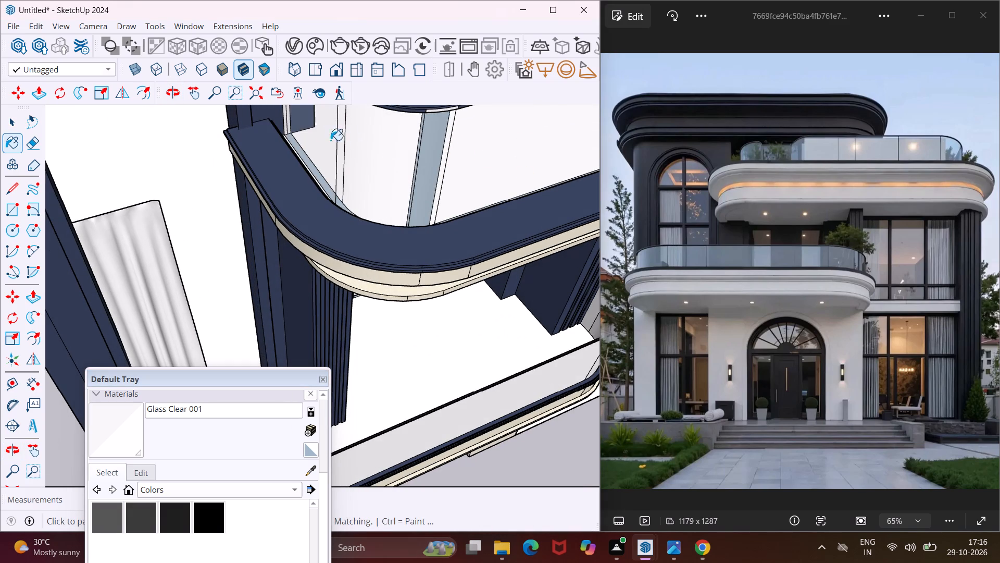
Paint the outer faces of the lower terrace railing's side panel, front panel and both curved corners with Glass Clear 001.
scroll(342, 145, down, 5)
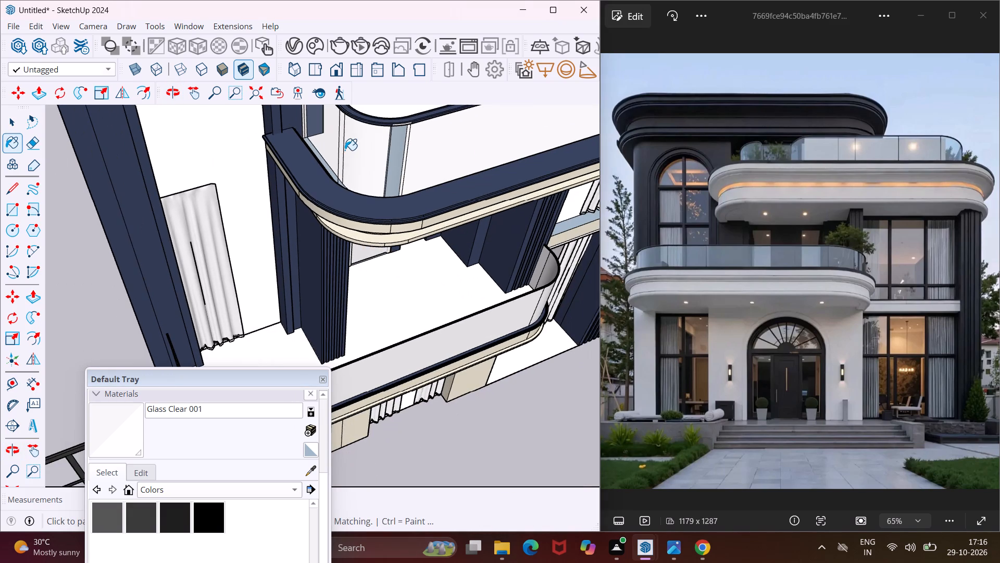
scroll(356, 166, down, 5)
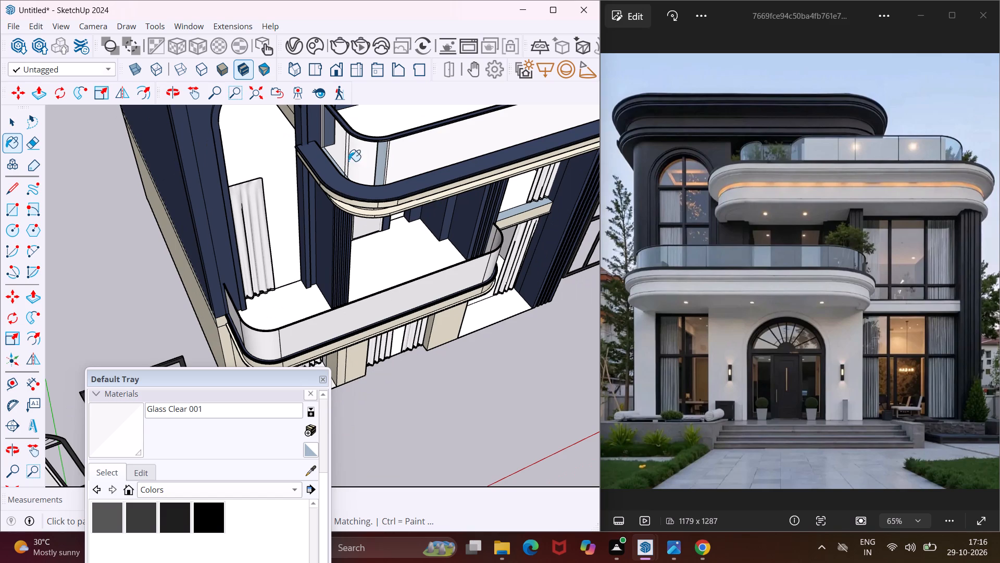
scroll(244, 351, up, 11)
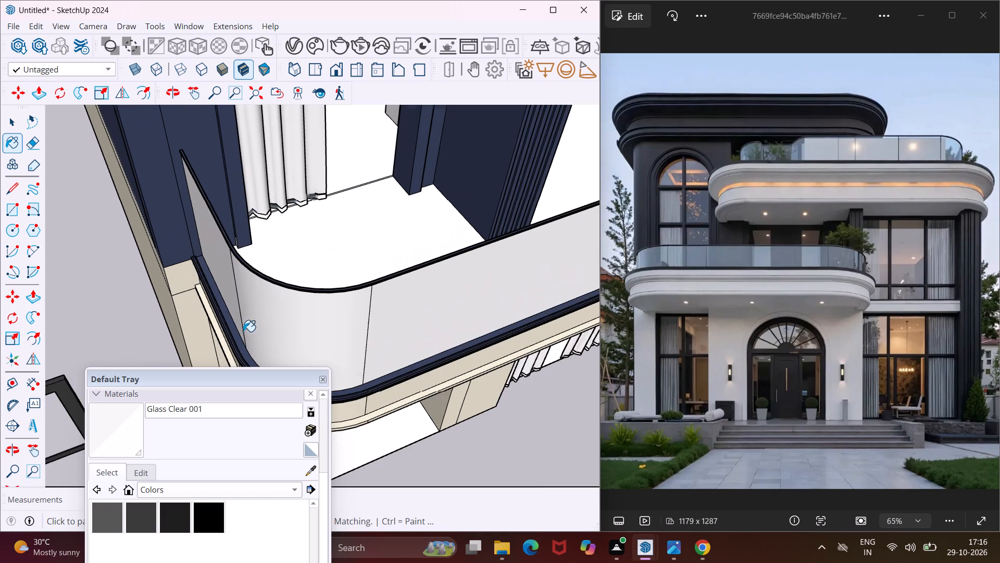
click(226, 276)
click(254, 299)
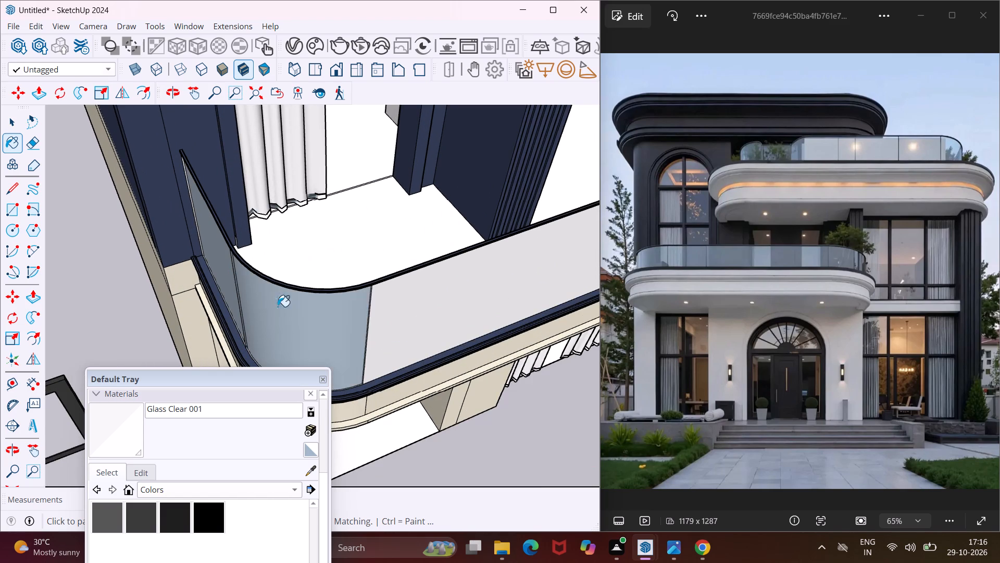
click(412, 304)
scroll(190, 291, down, 8)
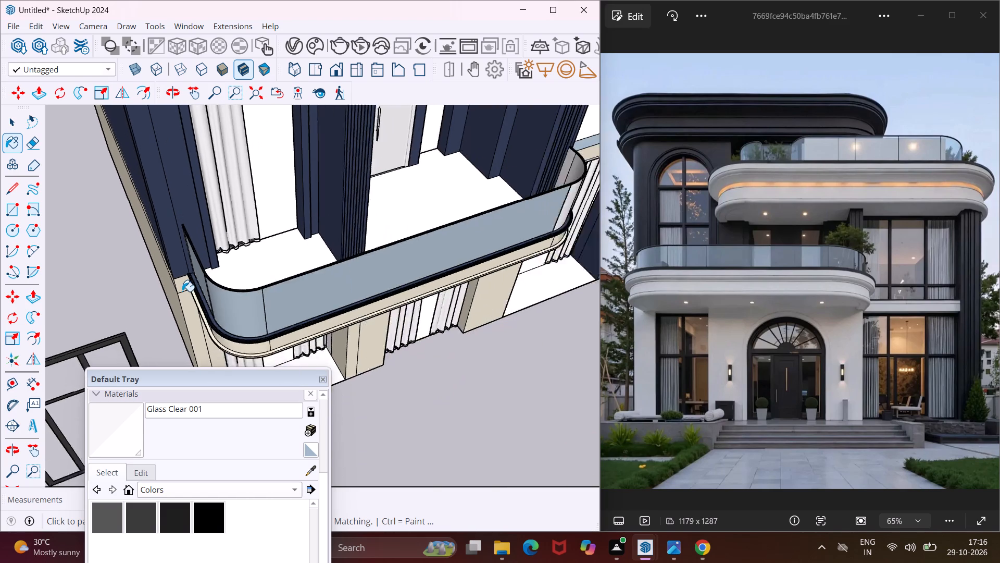
scroll(182, 291, down, 5)
scroll(407, 242, up, 8)
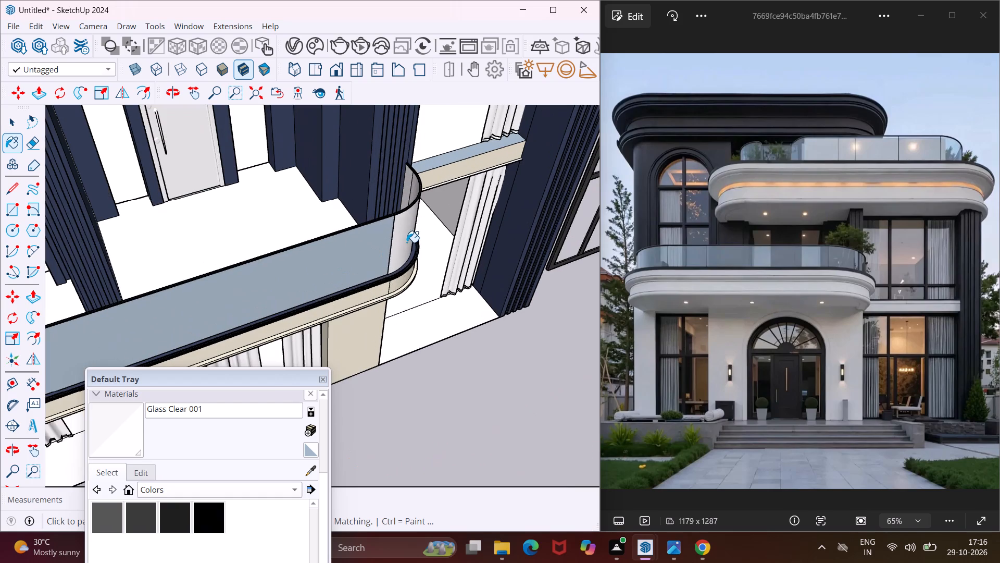
click(406, 237)
Paint the lower railing's inner curved corner and both faces of its short side panel near the tall curtained windows with Glass Clear 001.
scroll(403, 194, up, 7)
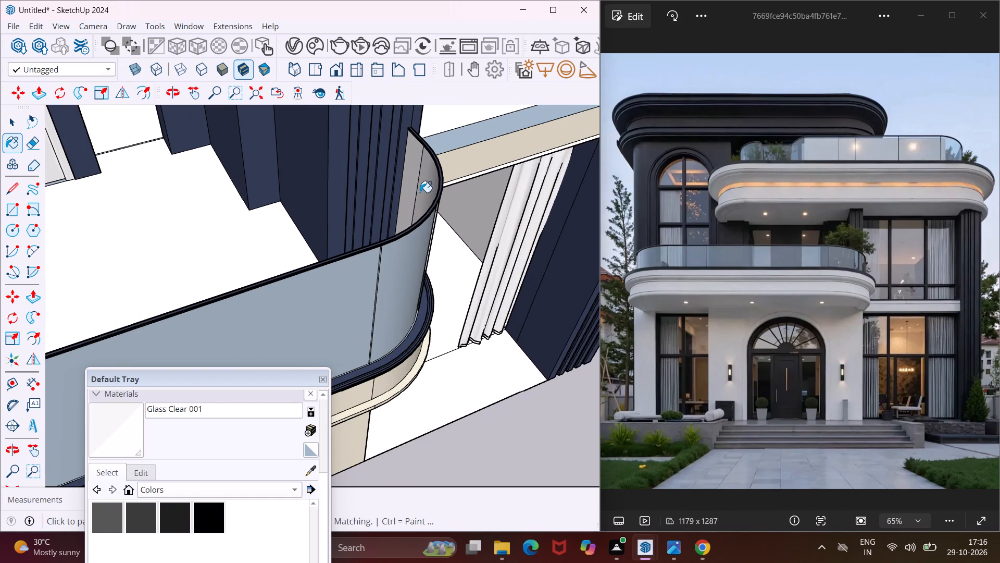
click(427, 190)
click(414, 167)
scroll(444, 215, up, 1)
middle_drag(432, 212, 145, 238)
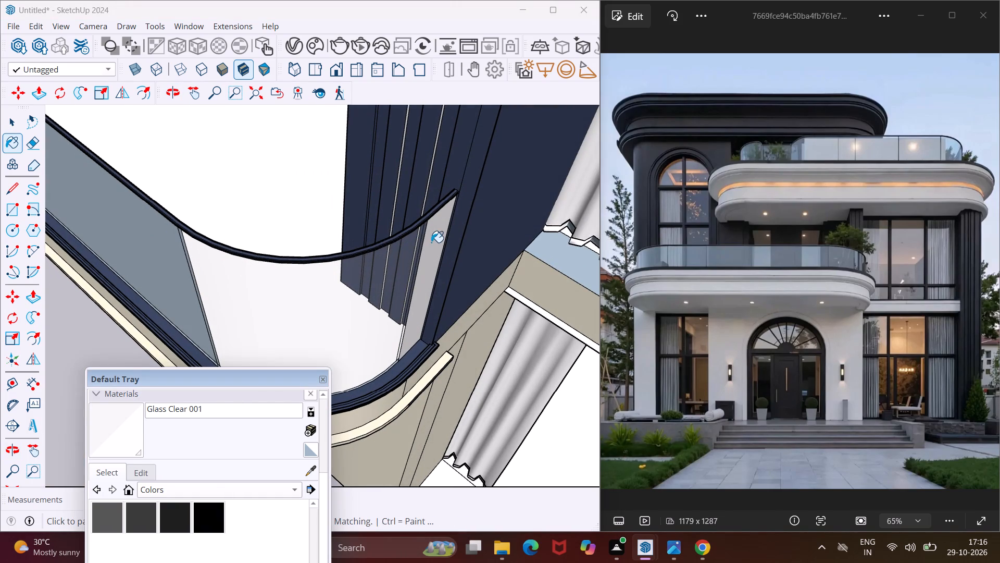
click(432, 242)
scroll(399, 264, down, 6)
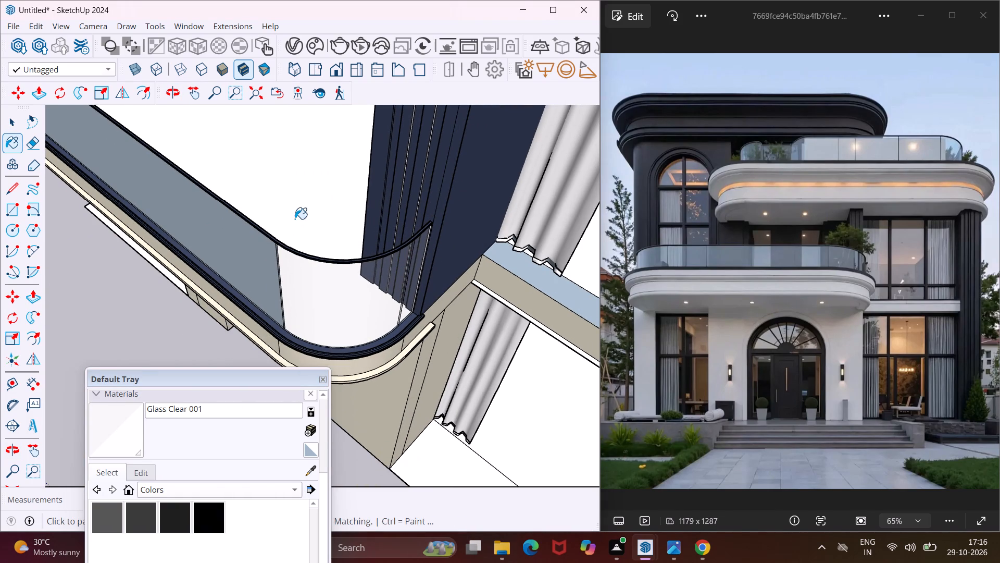
Paint the inner face of the lower terrace railing's long front panel with Glass Clear 001.
middle_drag(283, 190, 180, 177)
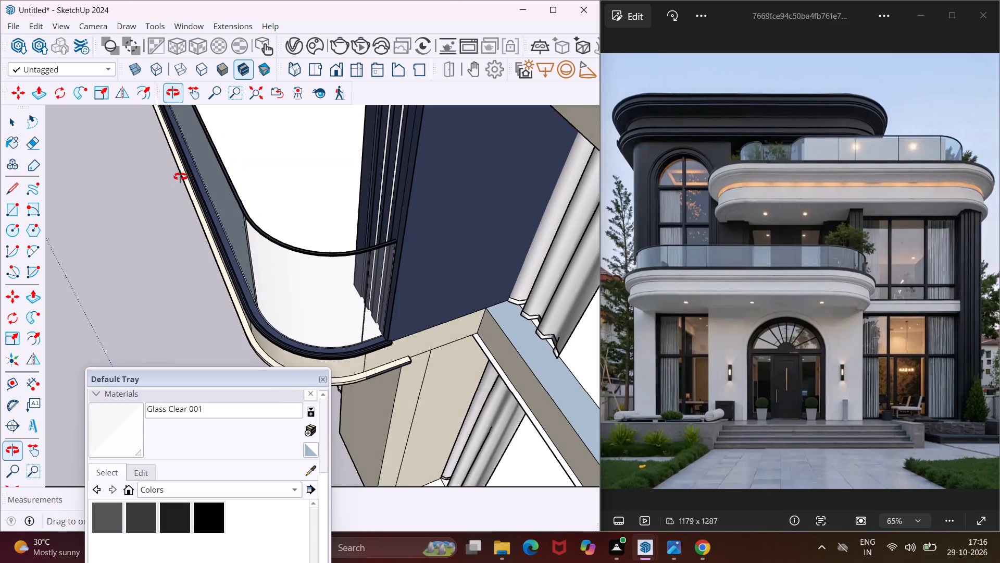
middle_drag(180, 177, 179, 159)
scroll(236, 152, up, 7)
middle_drag(197, 160, 151, 168)
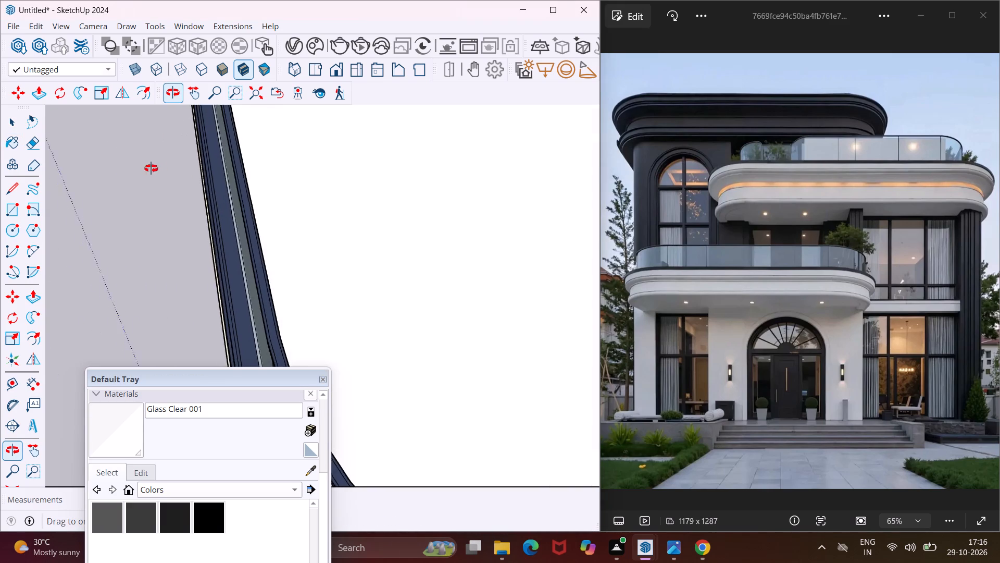
middle_drag(151, 168, 51, 167)
click(339, 212)
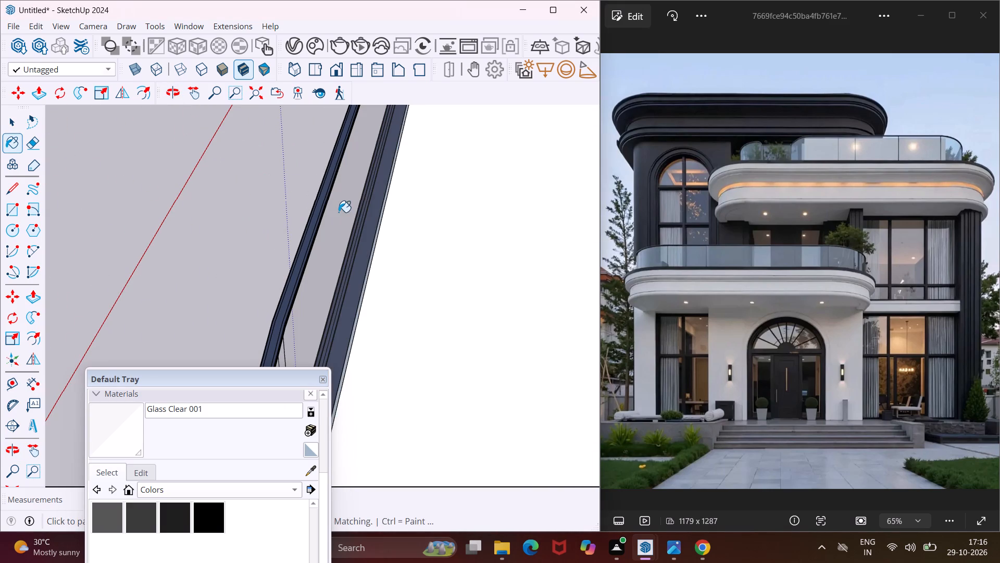
middle_drag(339, 212, 516, 236)
scroll(340, 214, up, 1)
Paint the inner faces of the lower railing's curved corner and side panel nearest the loose window frames with Glass Clear 001.
scroll(508, 253, down, 4)
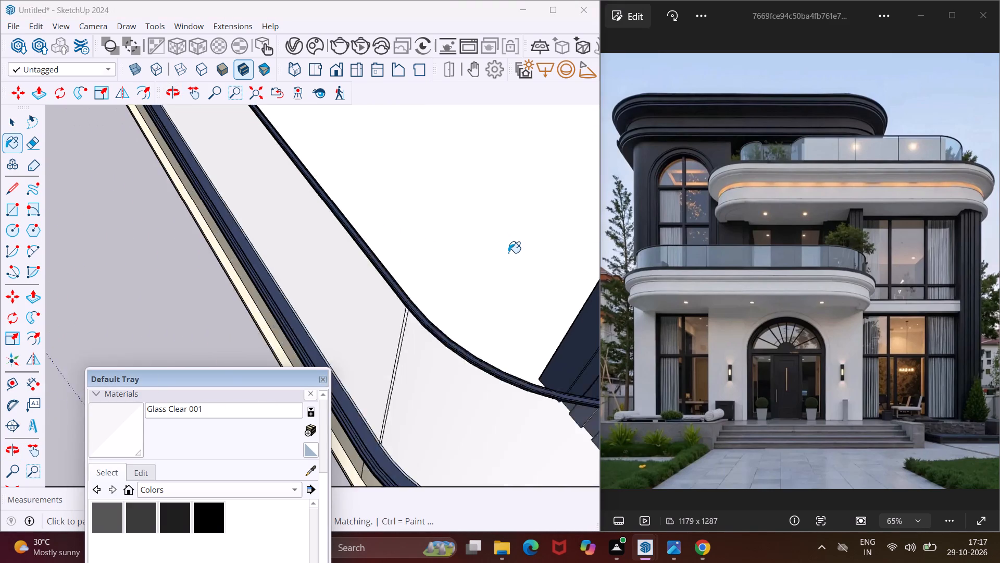
scroll(508, 253, down, 18)
scroll(508, 253, down, 4)
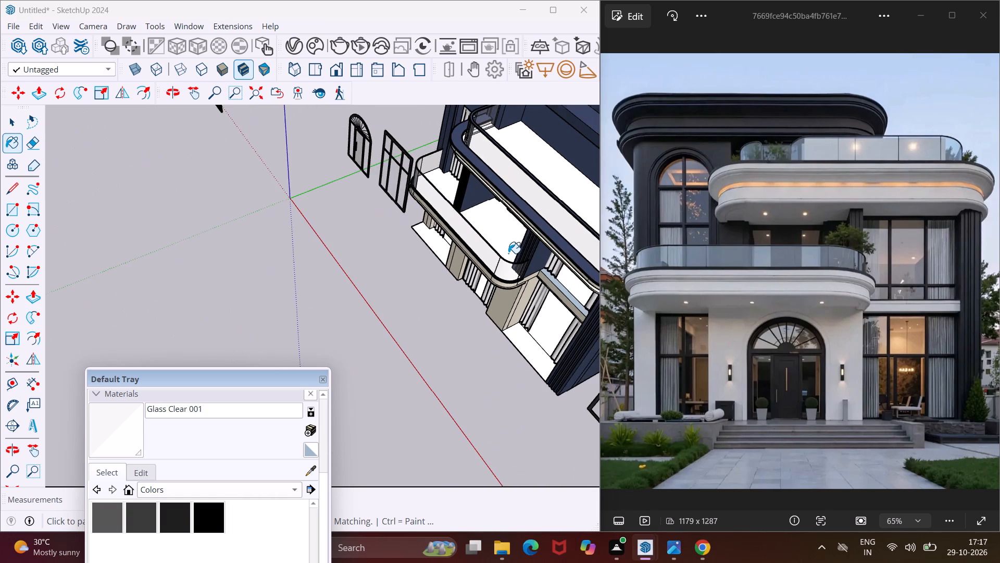
scroll(426, 153, up, 14)
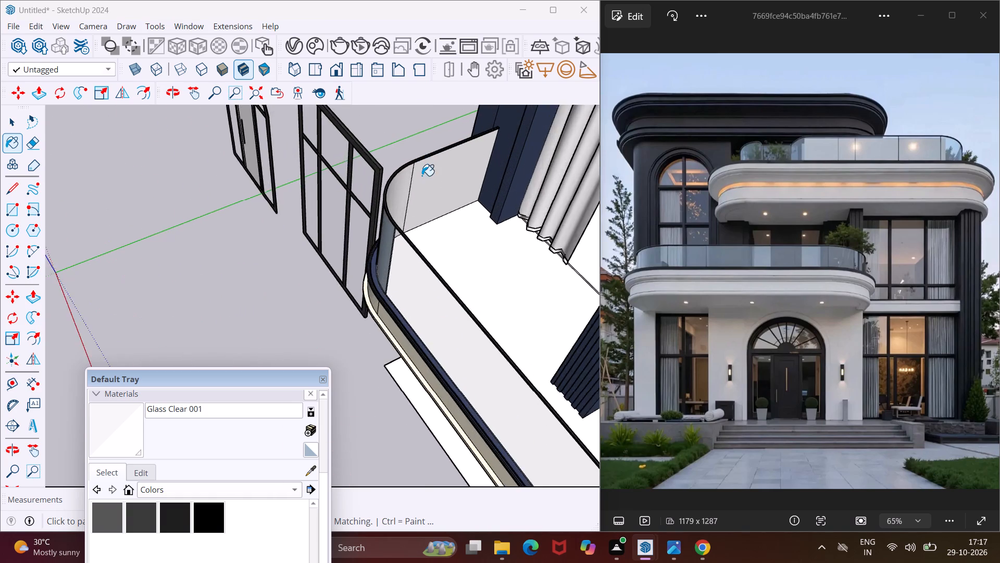
scroll(422, 176, up, 4)
click(389, 205)
click(458, 189)
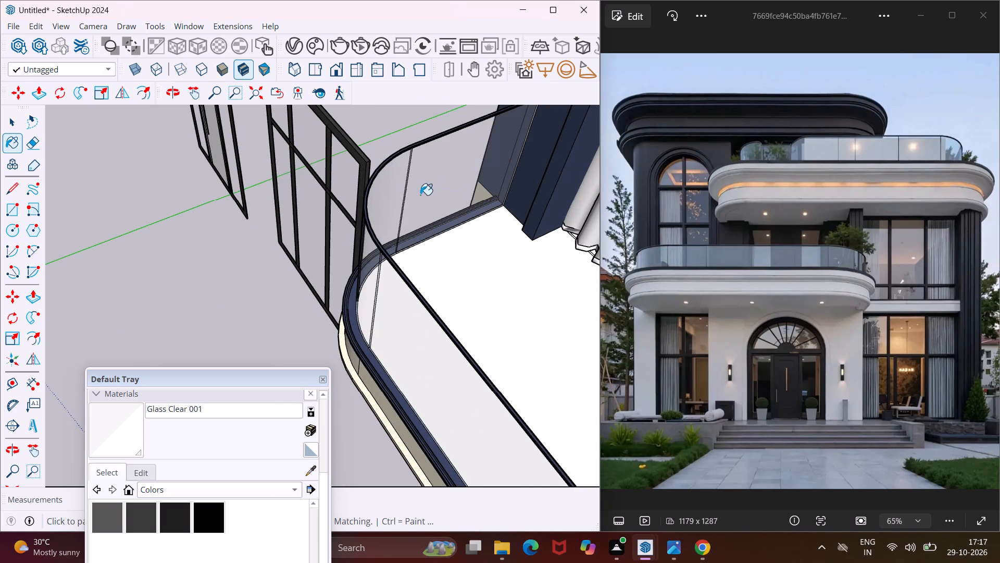
Examine the whole villa and the loose window frames from the front, and leave the Paint Bucket tool.
middle_drag(211, 270, 373, 149)
scroll(372, 148, down, 7)
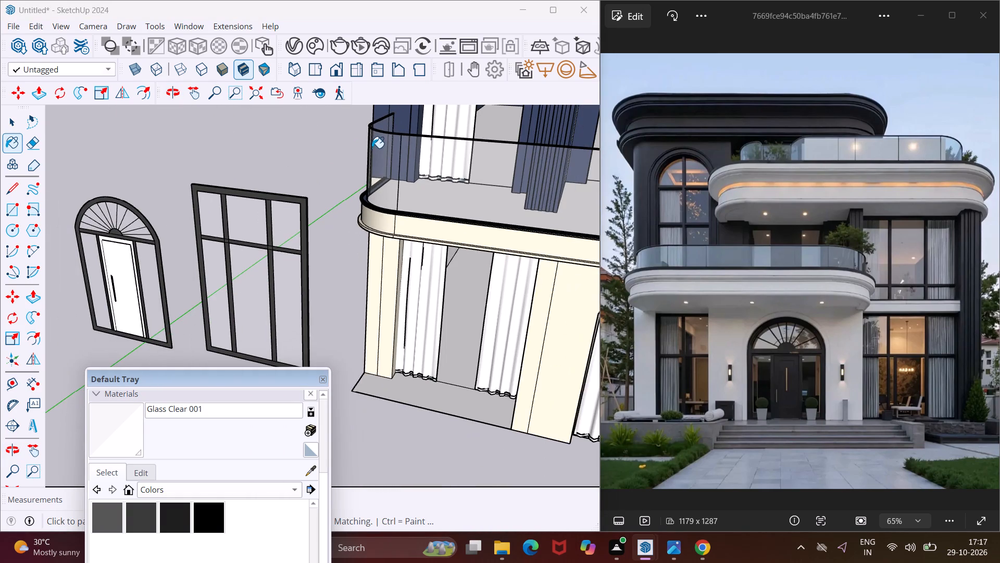
scroll(366, 153, down, 13)
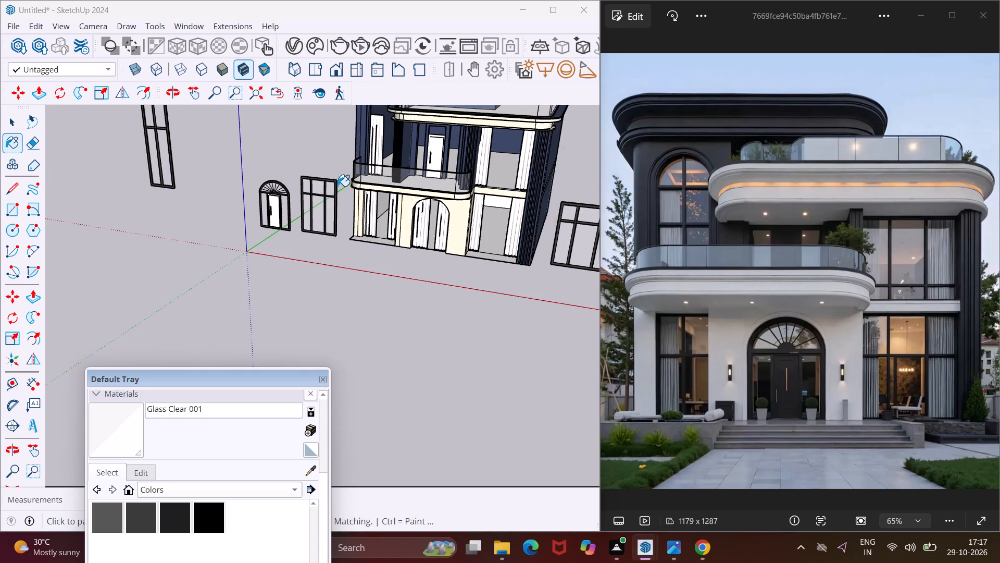
scroll(337, 186, down, 10)
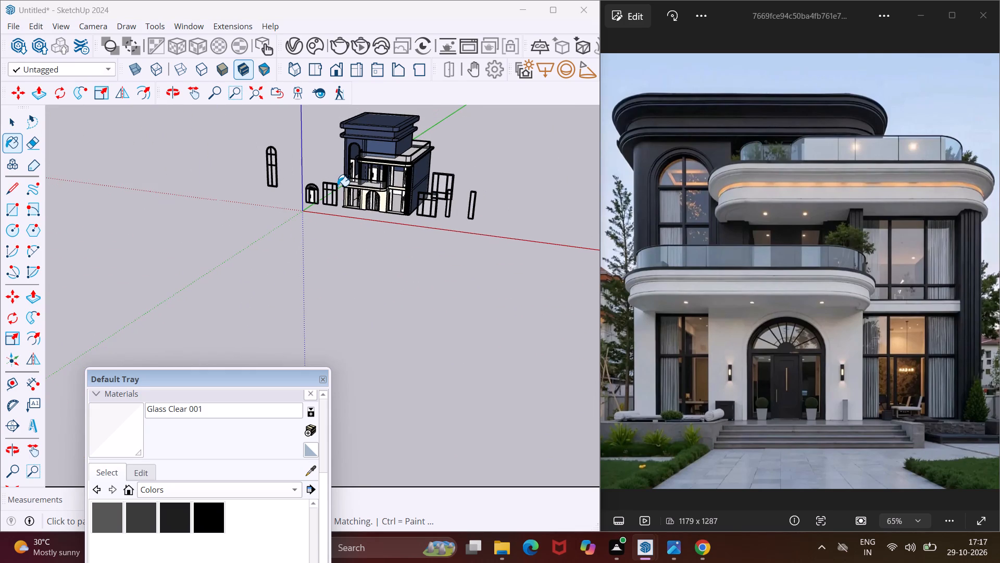
key(Escape)
key(space)
scroll(383, 174, up, 4)
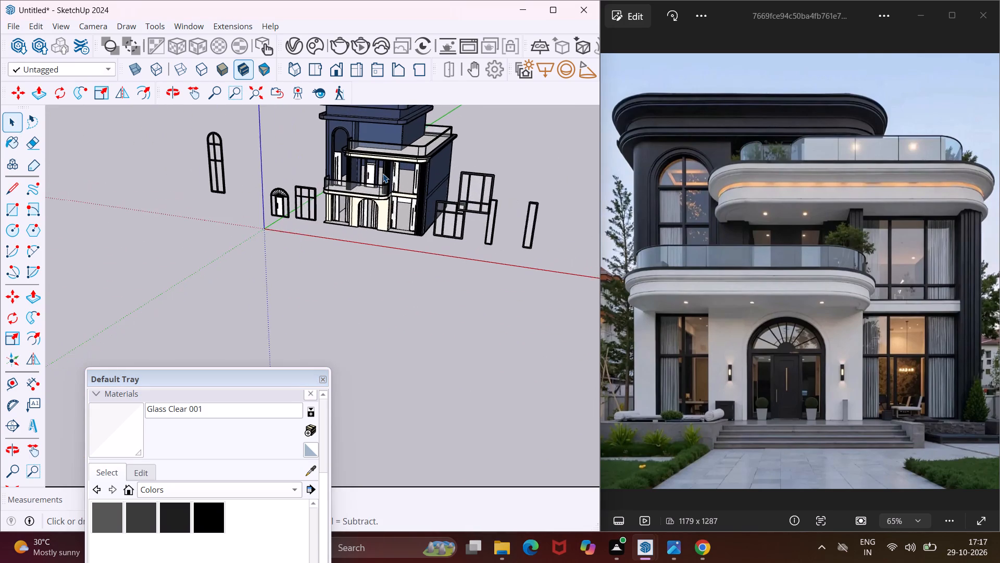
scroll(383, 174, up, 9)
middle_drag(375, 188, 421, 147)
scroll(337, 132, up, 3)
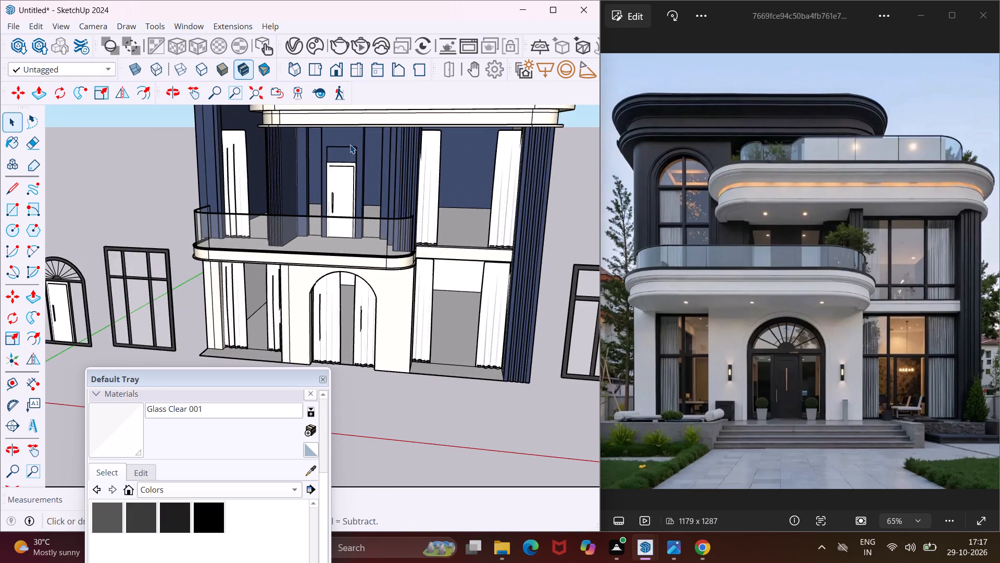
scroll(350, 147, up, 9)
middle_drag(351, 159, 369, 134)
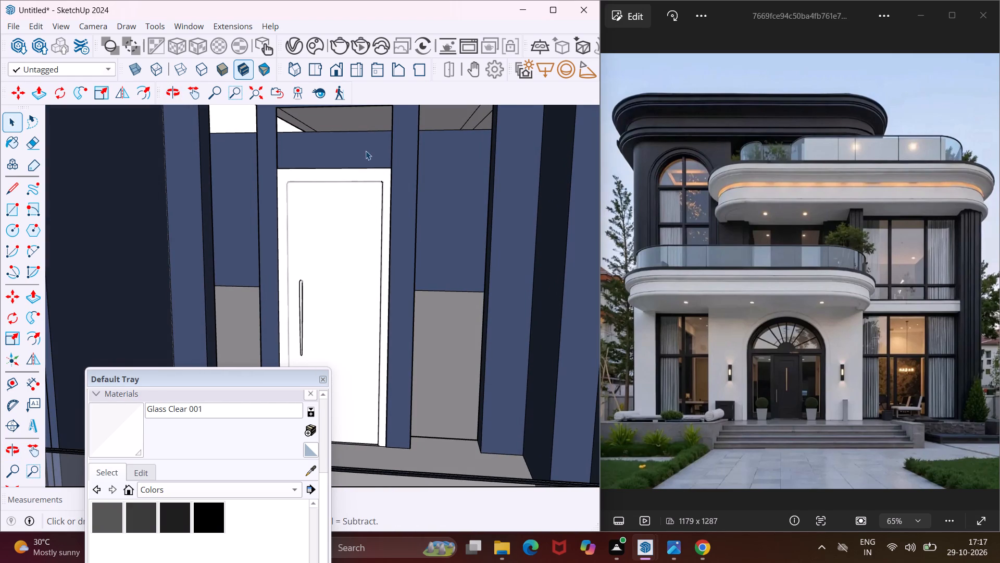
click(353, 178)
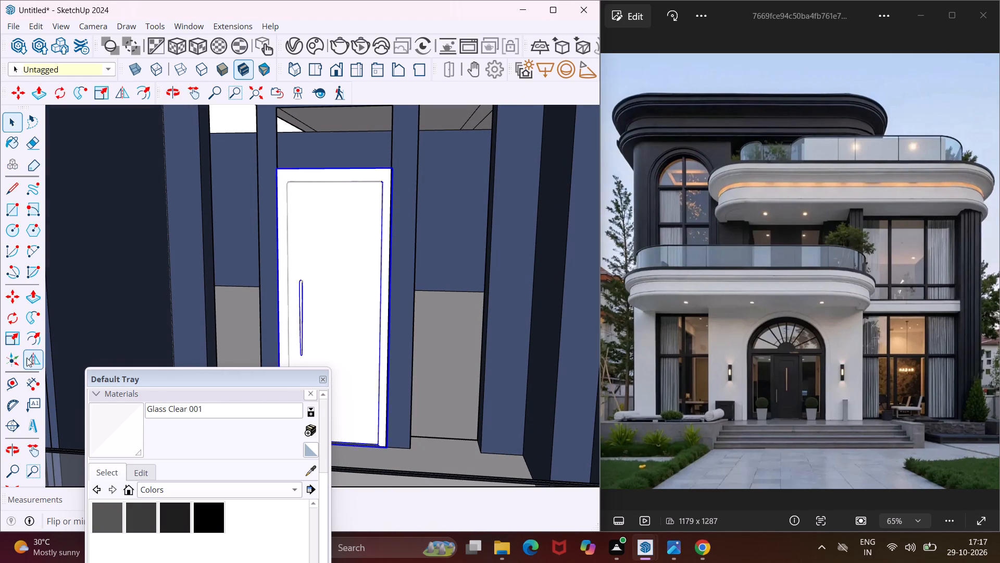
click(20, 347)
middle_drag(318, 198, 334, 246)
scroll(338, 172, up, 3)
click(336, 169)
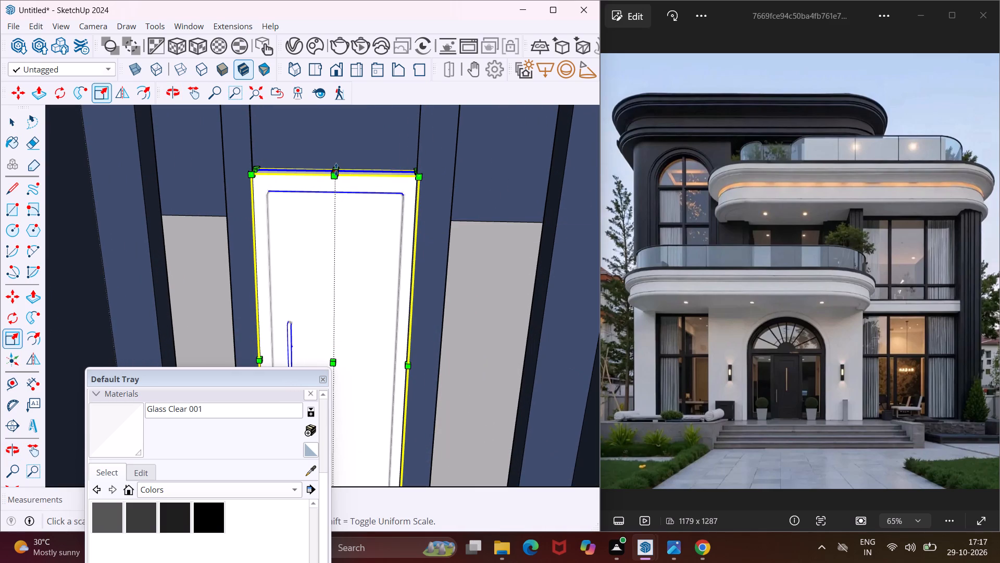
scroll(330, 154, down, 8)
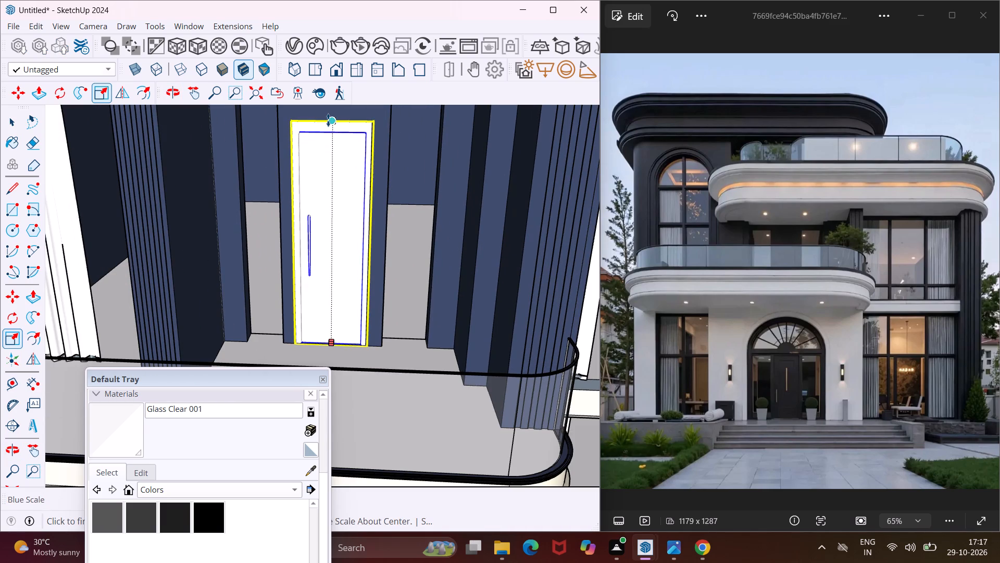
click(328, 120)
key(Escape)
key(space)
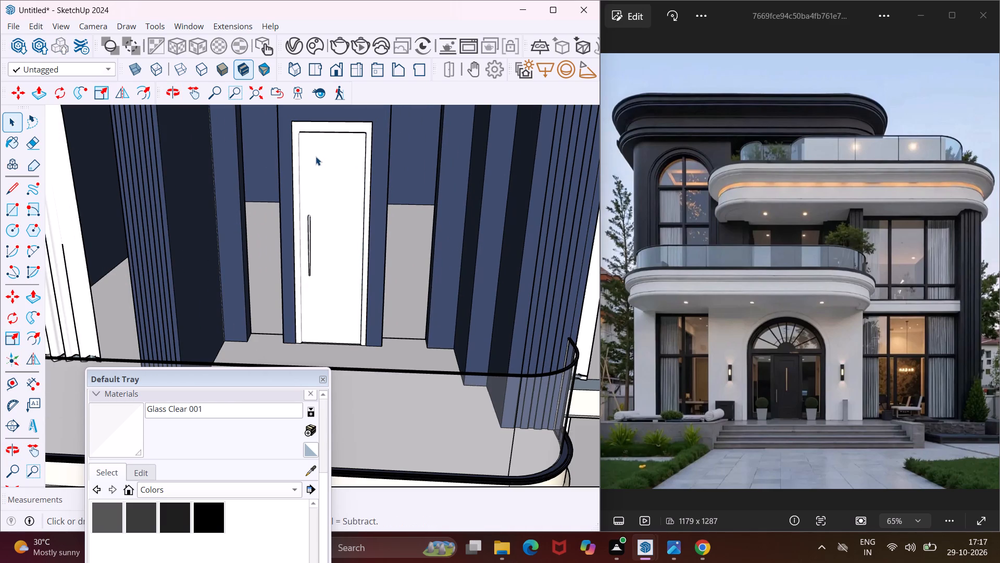
Move the loose rectangular window frame beside the arched door frame into the curtained ground-floor opening under the lower terrace, aligning their bottom corners.
scroll(316, 156, down, 16)
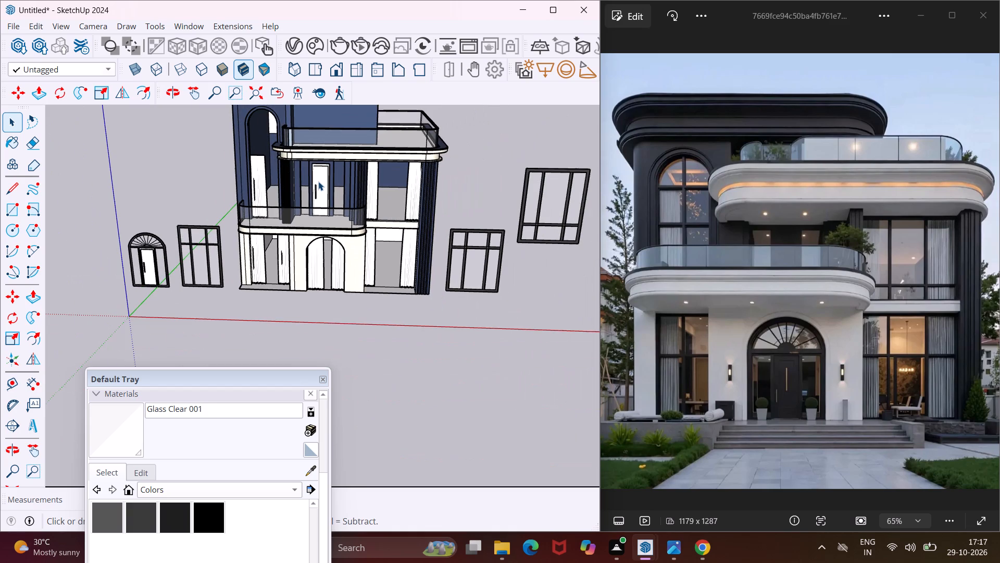
scroll(157, 265, up, 7)
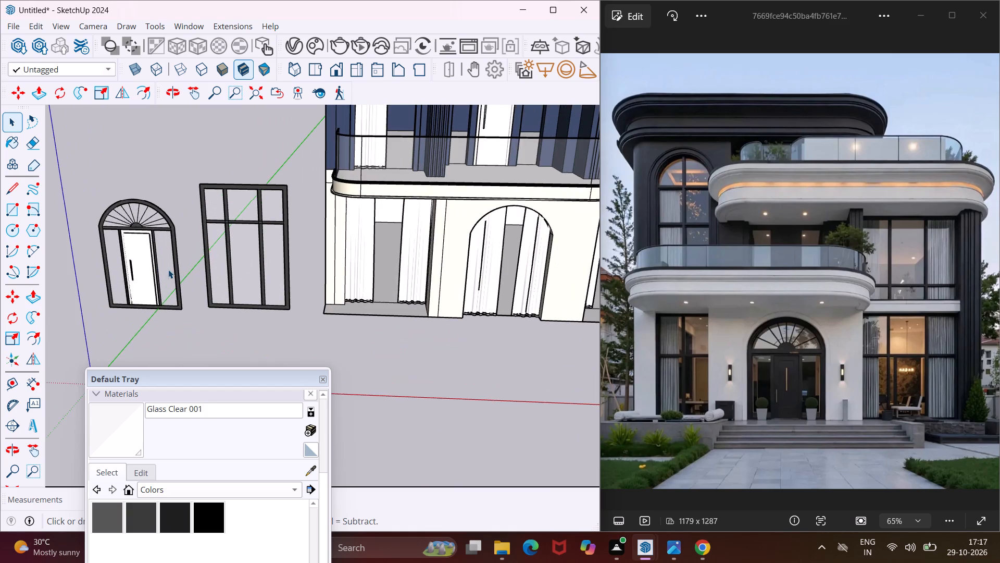
scroll(168, 270, down, 3)
middle_drag(222, 251, 246, 213)
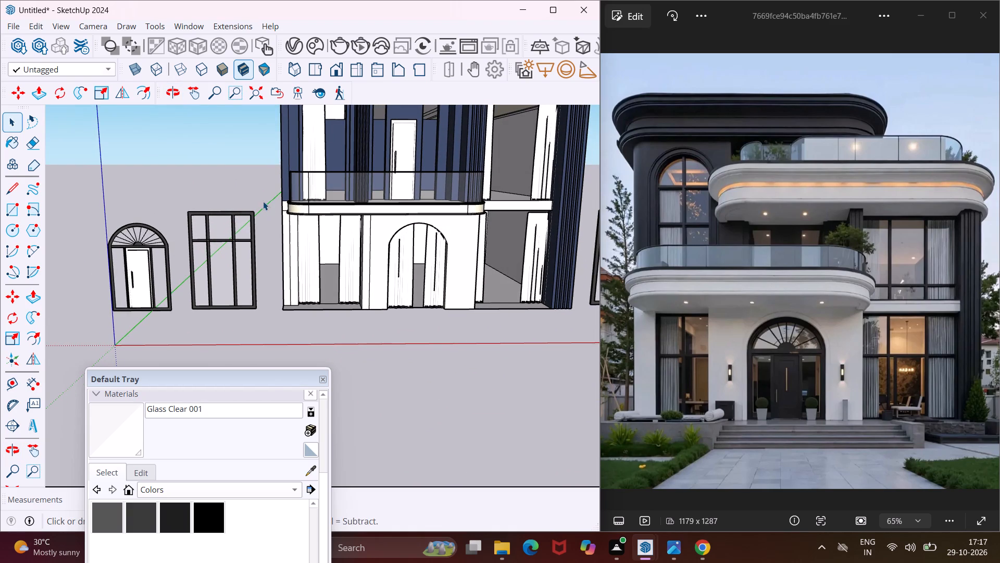
drag(263, 199, 186, 314)
drag(186, 314, 185, 315)
key(m)
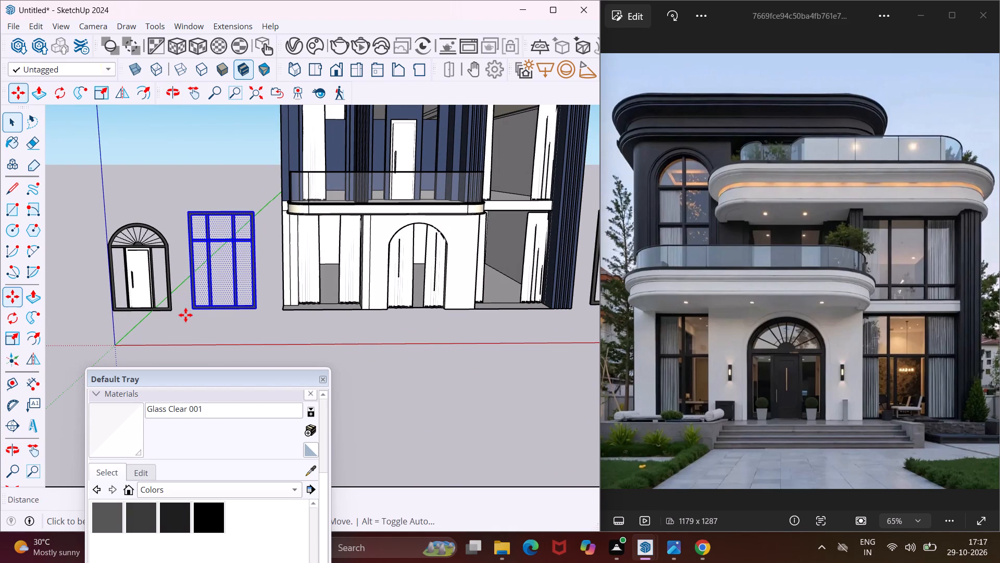
scroll(247, 310, up, 7)
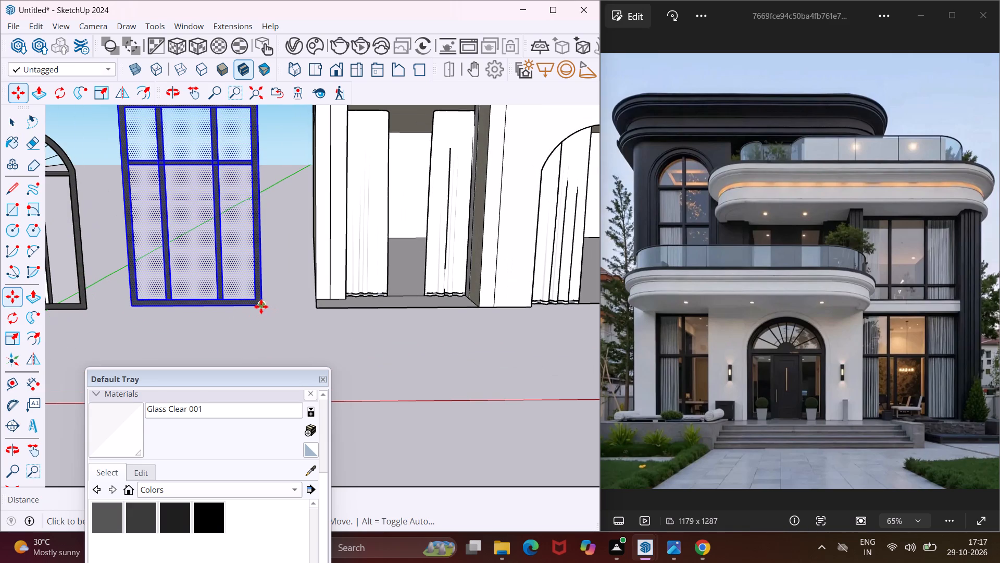
click(261, 307)
scroll(470, 289, up, 2)
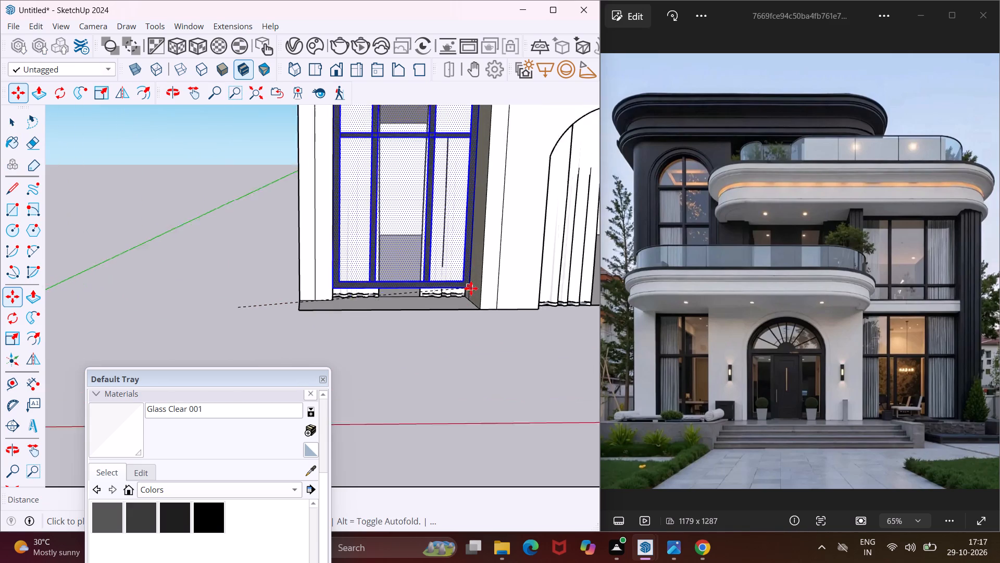
scroll(471, 288, up, 10)
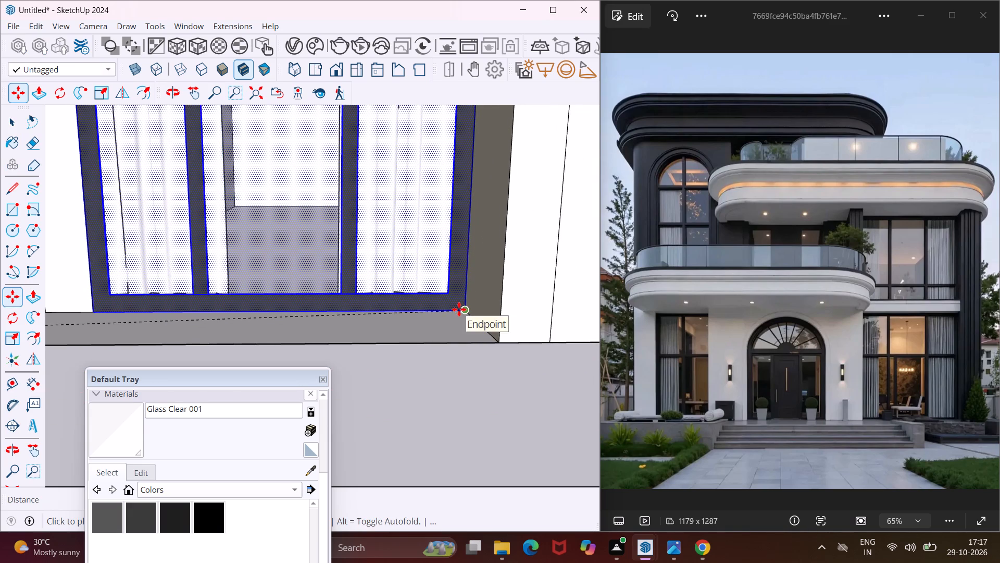
scroll(462, 303, up, 4)
click(466, 316)
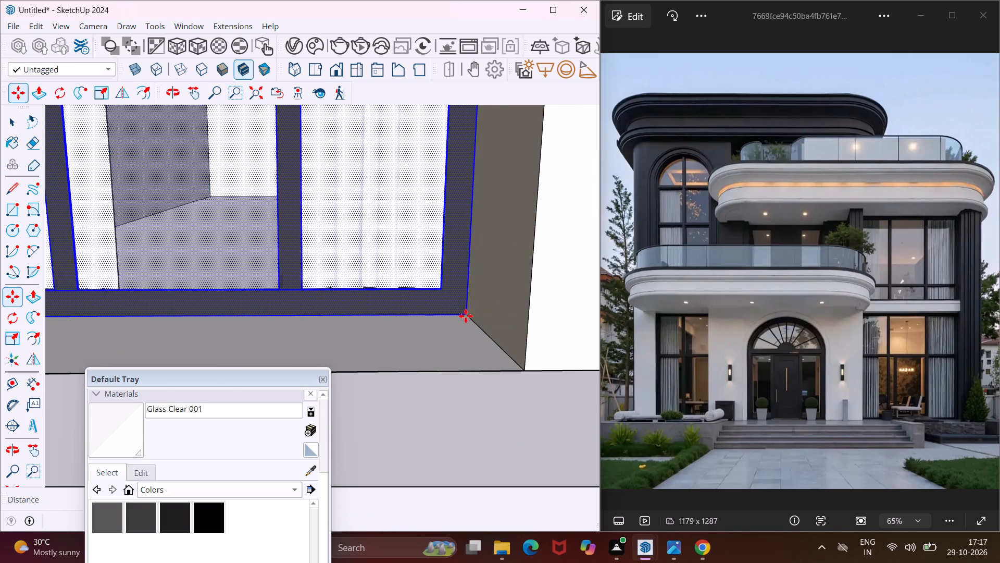
scroll(471, 270, down, 6)
middle_drag(467, 272, 530, 319)
scroll(461, 291, down, 17)
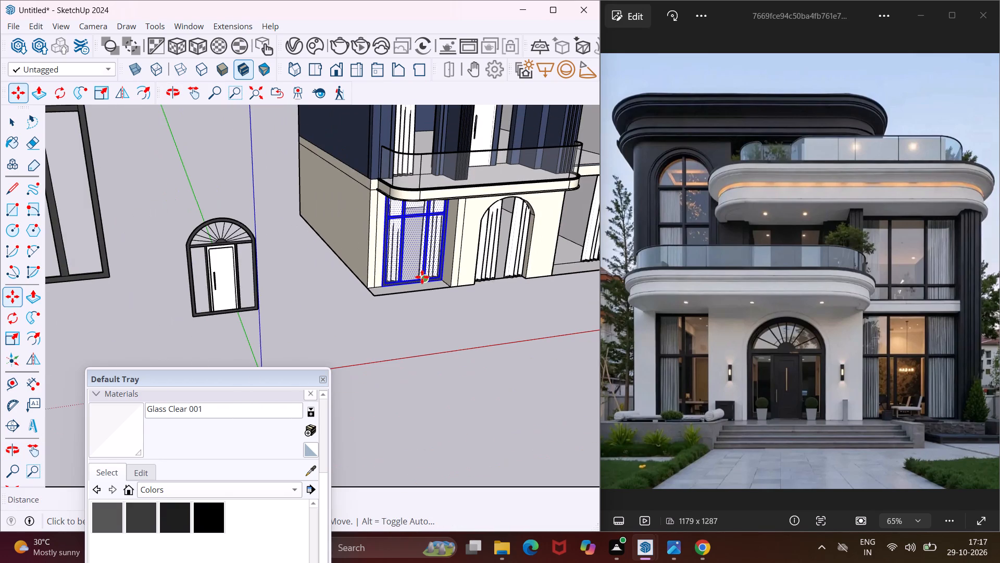
key(Escape)
key(space)
Move the loose arched door frame with its fanlight into the arched entrance opening, aligning its bottom corner with the opening's inner corner.
middle_drag(227, 317, 210, 316)
scroll(224, 293, up, 2)
drag(292, 188, 177, 324)
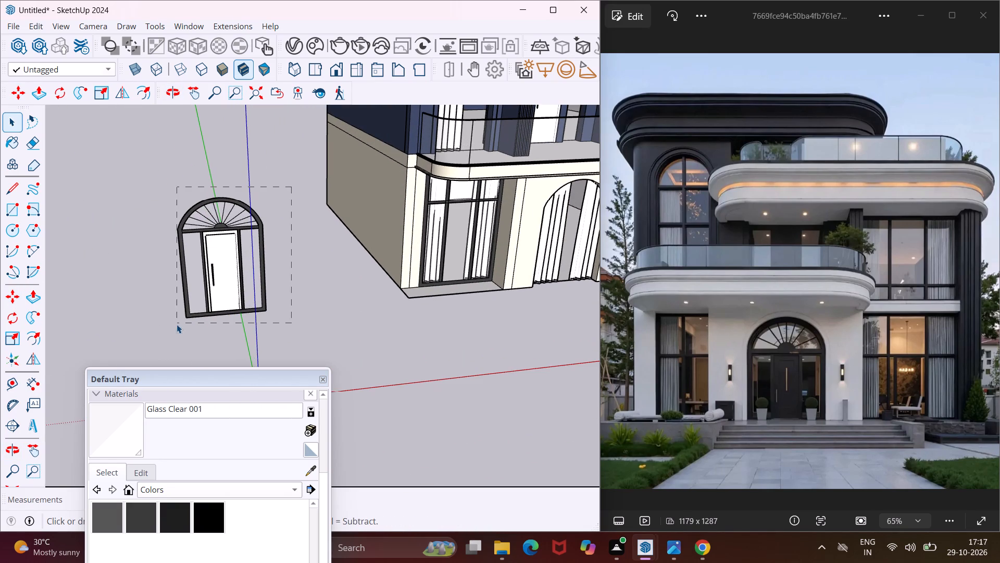
drag(177, 324, 160, 338)
key(m)
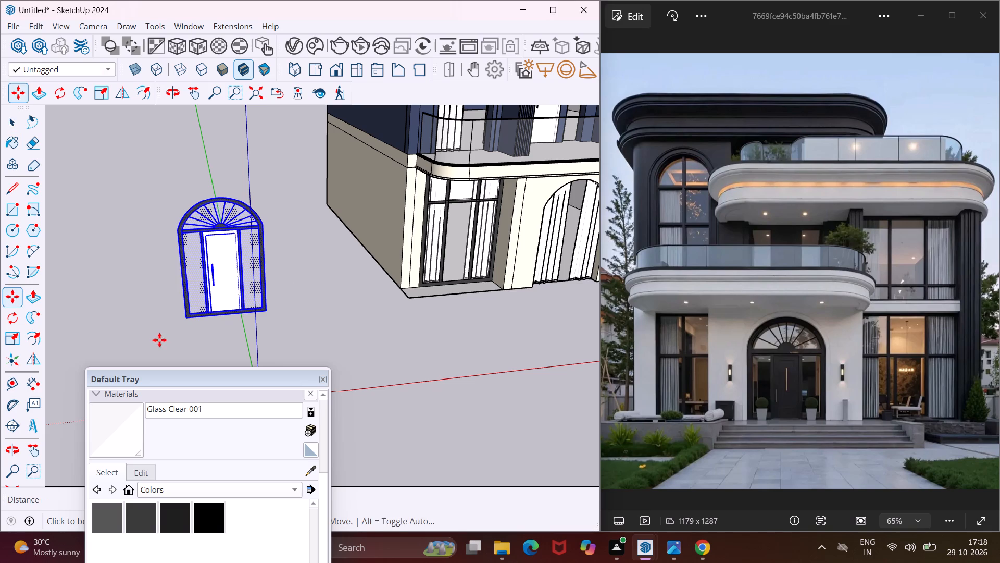
scroll(240, 322, up, 7)
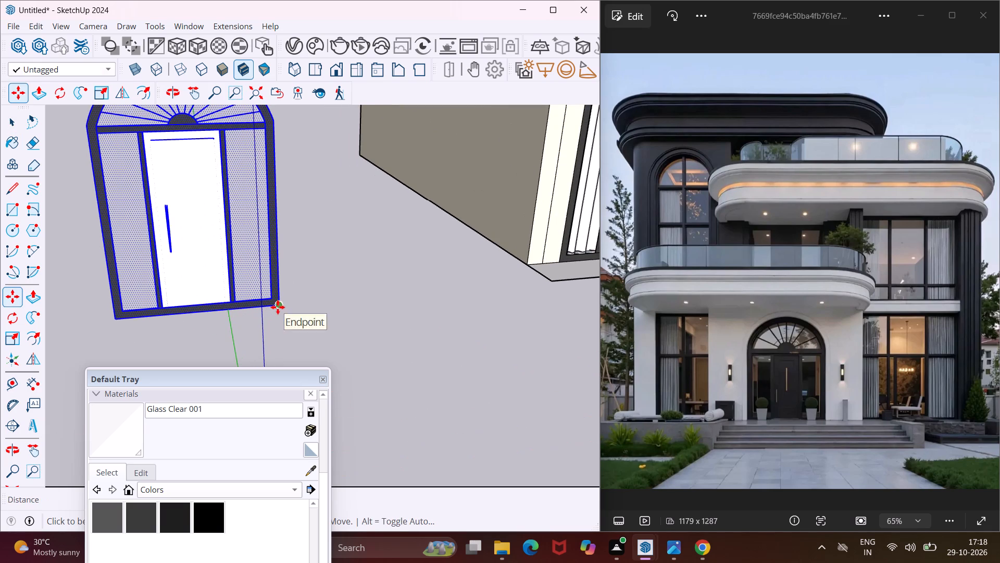
click(279, 307)
scroll(162, 297, down, 12)
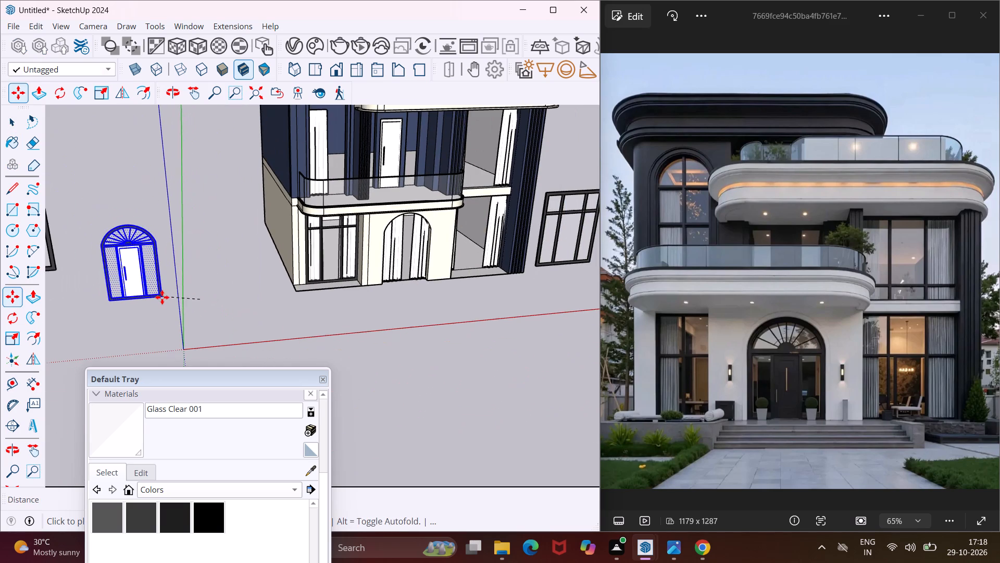
scroll(429, 277, up, 4)
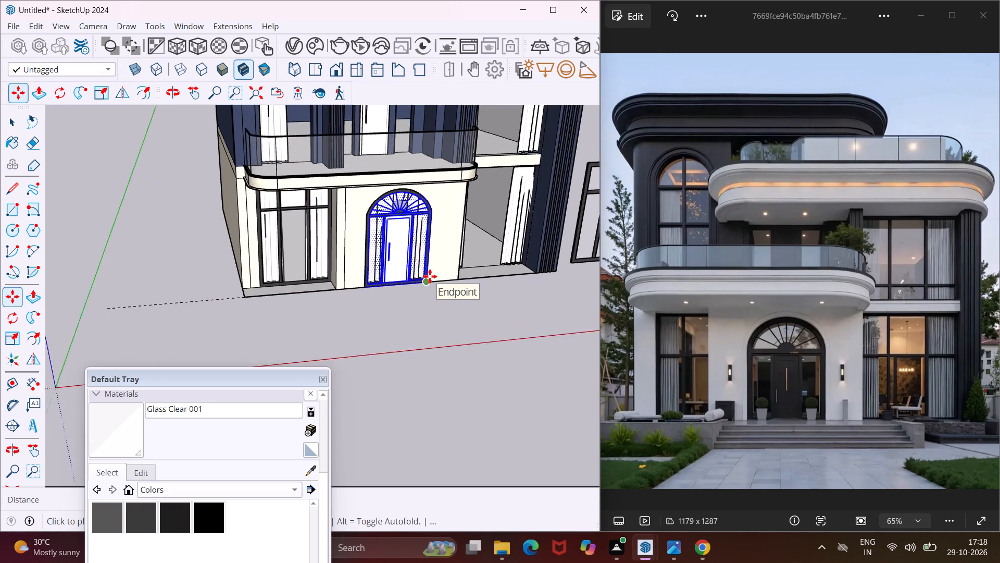
scroll(430, 276, up, 20)
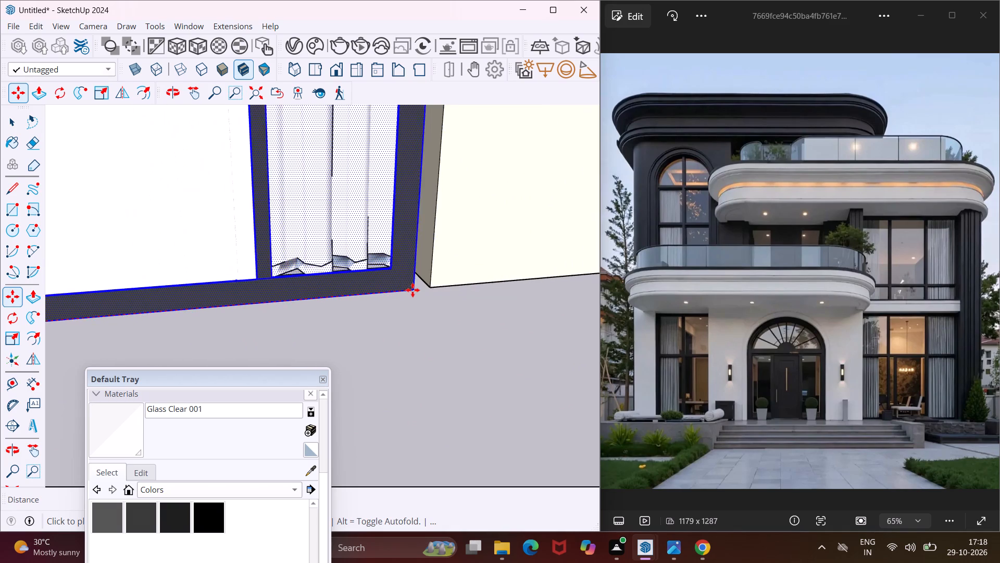
scroll(420, 277, up, 4)
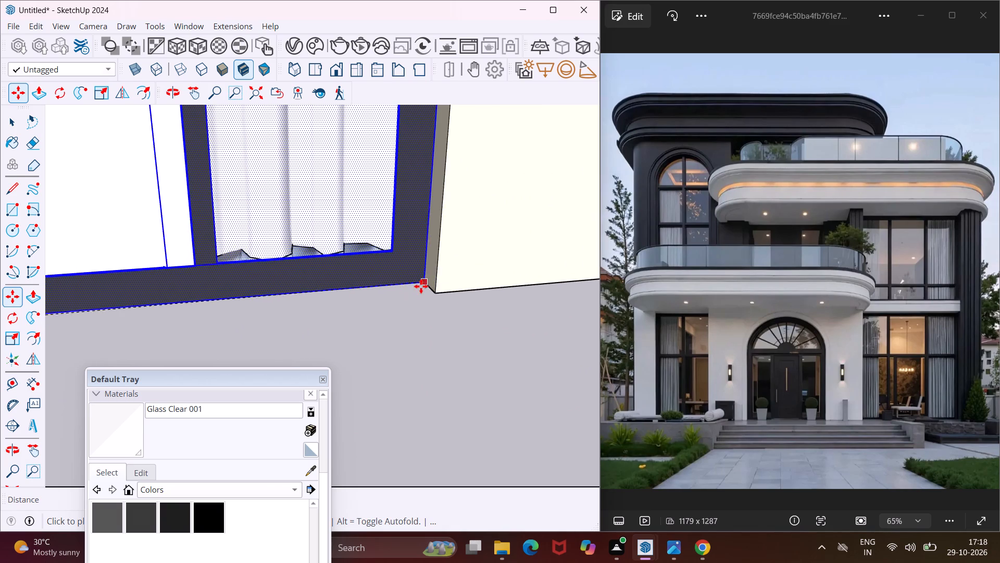
scroll(418, 280, up, 3)
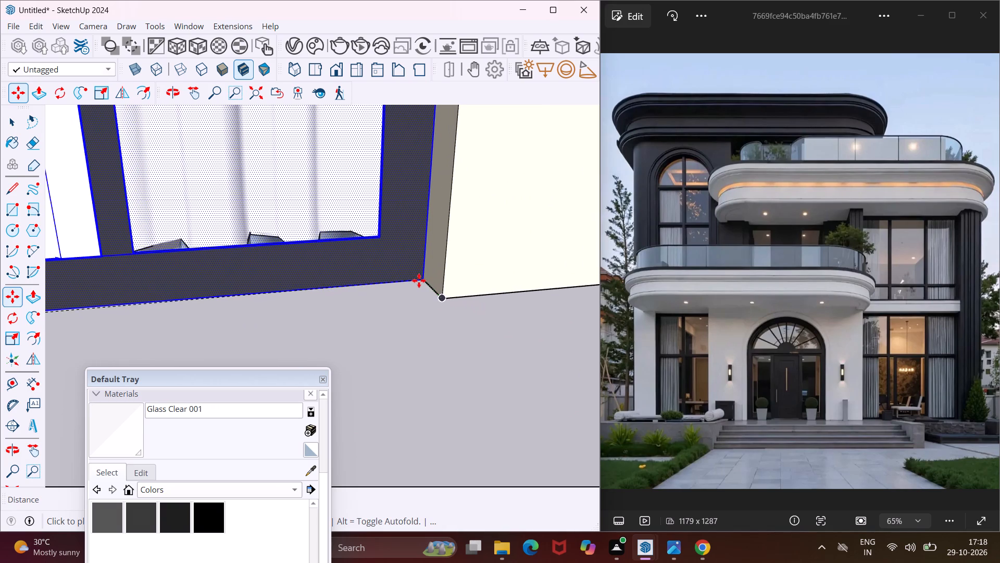
click(419, 274)
scroll(404, 275, down, 10)
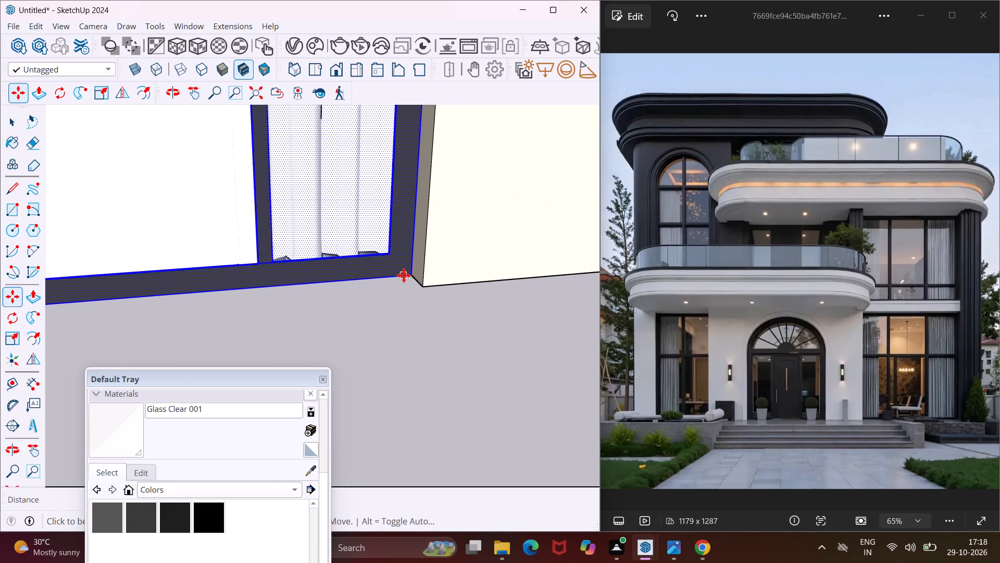
scroll(404, 275, down, 16)
scroll(404, 275, down, 9)
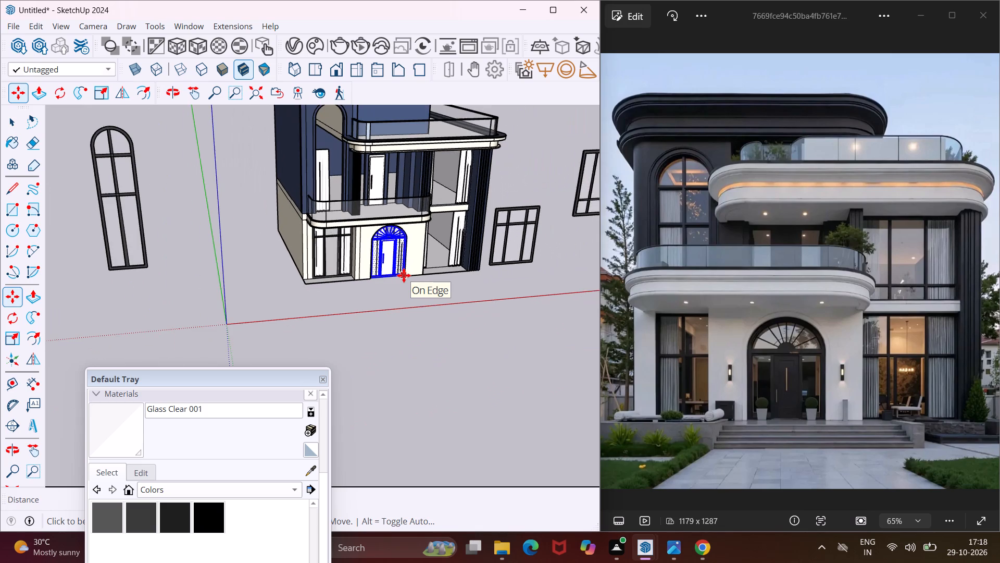
key(Escape)
key(space)
Move the nearest loose rectangular window frame beyond the ribbed column into the adjacent ground-floor opening, snapping its bottom corner against the column.
middle_drag(493, 265, 422, 268)
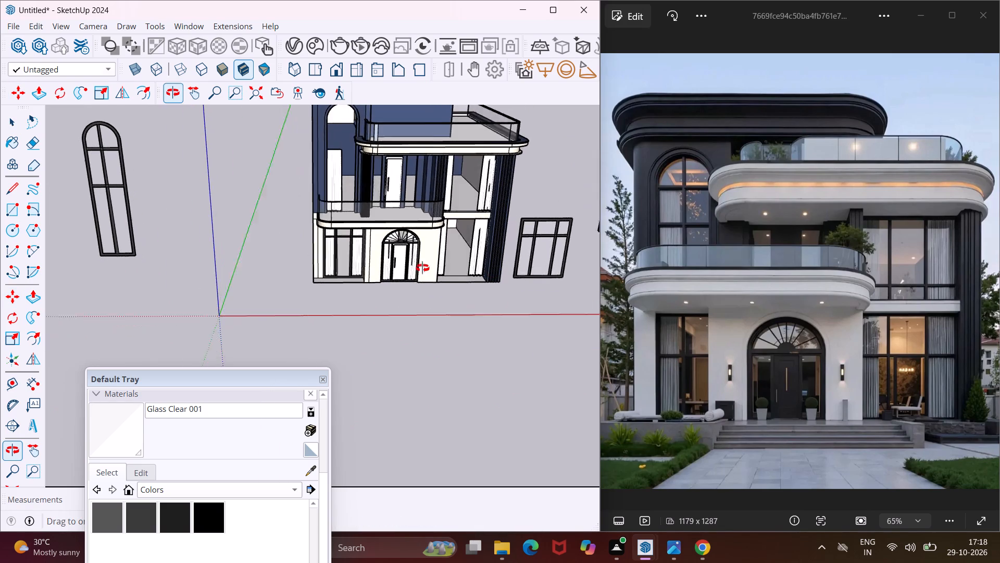
middle_drag(422, 268, 406, 268)
scroll(396, 268, down, 3)
scroll(544, 252, up, 7)
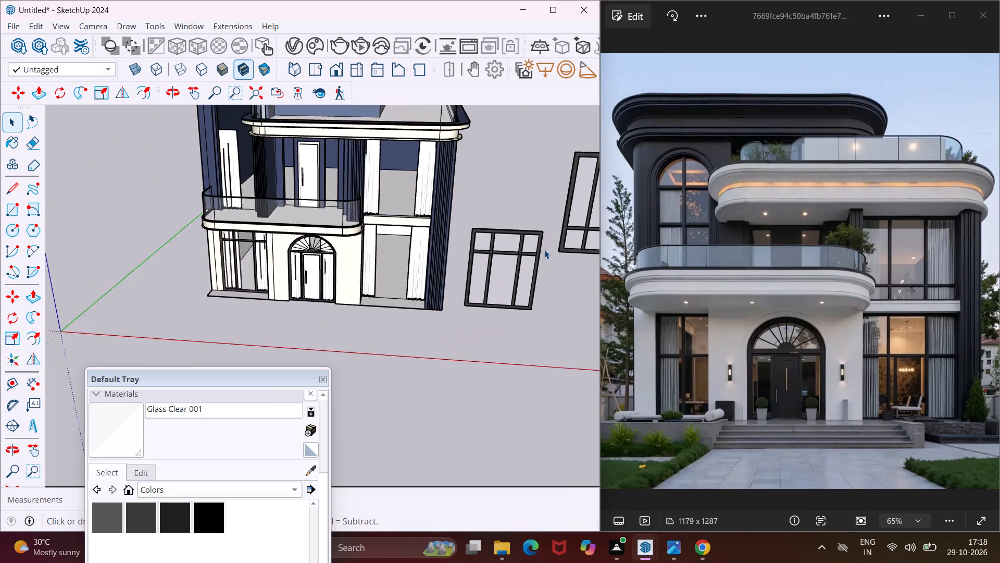
scroll(545, 242, up, 3)
drag(559, 212, 491, 301)
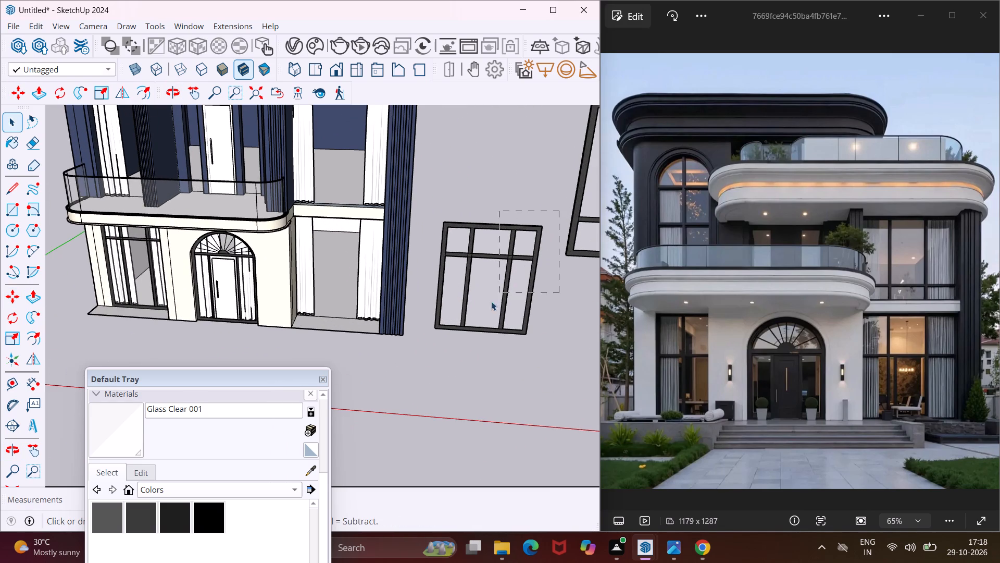
drag(491, 301, 433, 338)
key(m)
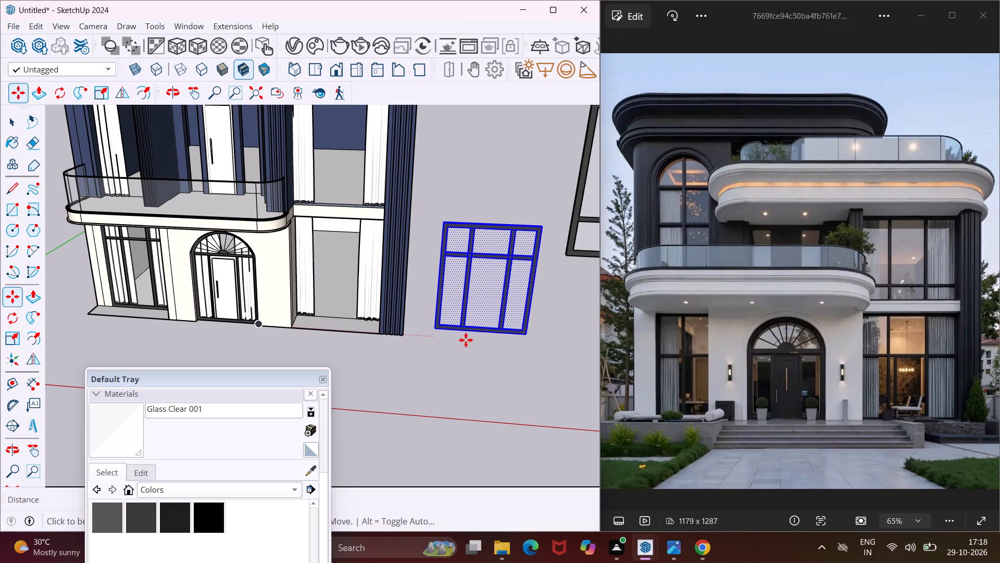
scroll(526, 336, up, 8)
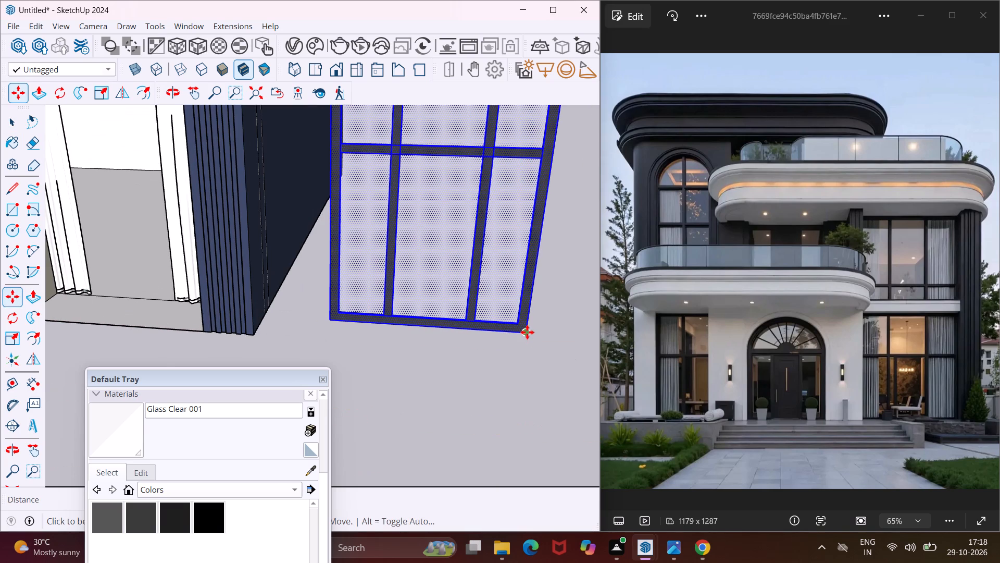
click(527, 332)
scroll(487, 333, down, 7)
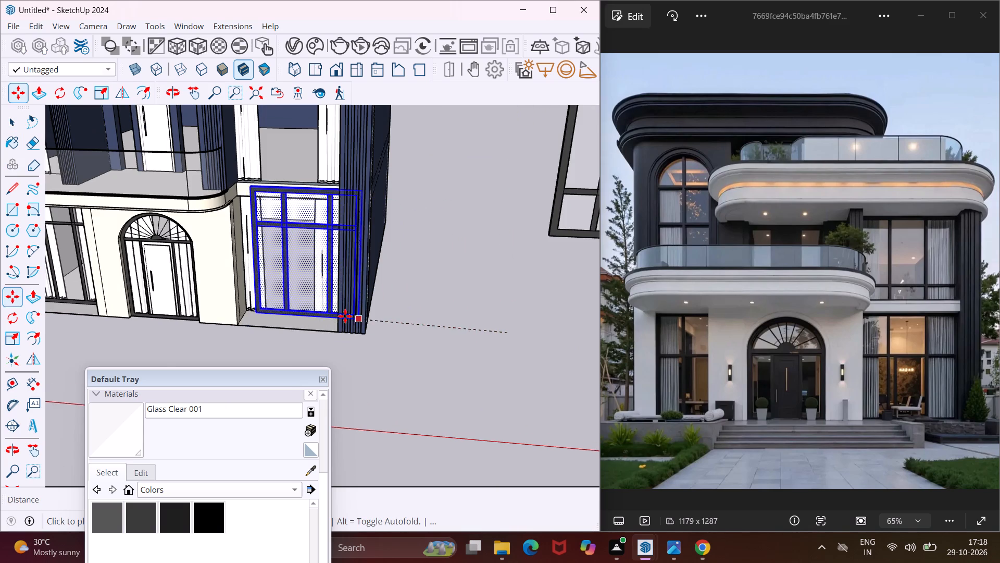
scroll(336, 310, up, 4)
middle_drag(337, 310, 477, 280)
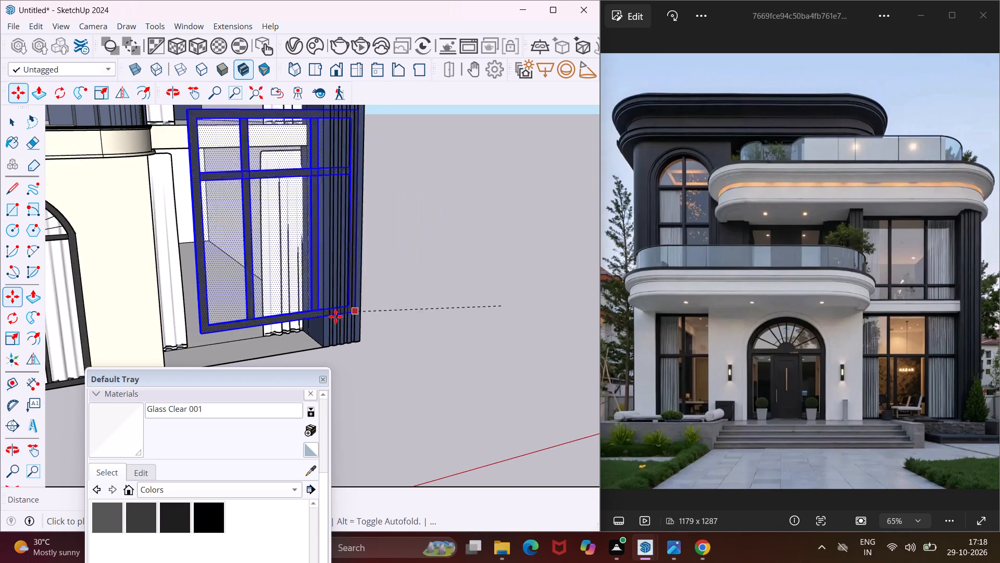
scroll(323, 320, up, 17)
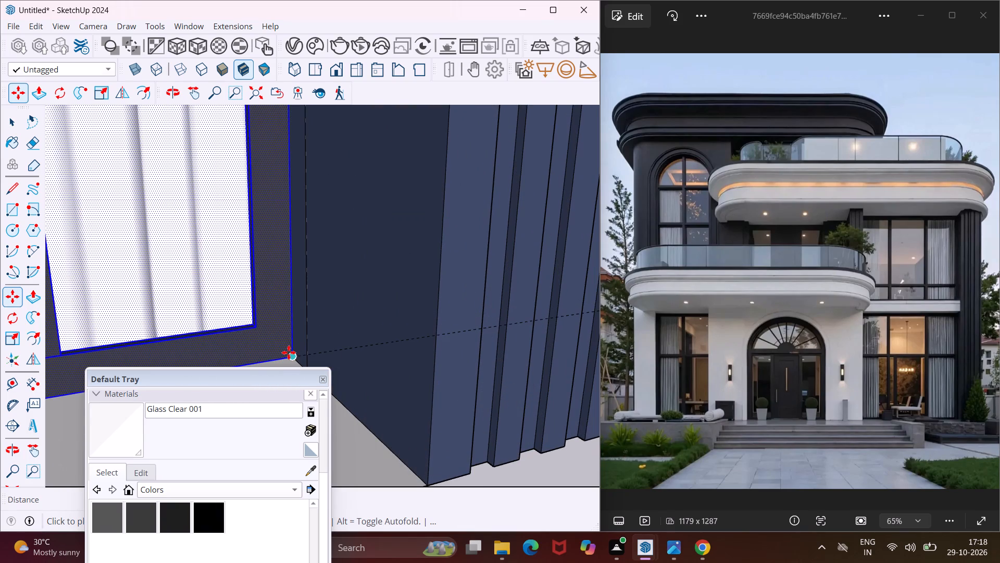
click(294, 357)
scroll(248, 295, down, 6)
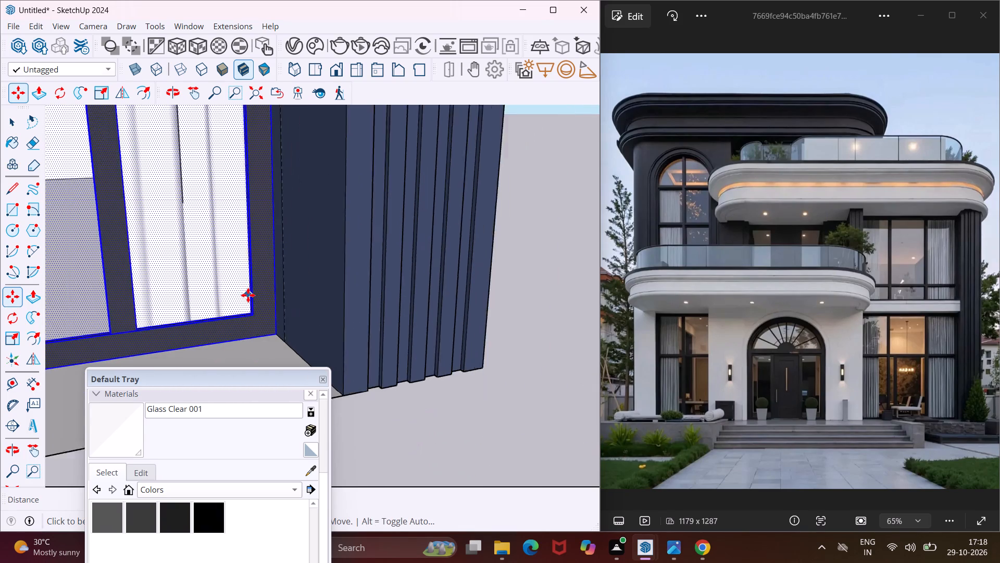
Move the loose rectangular window frame into the upper-floor opening beside the ribbed column, snapping its bottom corner to the opening's sill corner.
scroll(248, 295, down, 17)
scroll(248, 295, down, 6)
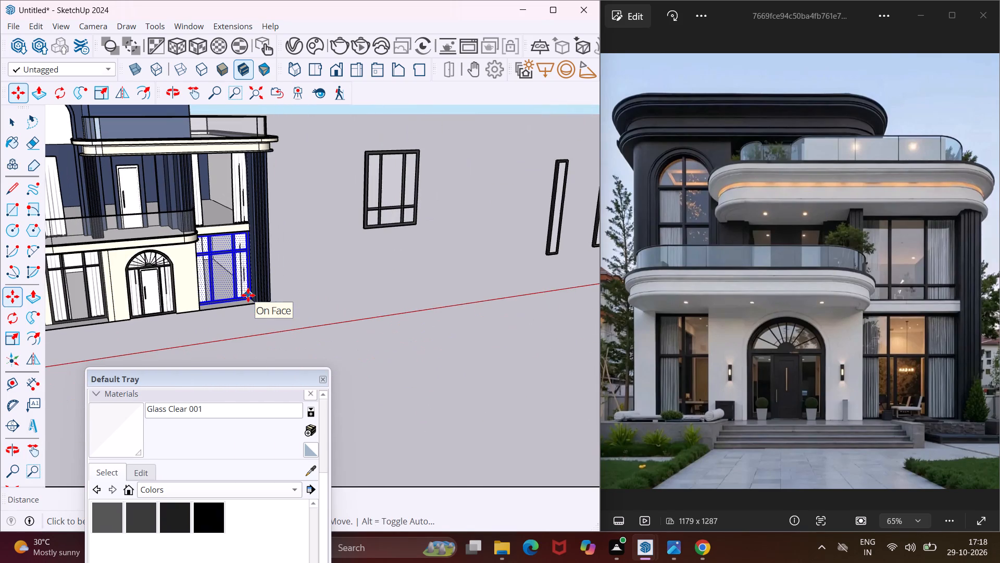
key(Escape)
key(space)
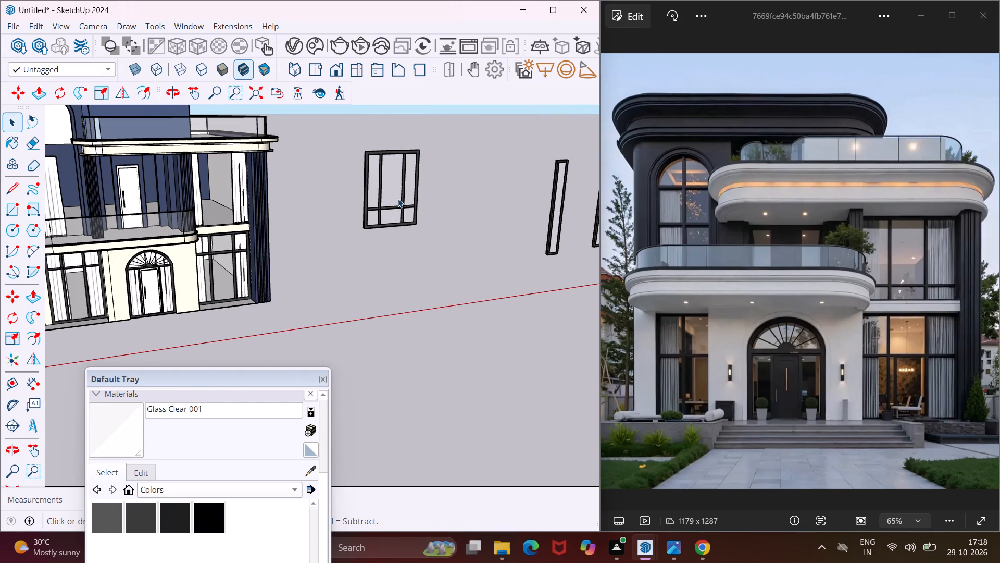
drag(439, 134, 356, 251)
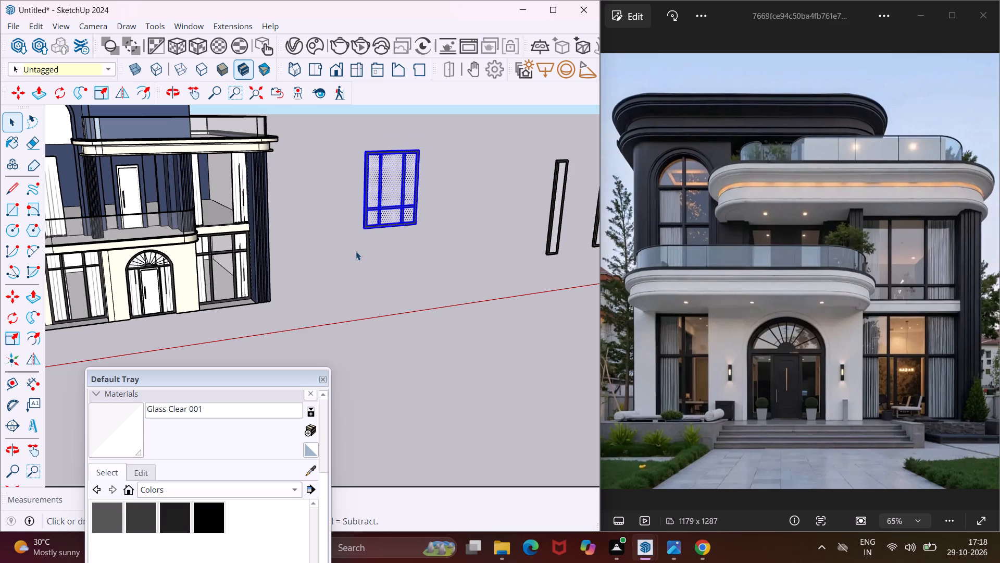
key(m)
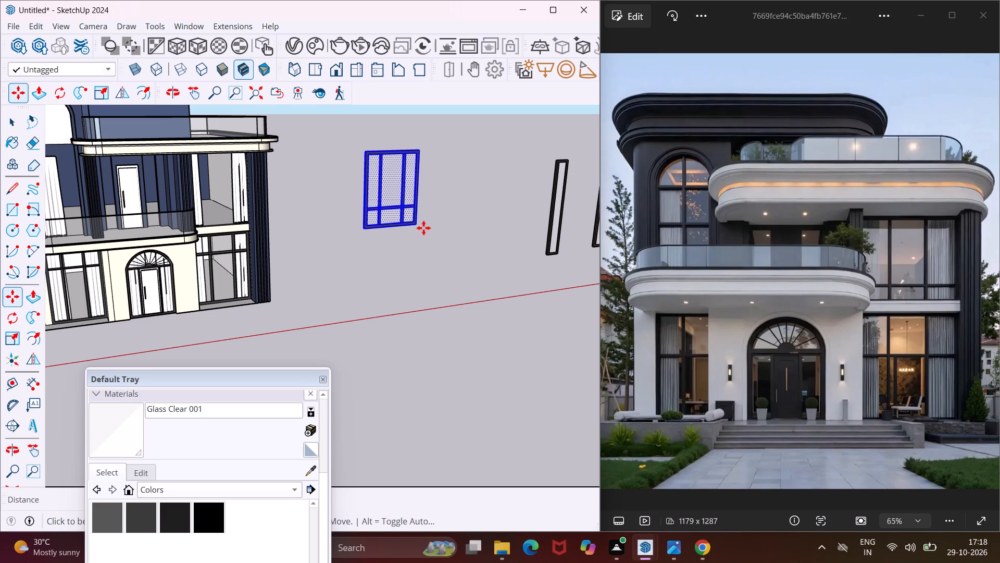
scroll(423, 228, up, 8)
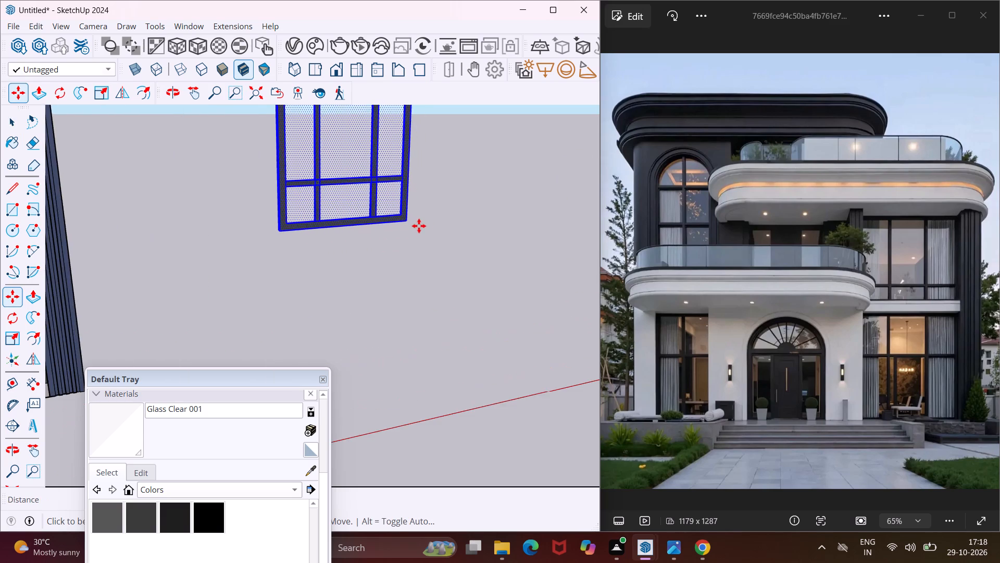
scroll(407, 222, up, 4)
click(407, 222)
scroll(419, 229, down, 12)
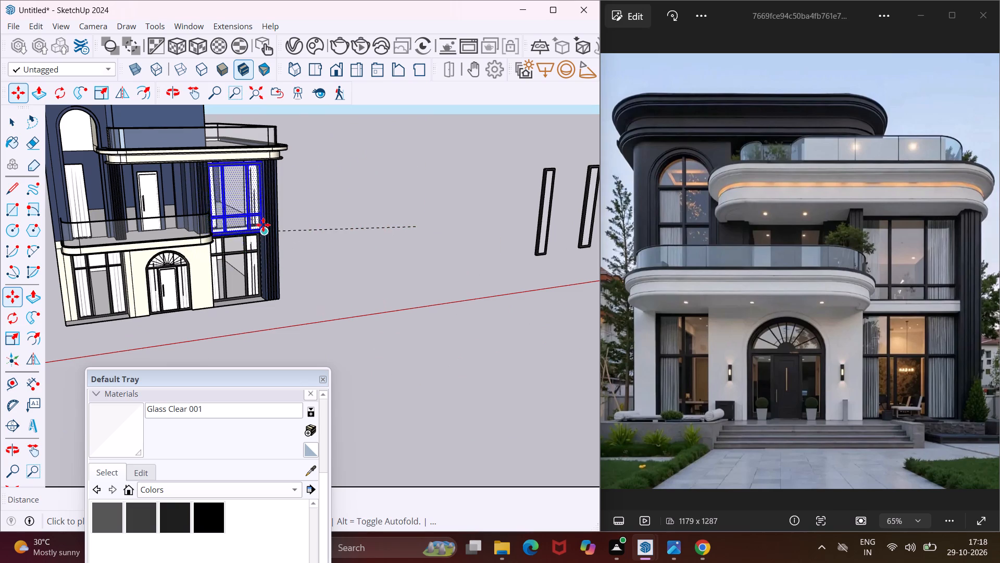
scroll(262, 224, up, 14)
scroll(255, 218, up, 13)
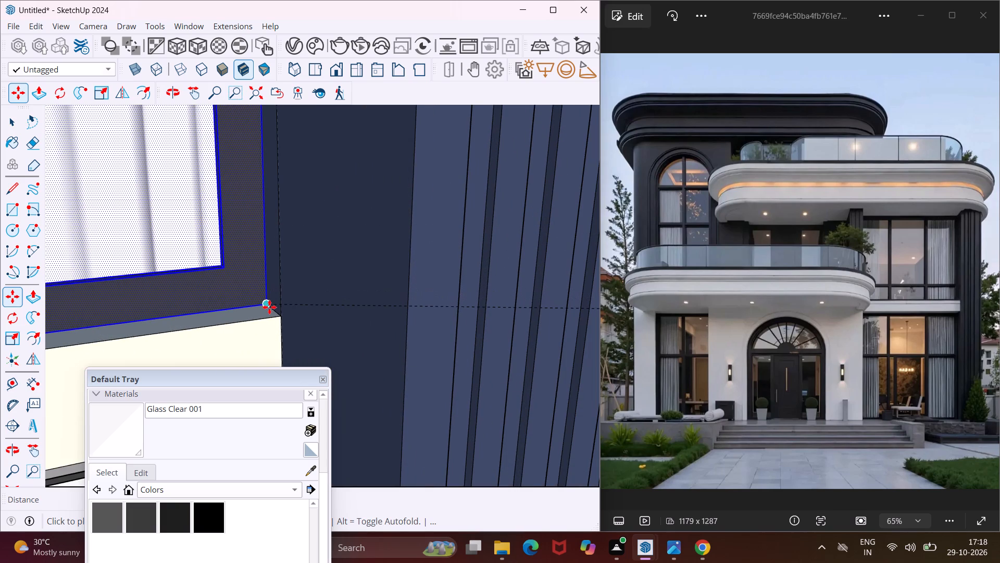
click(269, 307)
scroll(242, 278, down, 14)
scroll(220, 285, down, 7)
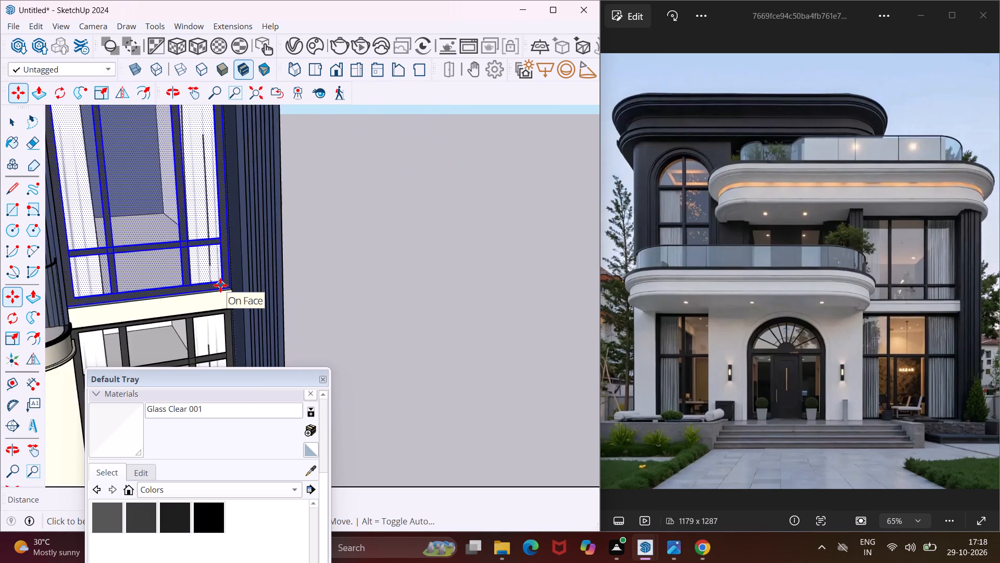
scroll(220, 285, down, 13)
key(Escape)
key(space)
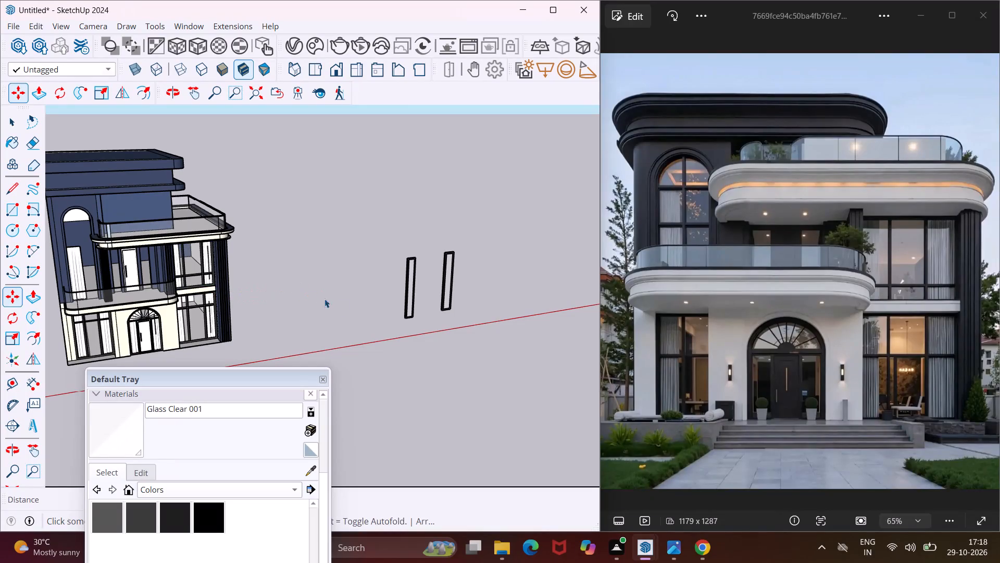
Move the loose narrow frame nearest the villa into the slim terrace opening on the white door's handle side, aligning their bottom corners.
middle_drag(431, 298, 365, 299)
scroll(396, 295, up, 2)
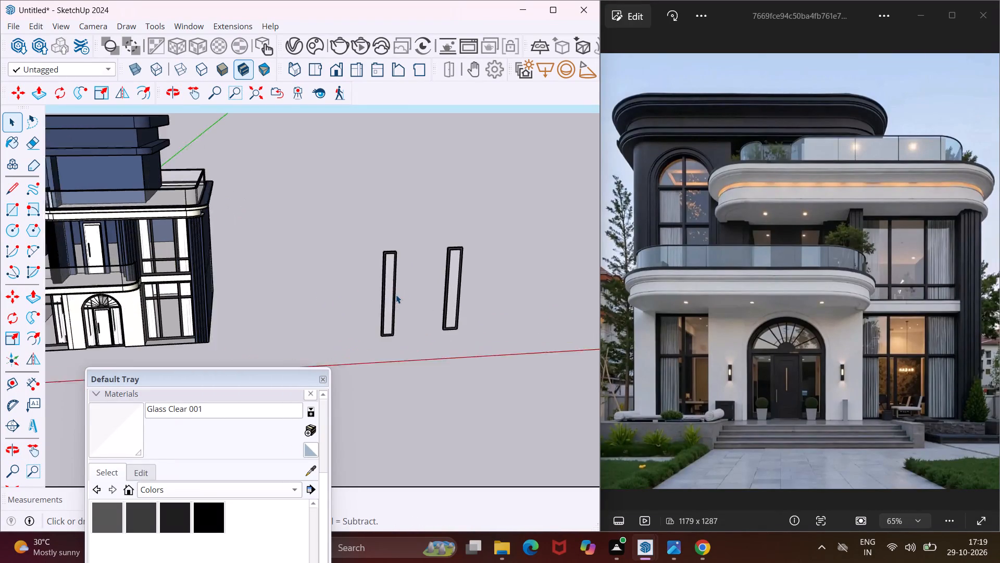
scroll(396, 295, up, 5)
drag(418, 211, 353, 373)
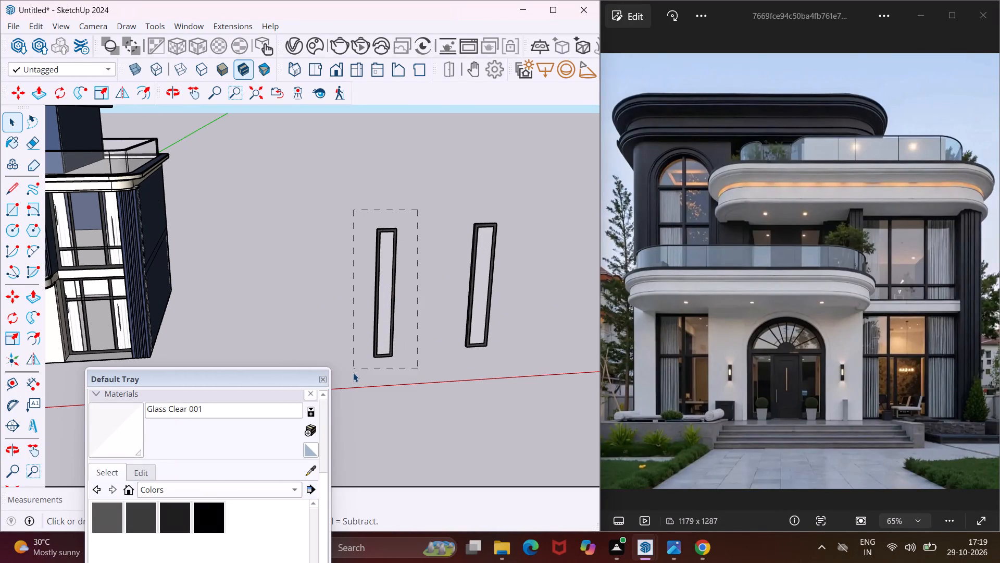
drag(353, 373, 353, 374)
key(m)
scroll(392, 363, up, 4)
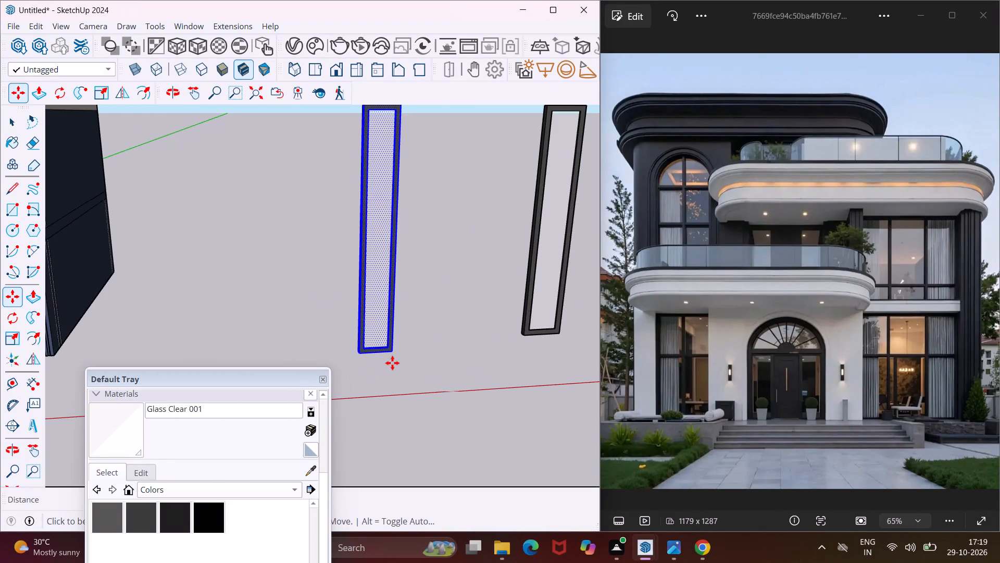
click(393, 351)
scroll(367, 317, down, 13)
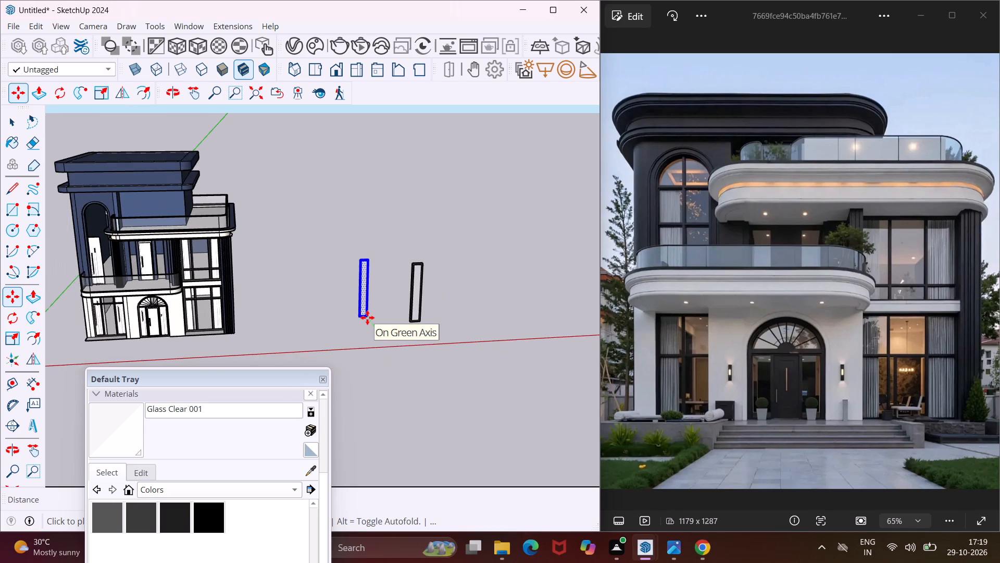
scroll(367, 317, down, 4)
scroll(205, 281, up, 10)
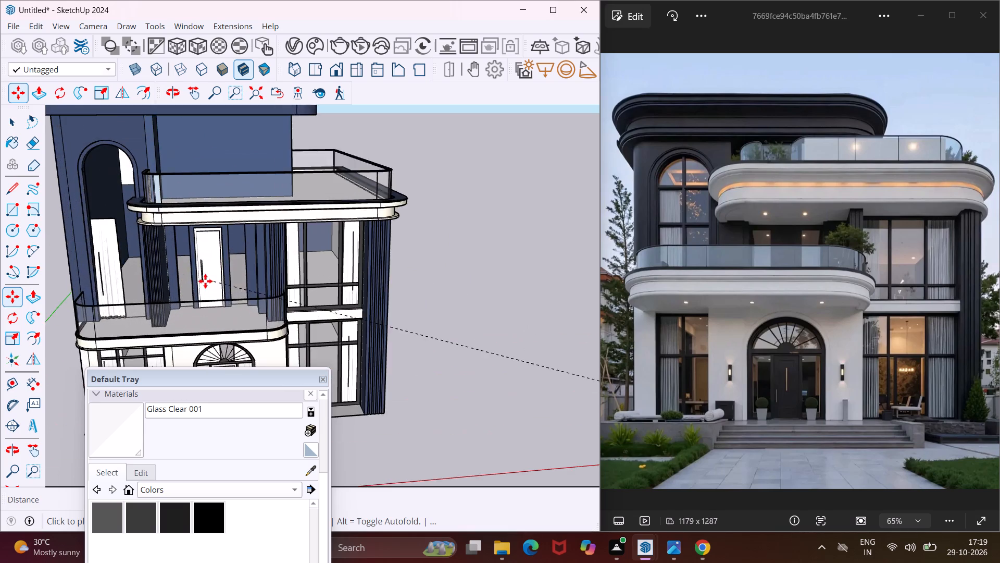
scroll(205, 281, up, 6)
middle_drag(205, 281, 205, 303)
scroll(163, 328, up, 4)
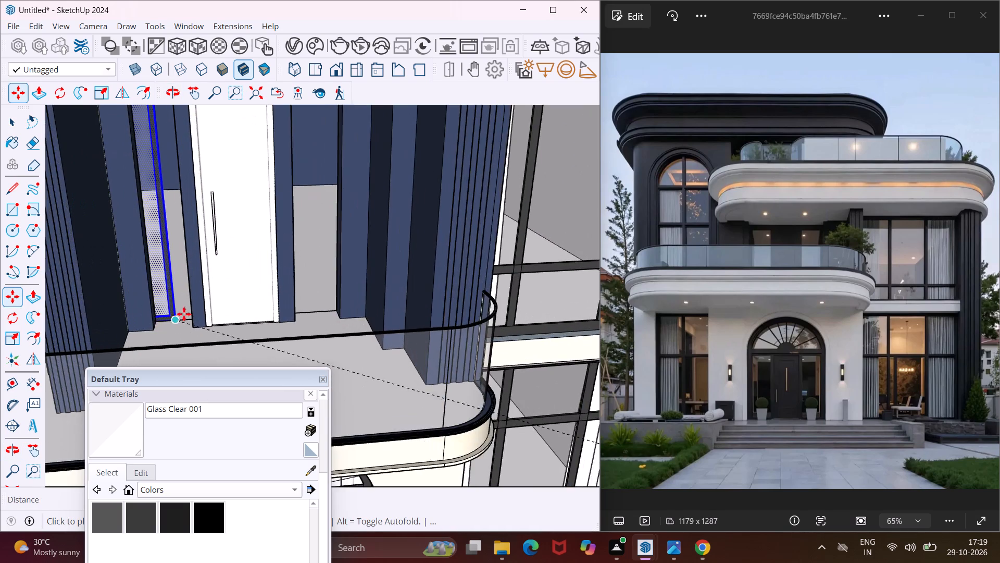
scroll(184, 314, up, 4)
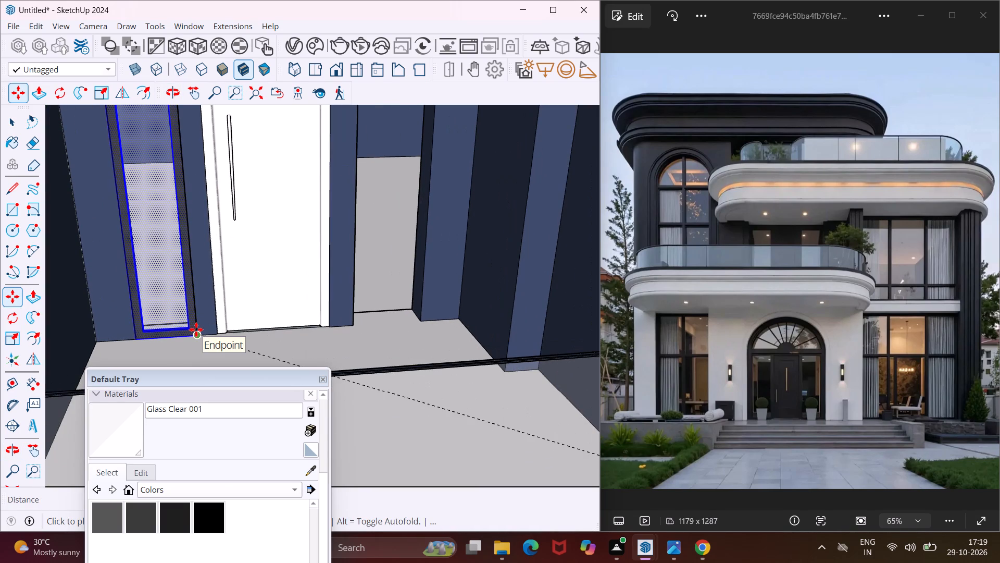
scroll(196, 329, up, 4)
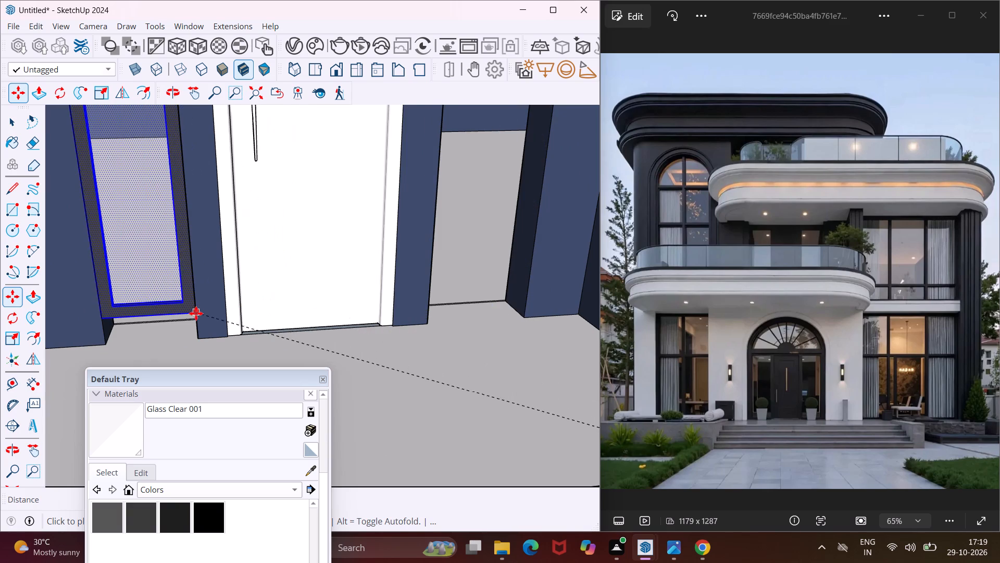
scroll(196, 313, up, 4)
middle_drag(196, 313, 299, 247)
scroll(192, 337, up, 4)
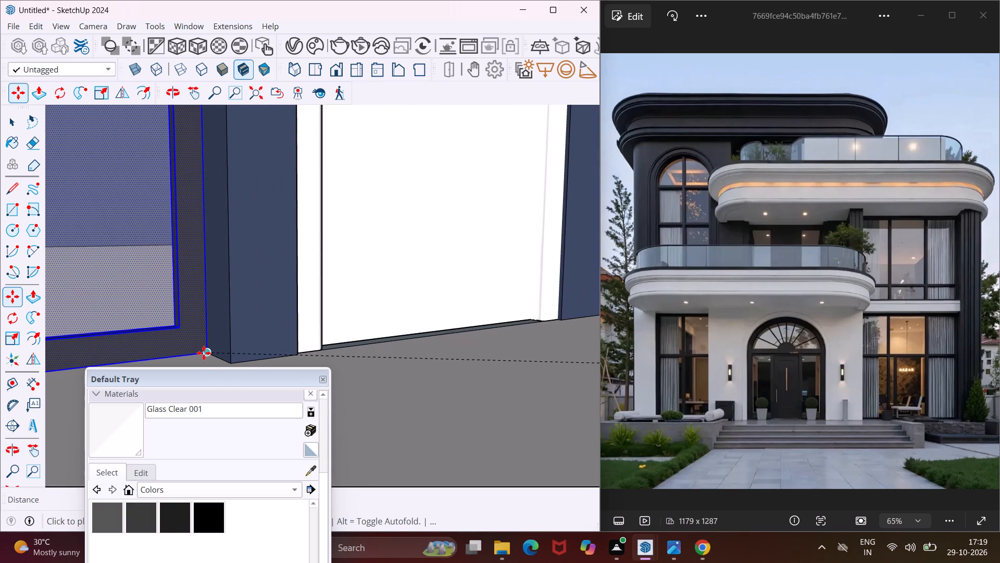
click(204, 353)
scroll(174, 339, down, 4)
middle_drag(231, 333, 178, 416)
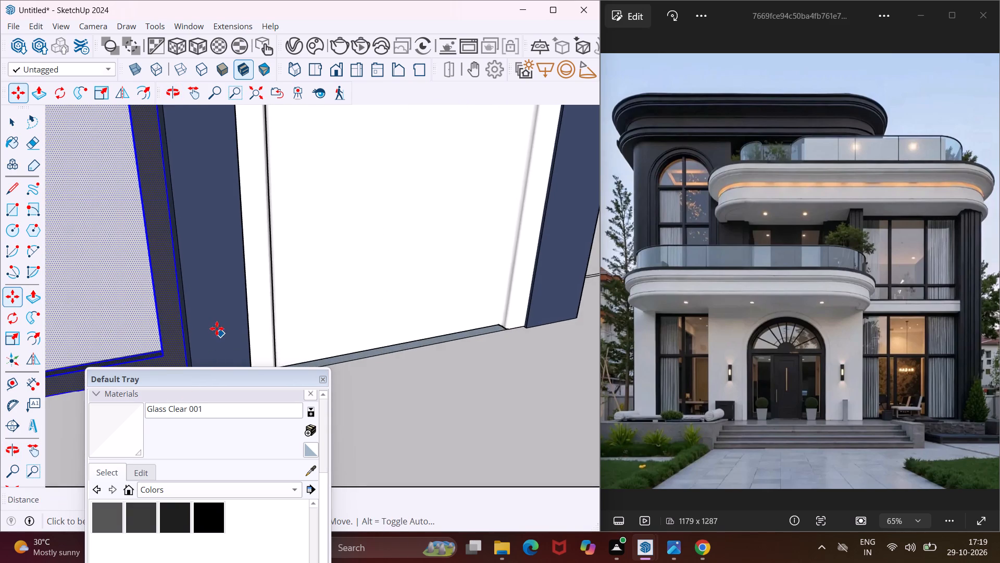
scroll(215, 327, down, 20)
scroll(212, 327, down, 10)
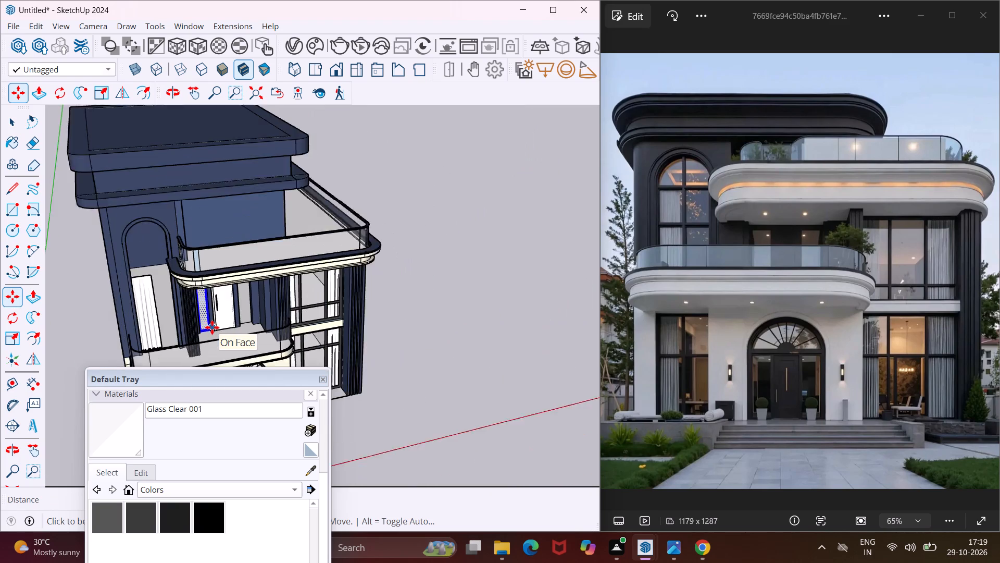
scroll(212, 327, down, 8)
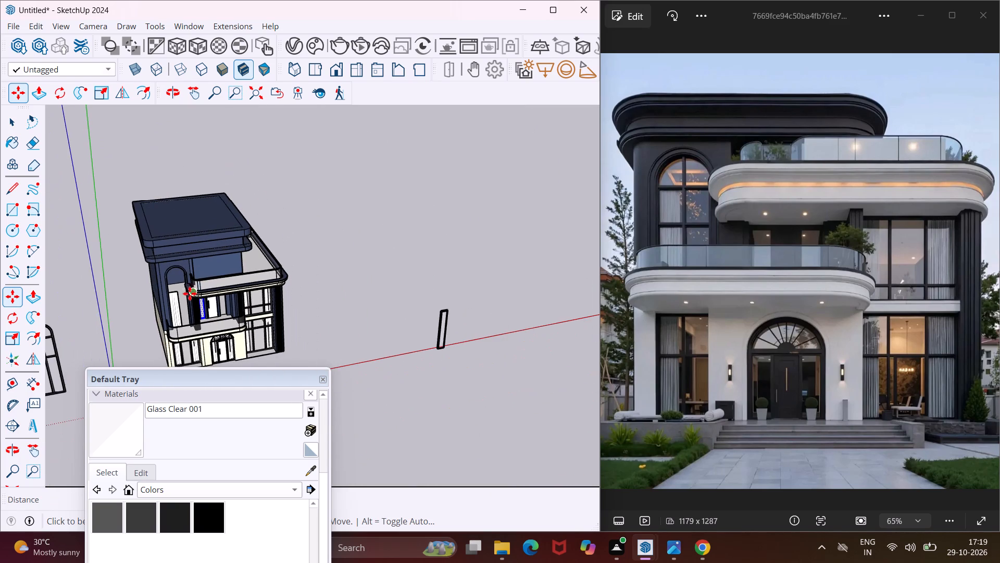
key(Escape)
key(space)
Move the remaining loose narrow frame into the slim opening on the other side of the white terrace door, aligning their bottom corners.
scroll(427, 325, up, 9)
drag(492, 268, 461, 319)
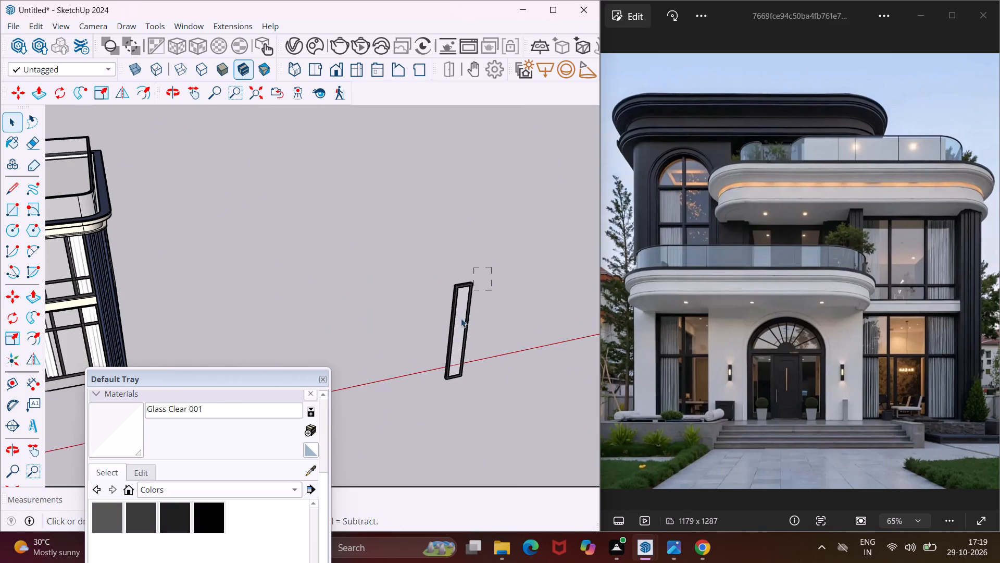
drag(461, 319, 419, 403)
key(m)
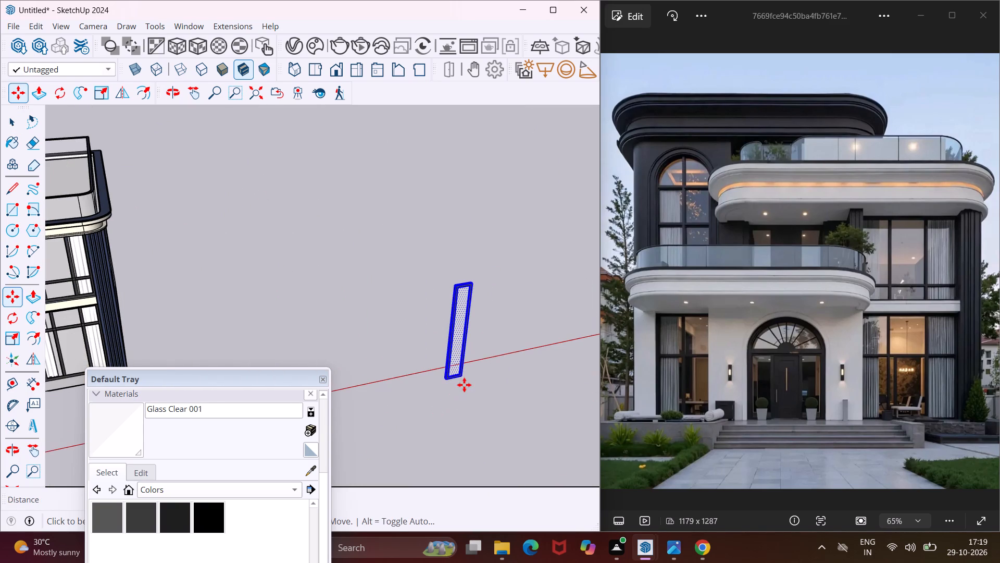
scroll(465, 382, up, 8)
click(459, 373)
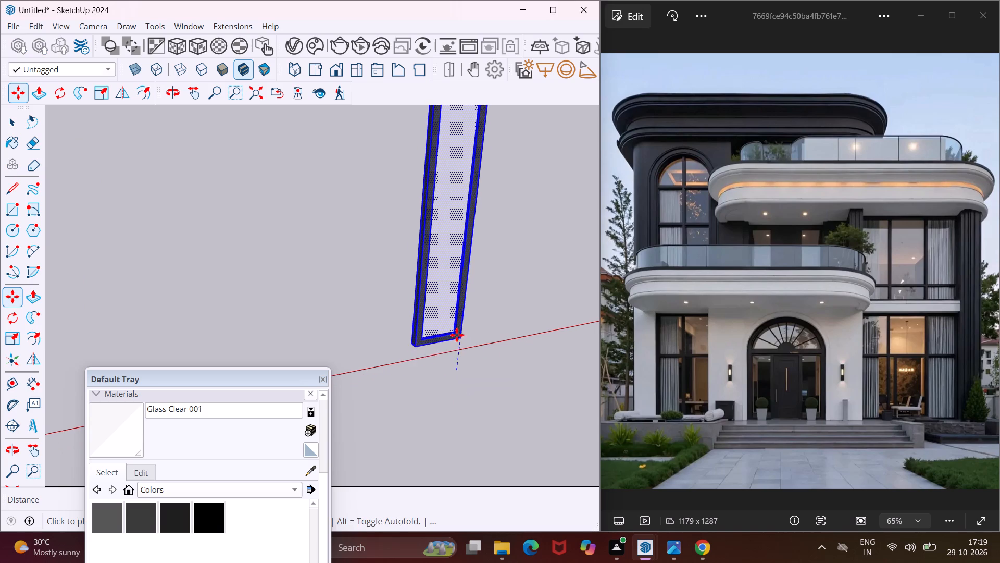
scroll(457, 335, down, 20)
scroll(224, 304, up, 3)
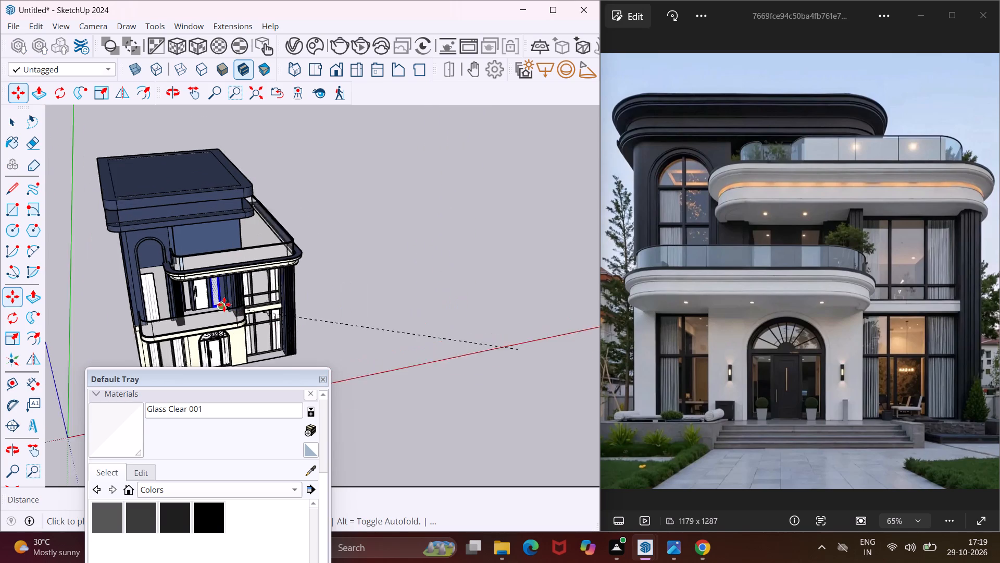
scroll(224, 304, up, 17)
scroll(224, 304, up, 6)
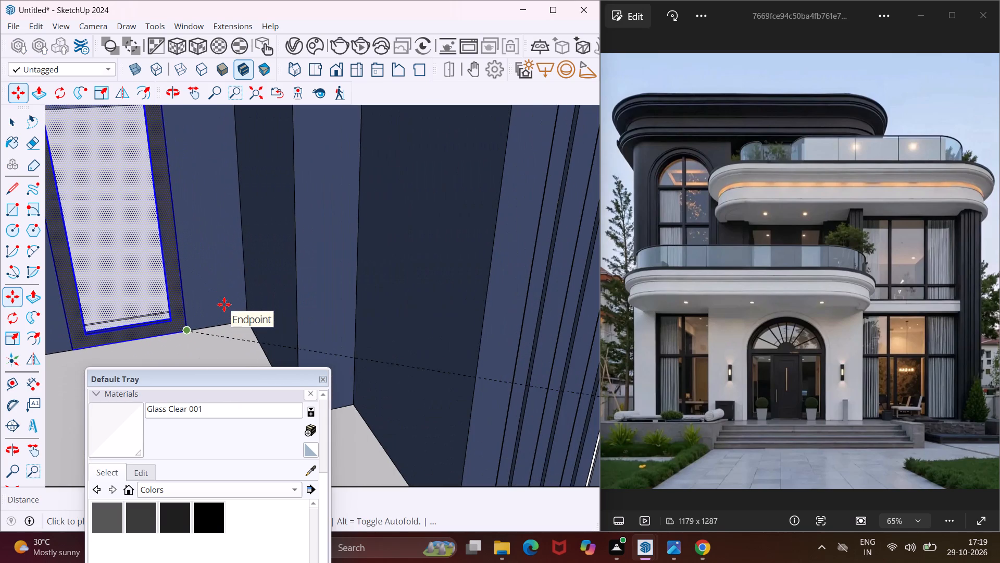
middle_drag(224, 304, 267, 266)
middle_drag(236, 279, 256, 320)
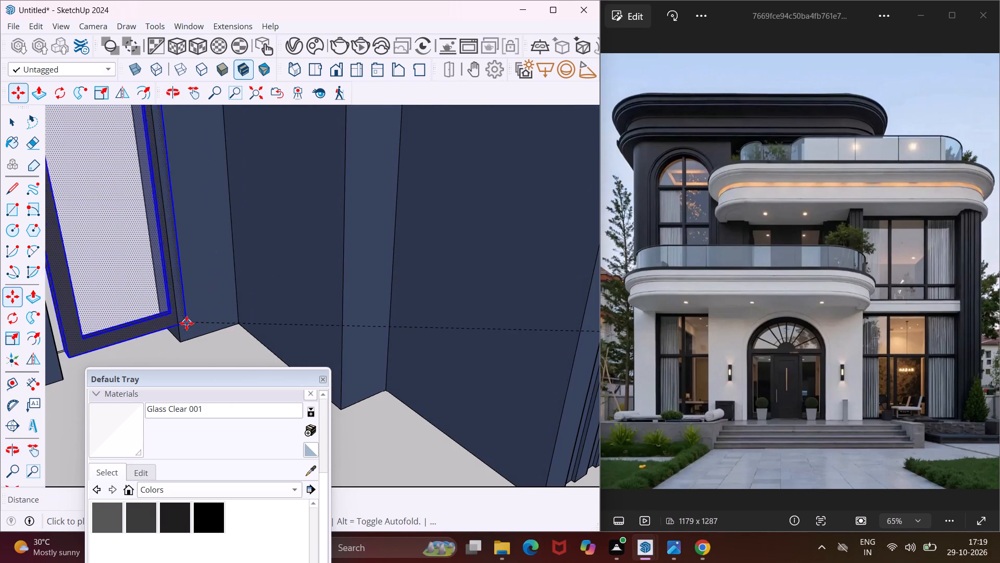
scroll(184, 323, up, 8)
click(164, 340)
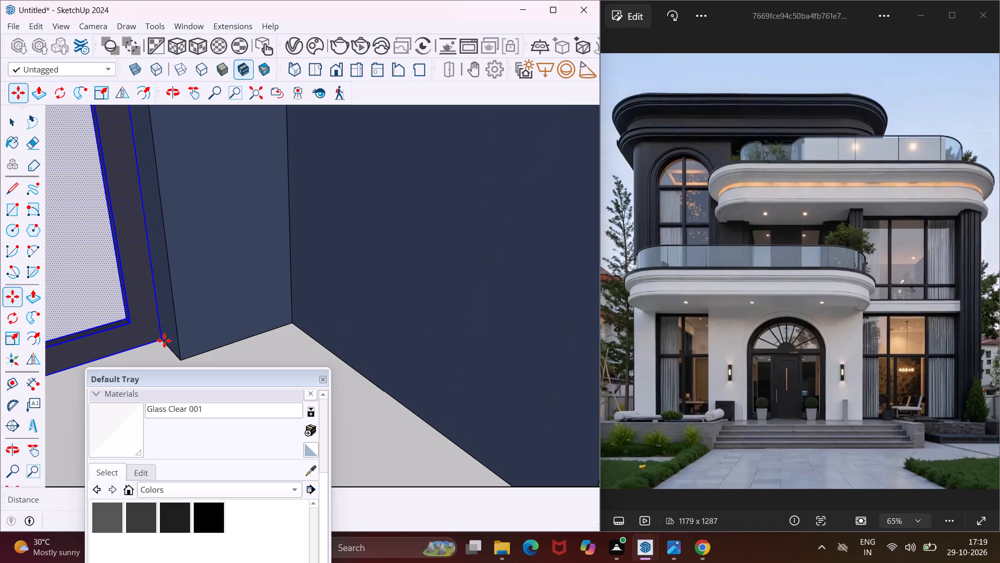
middle_drag(231, 322, 205, 359)
scroll(250, 291, down, 14)
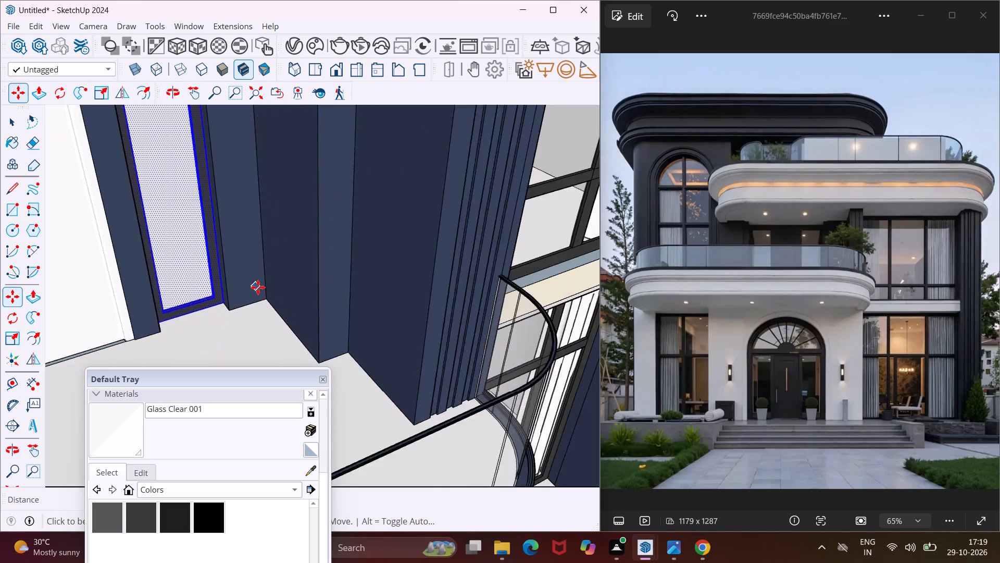
scroll(261, 286, down, 20)
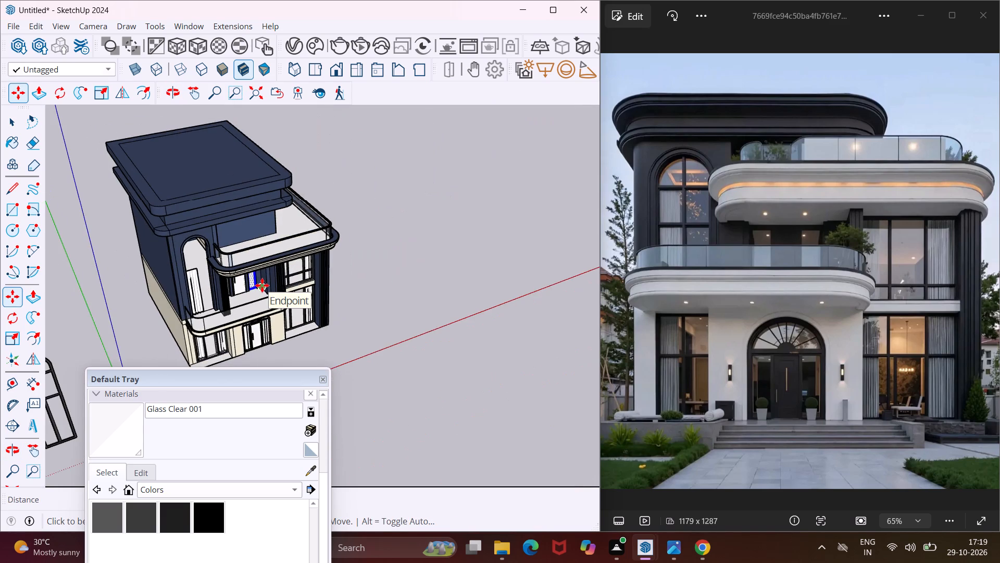
scroll(262, 285, down, 12)
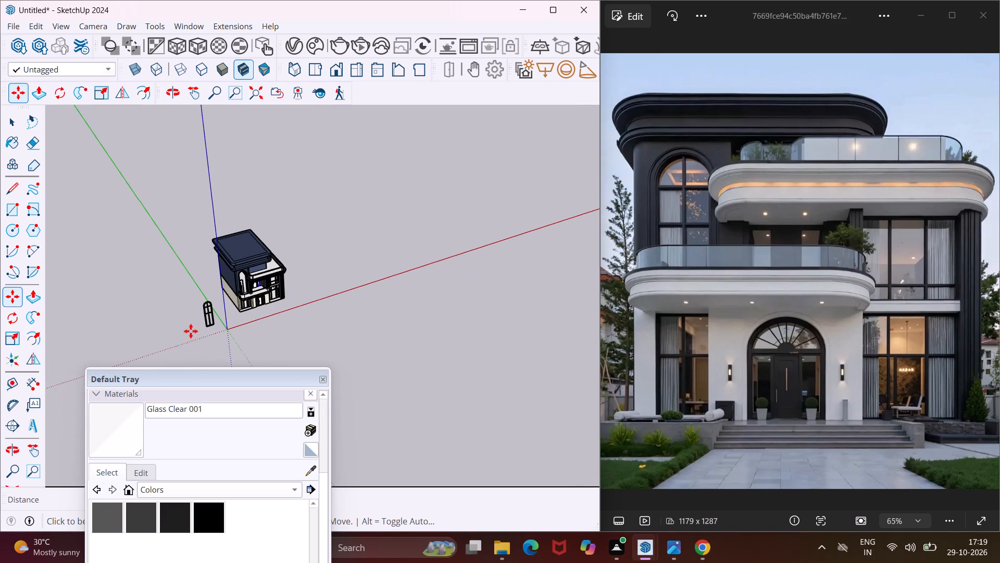
key(Escape)
key(space)
Move the loose arched window frame into the tall arched facade opening, snapping its bottom corner to the opening's bottom corner.
scroll(207, 319, up, 8)
middle_drag(207, 319, 195, 289)
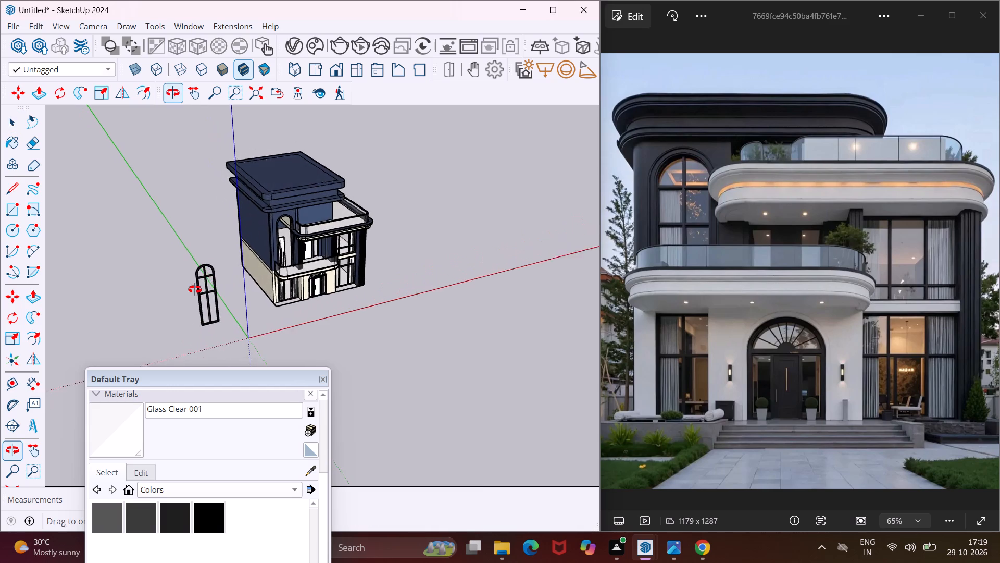
middle_drag(195, 289, 195, 266)
drag(227, 242, 191, 332)
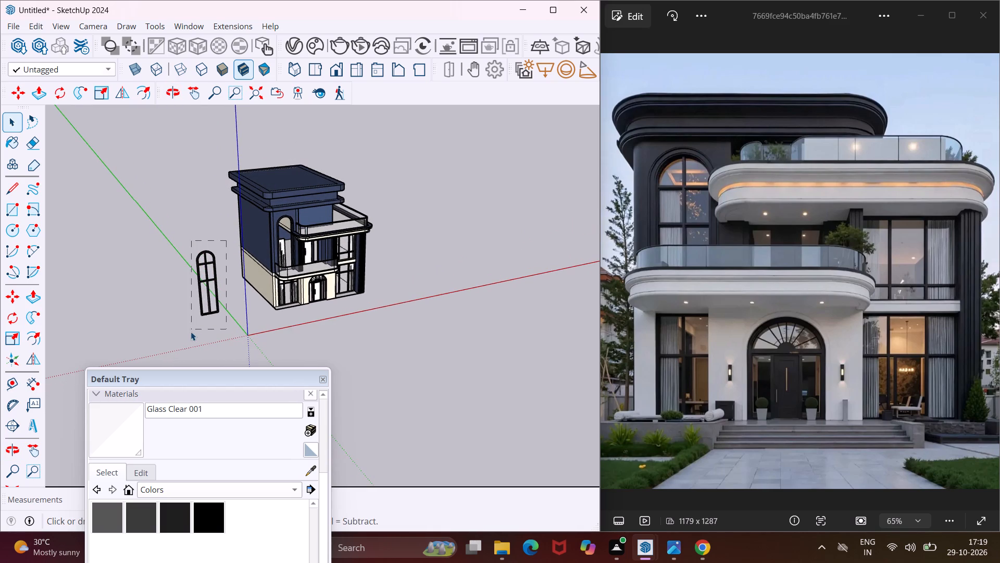
drag(191, 332, 190, 332)
key(m)
scroll(193, 326, up, 15)
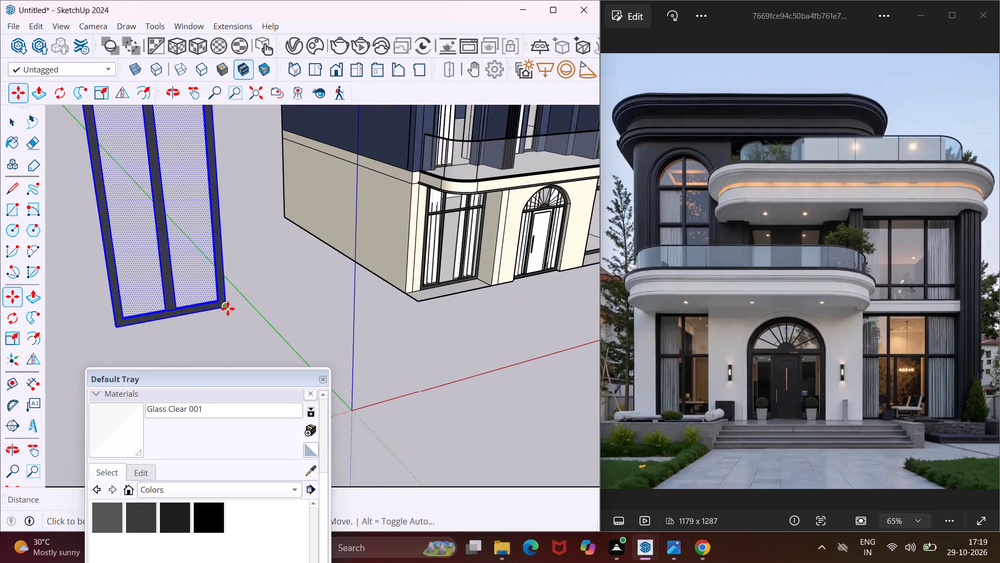
click(228, 309)
scroll(205, 305, down, 6)
middle_drag(364, 186, 307, 272)
scroll(369, 217, up, 12)
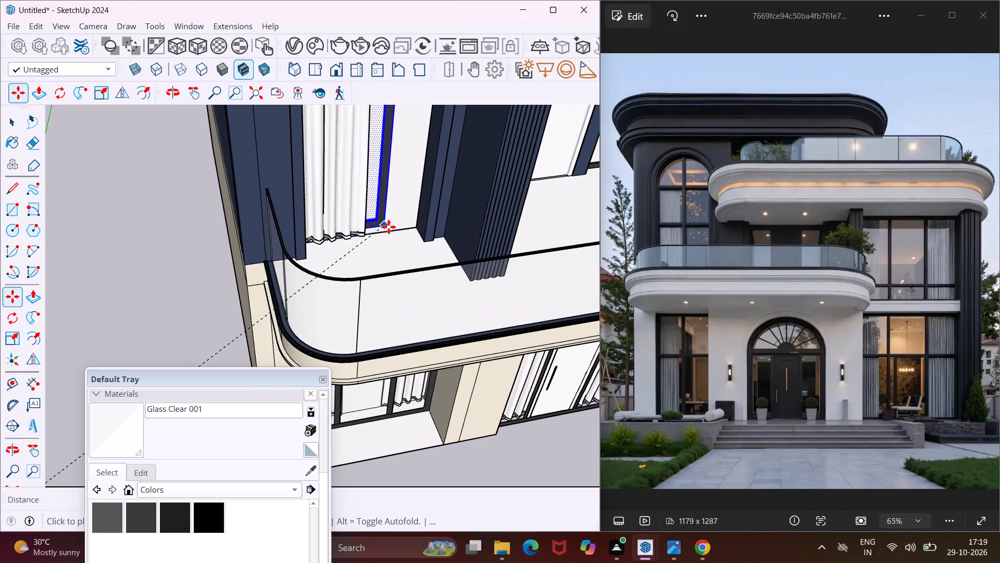
scroll(421, 237, up, 6)
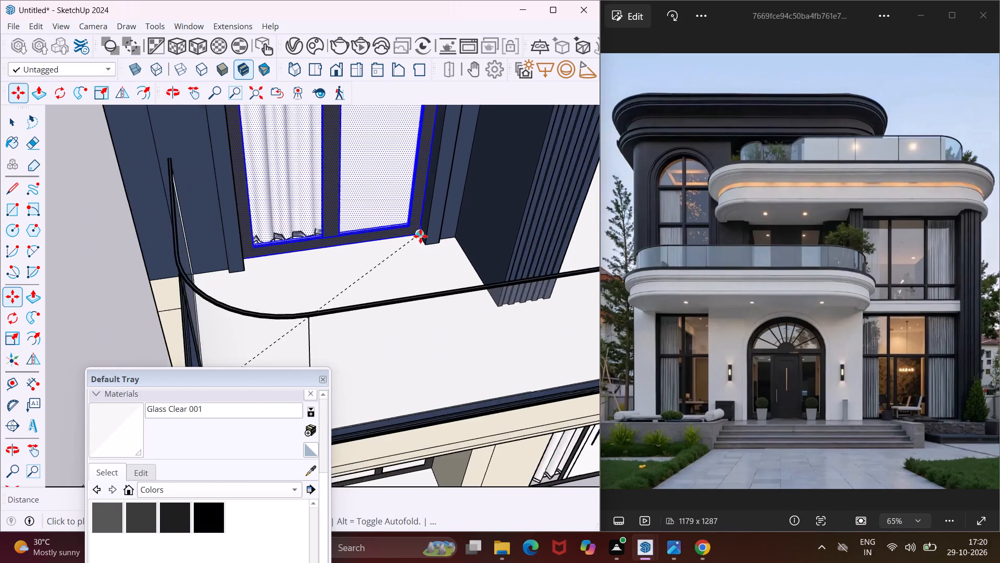
scroll(420, 236, up, 1)
click(420, 236)
scroll(297, 246, down, 12)
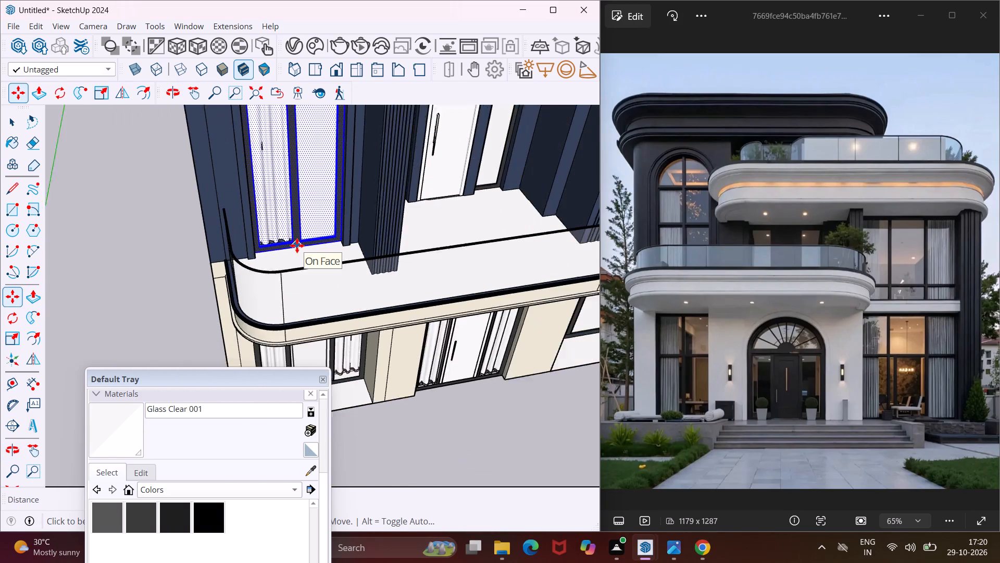
scroll(297, 323, down, 6)
scroll(344, 304, down, 5)
middle_drag(349, 303, 339, 289)
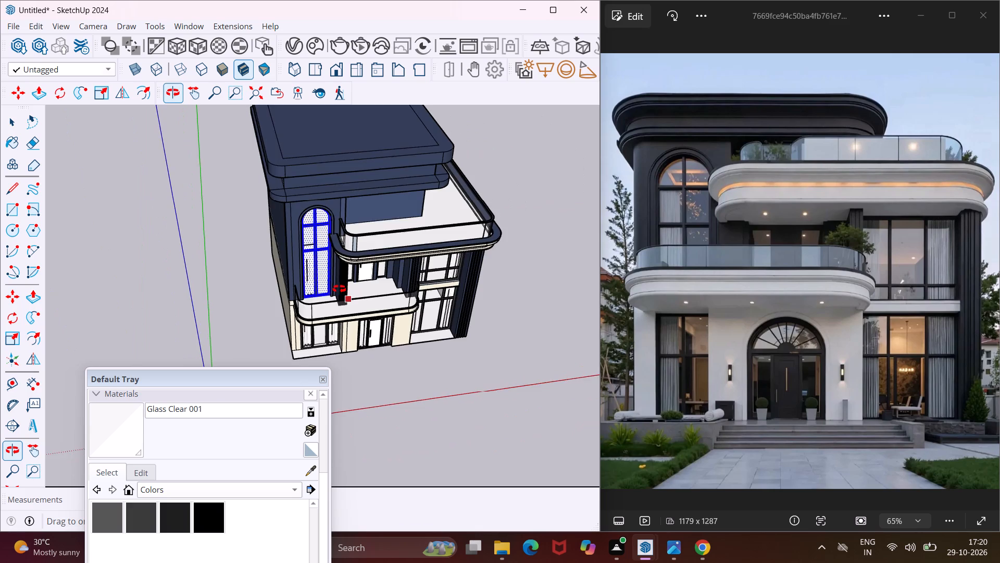
middle_drag(339, 289, 353, 154)
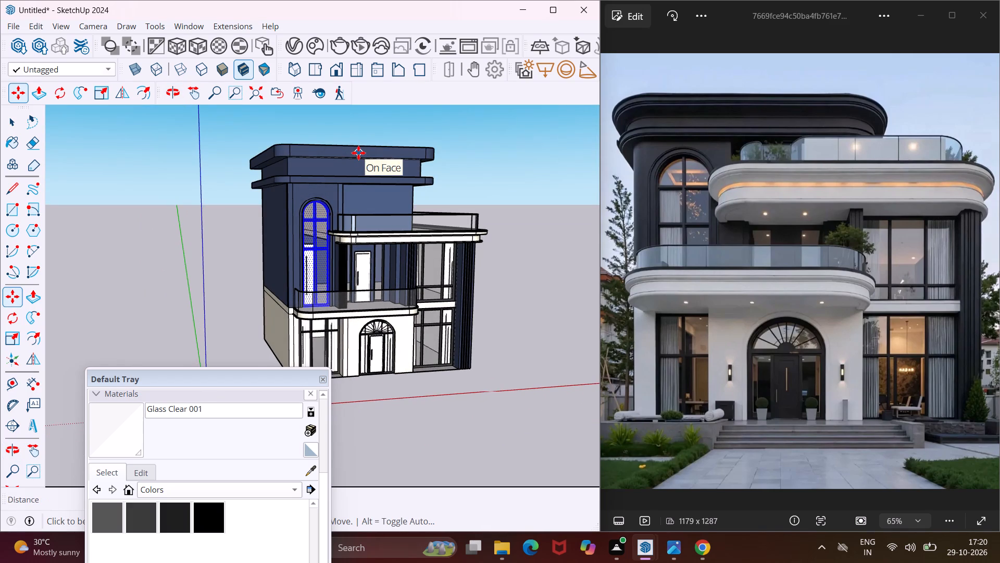
scroll(359, 181, down, 2)
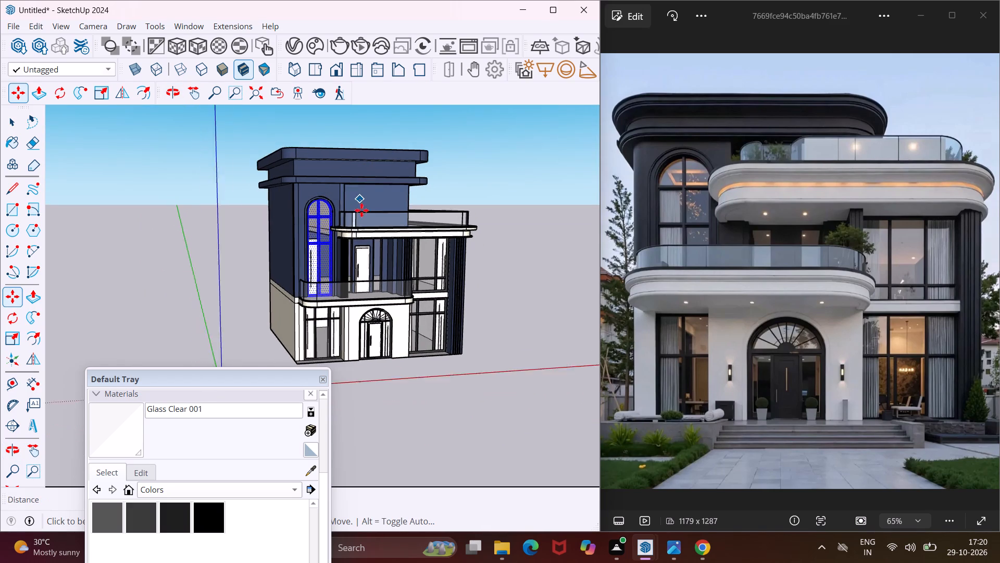
scroll(377, 230, up, 10)
key(Escape)
key(space)
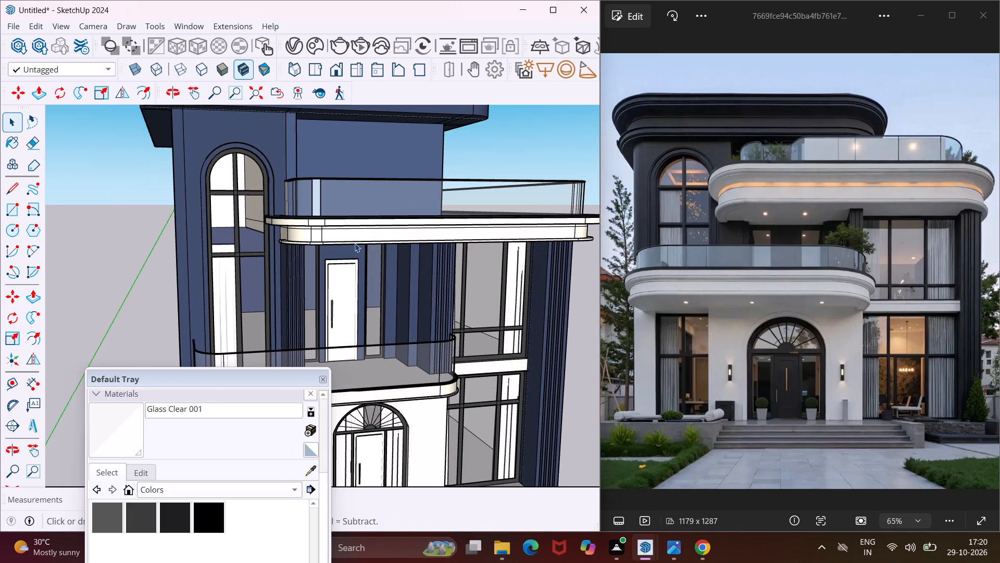
Paint the short white segment of the upper balcony's top rail, beside its curved corner, with Color M07.
middle_drag(355, 243, 354, 188)
scroll(340, 198, up, 3)
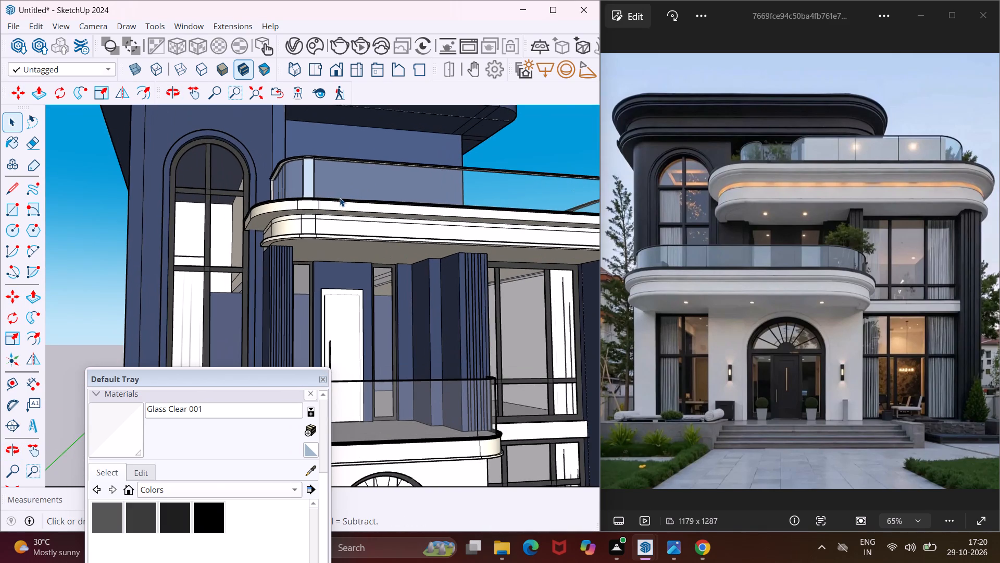
scroll(340, 198, up, 5)
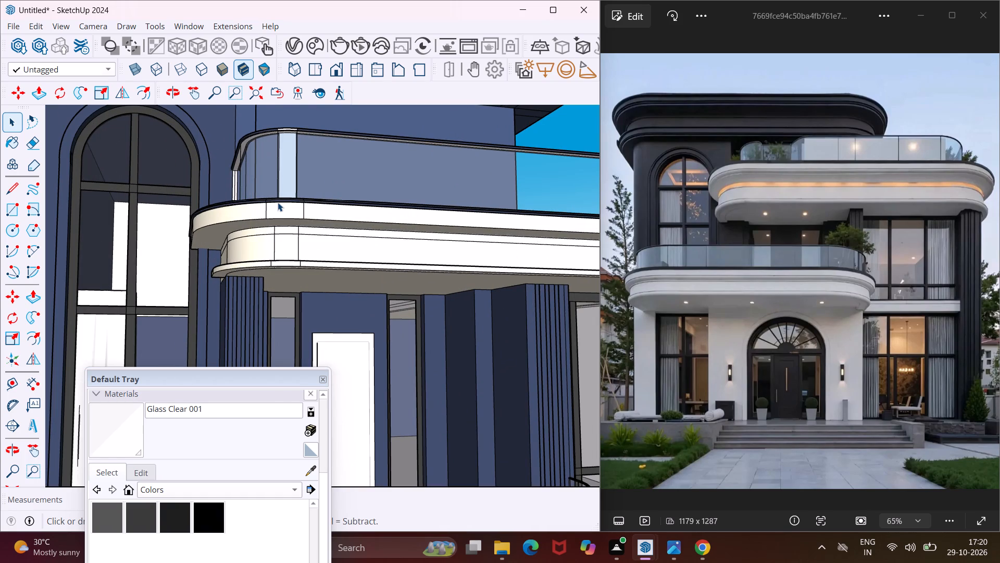
scroll(252, 136, up, 10)
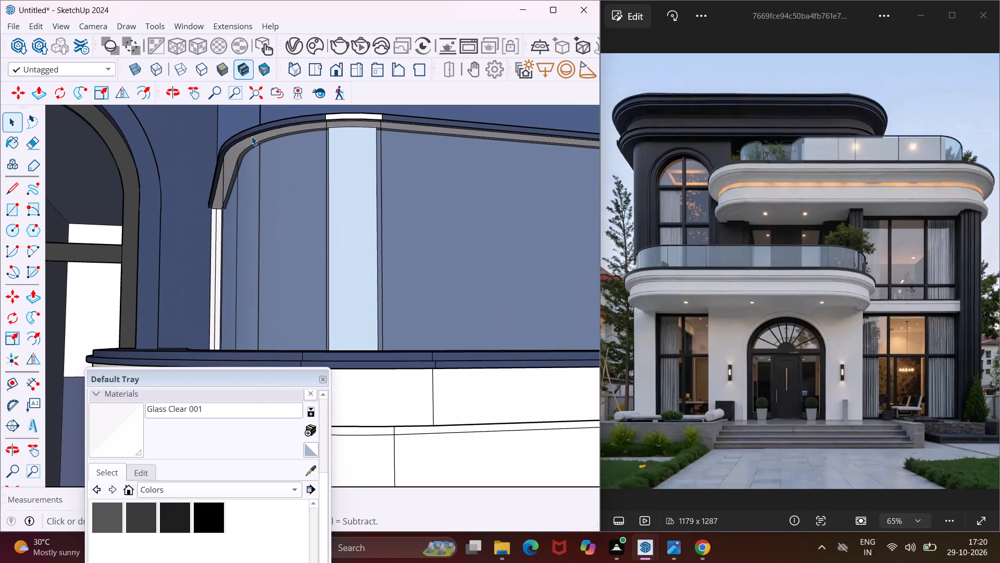
click(132, 512)
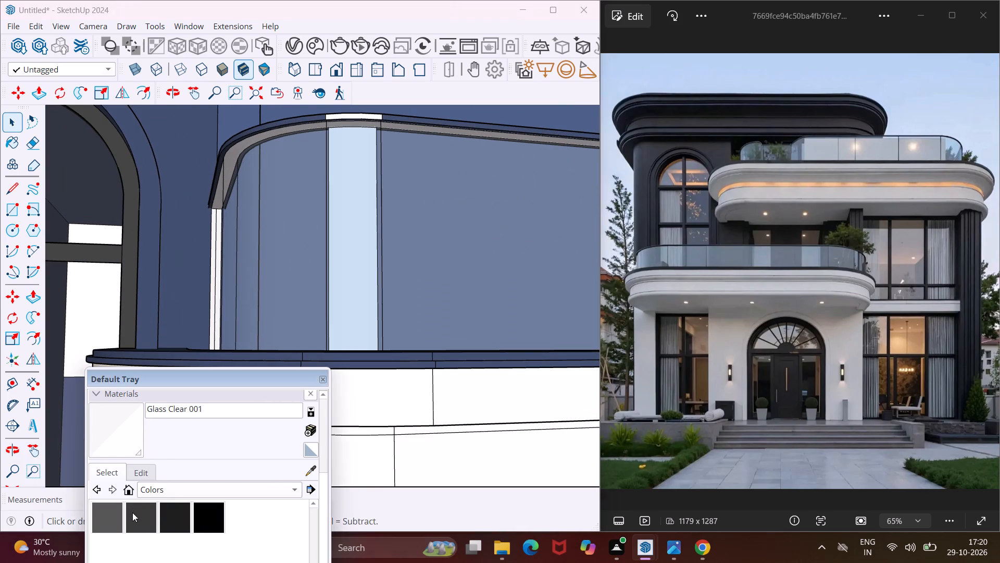
scroll(360, 117, up, 3)
click(361, 116)
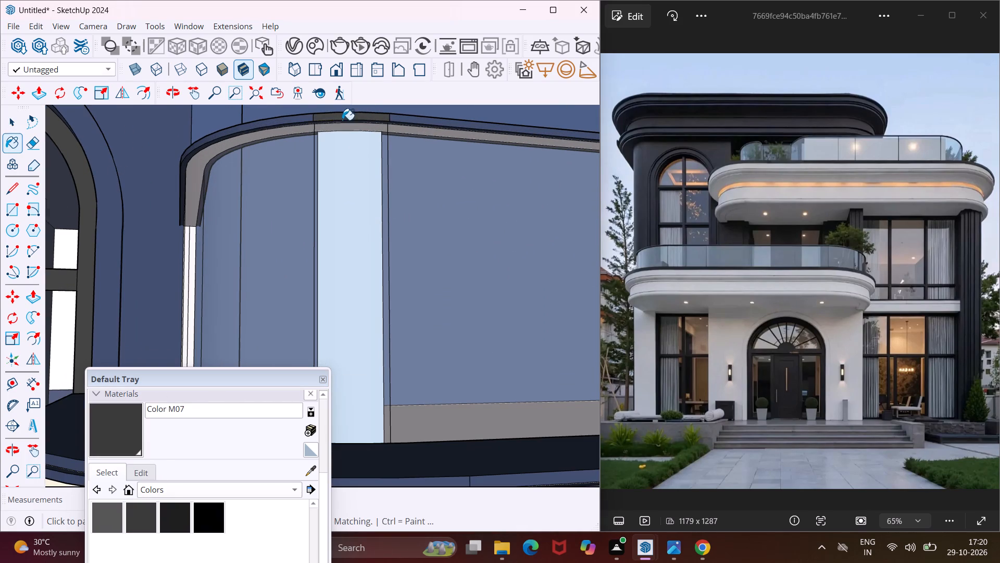
scroll(234, 142, down, 15)
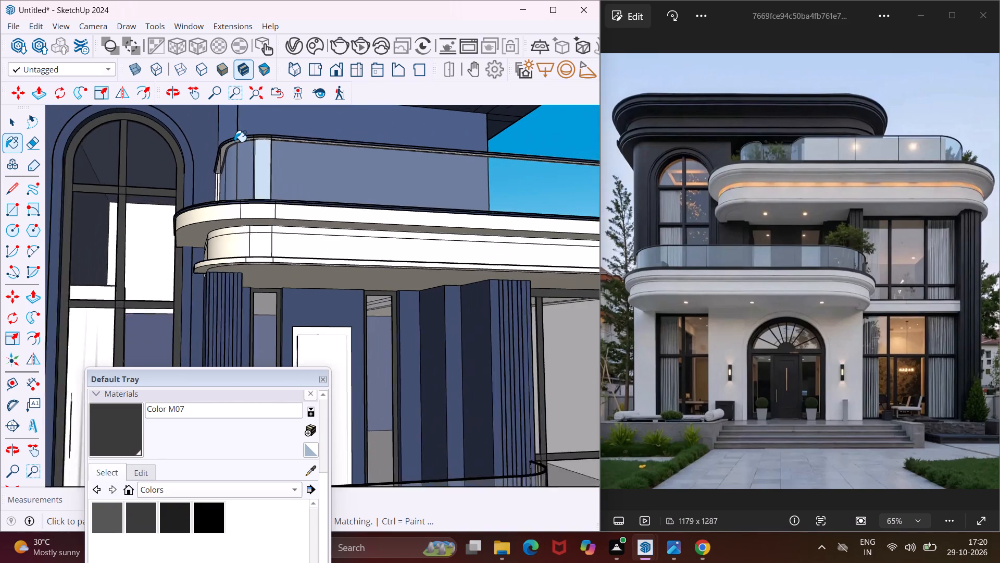
scroll(234, 142, down, 7)
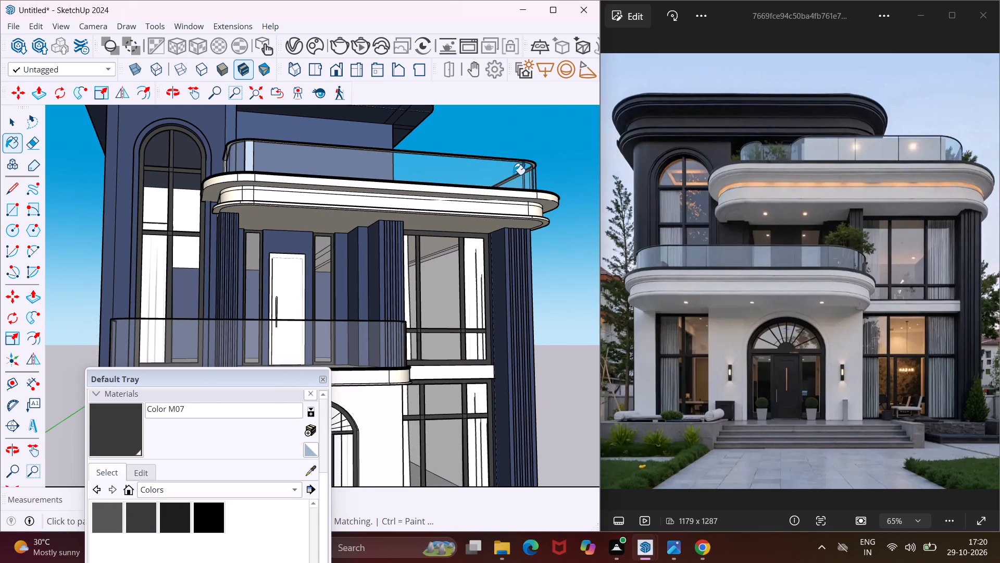
key(Escape)
key(space)
Draw a vertical rotated rectangle along the villa's full 30' rear bottom edge, extending 2' down below the base.
scroll(484, 173, down, 9)
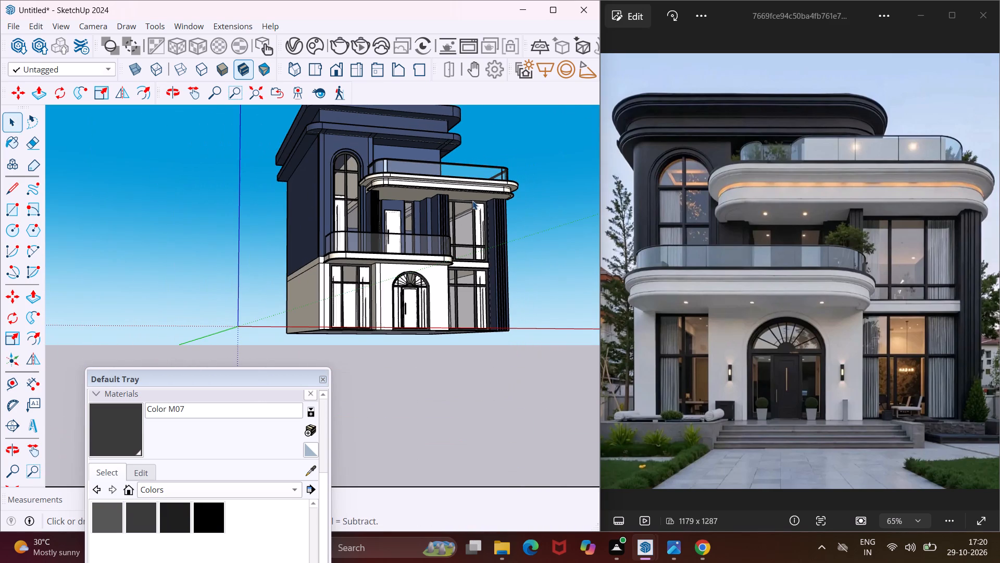
middle_drag(460, 221, 324, 311)
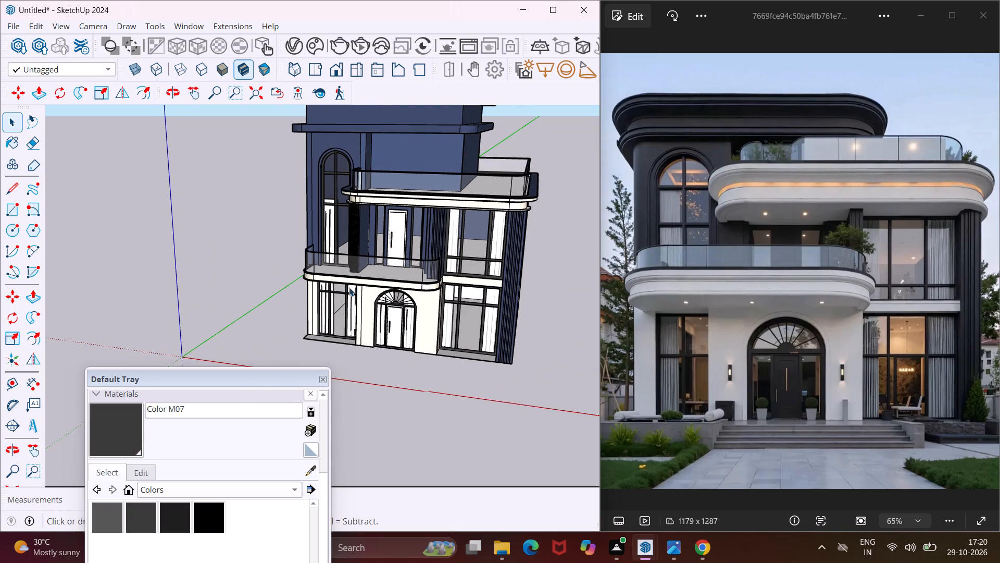
scroll(352, 275, up, 3)
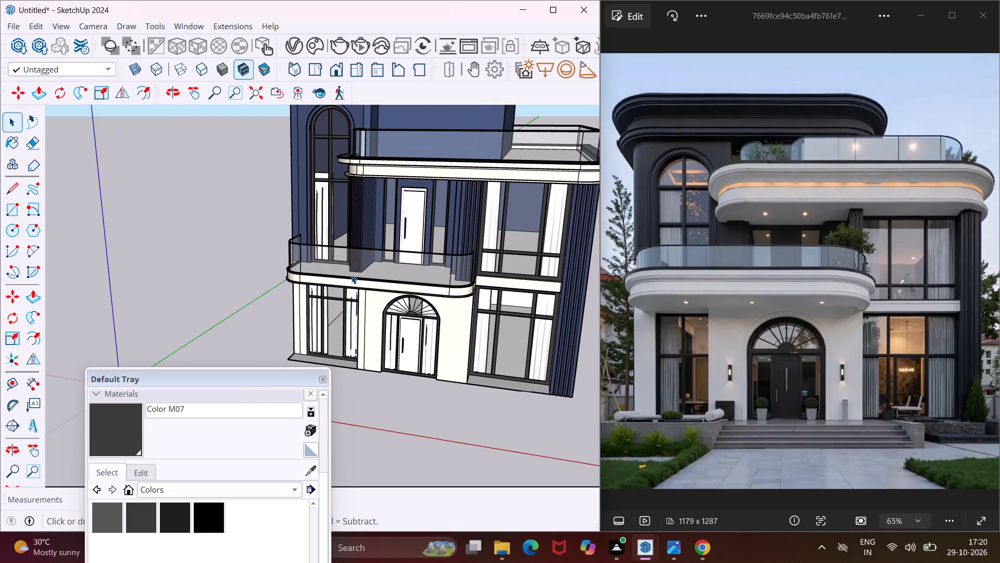
middle_drag(479, 364, 306, 303)
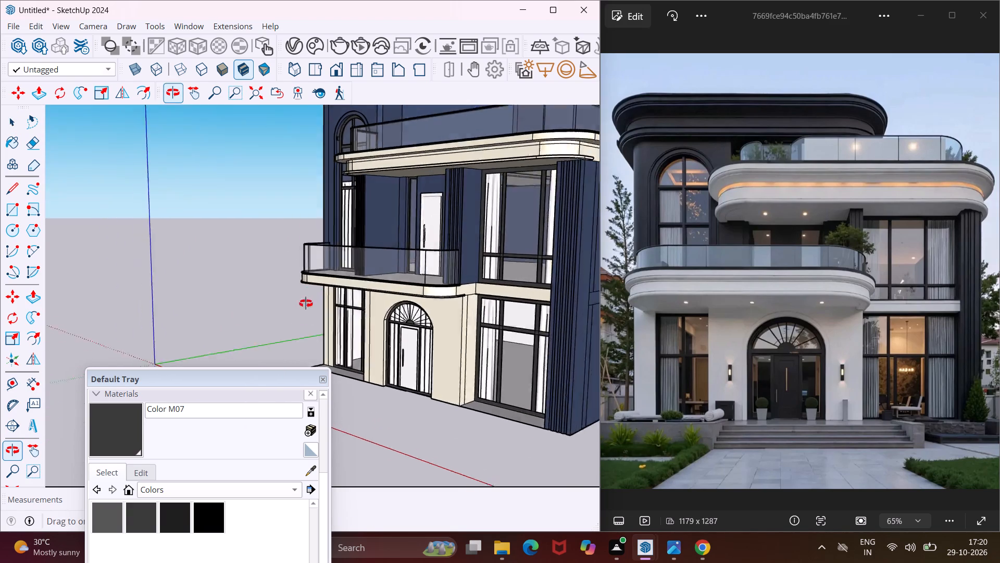
middle_drag(306, 303, 296, 296)
click(28, 206)
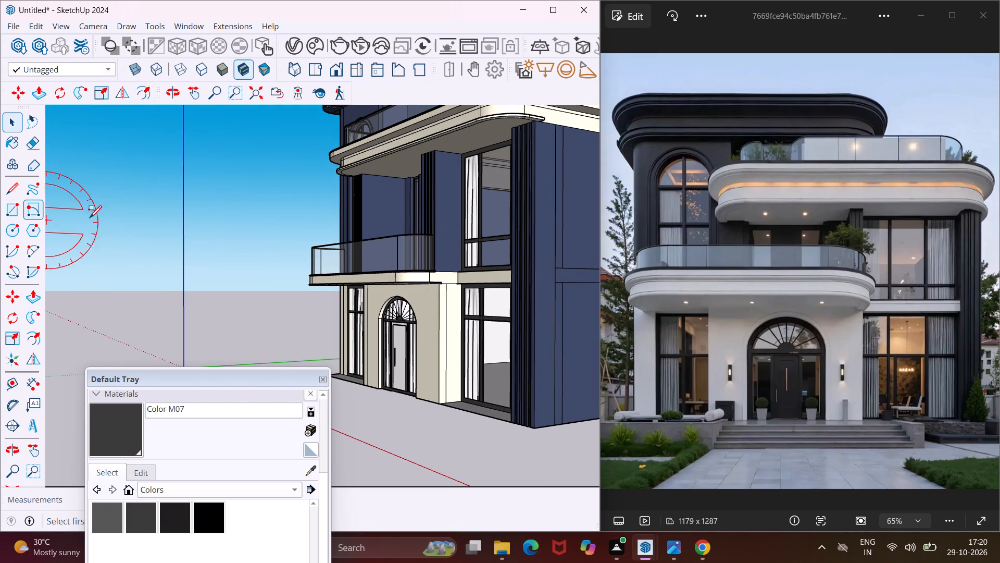
scroll(143, 233, down, 9)
scroll(446, 315, up, 4)
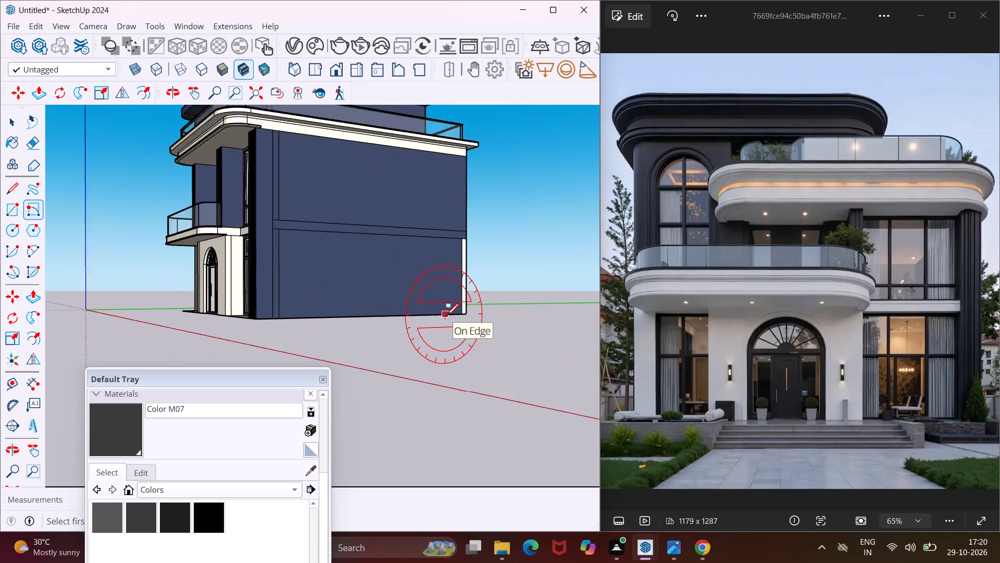
middle_drag(446, 315, 312, 210)
scroll(421, 270, up, 4)
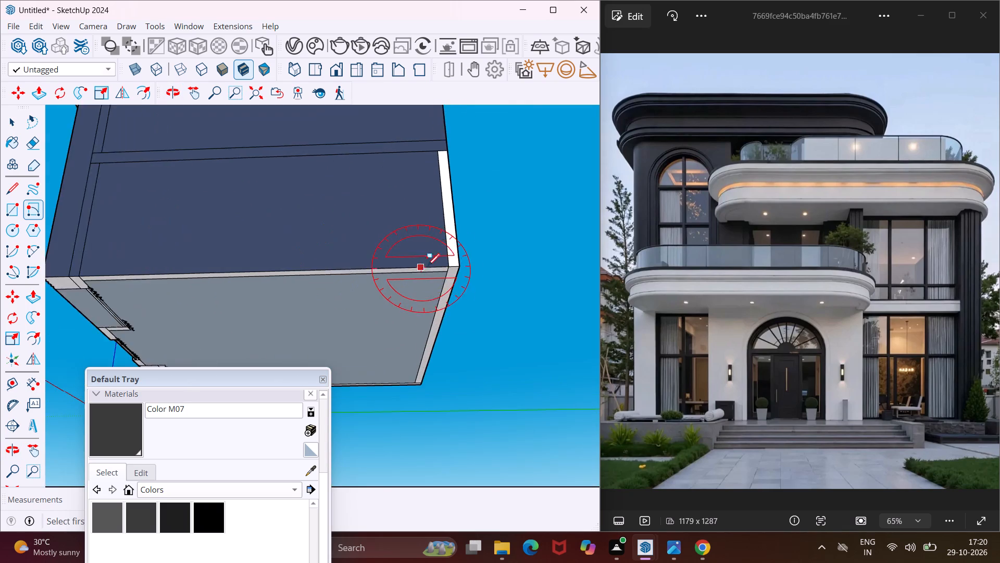
scroll(427, 265, up, 4)
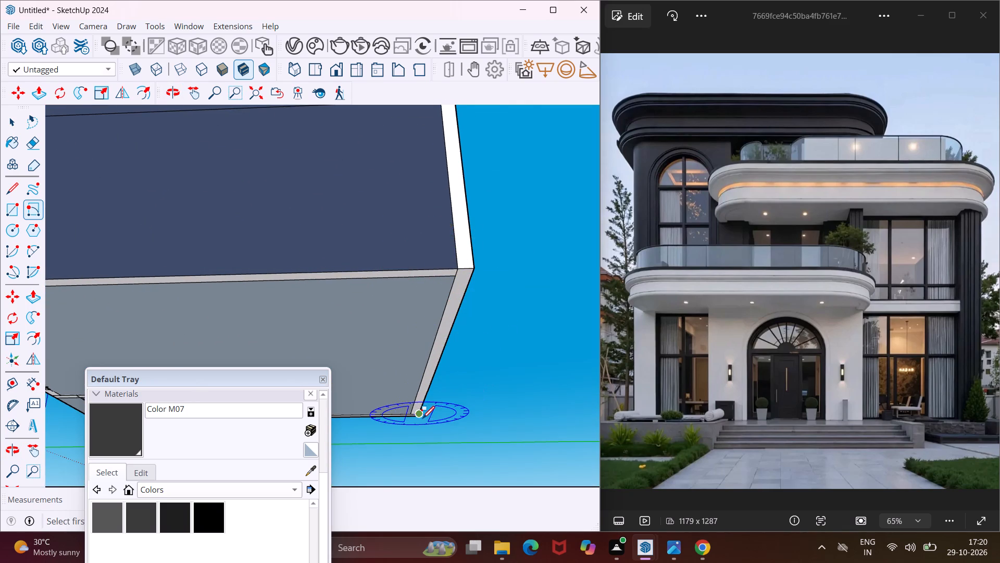
scroll(422, 418, up, 6)
click(417, 420)
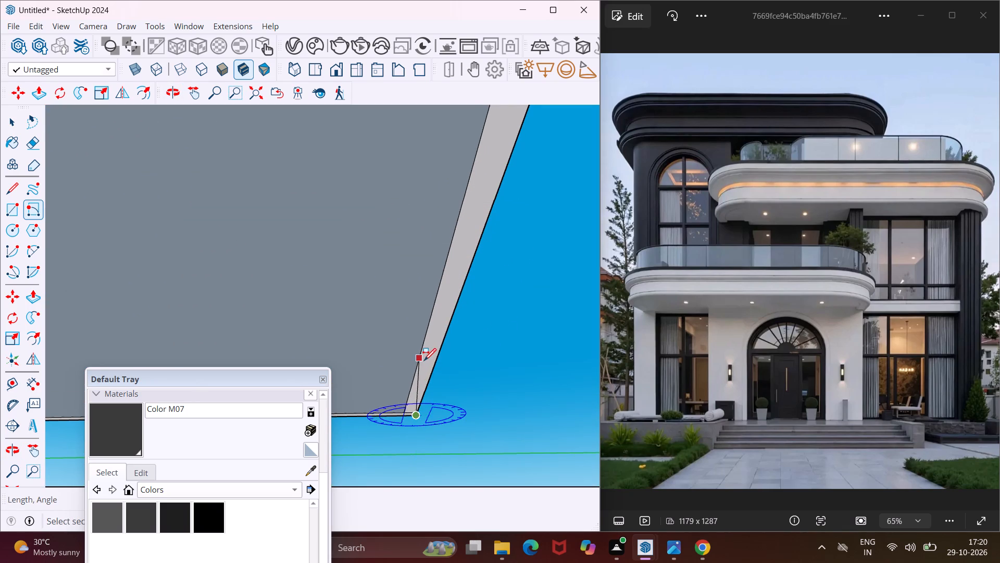
scroll(423, 360, down, 8)
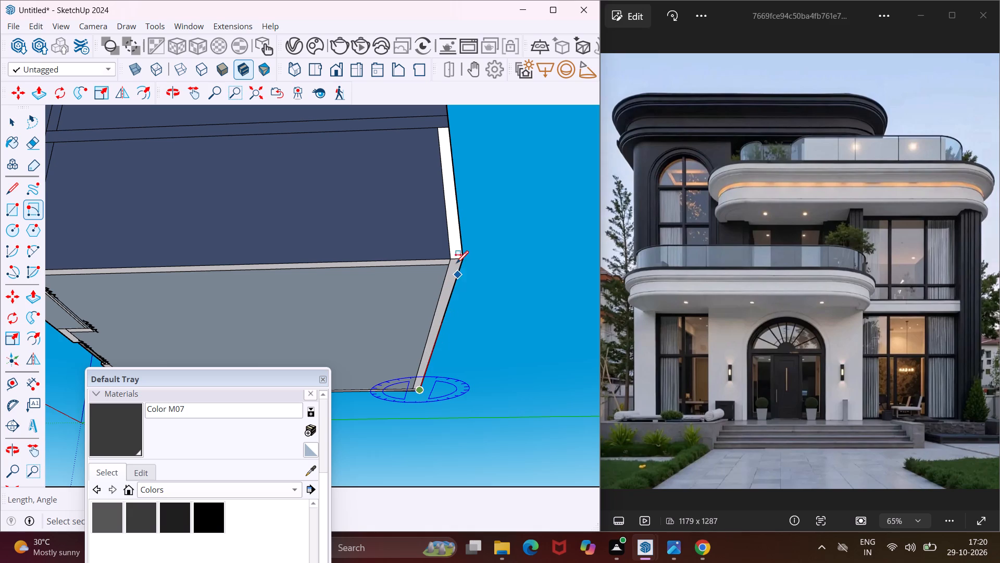
click(465, 258)
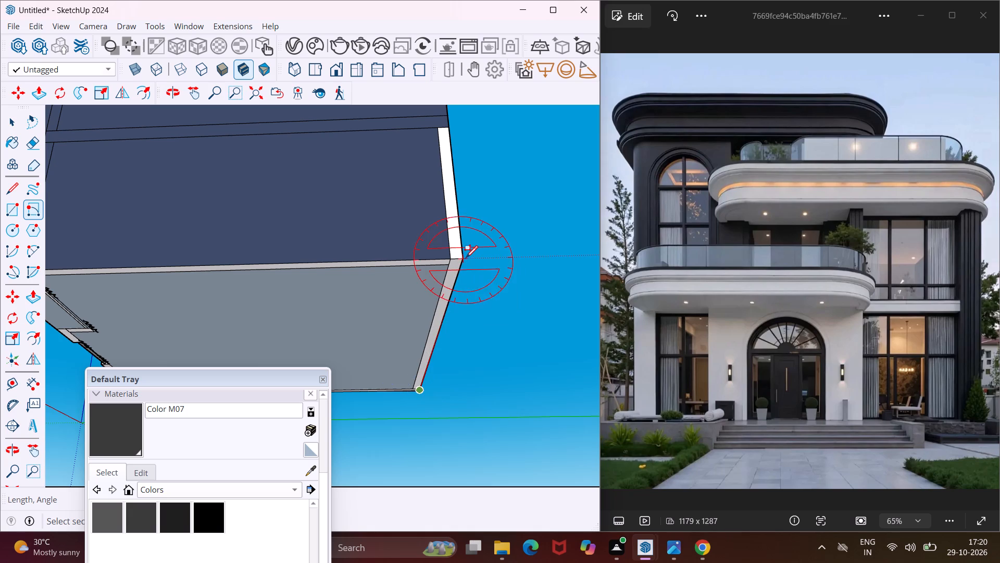
middle_drag(465, 265, 470, 348)
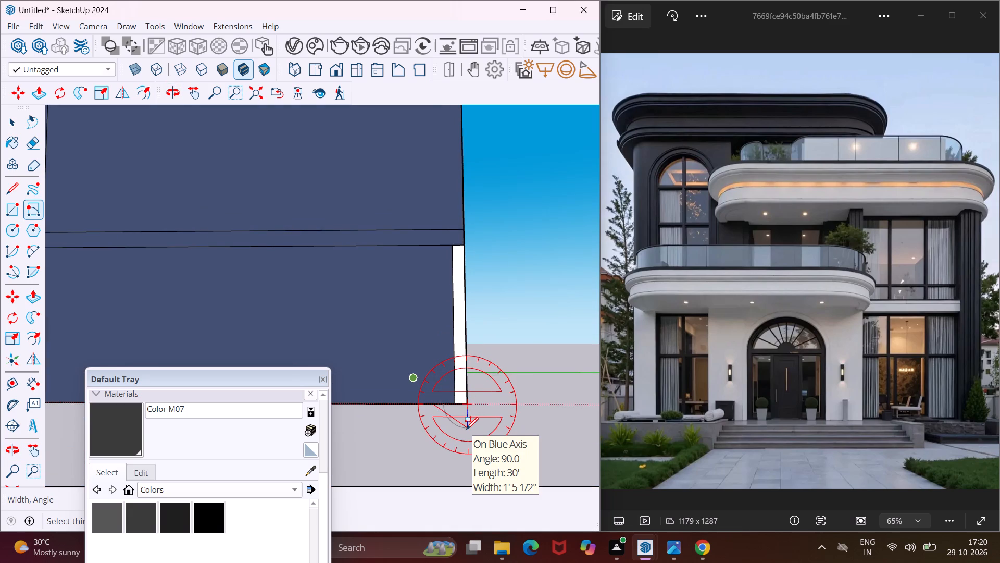
text(2')
key(Return)
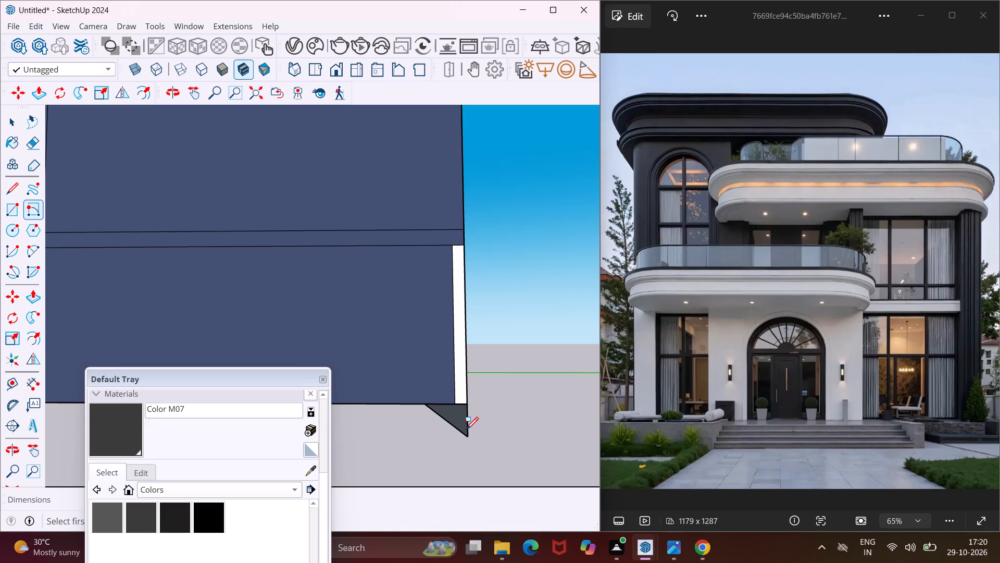
key(Escape)
Extrude the 2' high rear base face forward beneath the whole villa, extending it beyond the front facade as a plinth.
key(space)
click(459, 421)
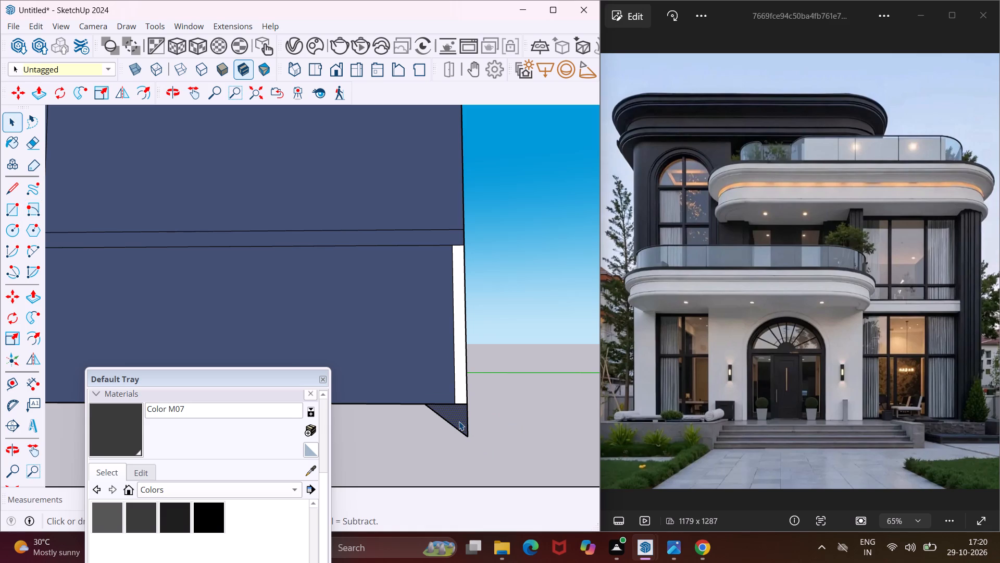
key(p)
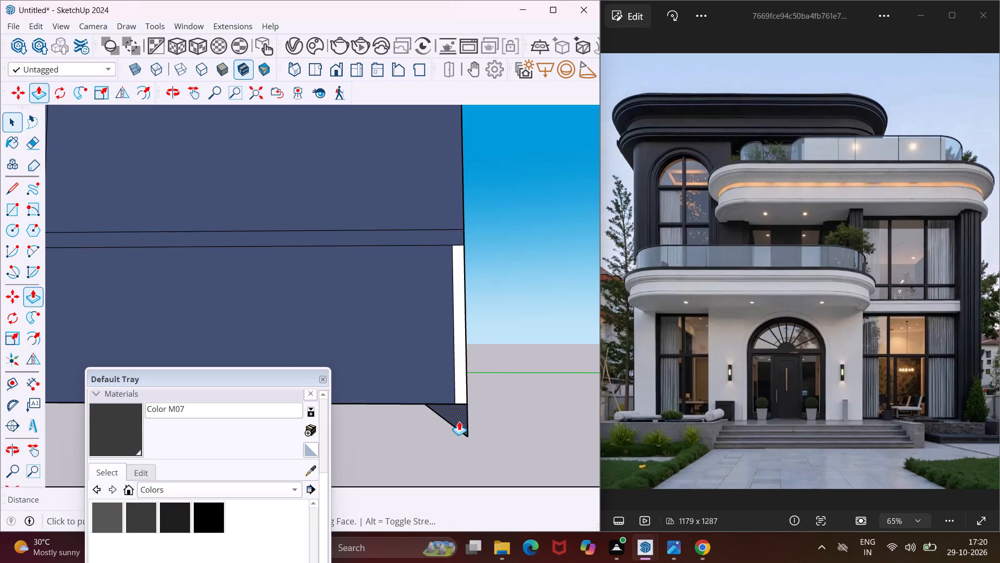
click(459, 421)
scroll(438, 423, down, 4)
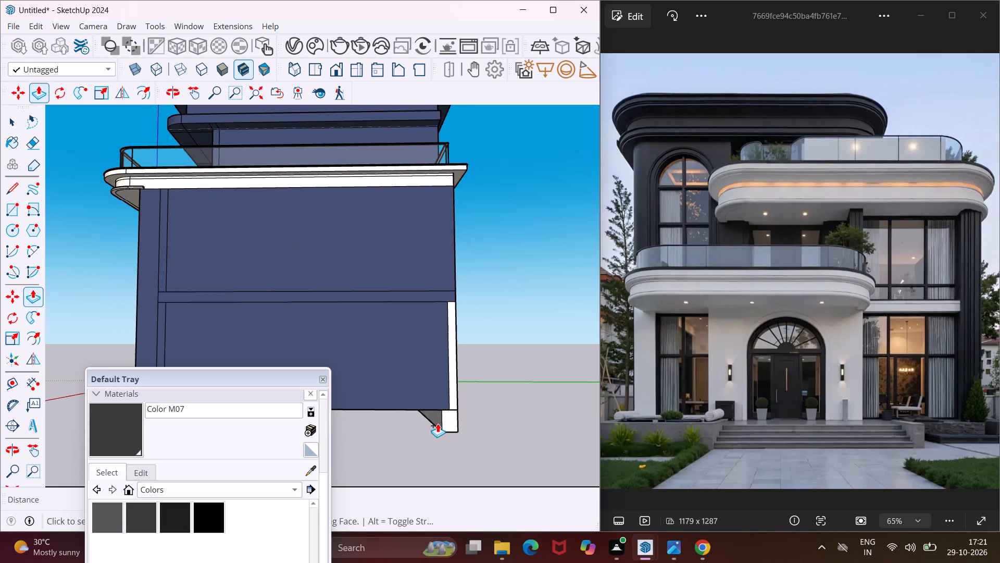
middle_drag(438, 423, 576, 419)
scroll(539, 414, down, 7)
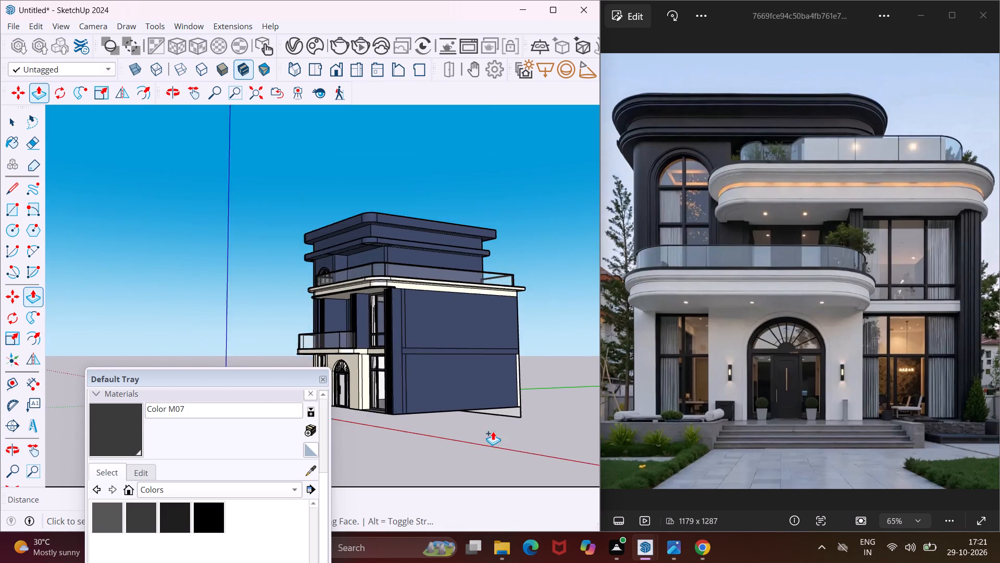
scroll(493, 431, down, 2)
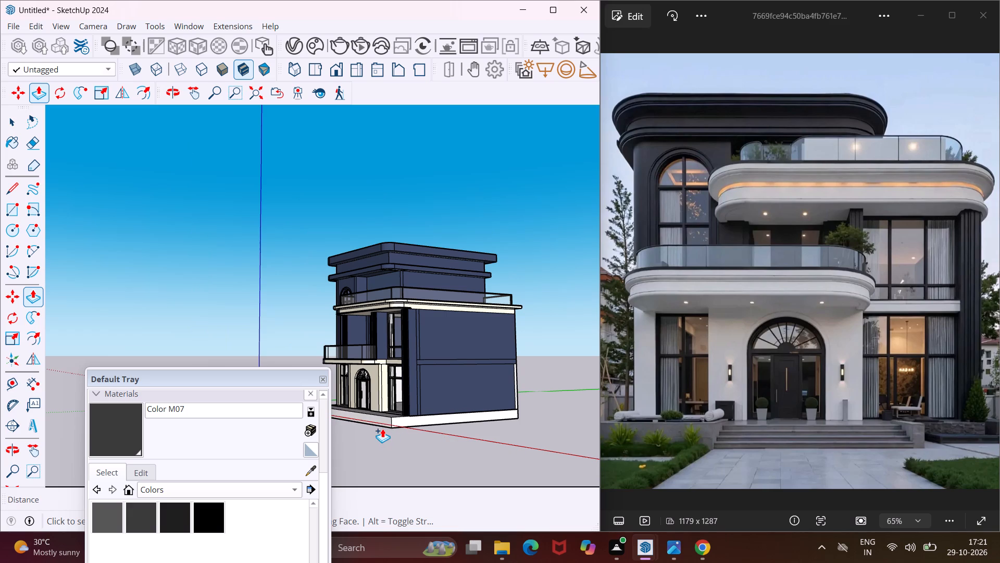
click(382, 429)
middle_drag(378, 415, 552, 486)
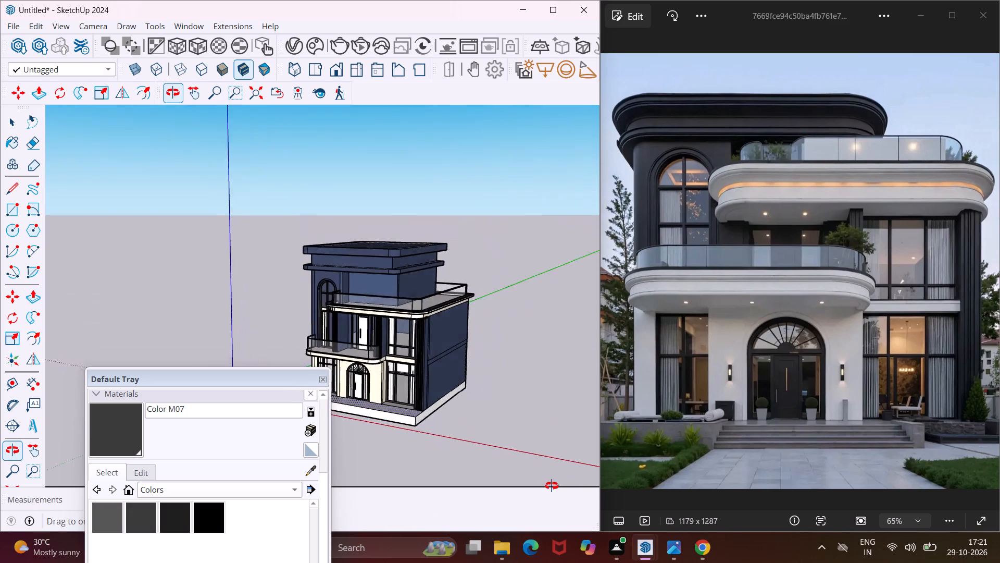
middle_drag(552, 486, 596, 496)
scroll(495, 408, down, 8)
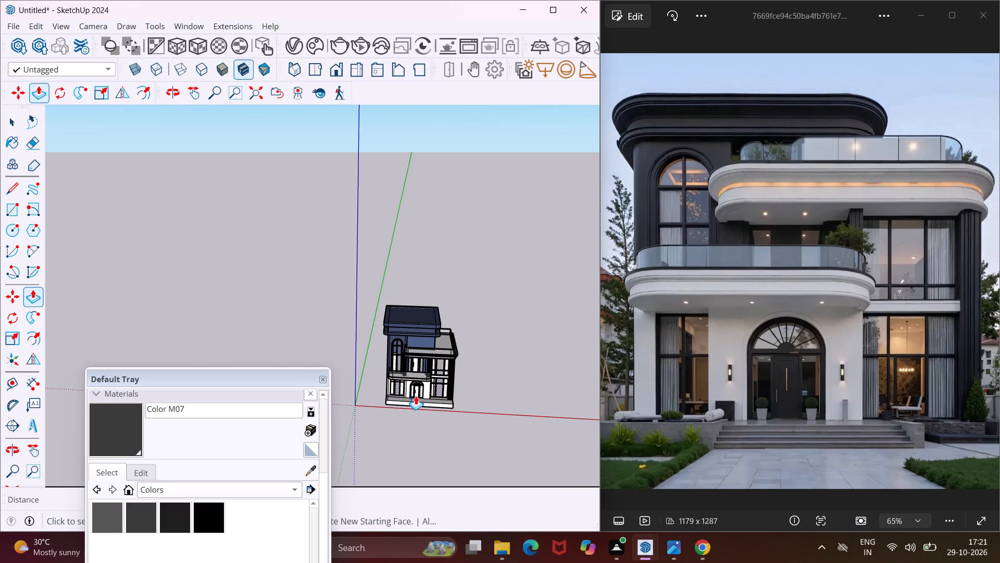
key(Escape)
key(space)
Draw a full-height vertical line on the plinth's front face, below the wall pier between the ground-floor window and the arched door.
scroll(406, 400, up, 4)
middle_drag(406, 400, 416, 446)
scroll(399, 397, up, 9)
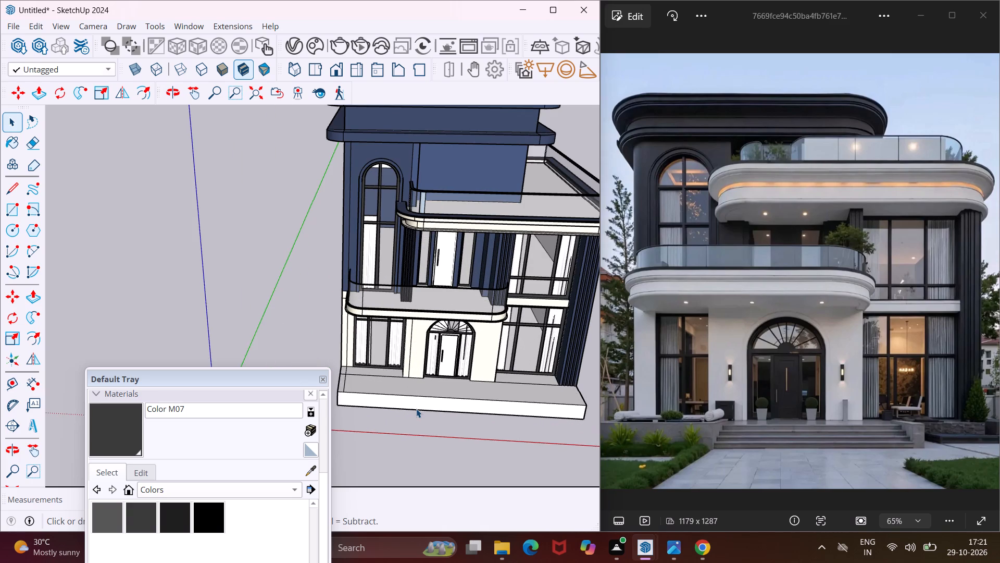
scroll(416, 409, up, 5)
middle_drag(416, 409, 421, 390)
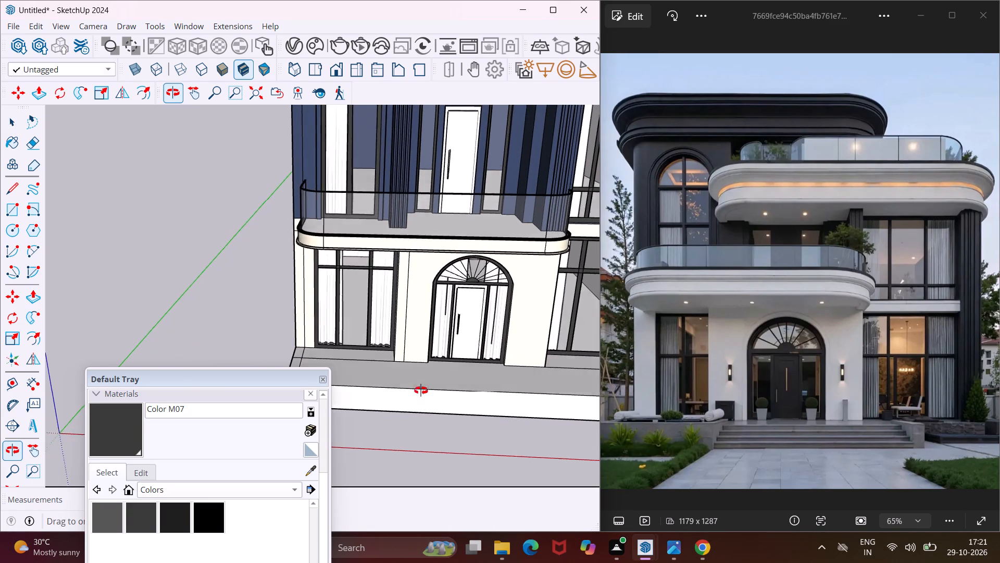
middle_drag(421, 390, 429, 377)
scroll(429, 377, up, 1)
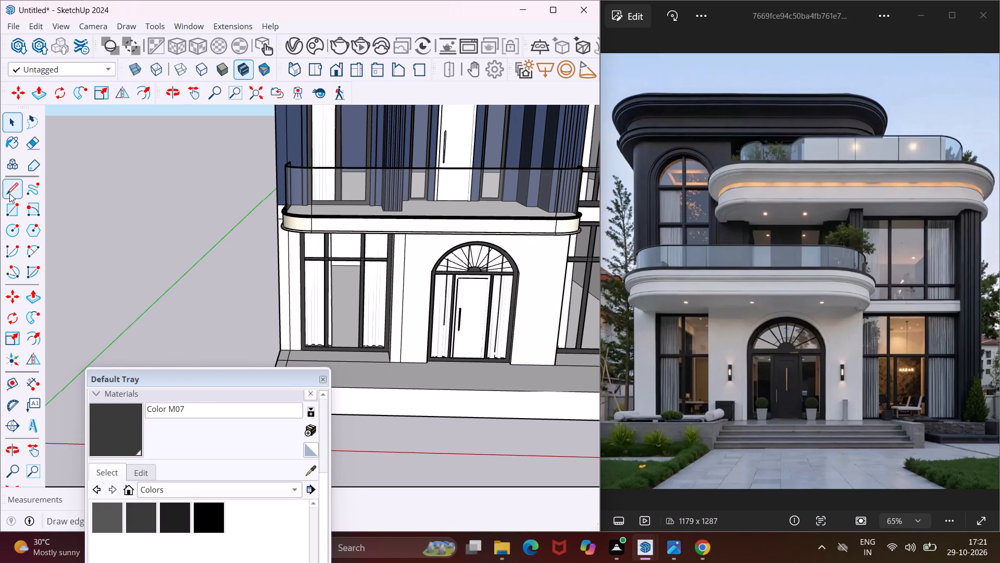
click(9, 193)
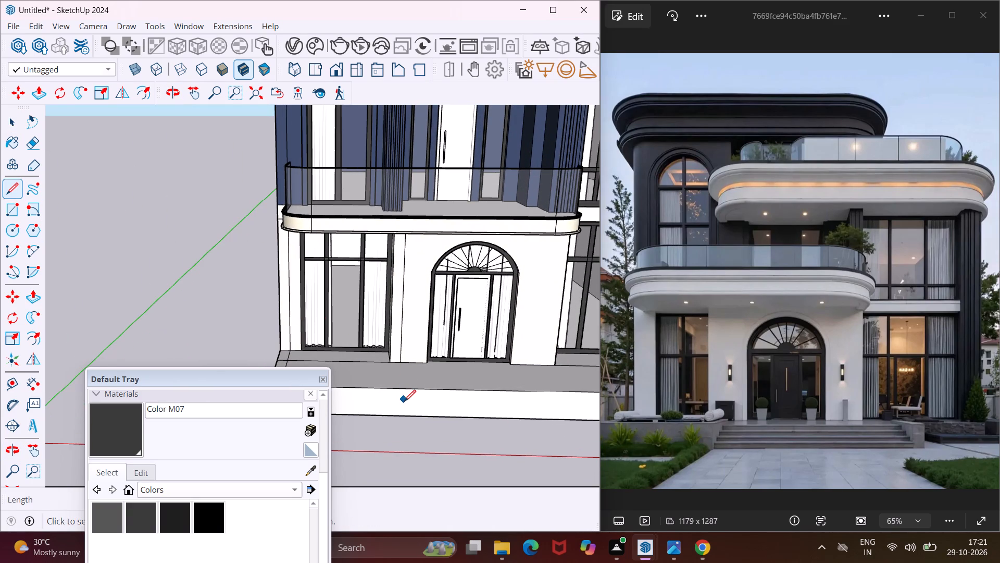
scroll(404, 401, up, 2)
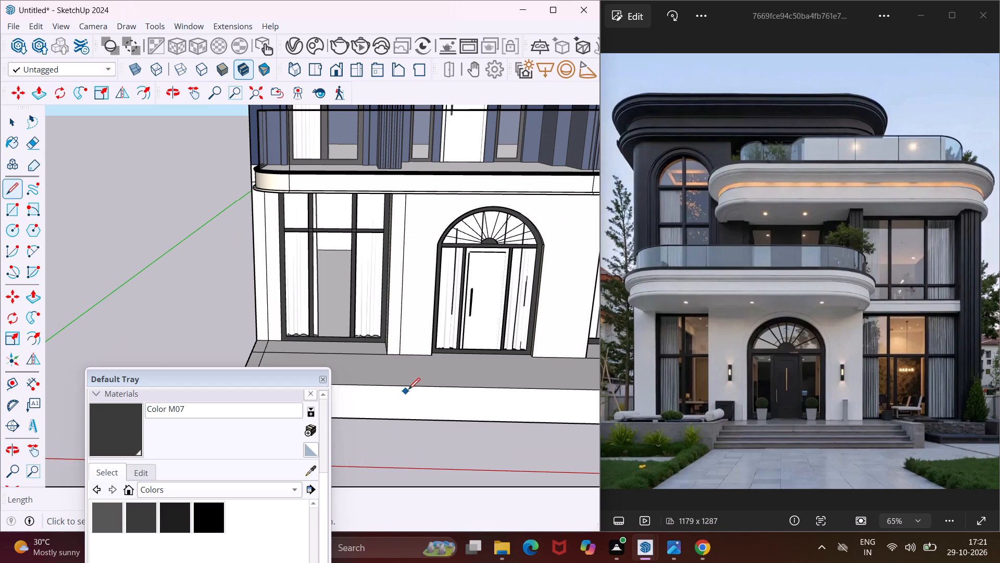
click(411, 388)
click(408, 421)
Draw two closely spaced full-height vertical lines on the plinth's front face, below the large window on the other side of the door.
scroll(381, 383, down, 3)
scroll(523, 422, up, 3)
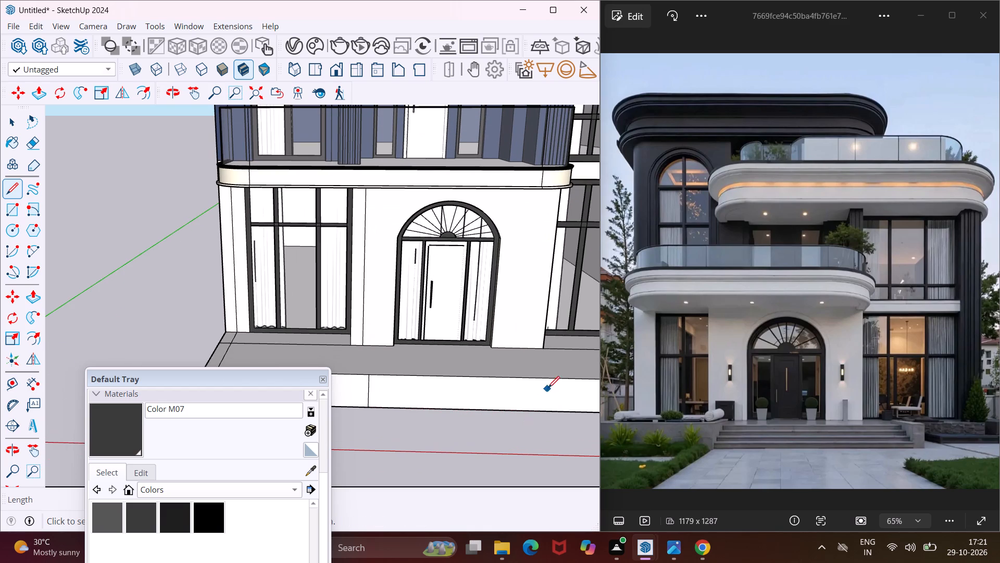
click(533, 380)
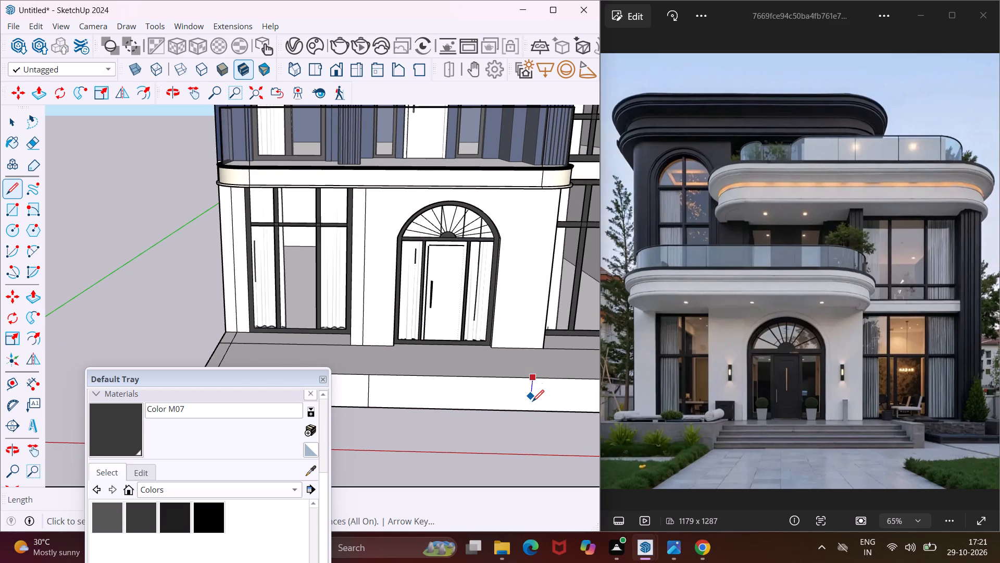
key(Escape)
scroll(447, 373, down, 4)
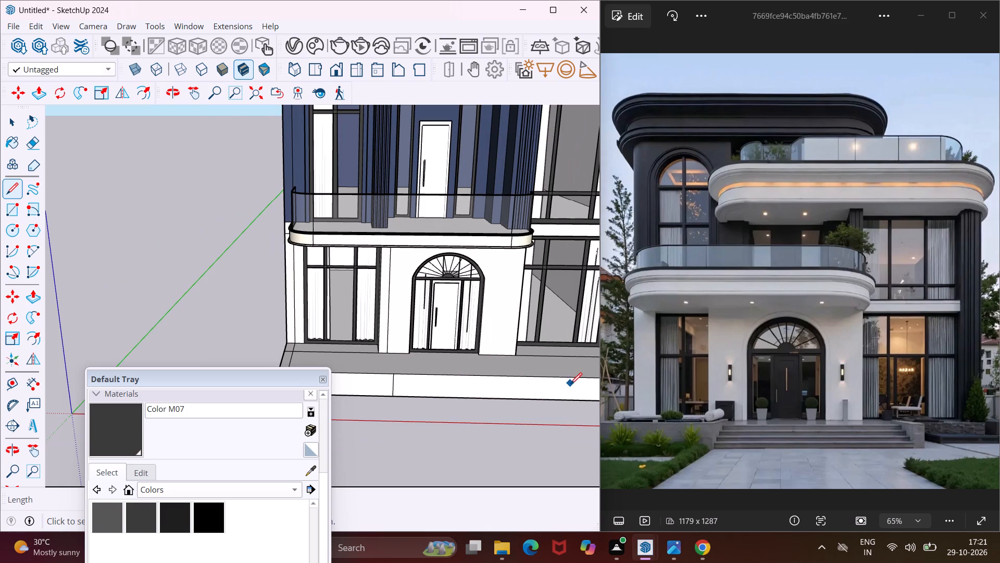
click(565, 379)
click(565, 399)
scroll(519, 384, down, 3)
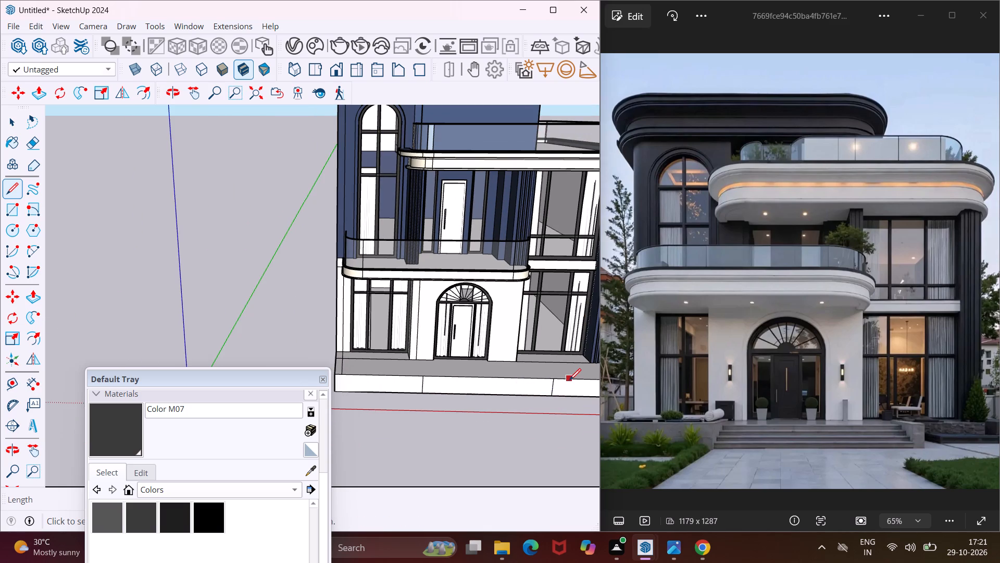
click(569, 380)
click(564, 402)
key(Escape)
key(space)
scroll(467, 356, down, 4)
scroll(556, 386, up, 4)
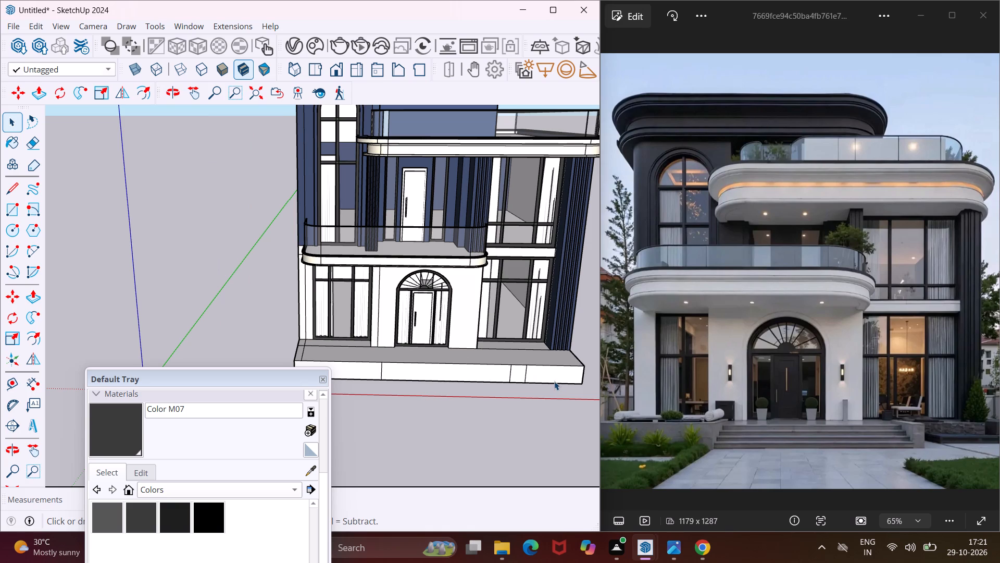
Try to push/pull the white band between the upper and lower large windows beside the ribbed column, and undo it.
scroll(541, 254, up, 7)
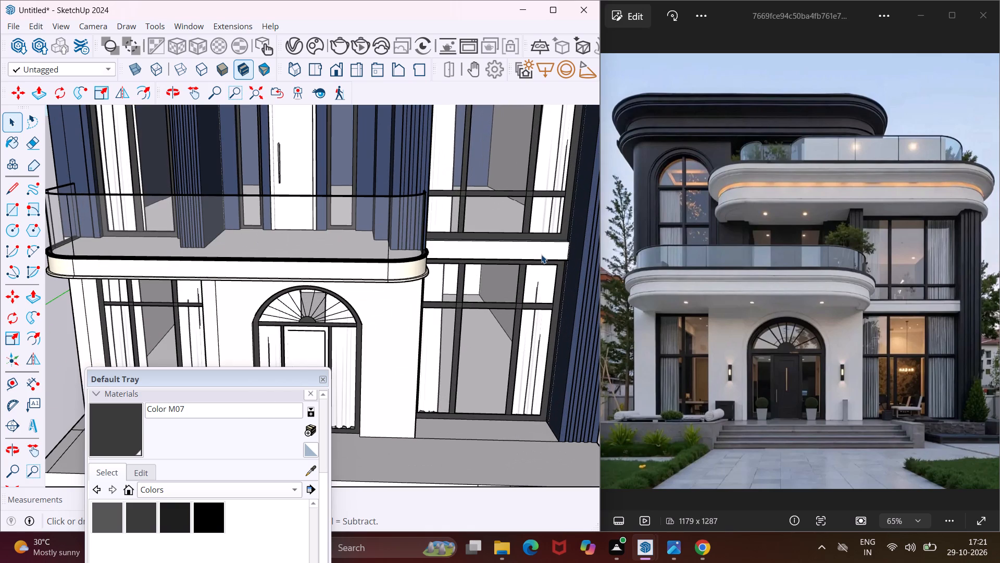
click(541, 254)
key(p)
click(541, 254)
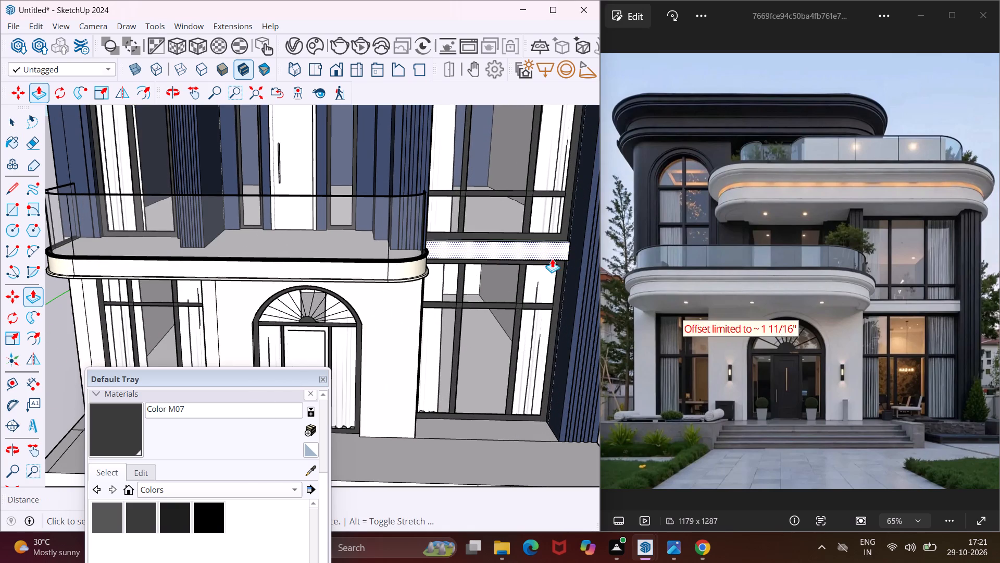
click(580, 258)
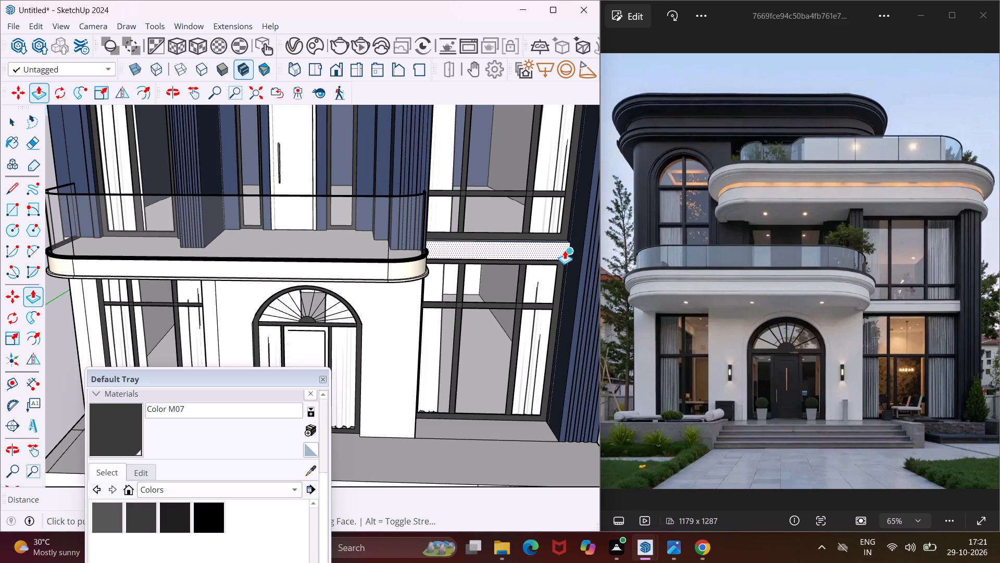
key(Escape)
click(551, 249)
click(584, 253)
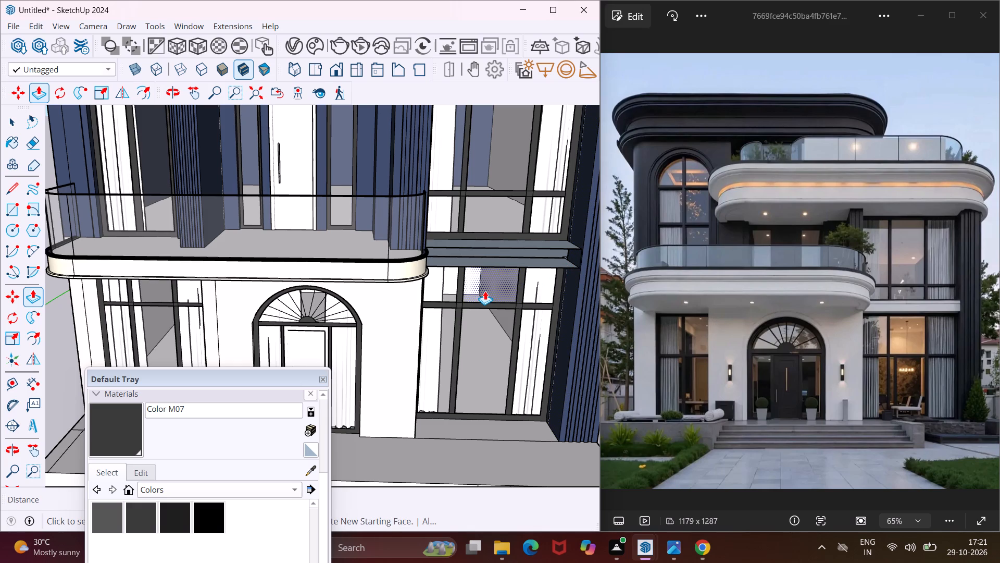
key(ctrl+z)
Pull the white band between the upper and lower large windows forward, aligning it with the adjoining ribbed column.
scroll(507, 250, up, 3)
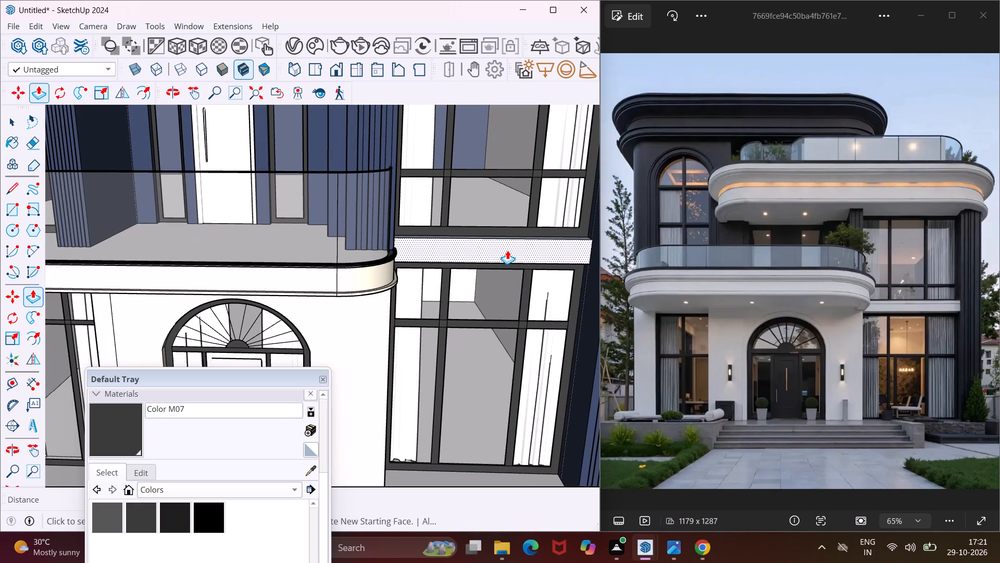
click(507, 250)
scroll(512, 260, down, 4)
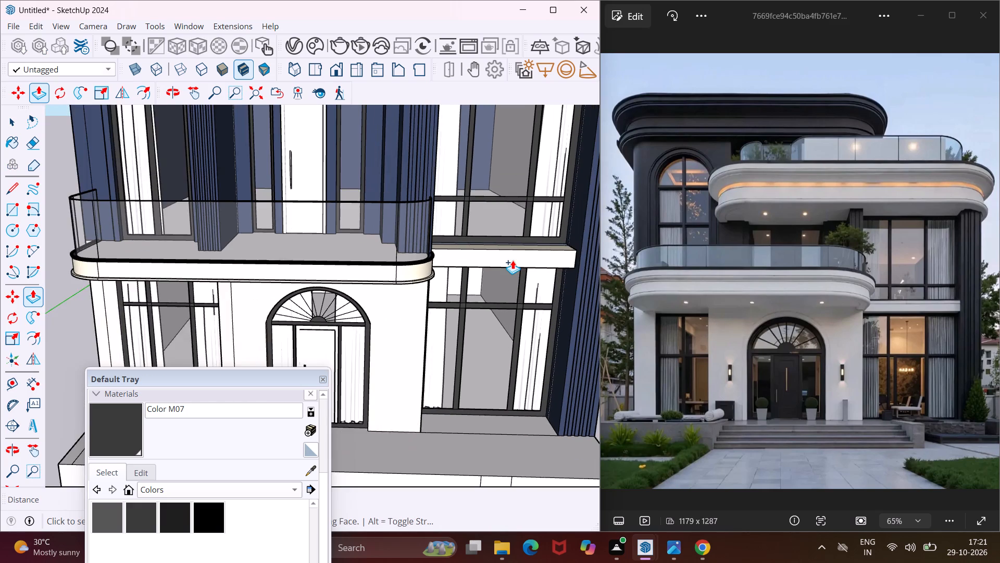
scroll(512, 260, down, 2)
click(572, 226)
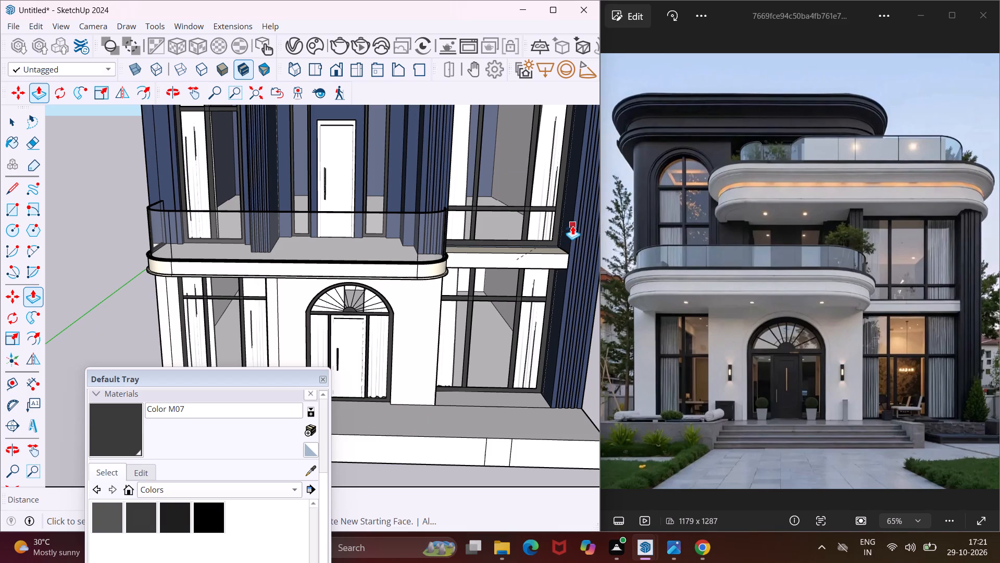
key(Escape)
key(space)
Push the plinth's outer front section, near the ribbed column, back to the facade's base edge.
scroll(486, 275, down, 6)
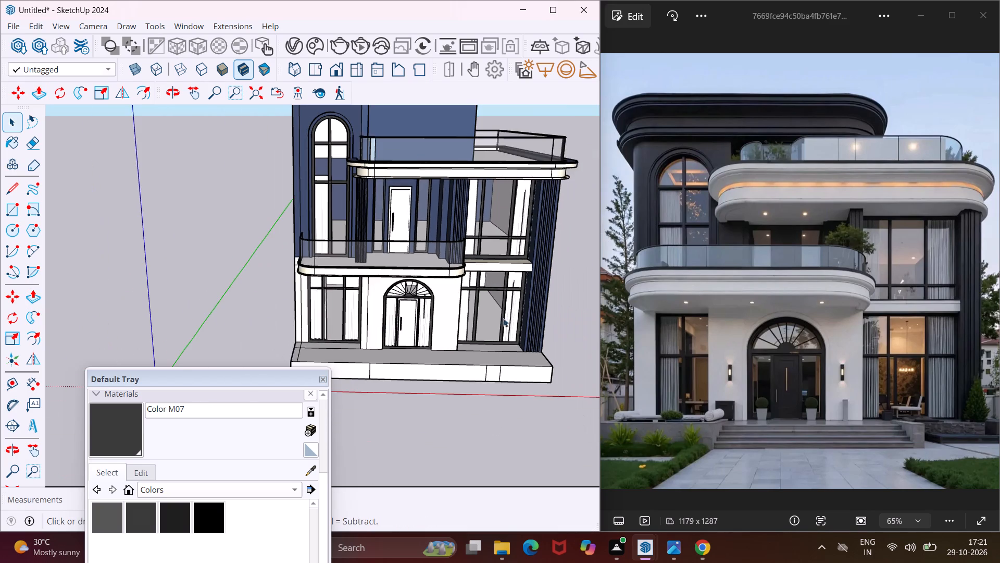
scroll(516, 369, up, 6)
click(518, 370)
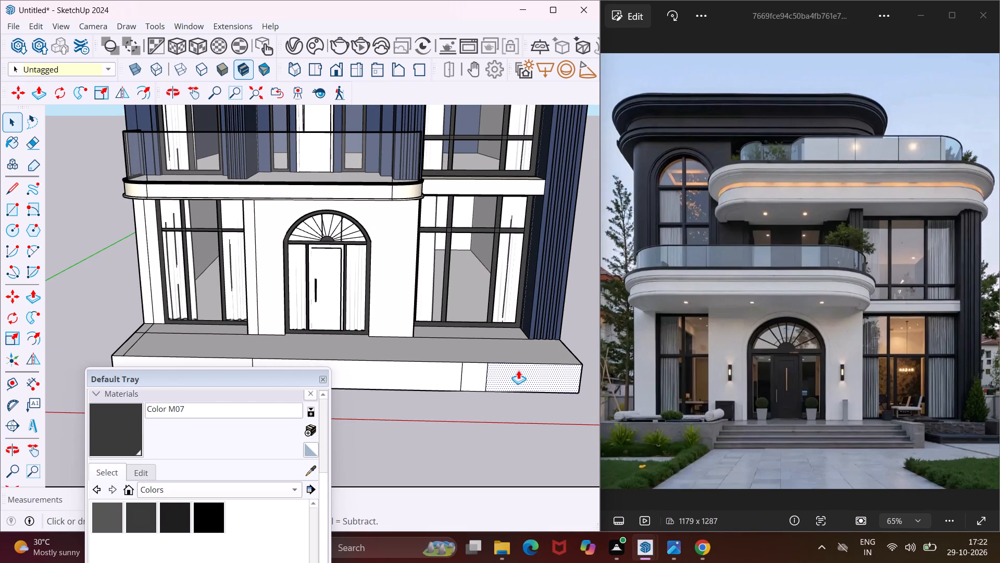
key(p)
click(518, 370)
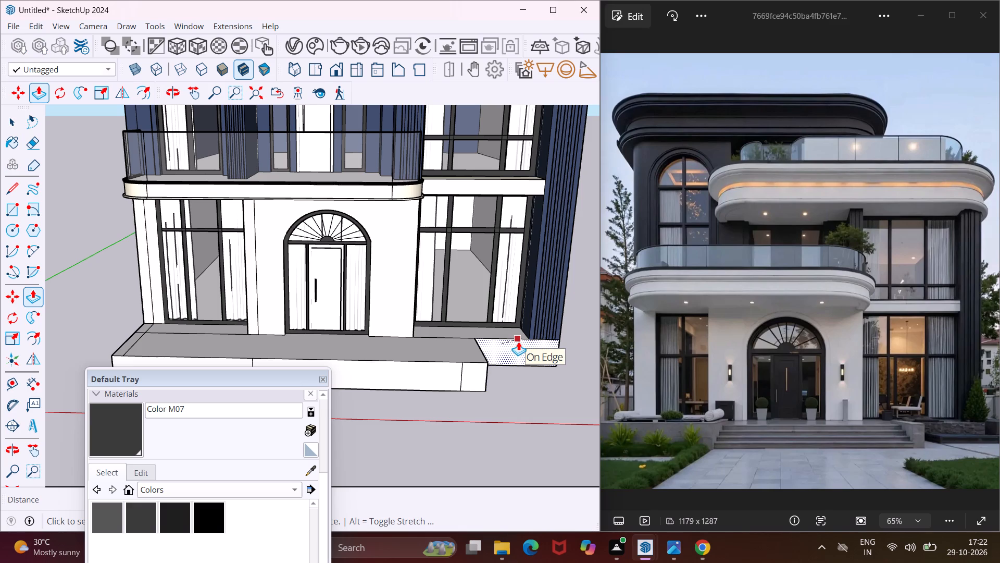
click(518, 341)
key(Escape)
key(space)
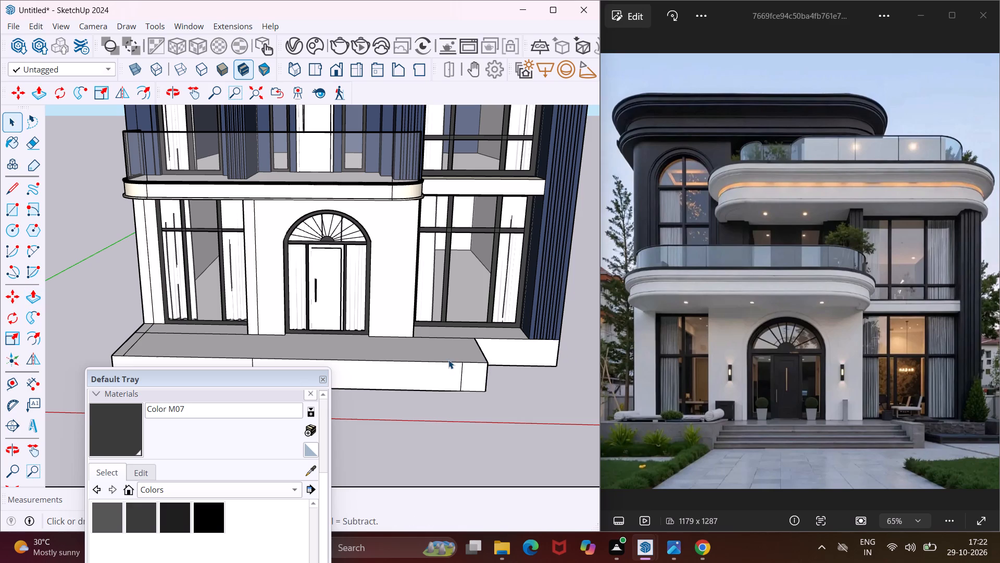
Draw a line across the plinth's top from the front division near its stepped end back to the facade's base edge.
middle_drag(468, 349, 468, 397)
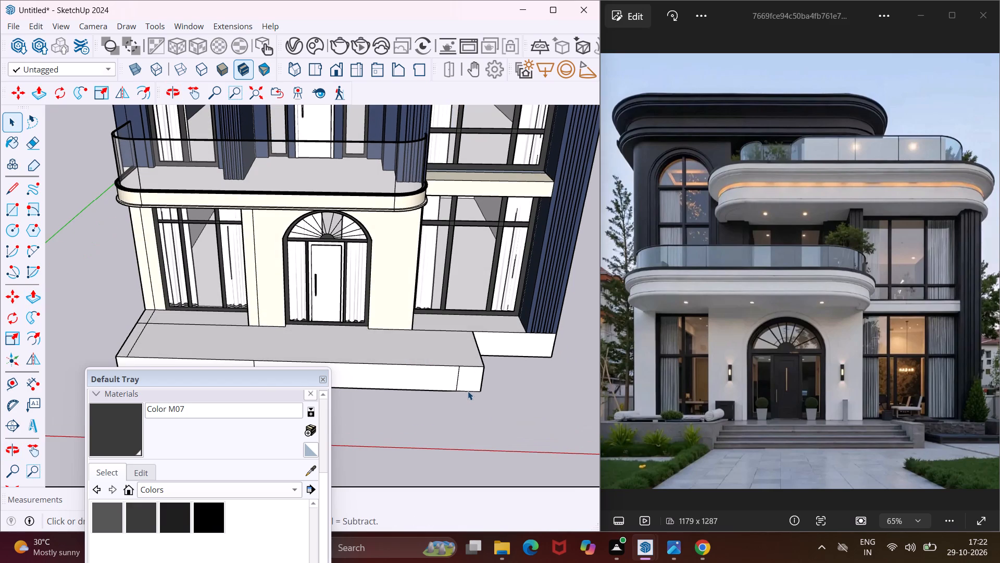
click(12, 182)
scroll(426, 336, up, 4)
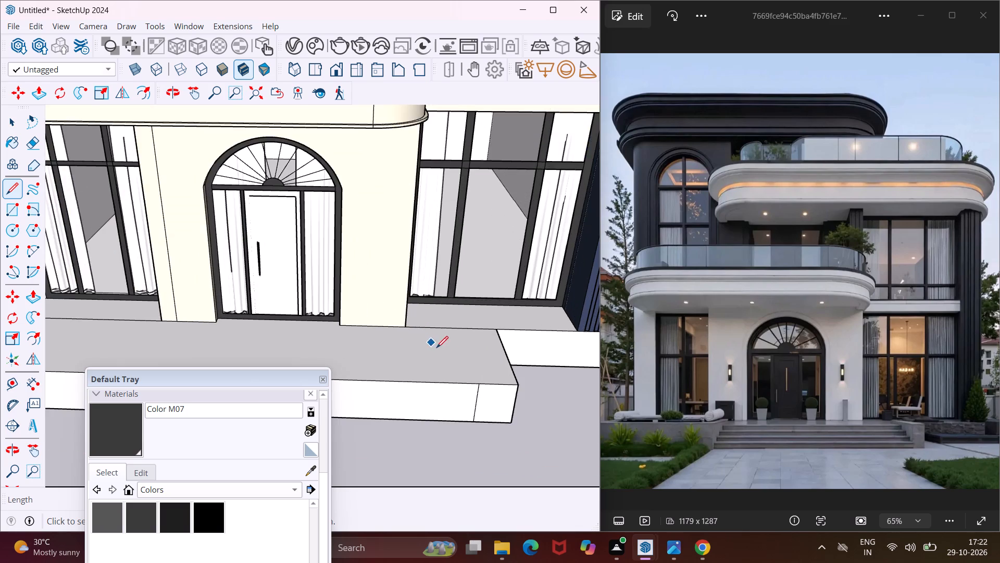
scroll(437, 348, up, 3)
click(498, 398)
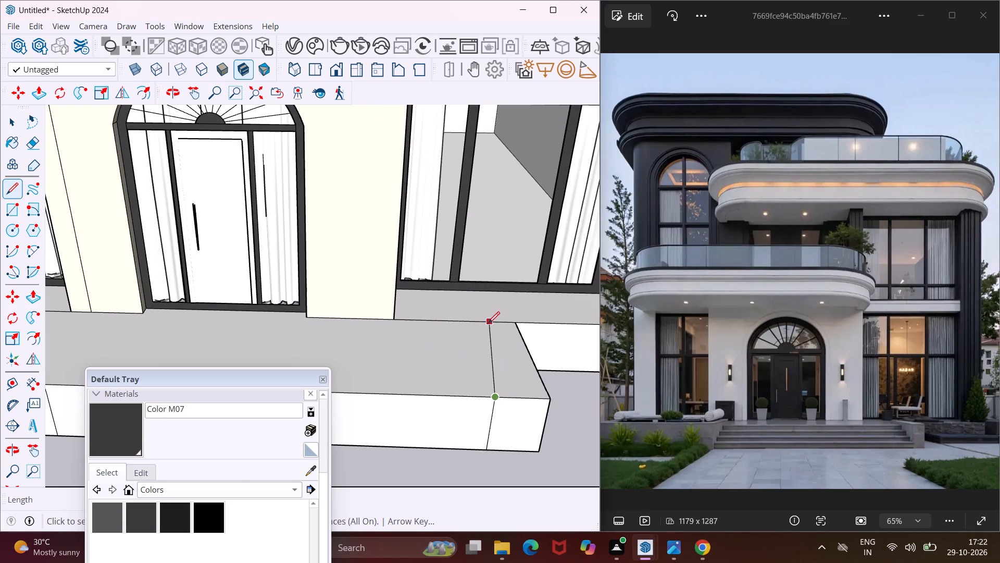
click(472, 324)
key(Escape)
key(space)
Push/Pull the narrow end section of the plinth's top upward to form a low side wall beside the entrance.
click(521, 377)
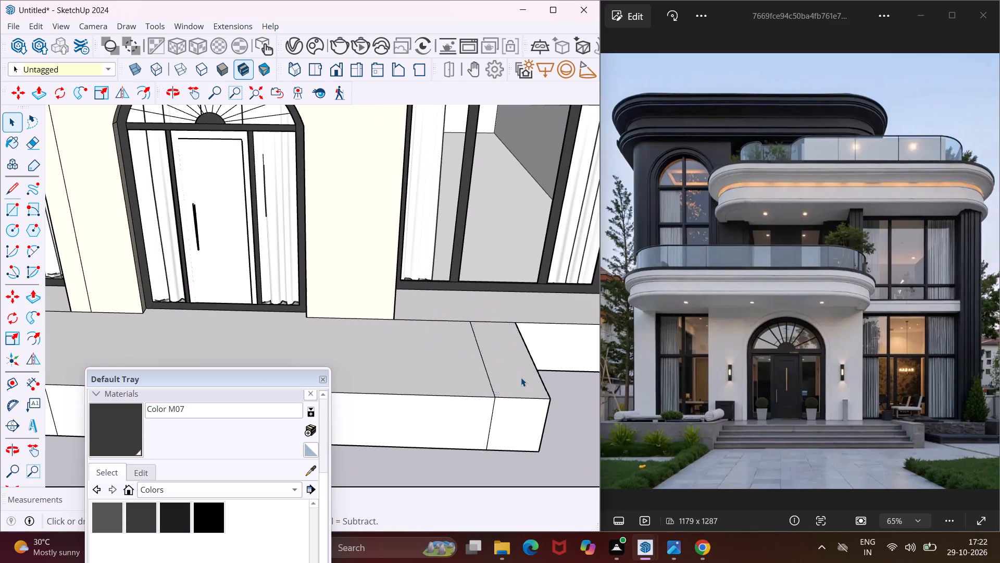
key(p)
click(521, 377)
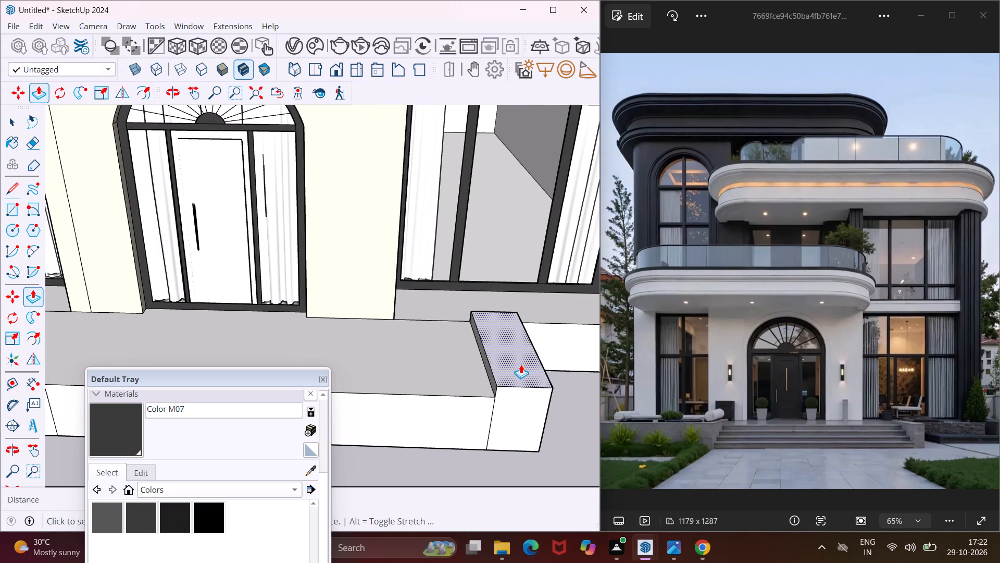
click(521, 362)
key(Escape)
key(space)
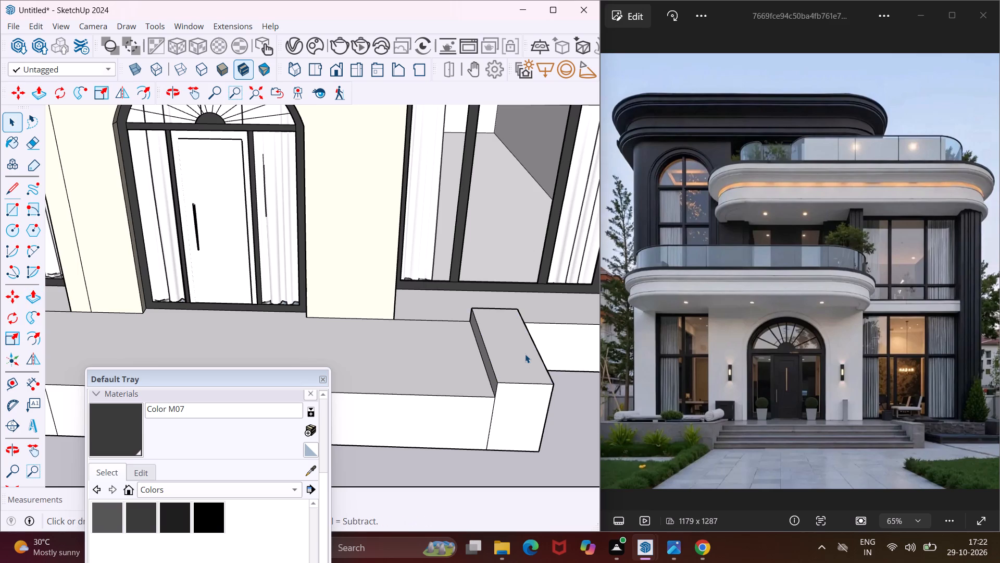
Draw a horizontal line across the plinth's front face, below its top edge, between the two vertical division lines.
scroll(526, 353, down, 14)
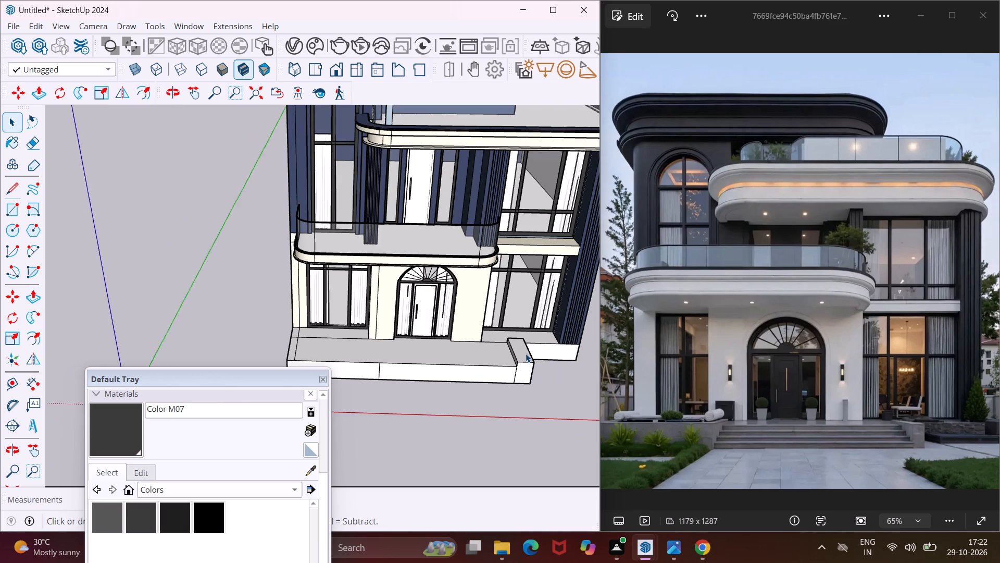
scroll(396, 364, up, 4)
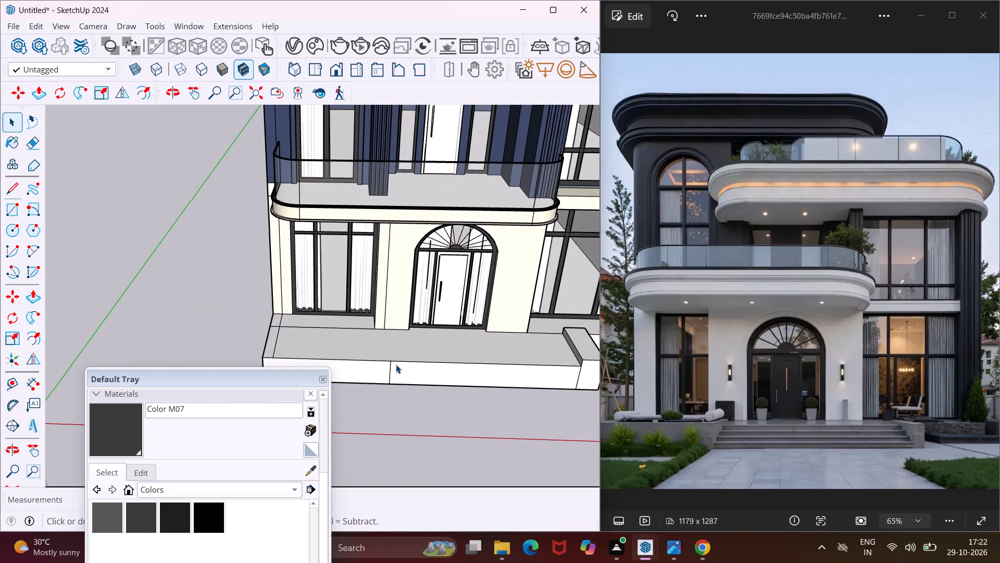
scroll(396, 364, up, 3)
scroll(395, 364, down, 4)
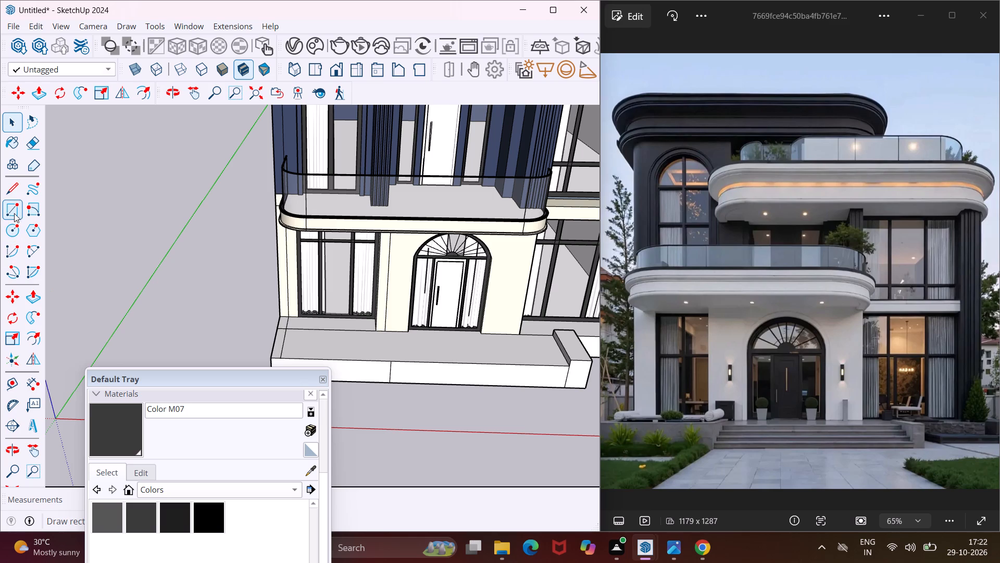
click(17, 198)
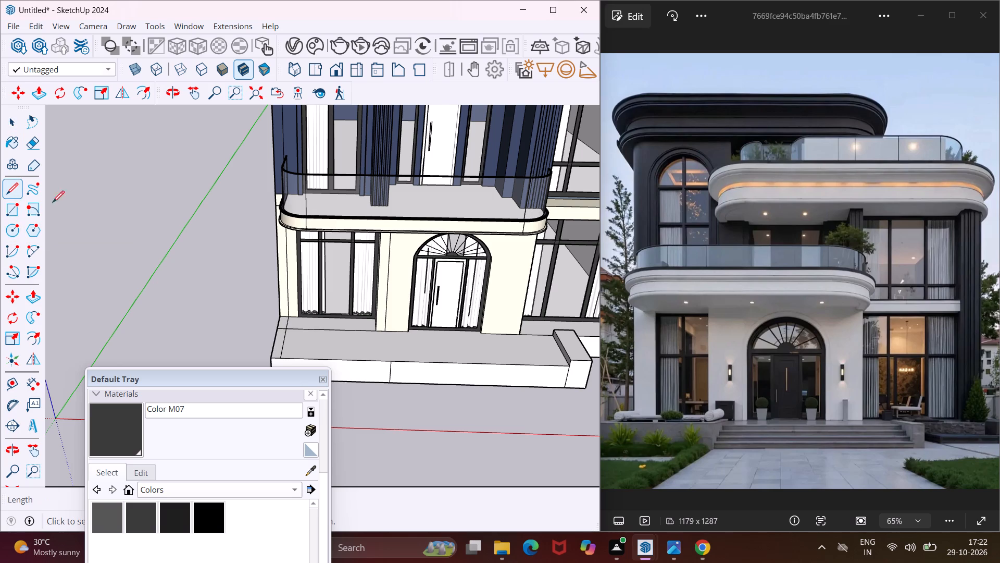
scroll(404, 339, up, 3)
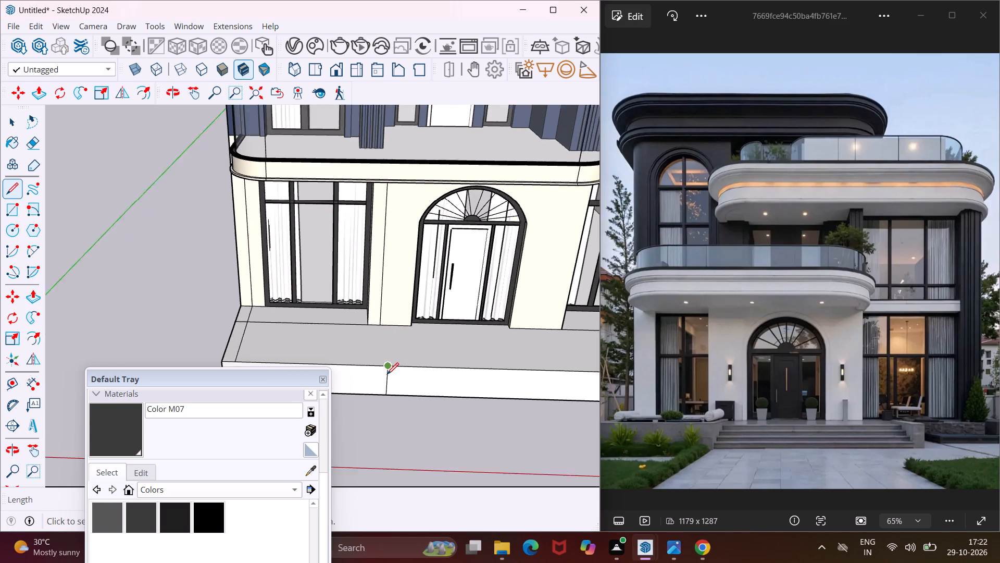
scroll(387, 374, up, 4)
click(386, 375)
scroll(384, 375, down, 5)
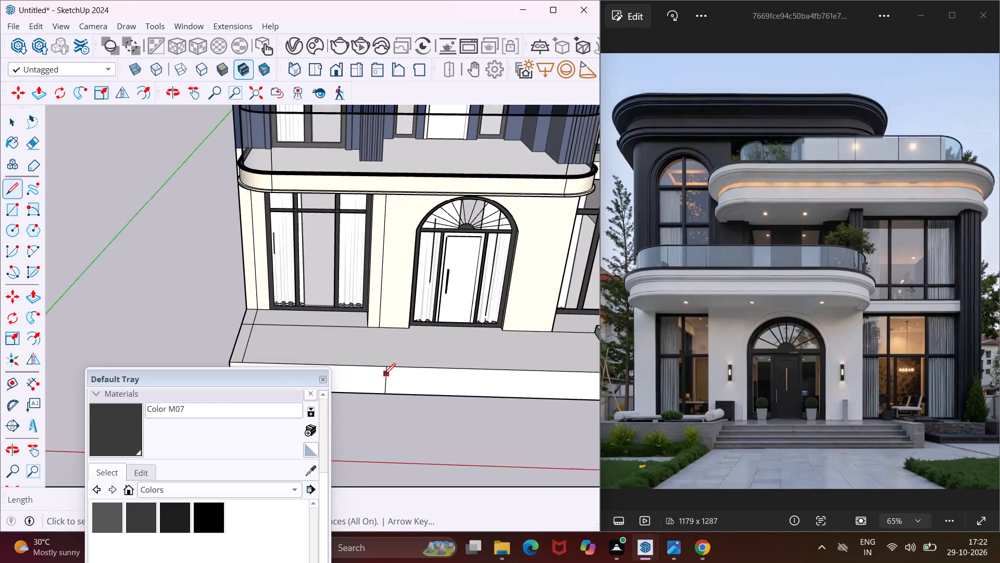
scroll(384, 375, down, 4)
scroll(544, 382, up, 1)
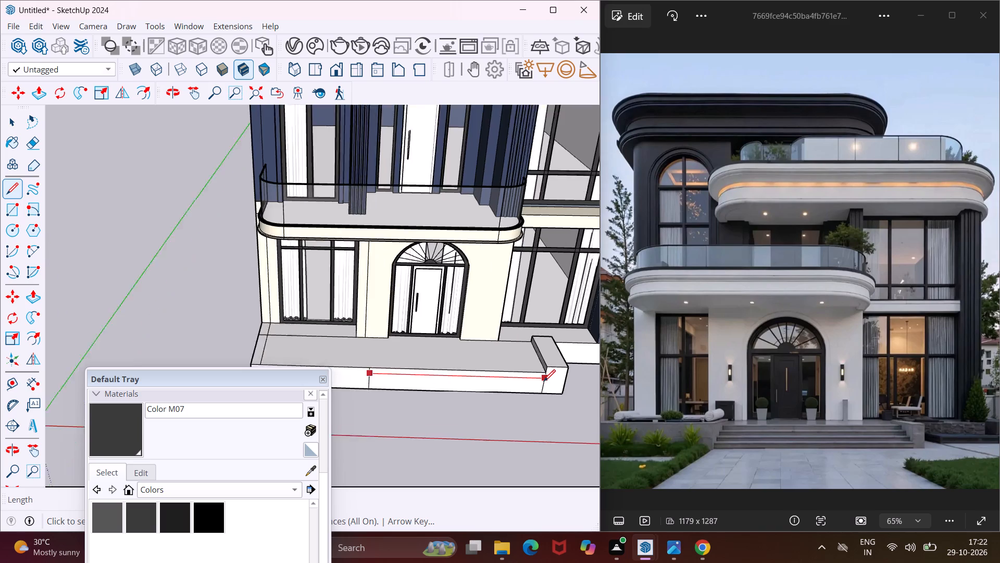
scroll(544, 381, up, 2)
click(544, 381)
key(Escape)
key(space)
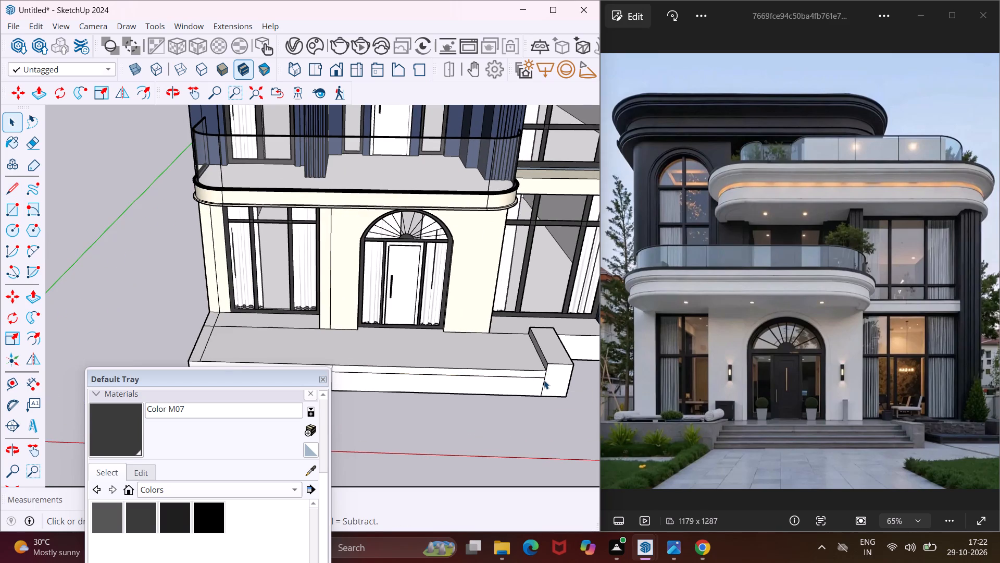
Copy the horizontal line down the plinth's front face three times, dividing it into five step bands.
scroll(544, 380, up, 7)
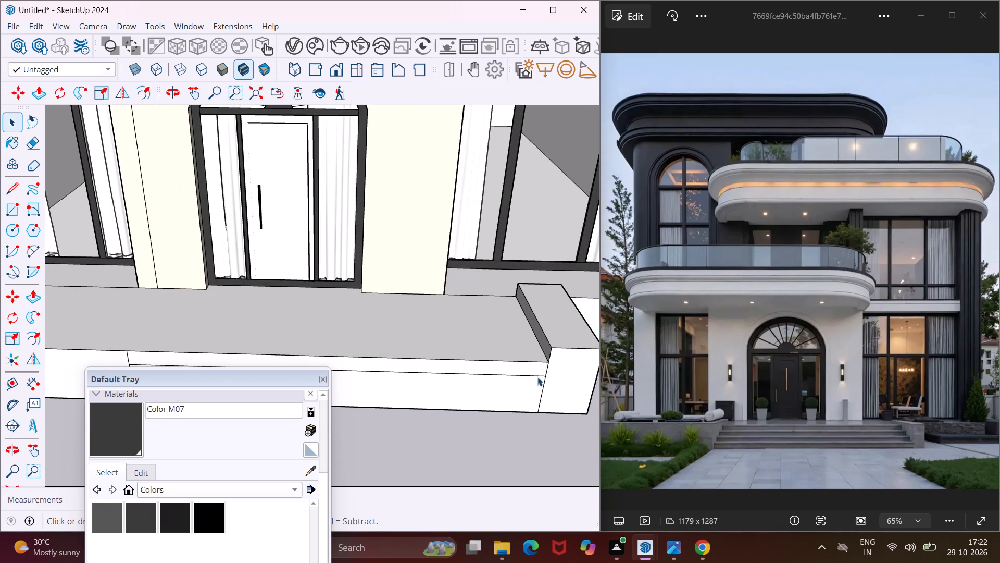
click(537, 377)
key(m)
scroll(540, 378, up, 4)
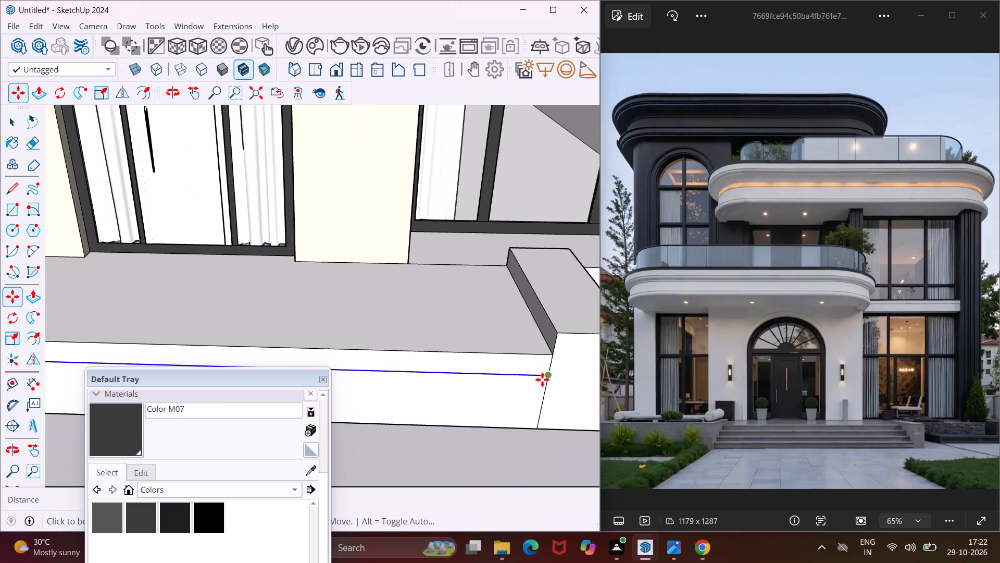
click(548, 377)
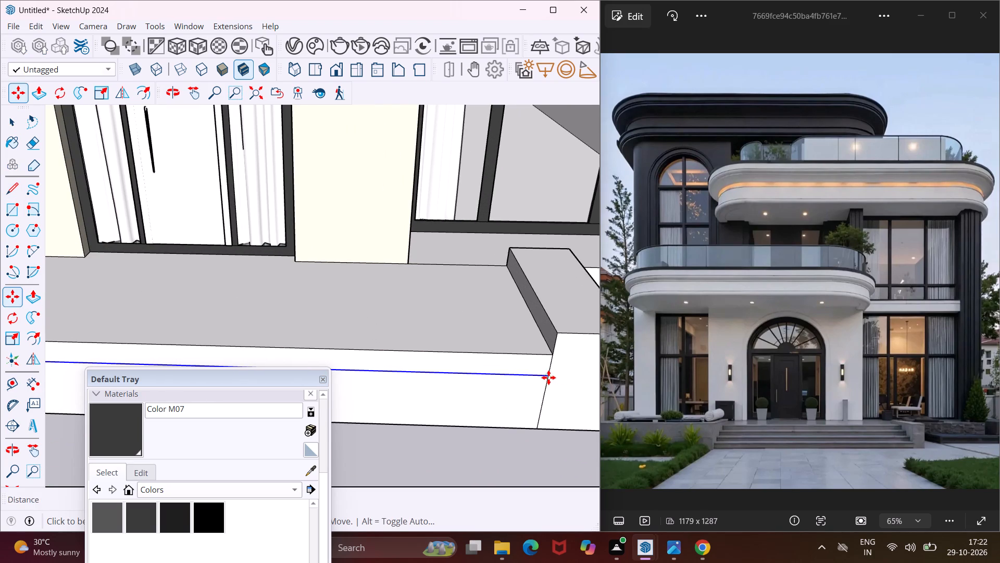
scroll(551, 391, up, 5)
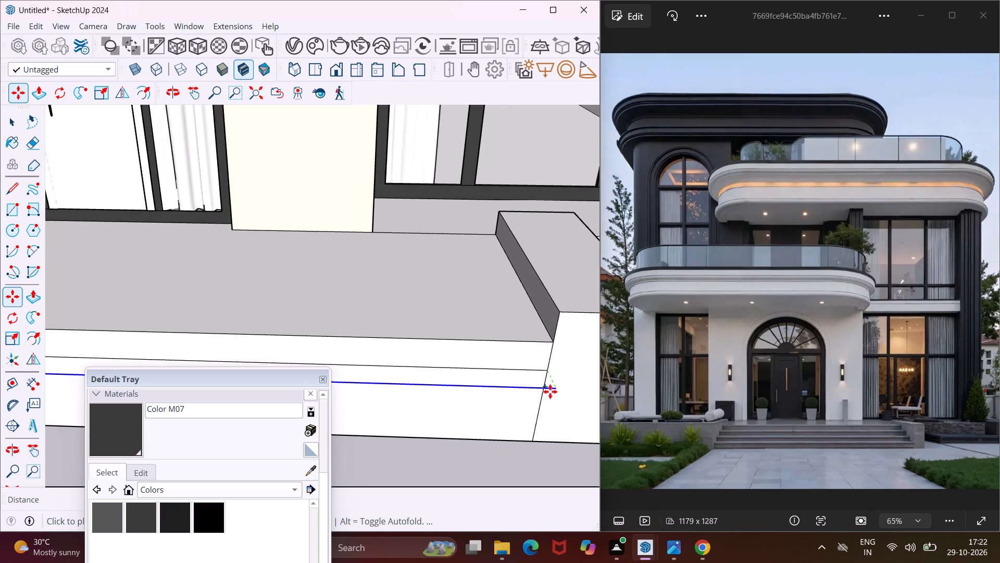
scroll(550, 391, up, 1)
click(543, 391)
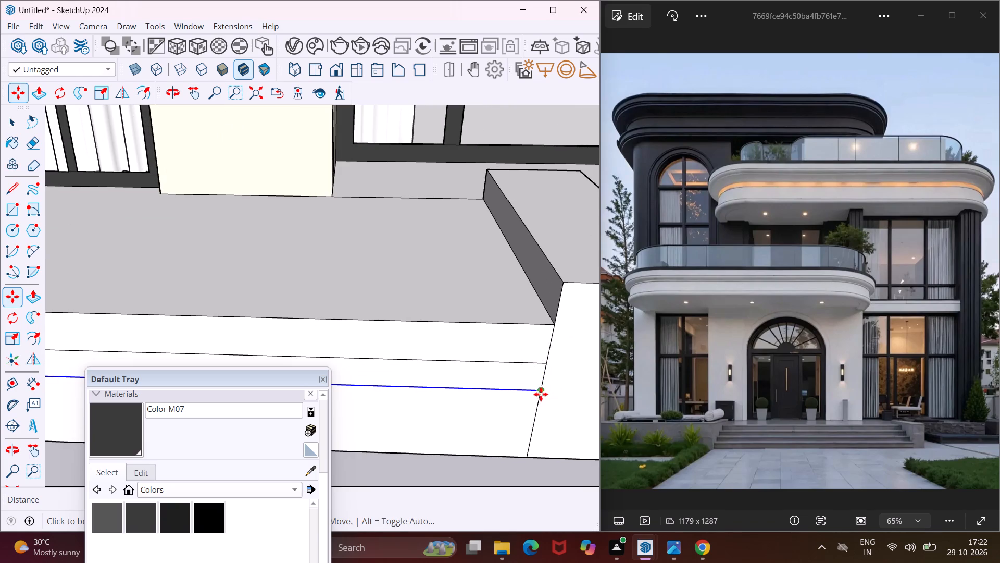
click(541, 390)
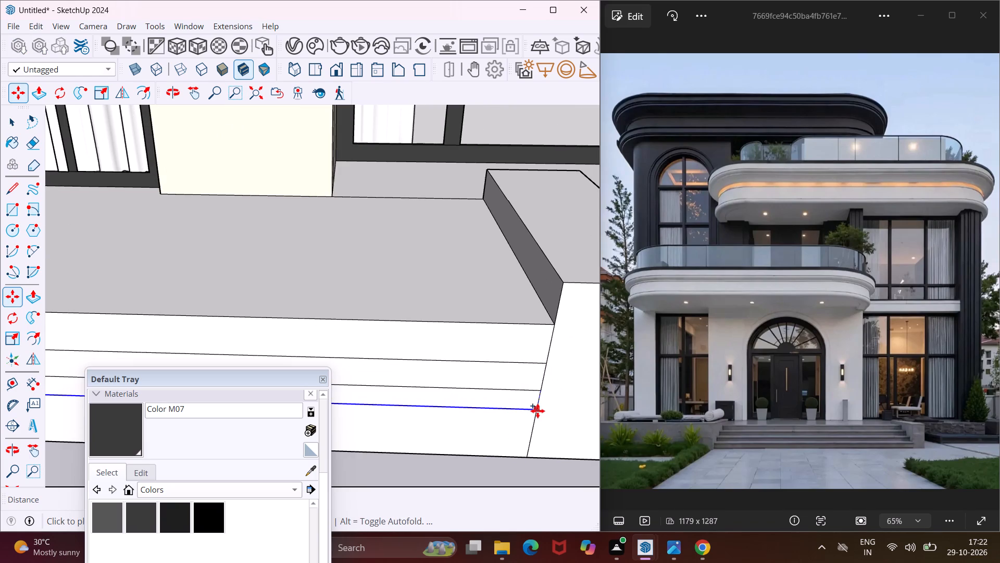
scroll(537, 411, up, 7)
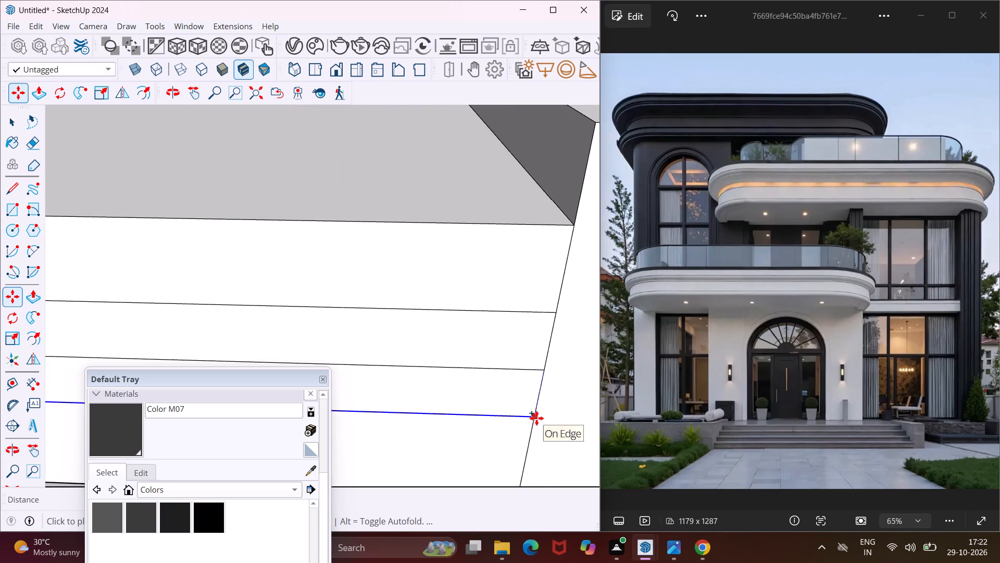
click(536, 418)
middle_drag(535, 415, 532, 367)
scroll(532, 367, down, 4)
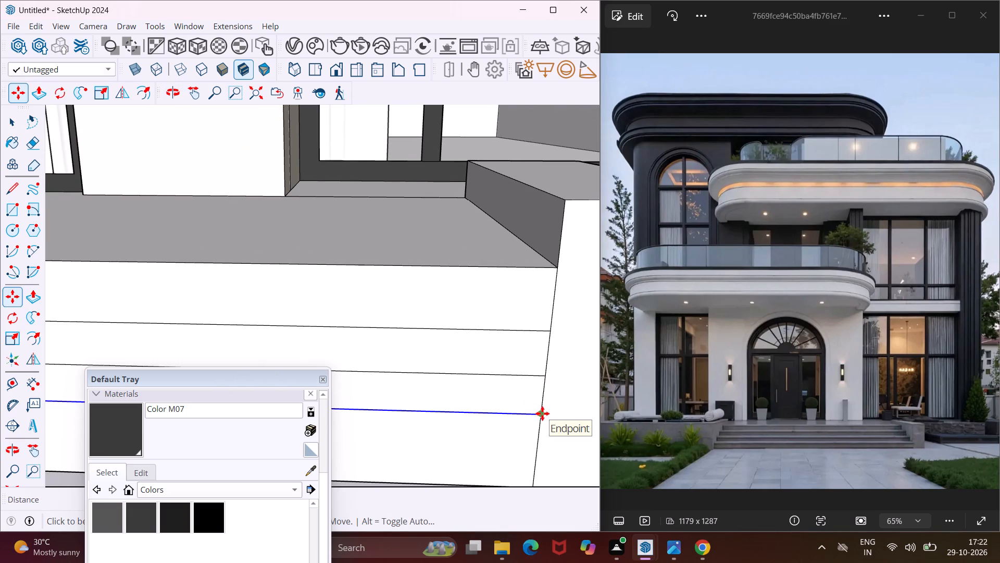
click(542, 415)
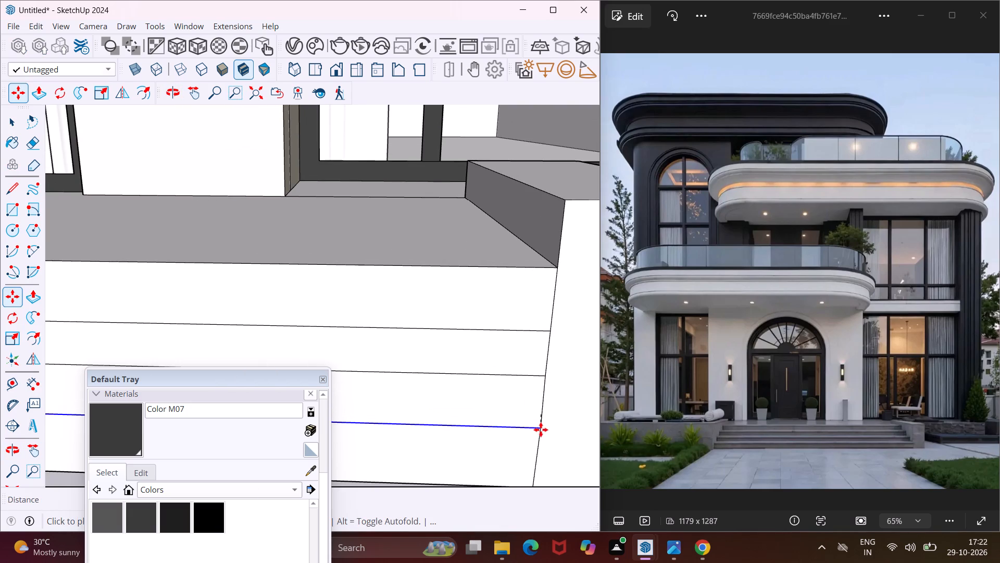
scroll(537, 433, down, 4)
click(535, 448)
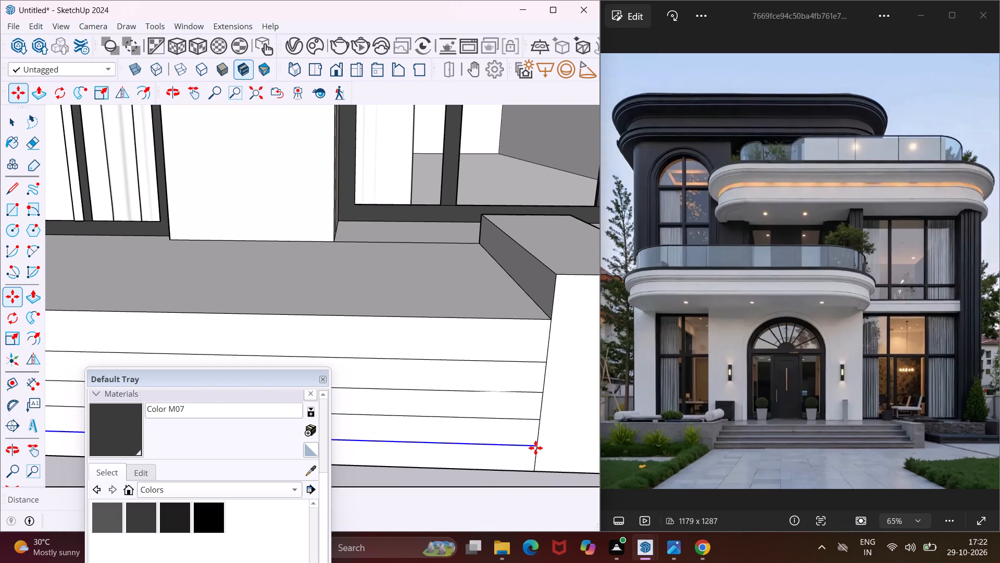
key(Escape)
key(space)
Push the top three step bands back toward the facade by decreasing depths, the third only slightly, to form the upper treads.
middle_drag(522, 346, 548, 427)
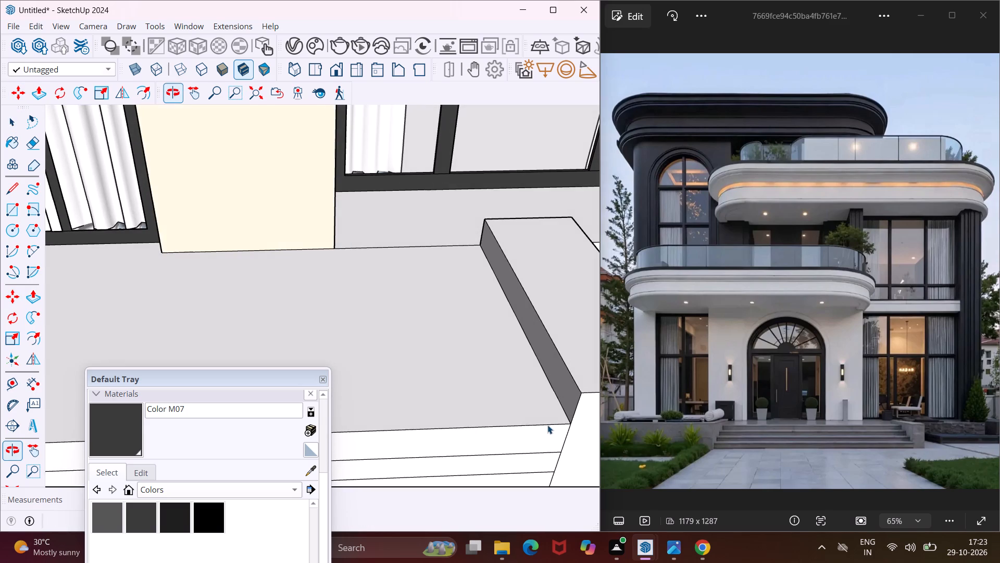
click(542, 440)
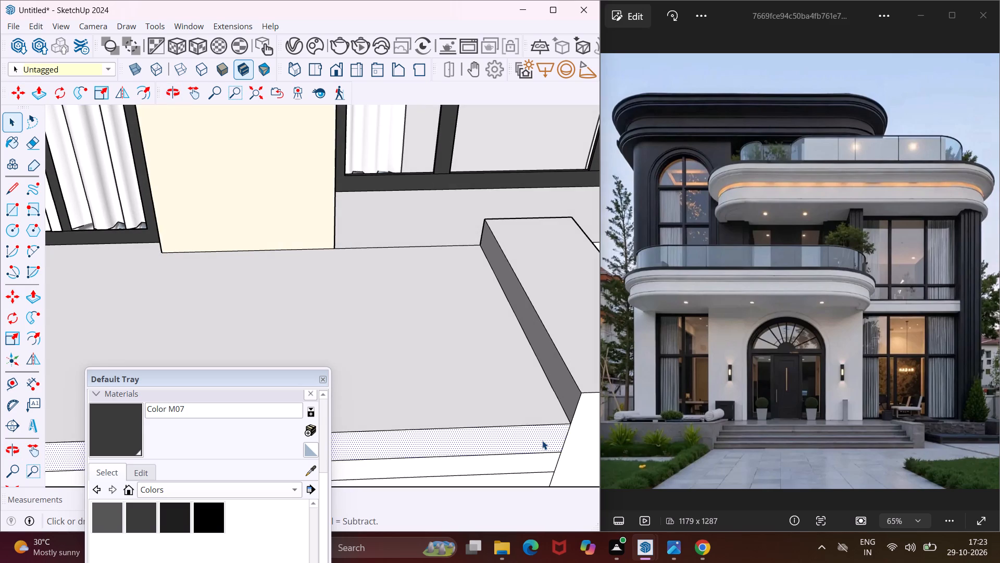
key(p)
click(542, 440)
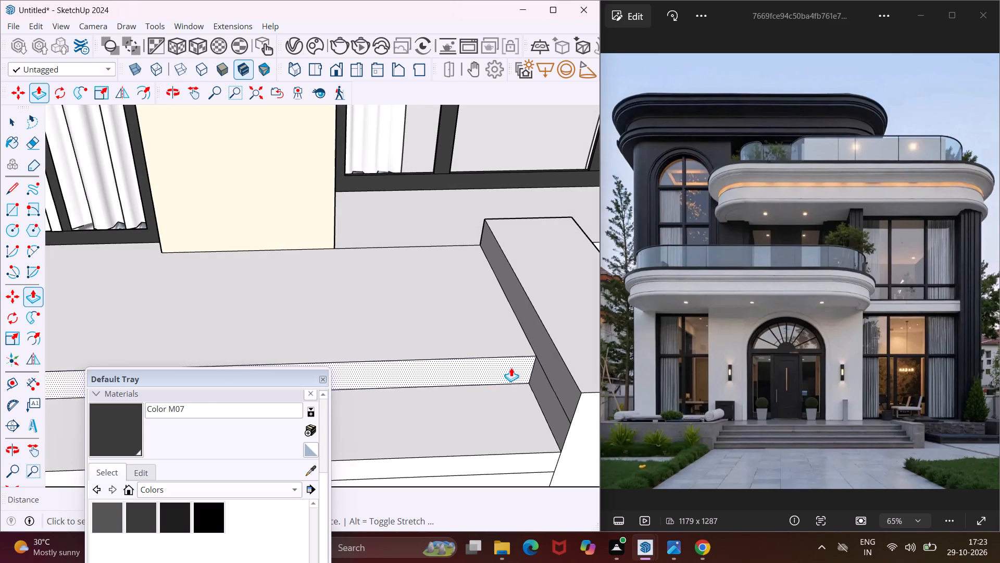
click(508, 360)
scroll(510, 326, down, 5)
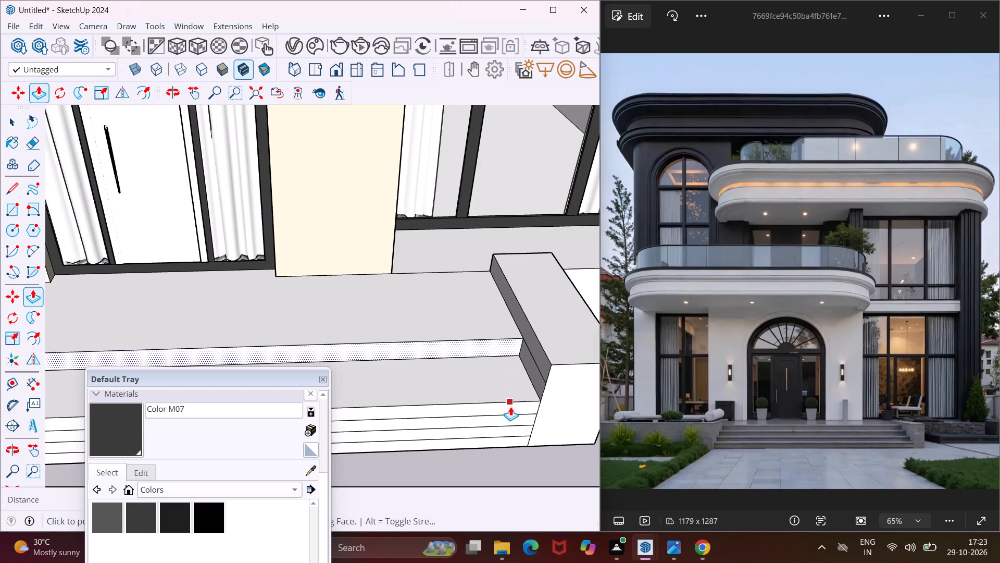
key(Escape)
scroll(510, 407, up, 6)
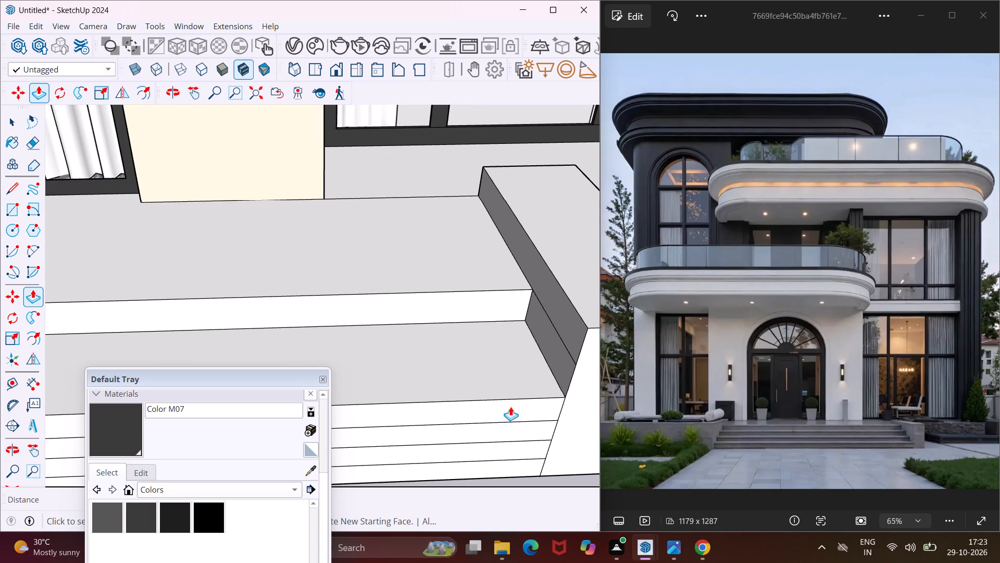
click(510, 409)
click(501, 364)
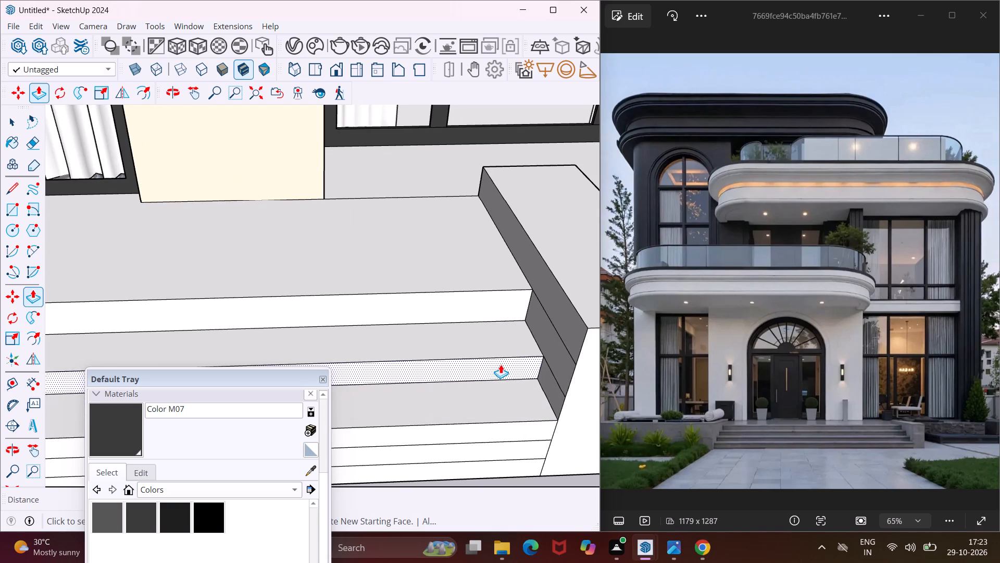
click(508, 426)
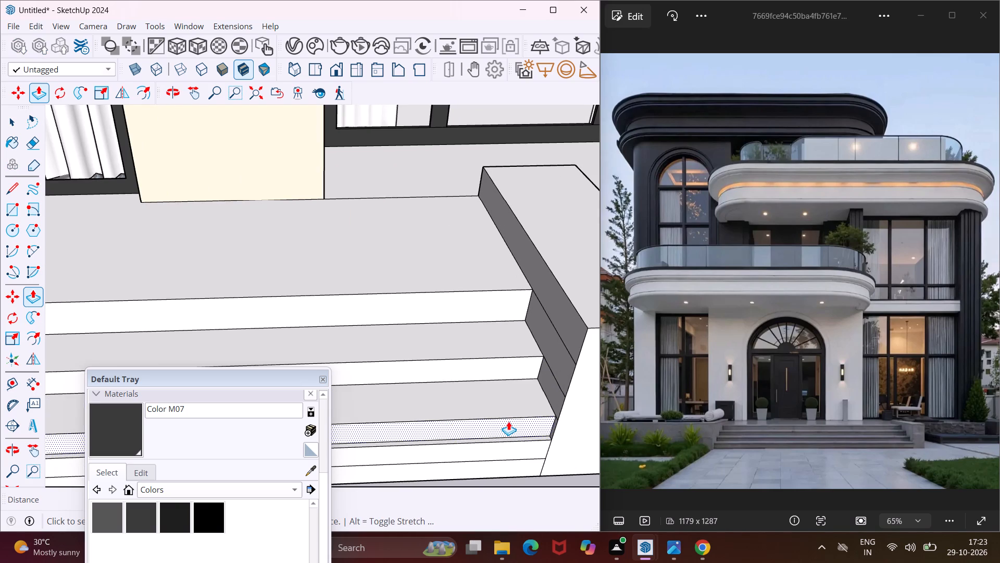
click(508, 421)
Pull the lowest step band forward past the side wall, and the band above it by less, to form the lower treads.
scroll(519, 382, down, 3)
scroll(530, 427, up, 3)
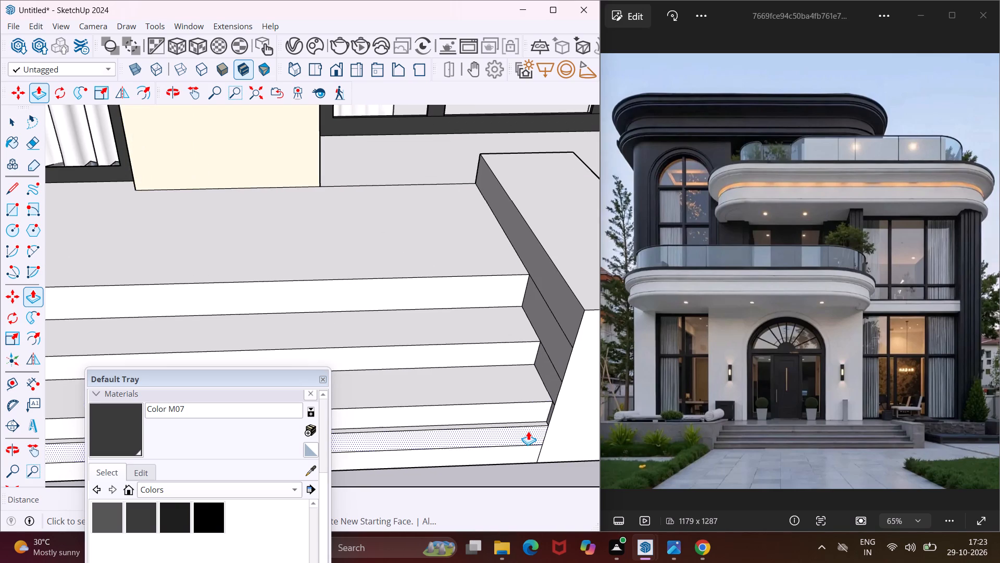
click(528, 431)
key(Escape)
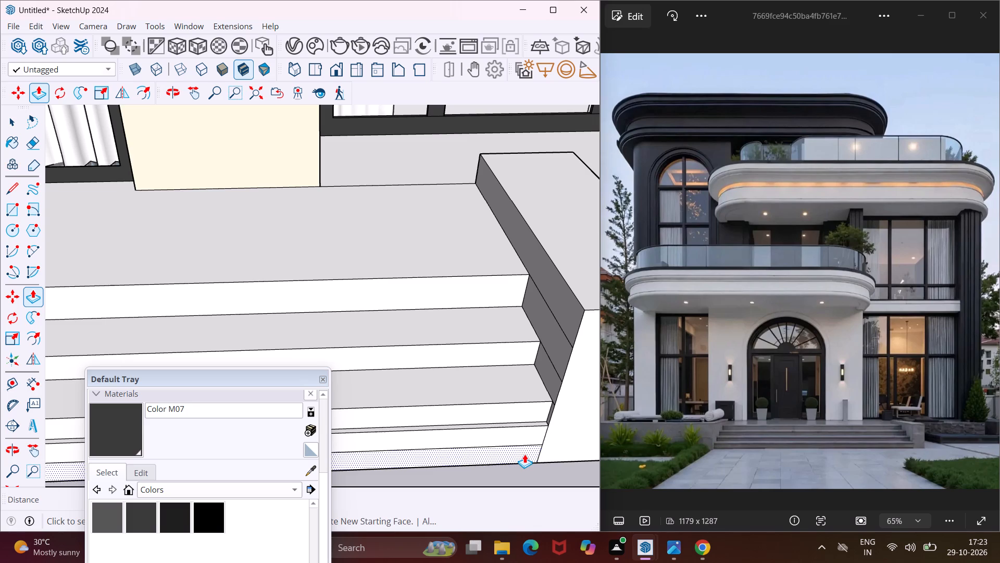
click(521, 454)
scroll(526, 464, down, 4)
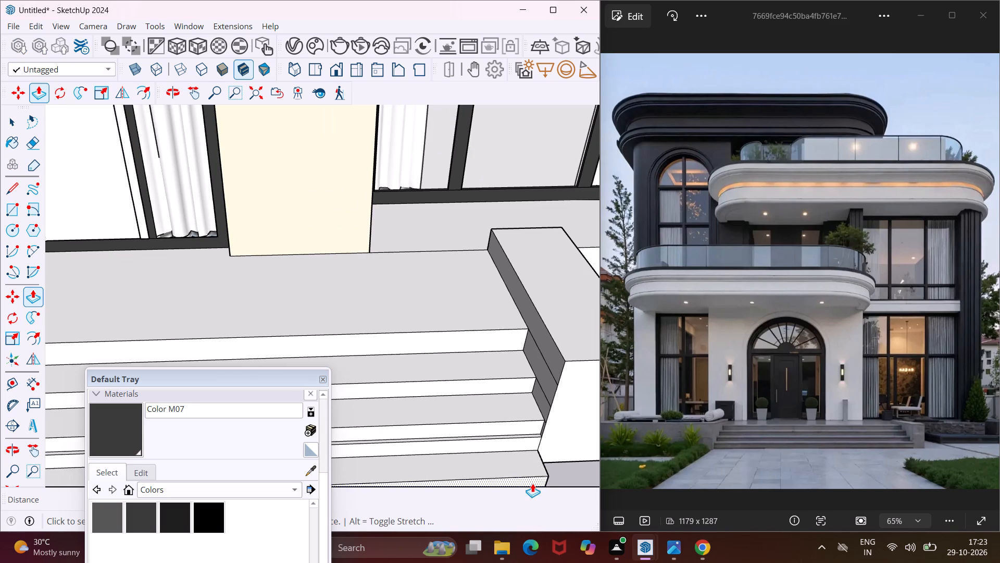
click(536, 489)
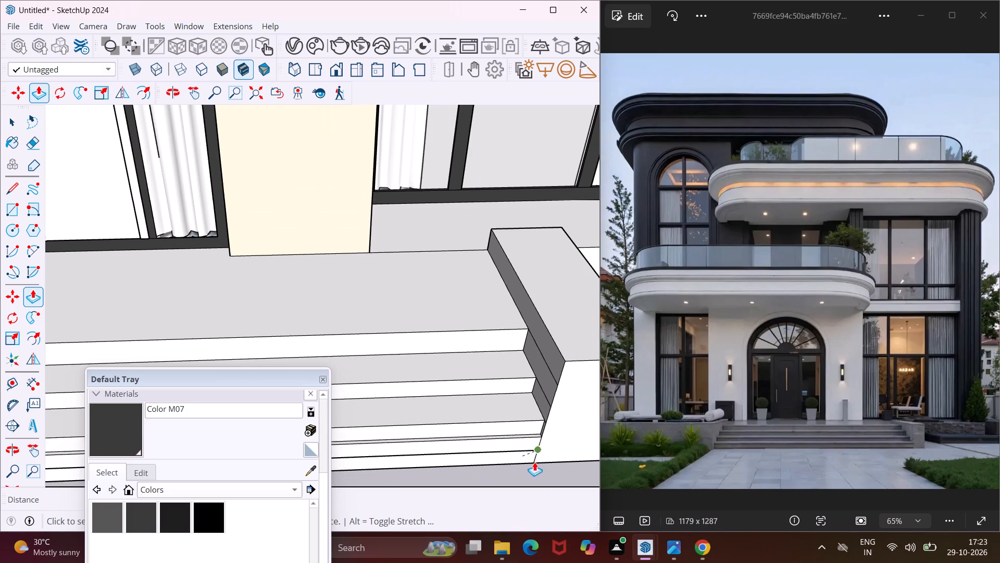
middle_drag(535, 465, 511, 380)
scroll(516, 405, down, 2)
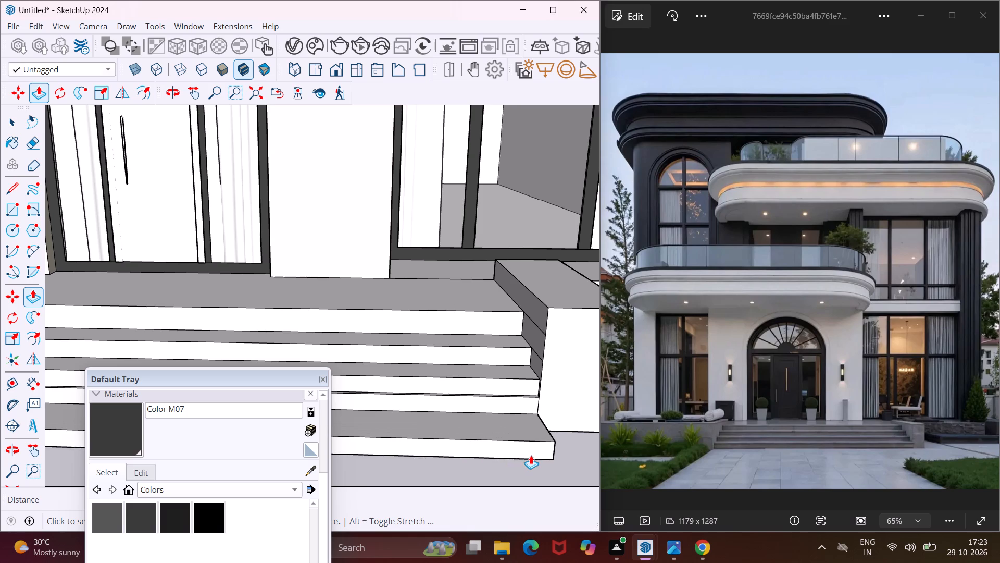
click(531, 455)
scroll(516, 398, up, 2)
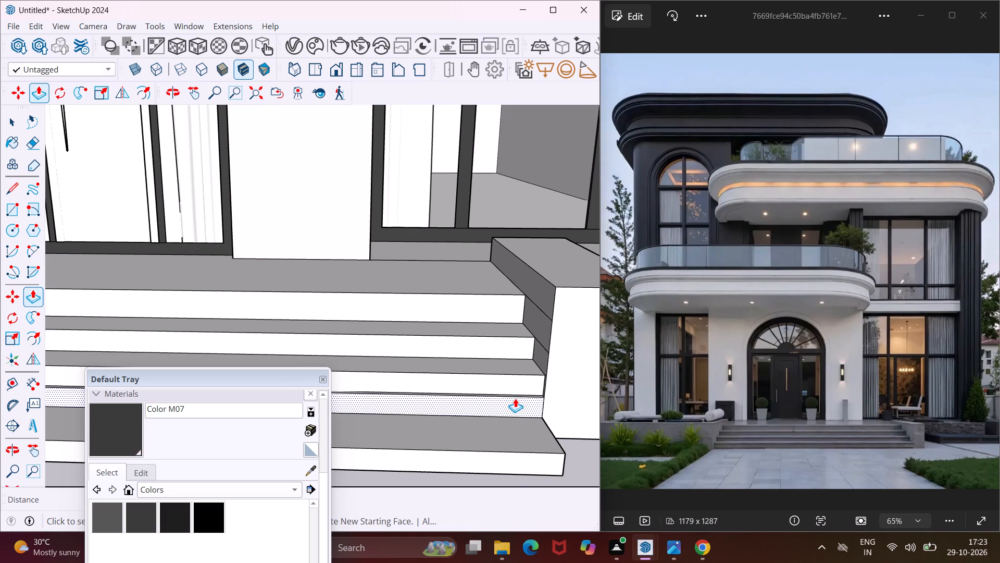
click(515, 398)
click(516, 418)
middle_drag(516, 420, 524, 427)
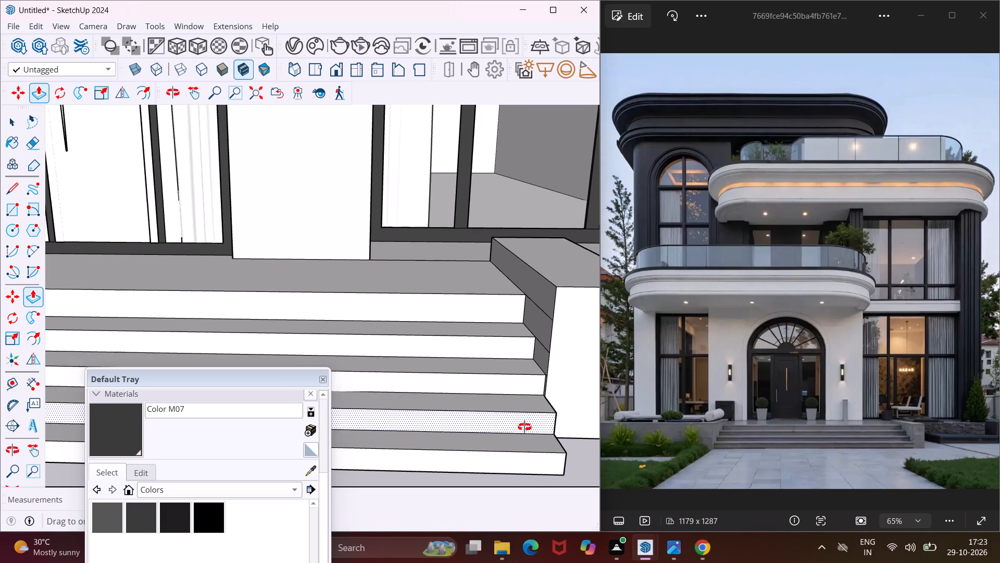
Pull the plinth's front face beside the steps, on the side without a wall, slightly forward to line up with the lowest step.
middle_drag(524, 427, 554, 449)
scroll(566, 348, down, 10)
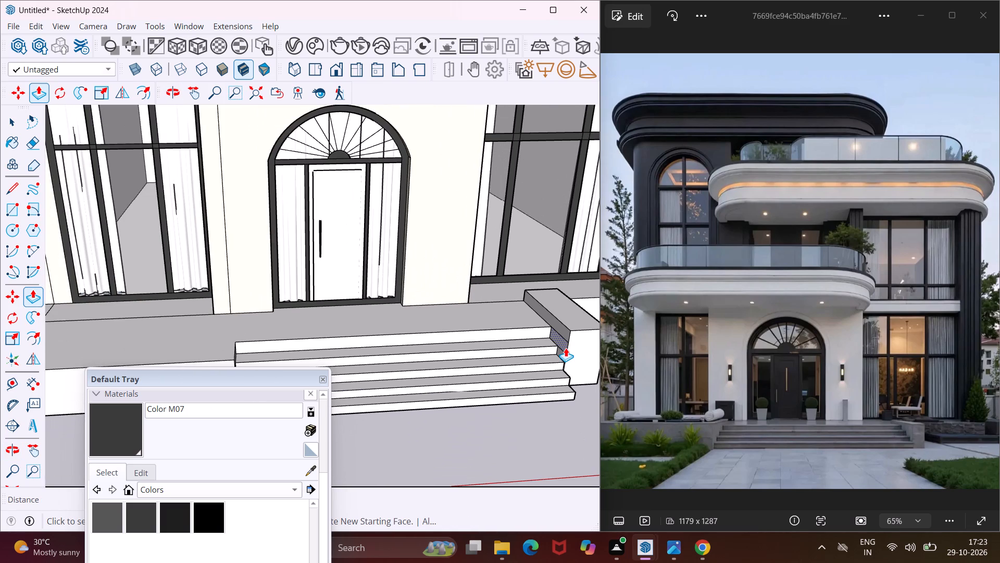
scroll(566, 348, down, 8)
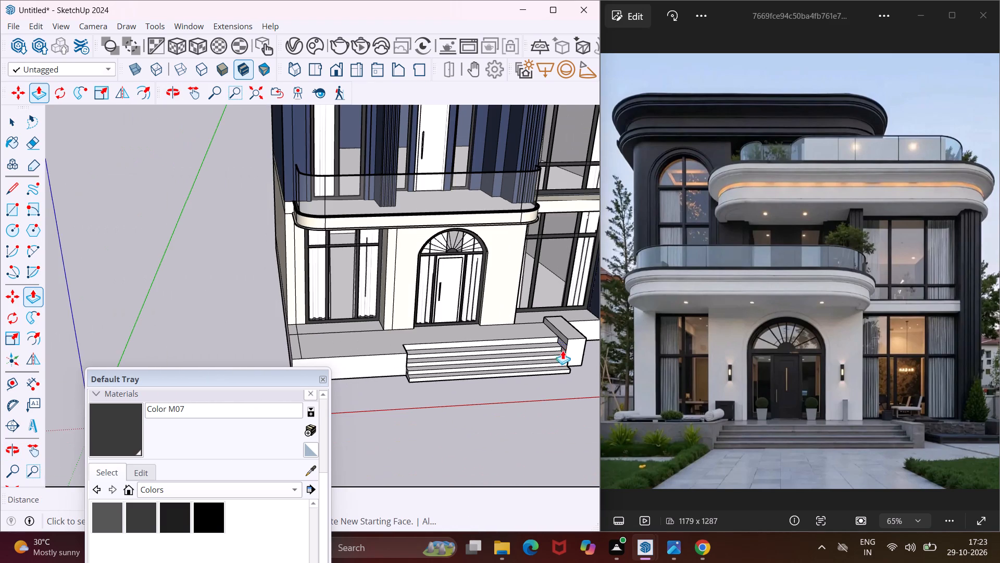
scroll(385, 363, up, 6)
click(385, 363)
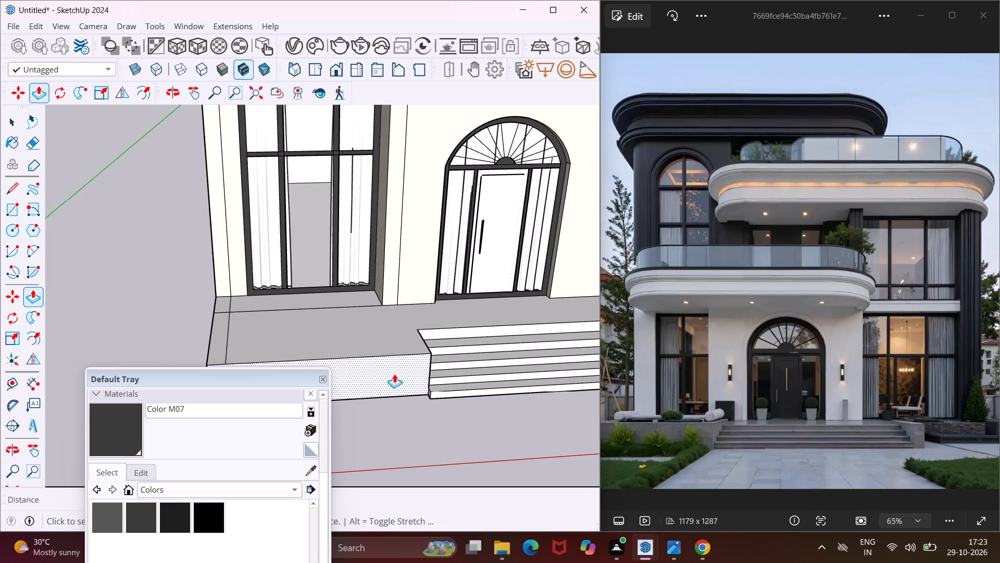
click(436, 389)
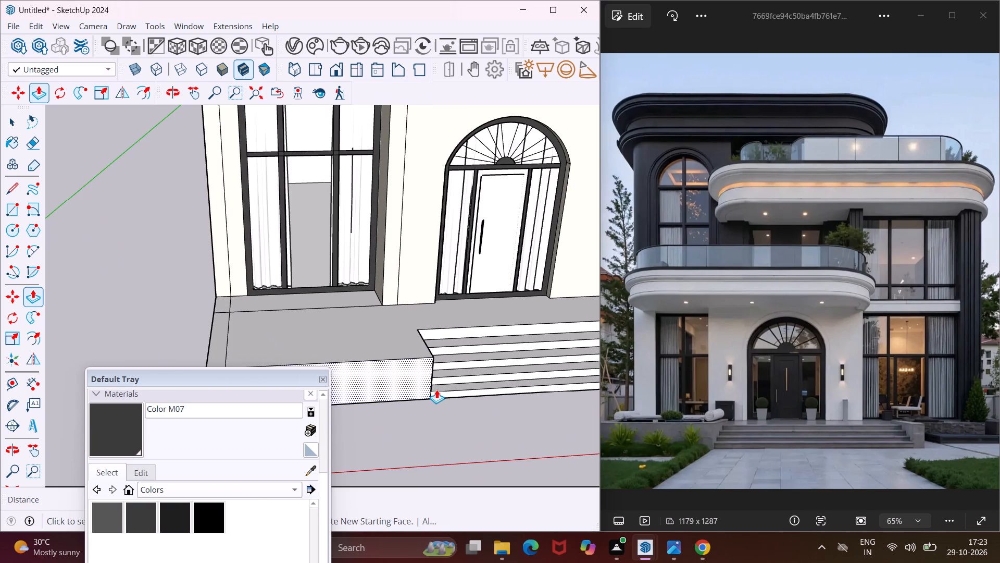
key(Escape)
key(space)
Pull the side wall's front face forward to line up with the front edge of the lowest step.
scroll(391, 341, down, 10)
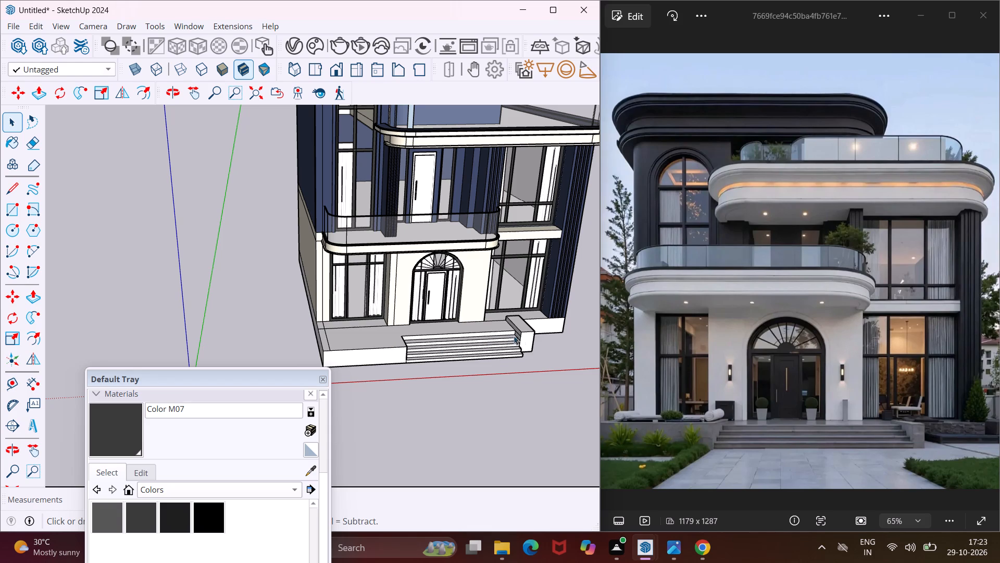
scroll(534, 337, up, 3)
middle_drag(534, 337, 374, 324)
scroll(374, 324, up, 1)
scroll(564, 416, up, 6)
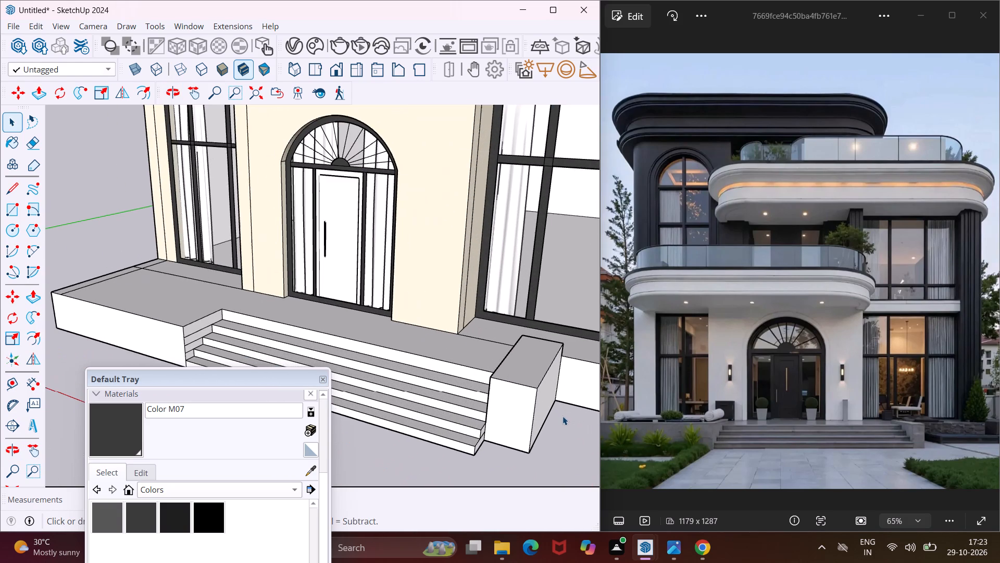
click(523, 423)
key(p)
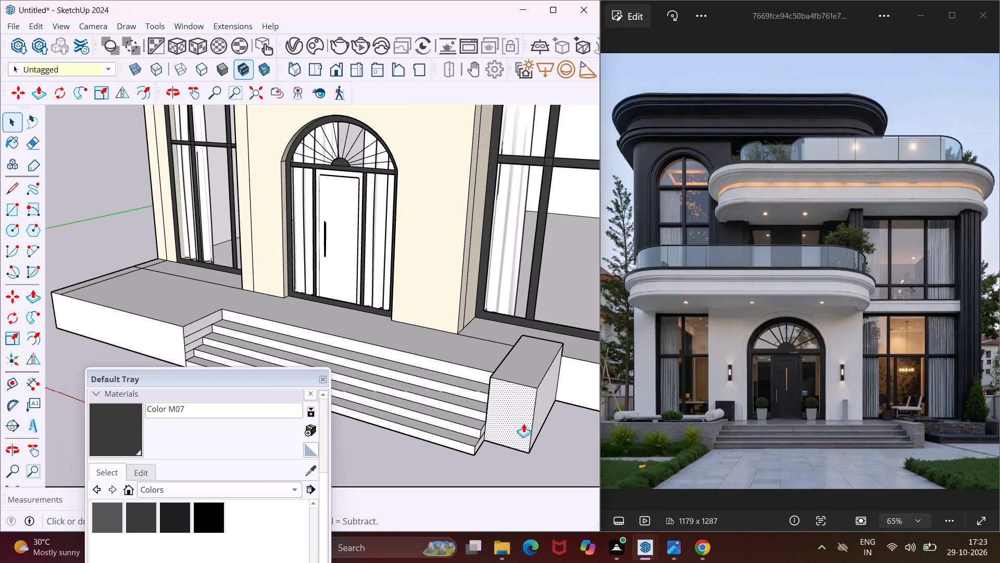
click(523, 423)
middle_drag(494, 431, 593, 422)
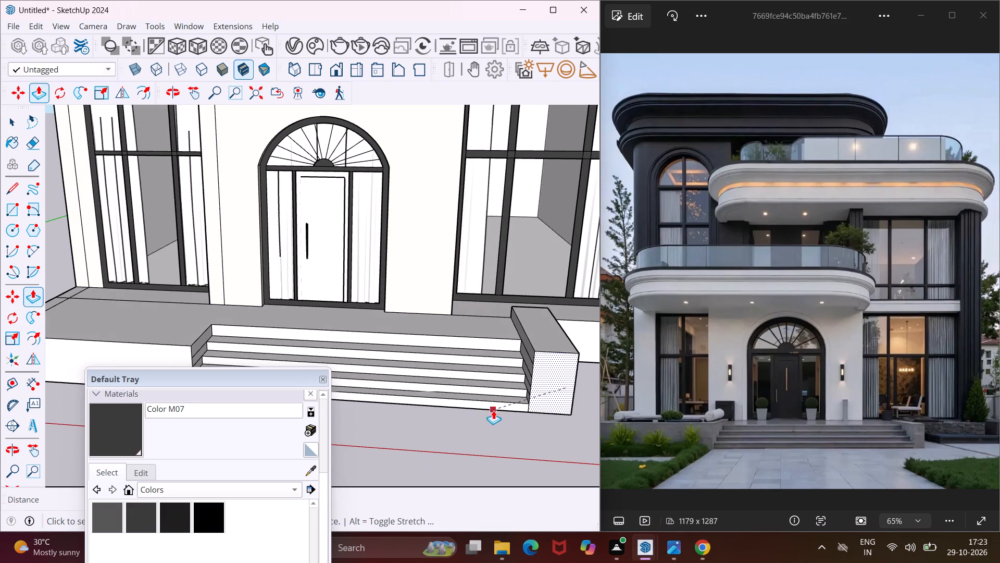
click(494, 409)
Push the outer face of the side wall inward toward the steps to make the wall thinner.
middle_drag(589, 409, 415, 368)
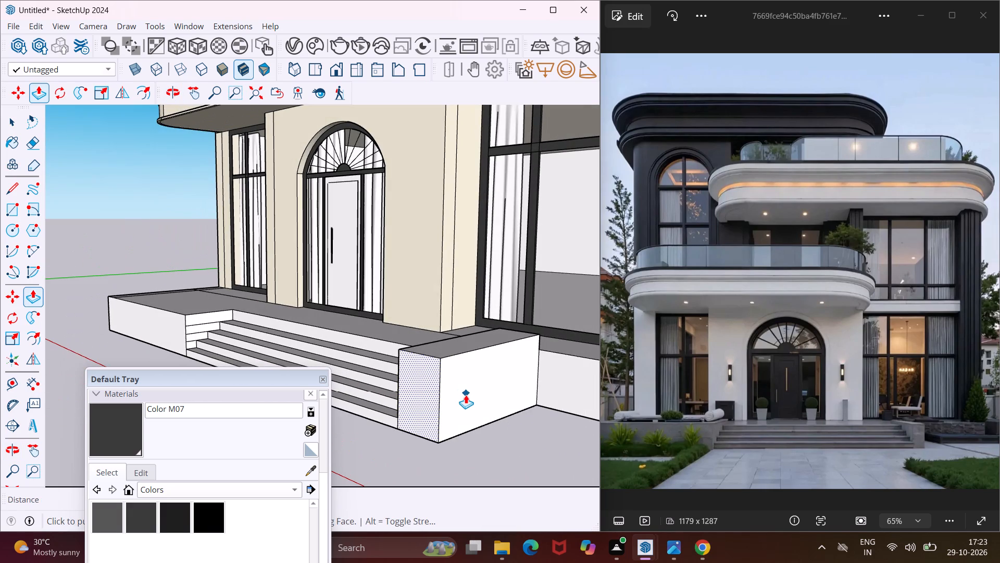
key(Escape)
scroll(464, 398, up, 1)
click(464, 398)
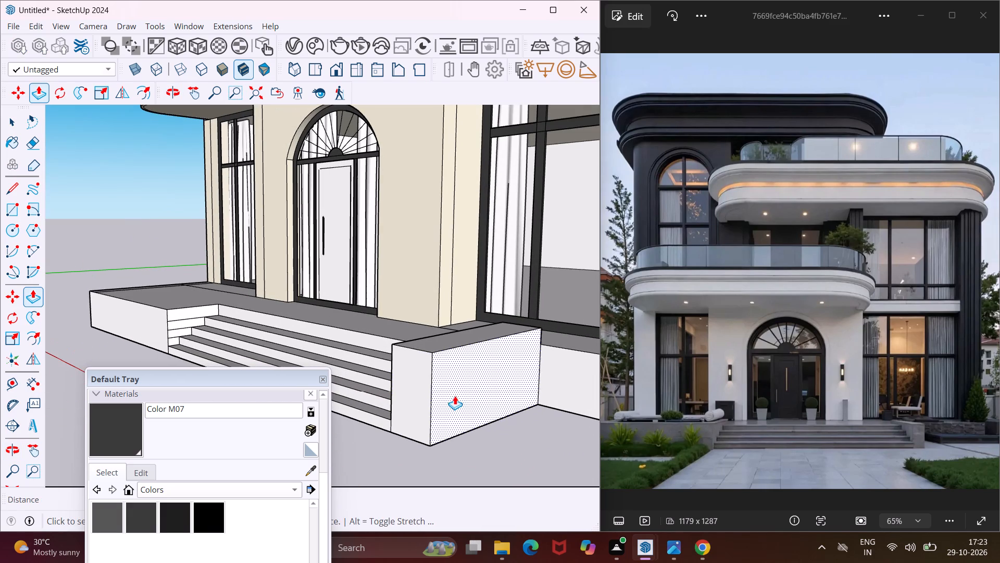
click(448, 391)
middle_drag(448, 391, 572, 441)
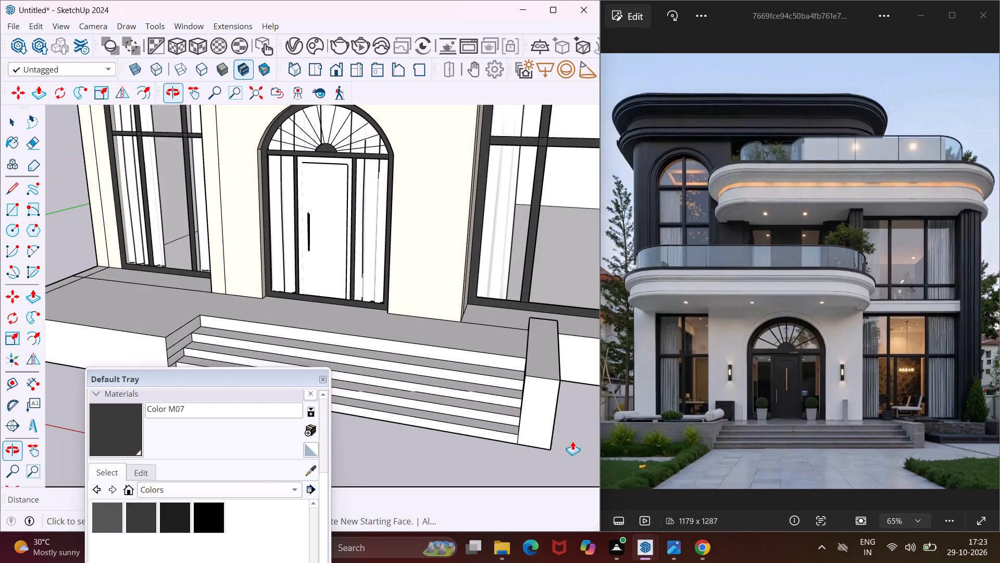
key(Escape)
key(space)
Erase the four leftover dividing lines on the side wall's inner face next to the steps.
middle_drag(516, 382, 635, 384)
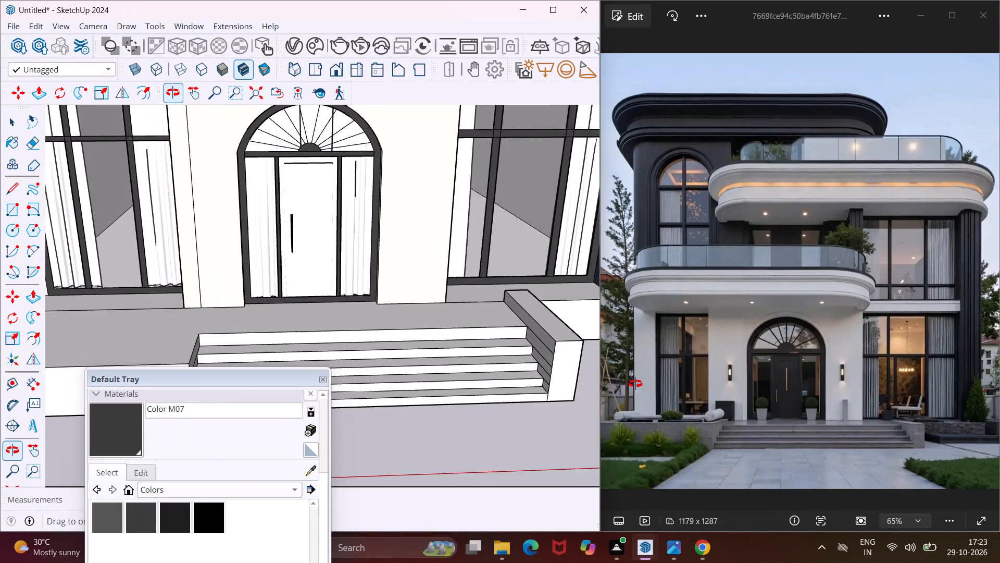
middle_drag(635, 384, 642, 382)
scroll(571, 344, up, 8)
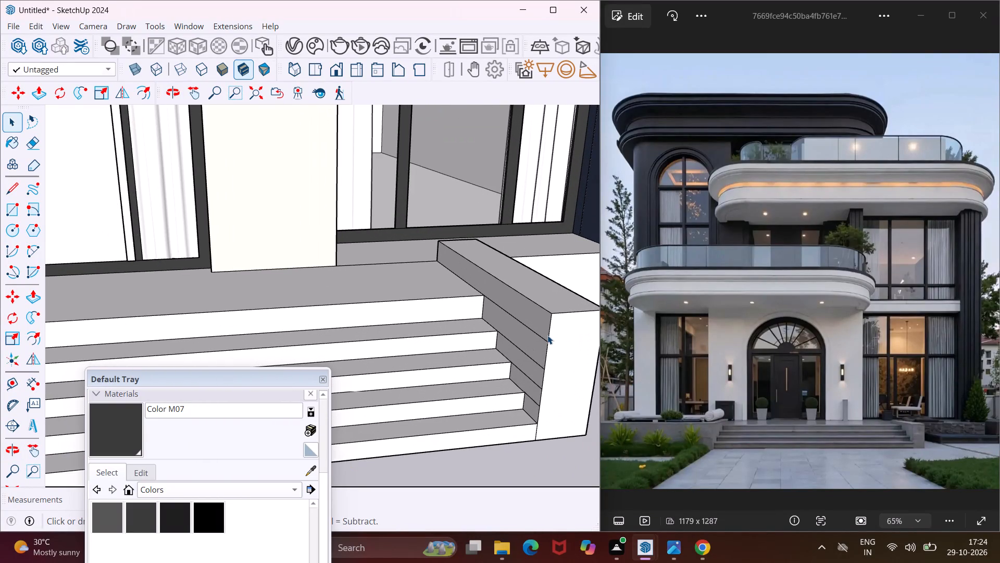
key(e)
click(540, 335)
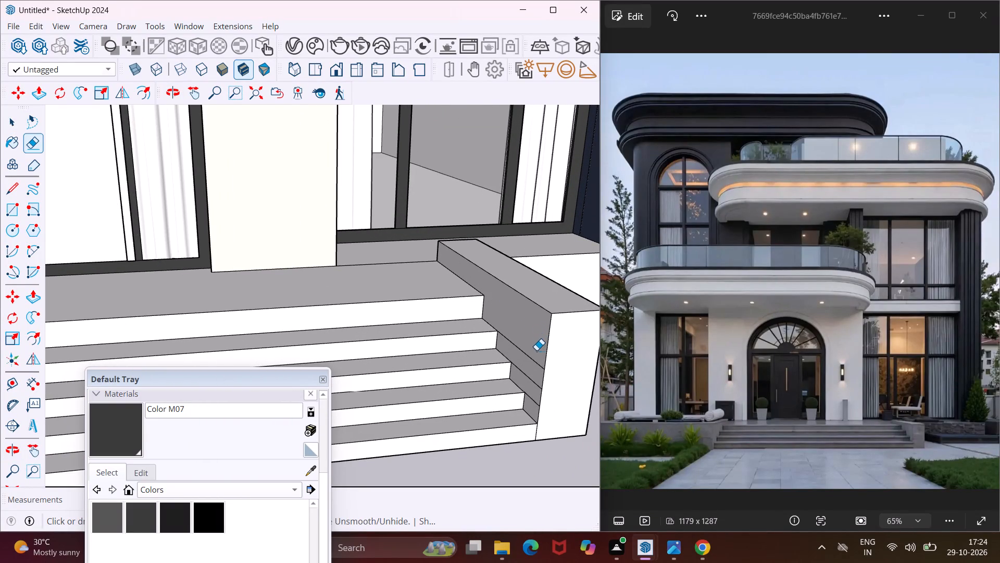
click(534, 364)
click(530, 379)
click(529, 400)
Erase the leftover dividing lines on the plinth's inner side face at the opposite end of the steps.
scroll(532, 350, down, 14)
middle_drag(554, 366, 419, 385)
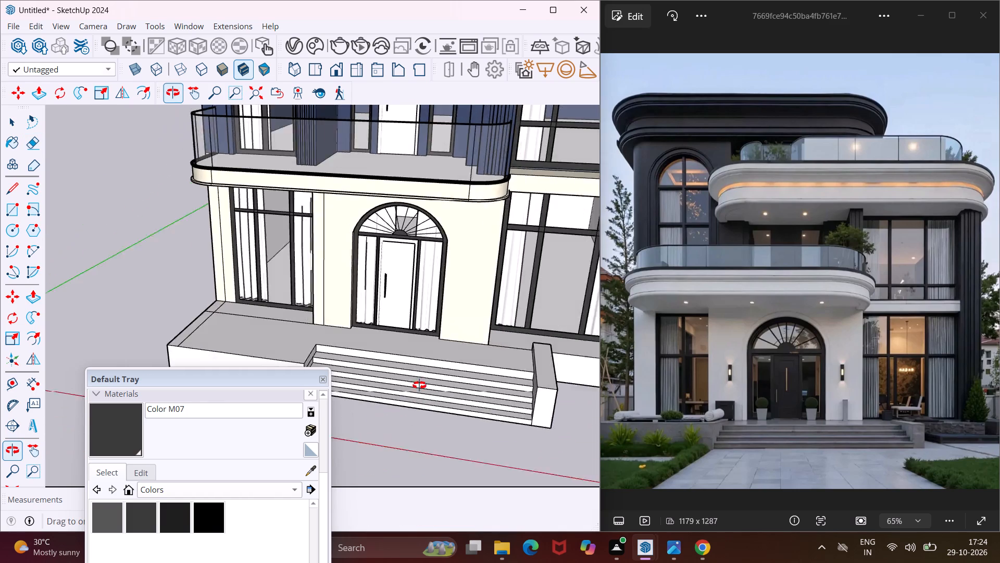
middle_drag(419, 385, 363, 380)
scroll(314, 345, down, 5)
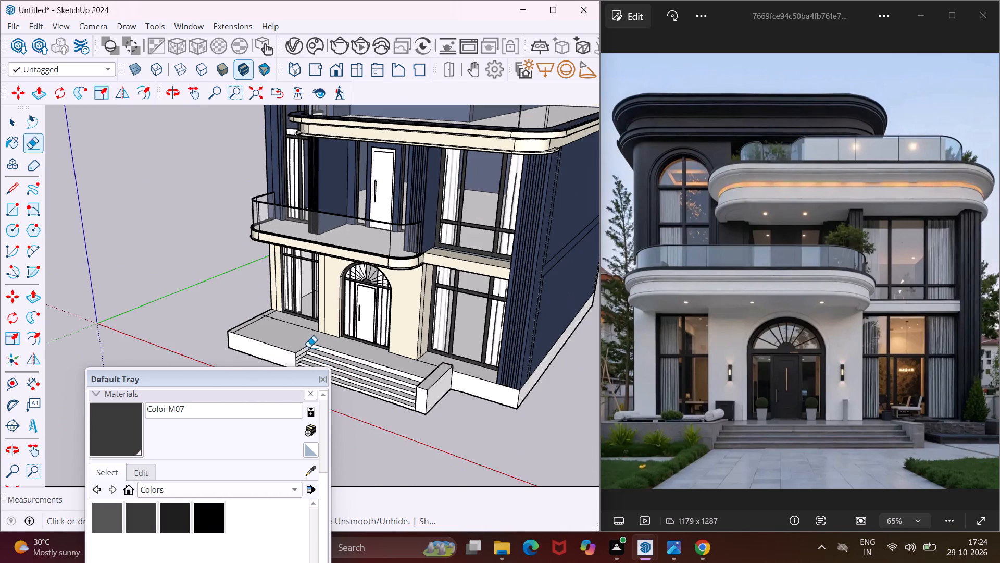
scroll(303, 353, up, 4)
drag(271, 377, 247, 377)
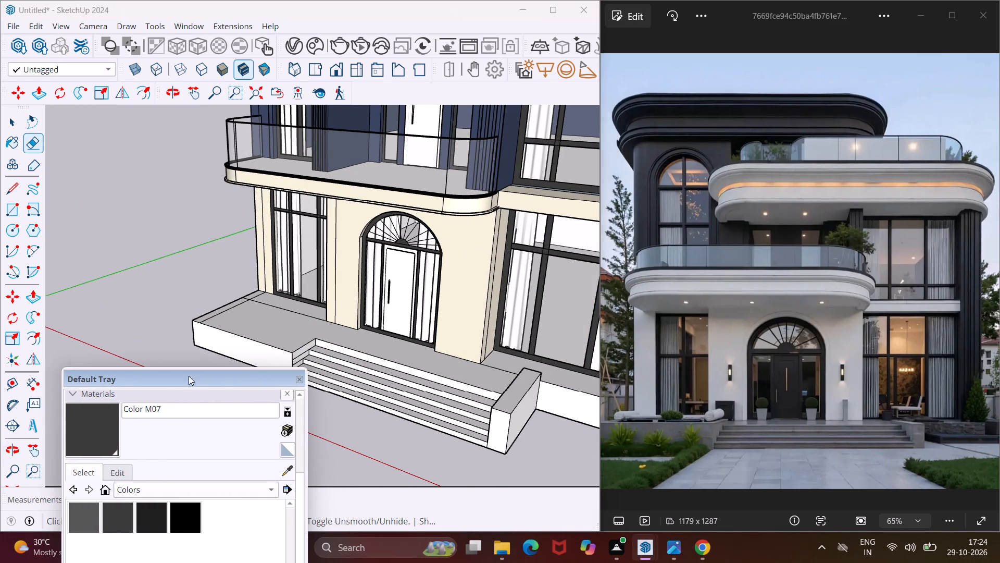
drag(182, 381, 116, 361)
scroll(293, 364, up, 3)
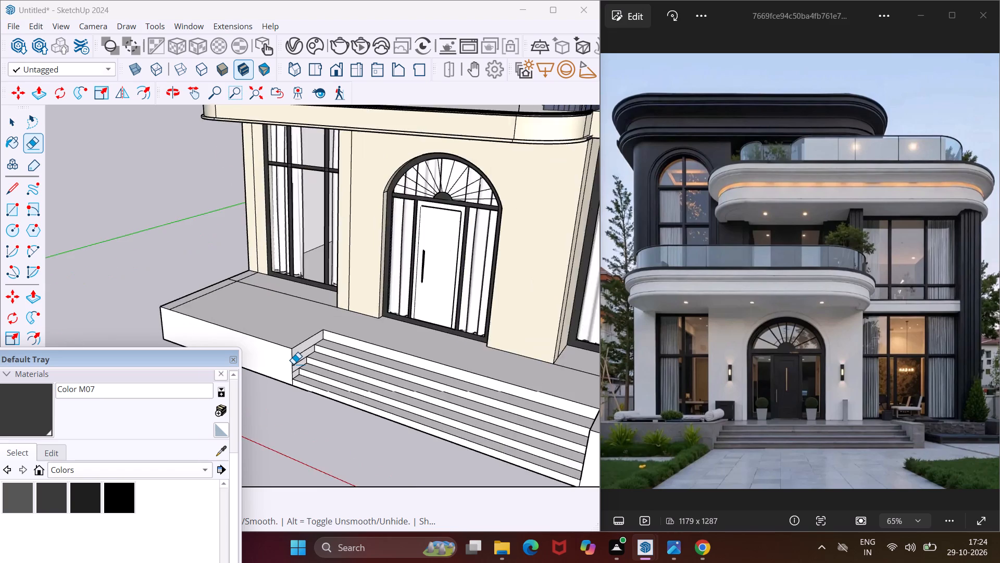
scroll(293, 364, up, 17)
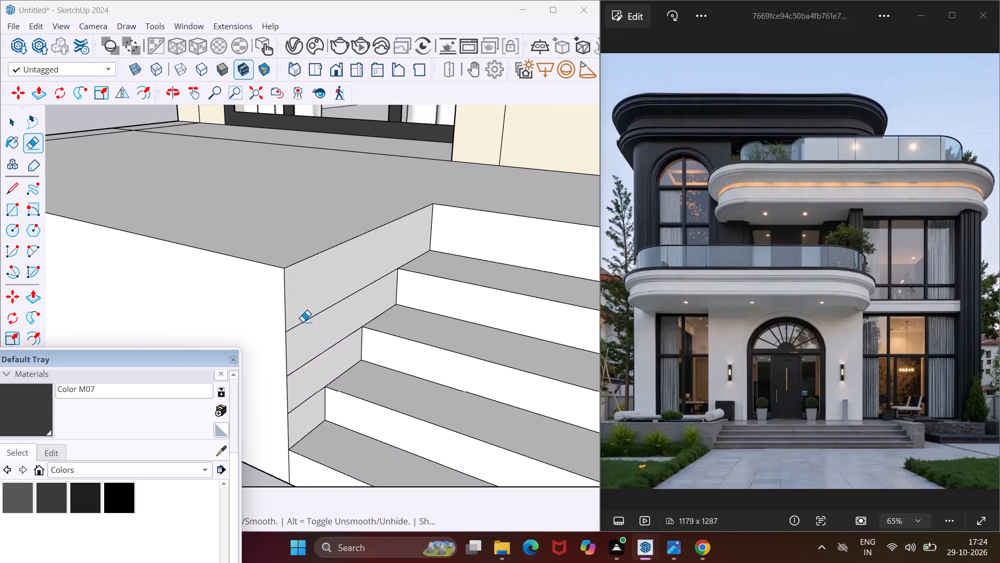
click(303, 322)
click(309, 358)
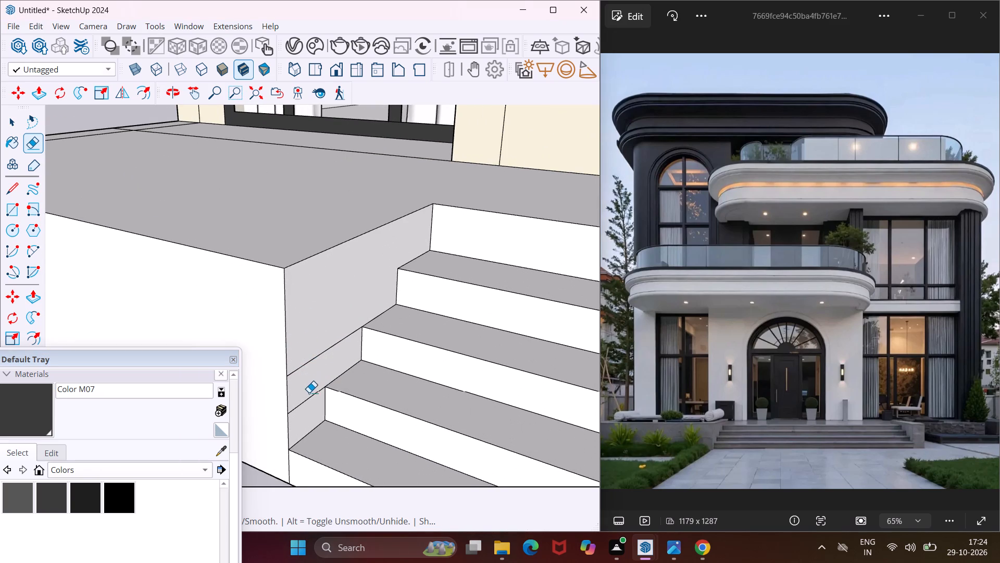
click(308, 402)
click(303, 366)
Examine the entrance steps and the whole villa from several angles.
scroll(321, 321, down, 16)
scroll(323, 313, down, 6)
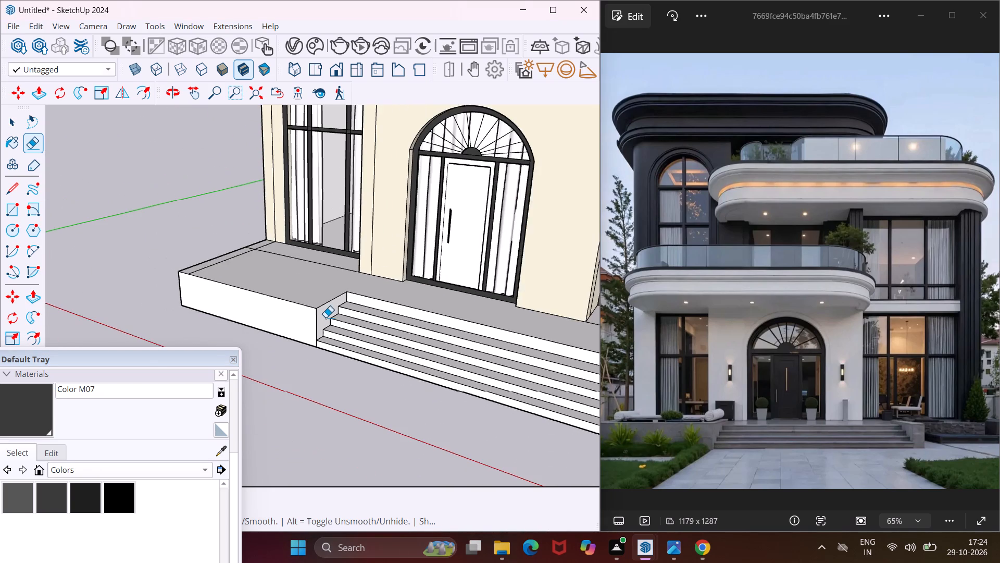
middle_drag(326, 317, 566, 359)
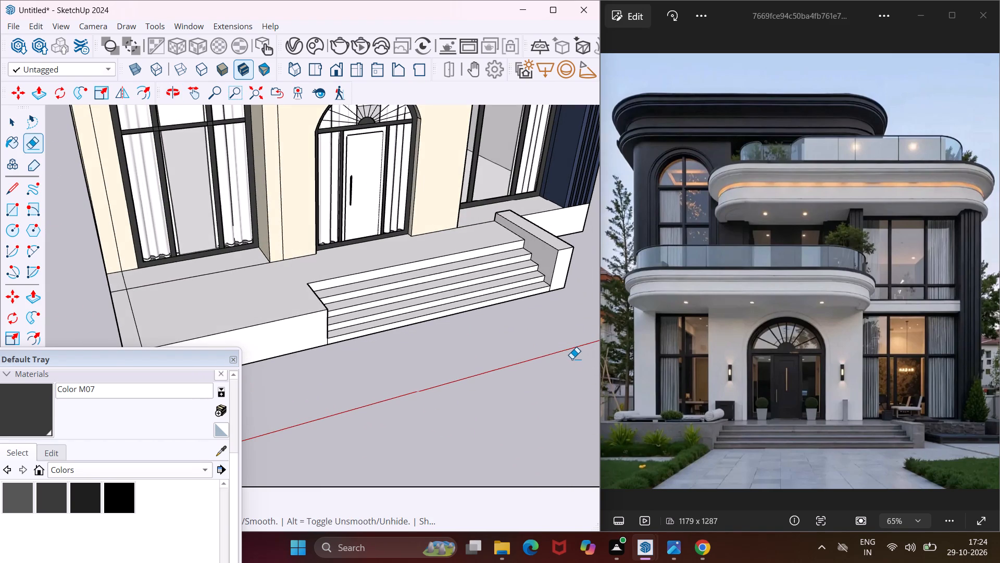
key(Escape)
key(space)
scroll(572, 359, down, 5)
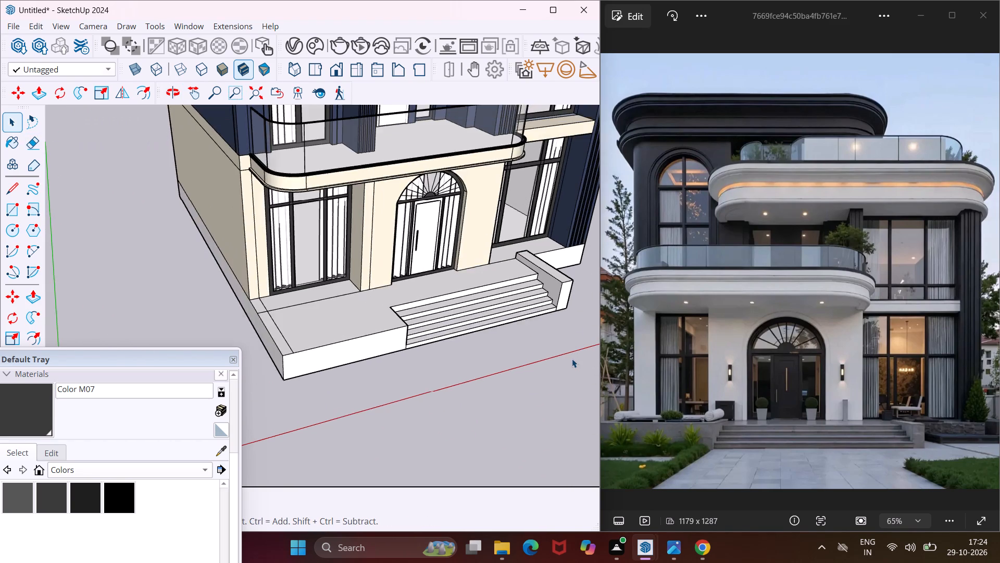
scroll(572, 359, down, 10)
middle_drag(560, 363, 372, 299)
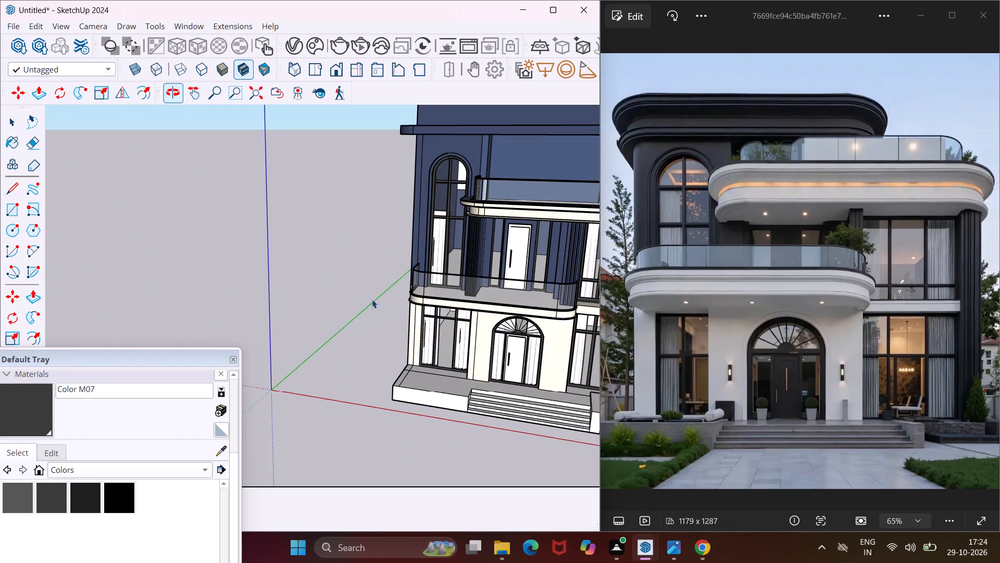
scroll(362, 301, down, 5)
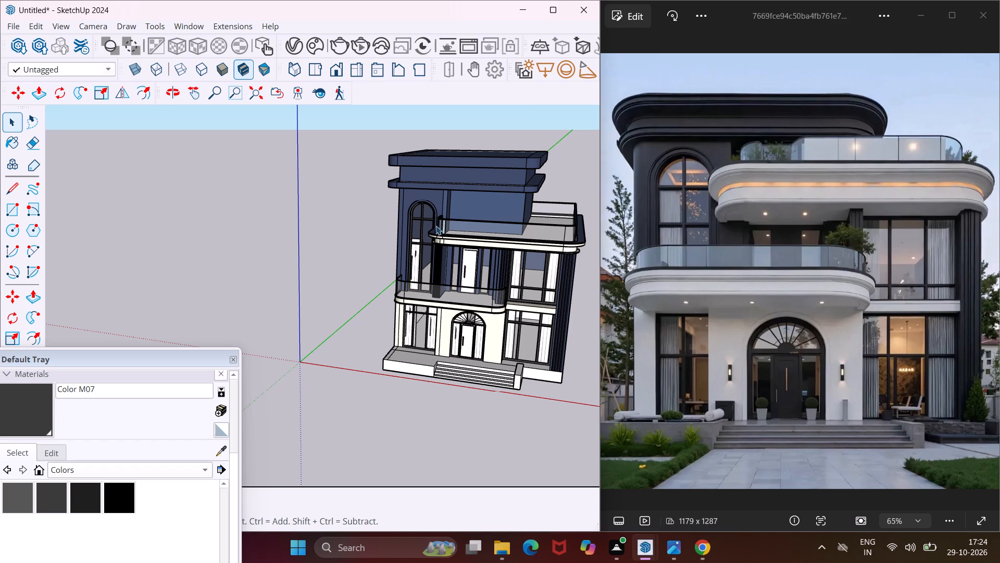
Enable the safe frame in the V-Ray render output settings and set the aspect ratio to 4:3 - Picture.
click(303, 44)
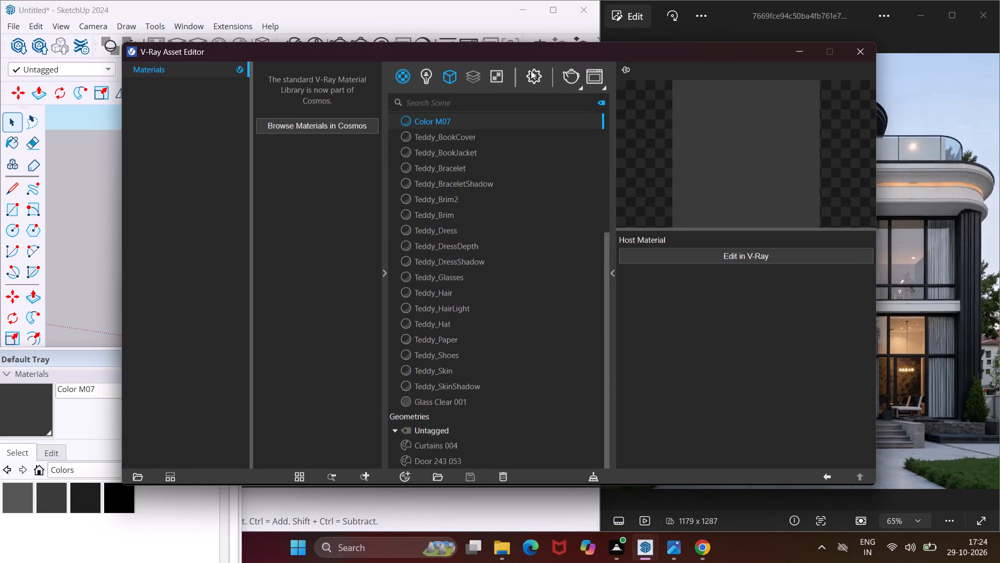
click(531, 70)
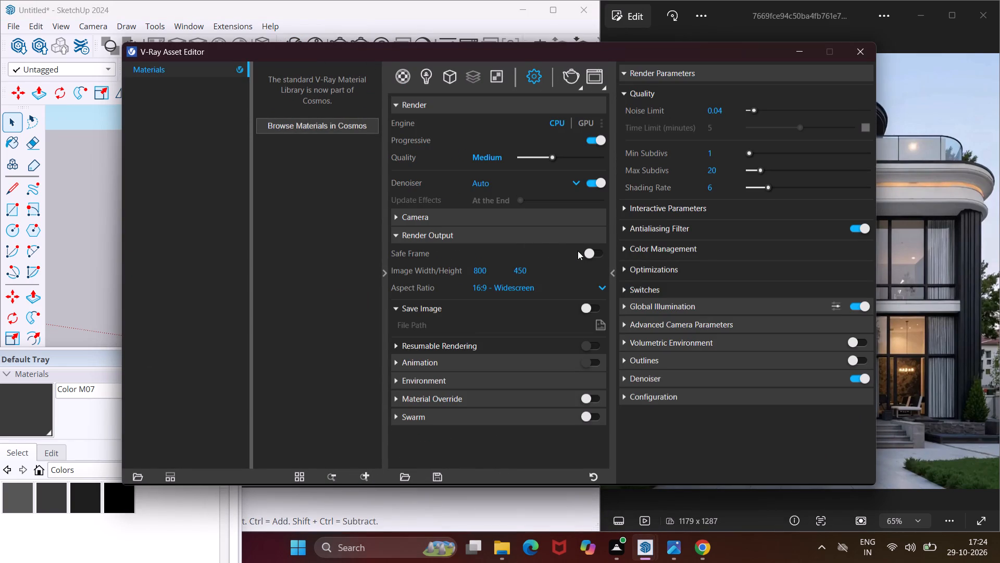
click(585, 251)
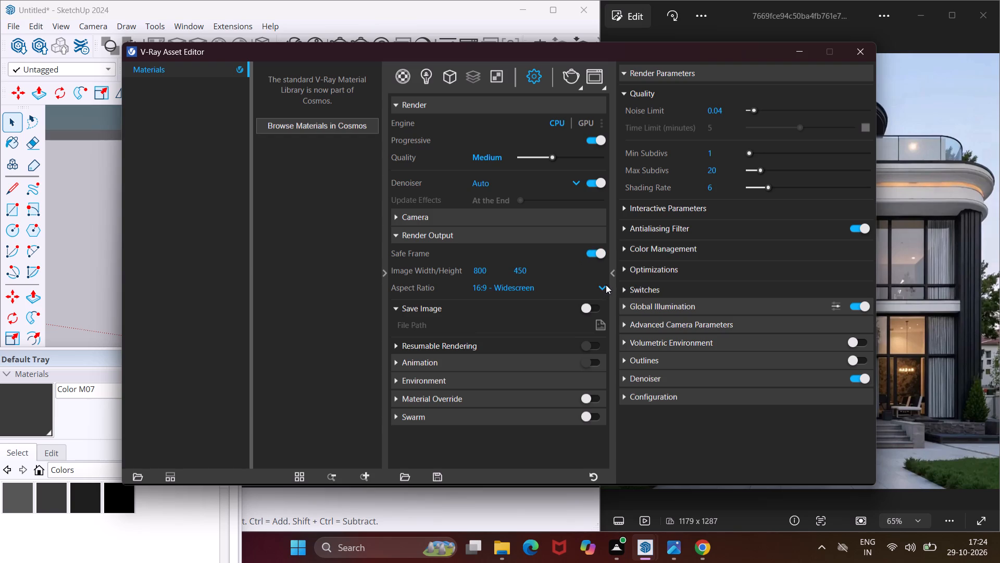
click(606, 285)
click(569, 335)
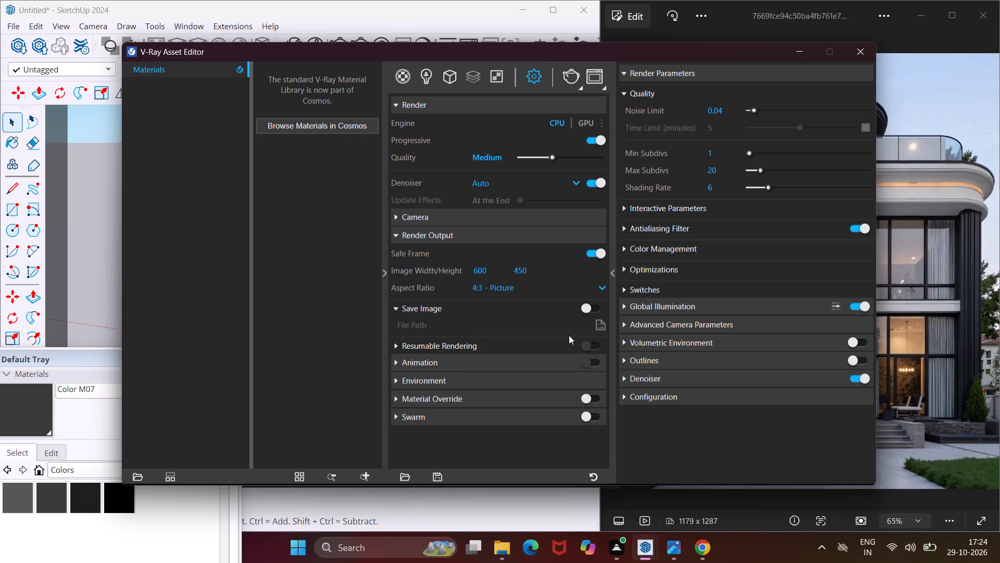
click(791, 54)
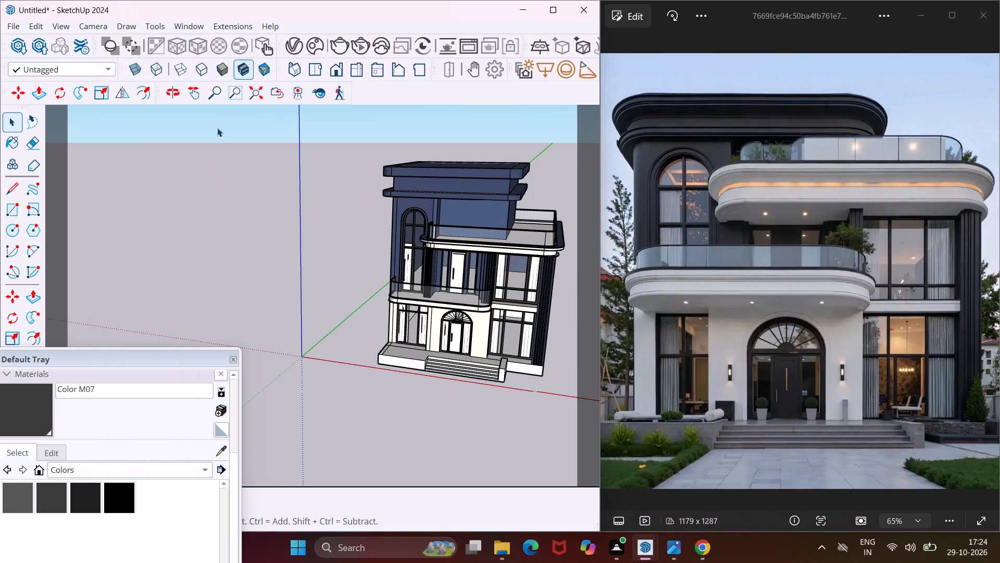
Frame the whole villa in a near-frontal view inside the safe frame, matching the reference photo's viewpoint.
click(192, 92)
drag(424, 300, 404, 297)
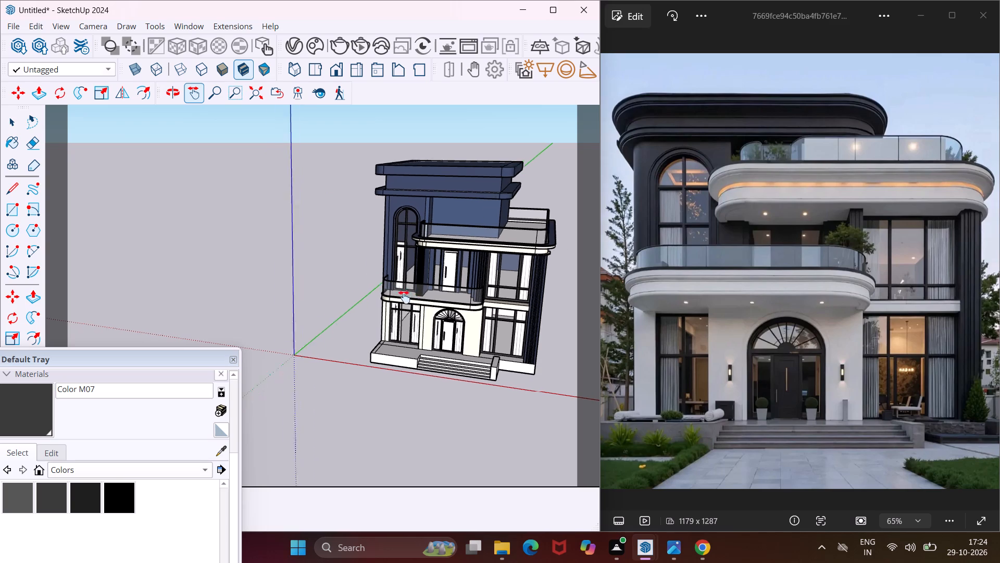
drag(404, 297, 309, 280)
scroll(352, 319, up, 3)
middle_drag(352, 319, 444, 312)
scroll(393, 355, up, 2)
middle_drag(379, 368, 380, 355)
scroll(379, 368, up, 1)
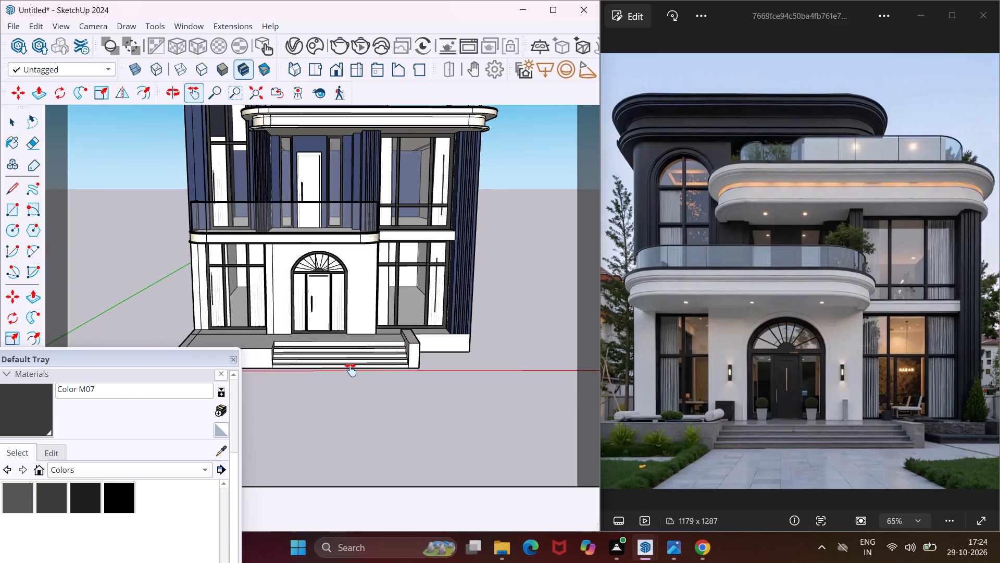
scroll(315, 387, down, 4)
drag(316, 375, 319, 404)
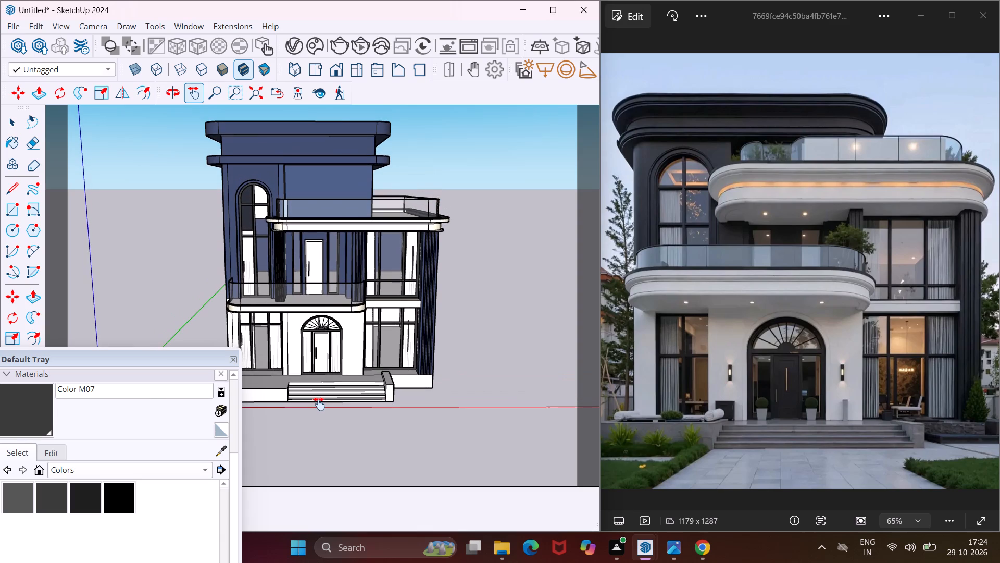
Examine the villa from low near-frontal and raised angles, comparing it with the reference photo.
drag(162, 361, 137, 493)
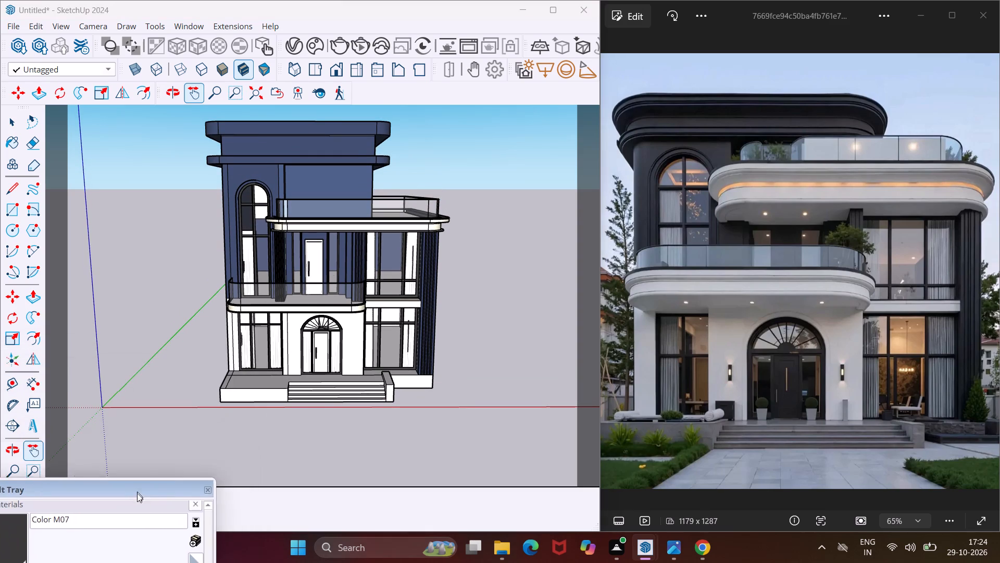
drag(137, 493, 133, 531)
middle_drag(242, 409, 237, 380)
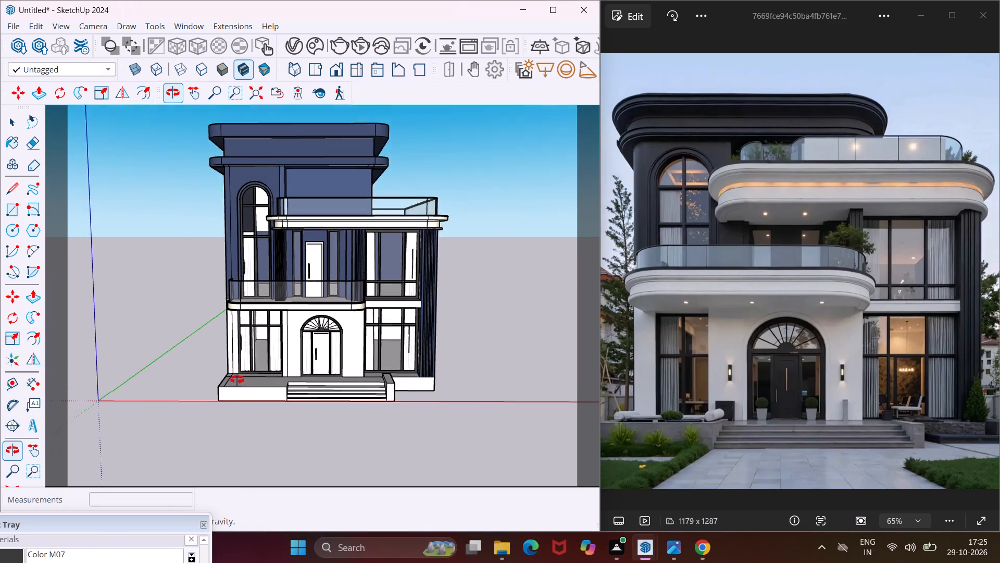
middle_drag(237, 380, 236, 374)
scroll(278, 356, up, 2)
drag(281, 358, 282, 383)
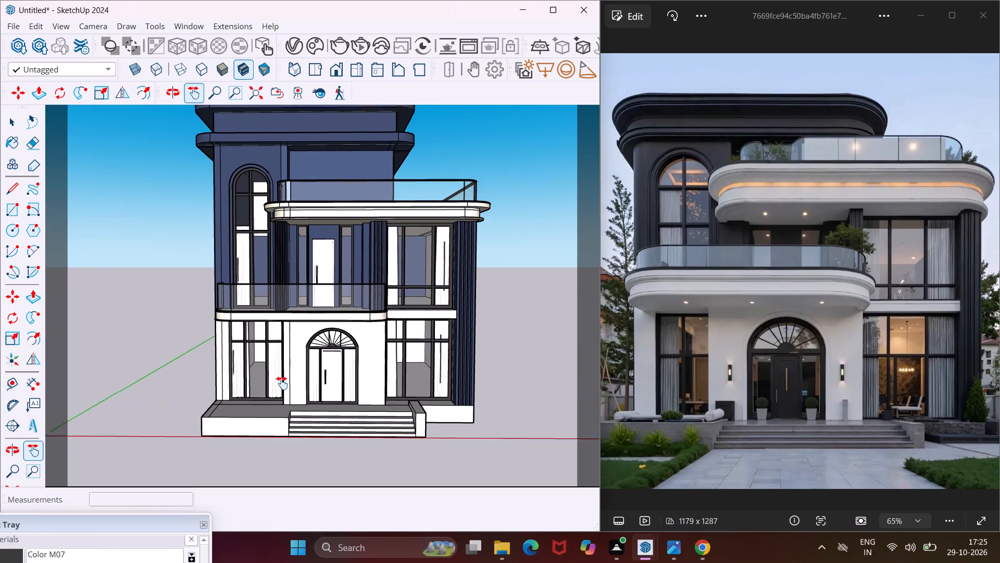
drag(282, 383, 282, 384)
drag(282, 390, 282, 403)
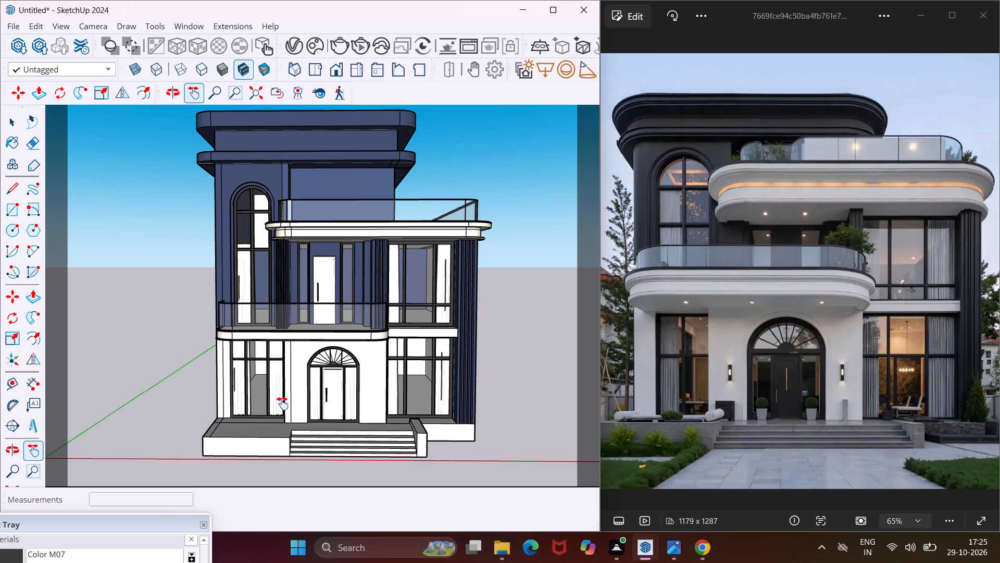
middle_drag(289, 416, 294, 387)
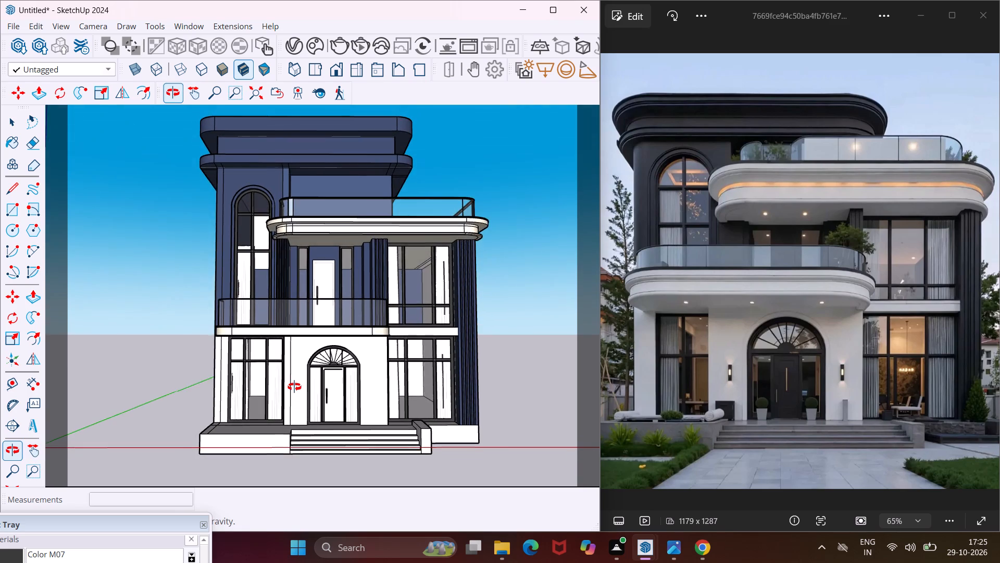
middle_drag(294, 387, 298, 375)
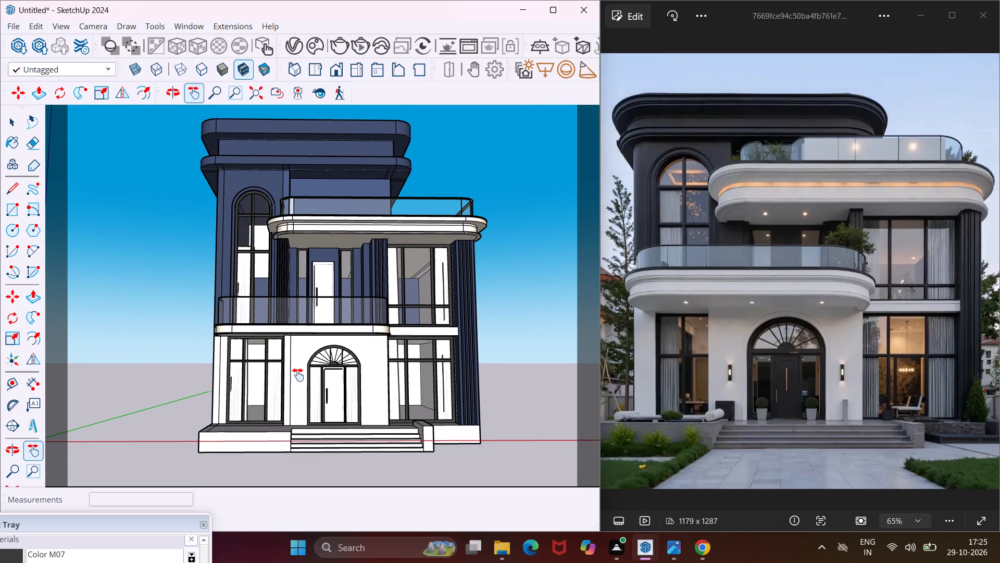
scroll(298, 375, up, 1)
middle_drag(299, 375, 283, 493)
scroll(273, 395, down, 4)
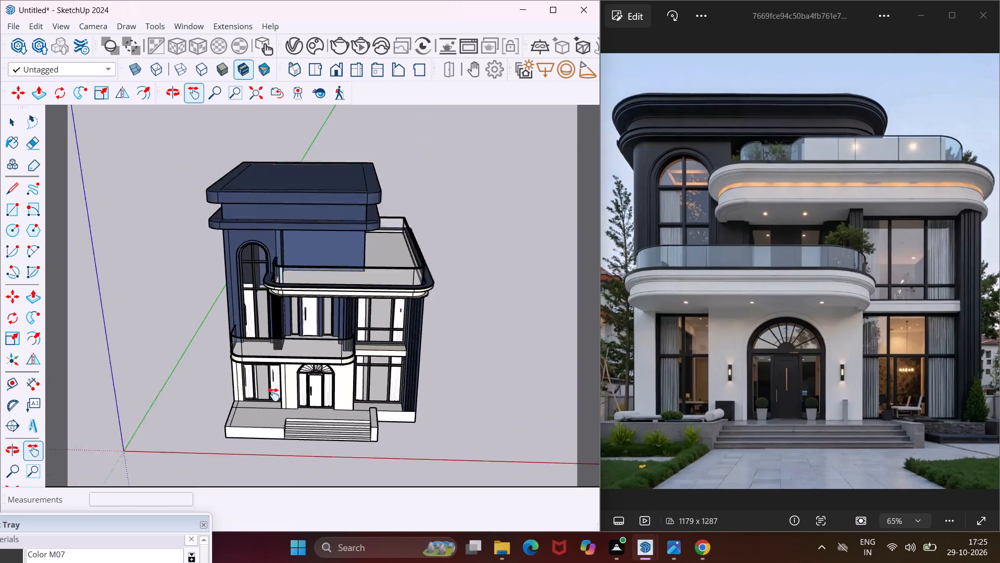
scroll(273, 395, down, 2)
middle_drag(295, 322, 274, 418)
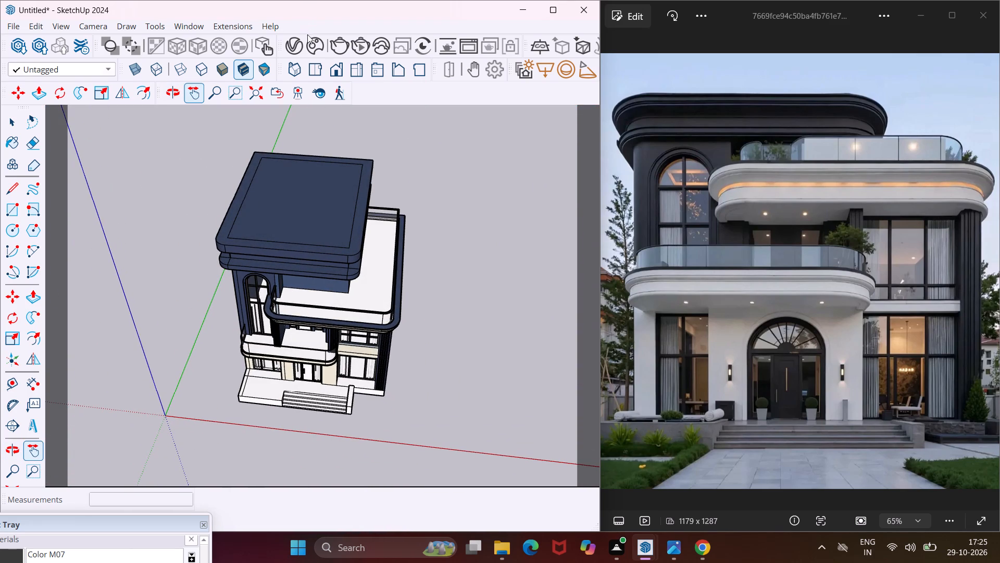
Search the downloaded Chaos Cosmos assets for potted plants.
click(317, 46)
scroll(233, 333, down, 2)
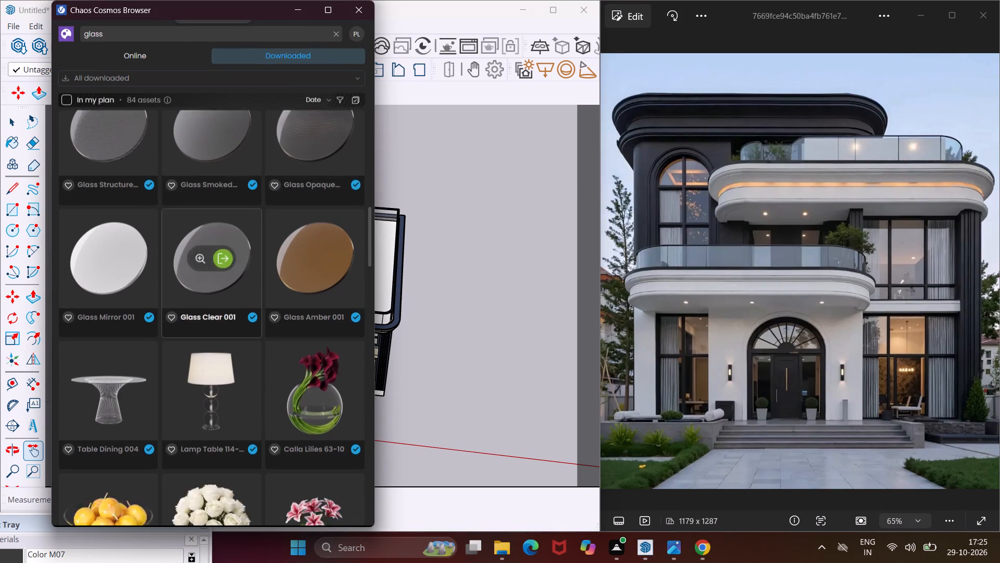
scroll(231, 336, down, 10)
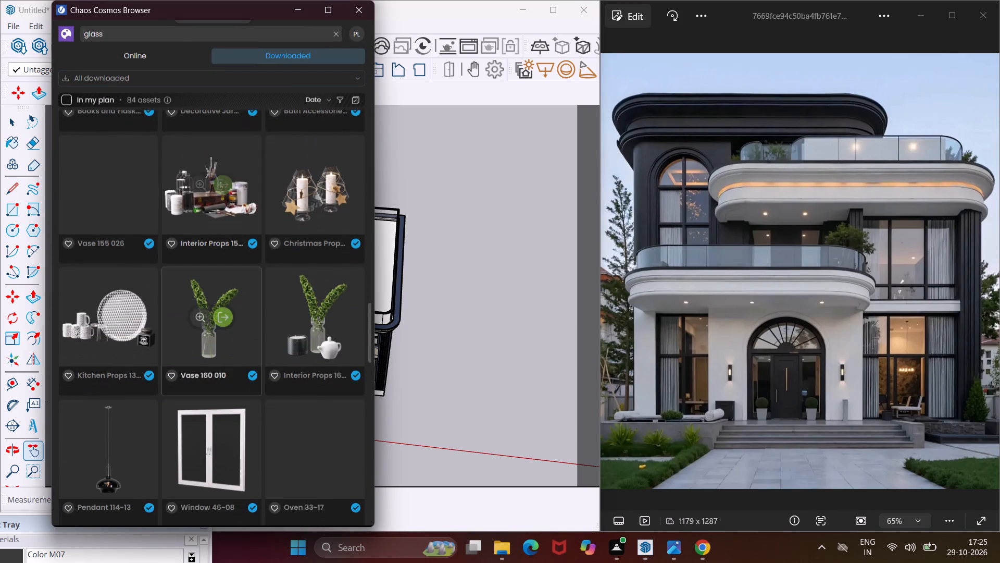
scroll(231, 336, down, 5)
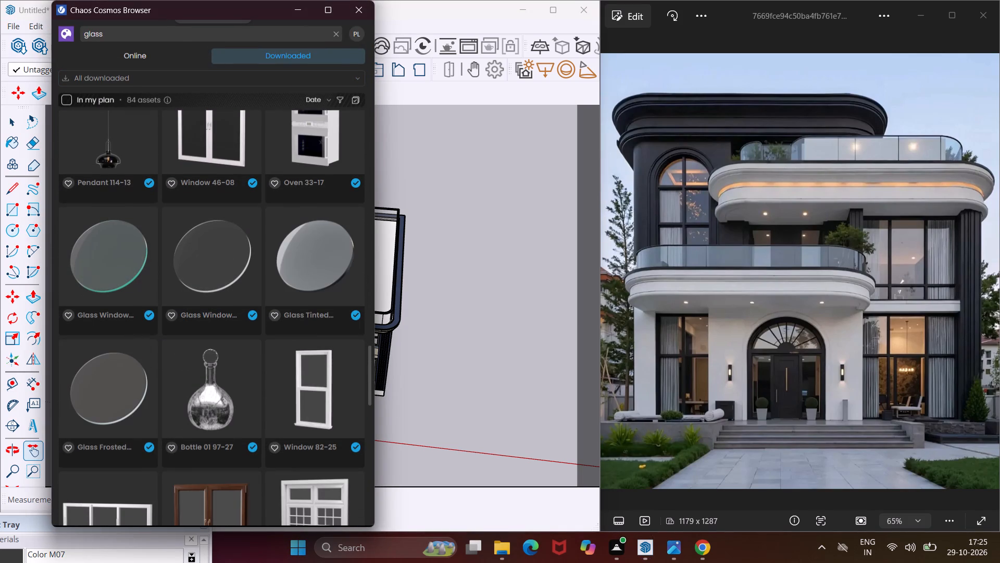
click(204, 33)
key(BackSpace)
key(BackSpace)
key(BackSpace)
key(BackSpace)
key(BackSpace)
key(BackSpace)
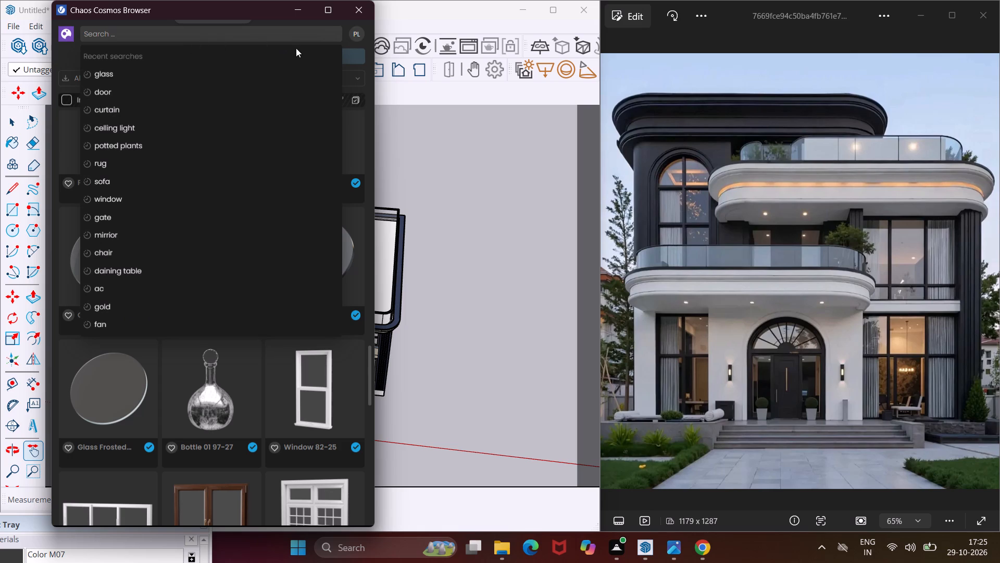
click(211, 148)
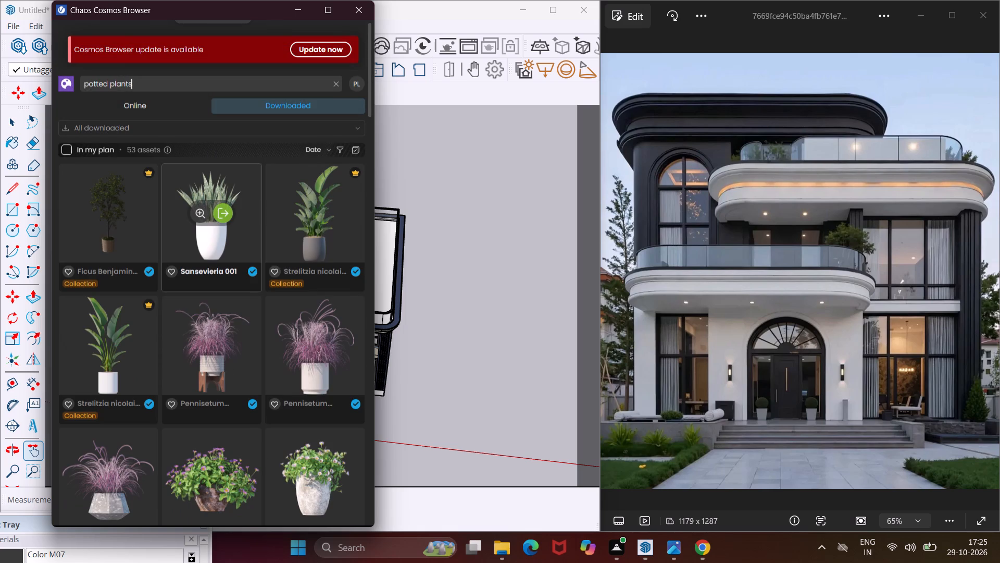
Import the Ficus triangularis Variegata 002 potted plant and place it on the lower balcony beside the fluted columns near the curved corner.
scroll(205, 330, down, 6)
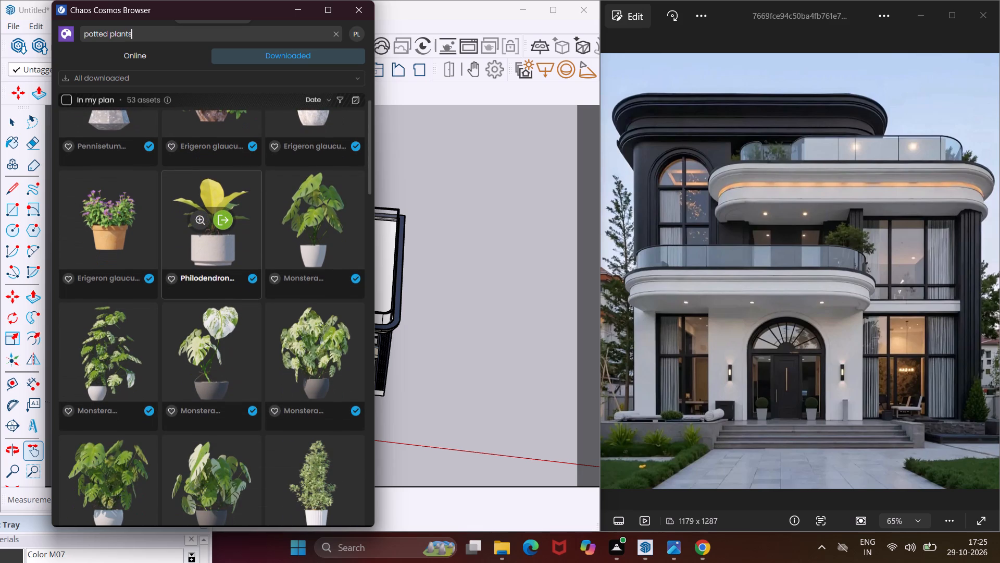
scroll(205, 337, down, 4)
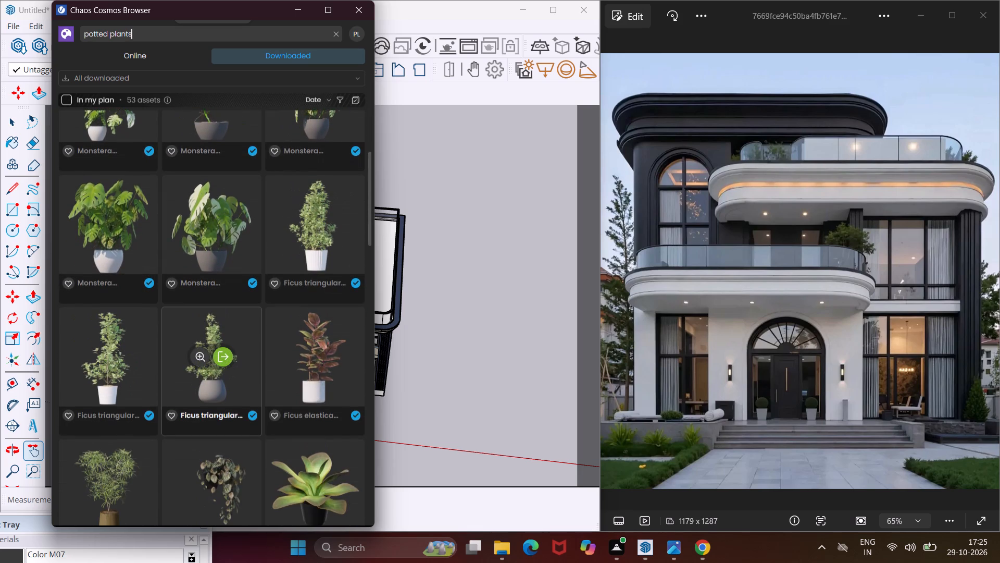
scroll(195, 328, up, 2)
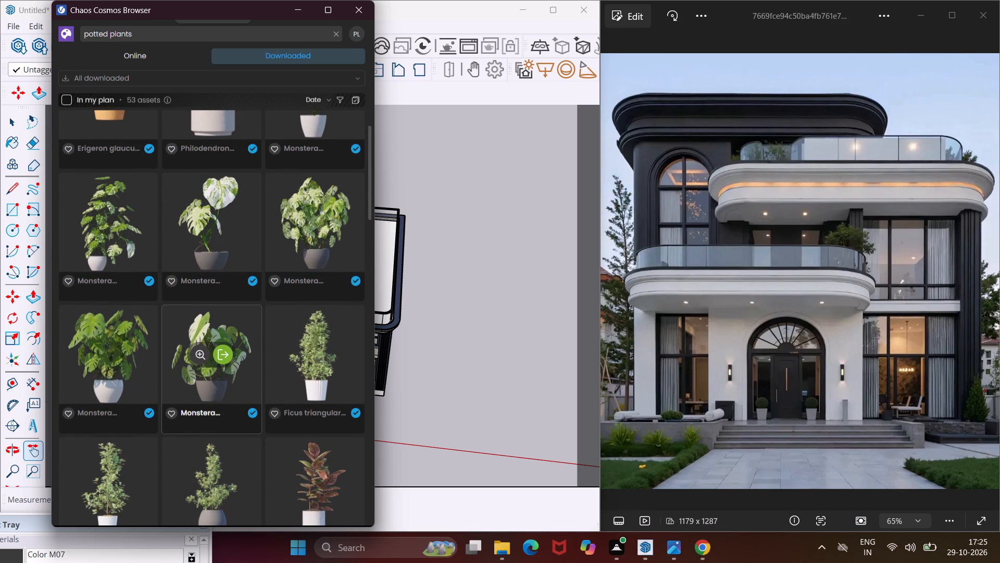
scroll(195, 328, down, 4)
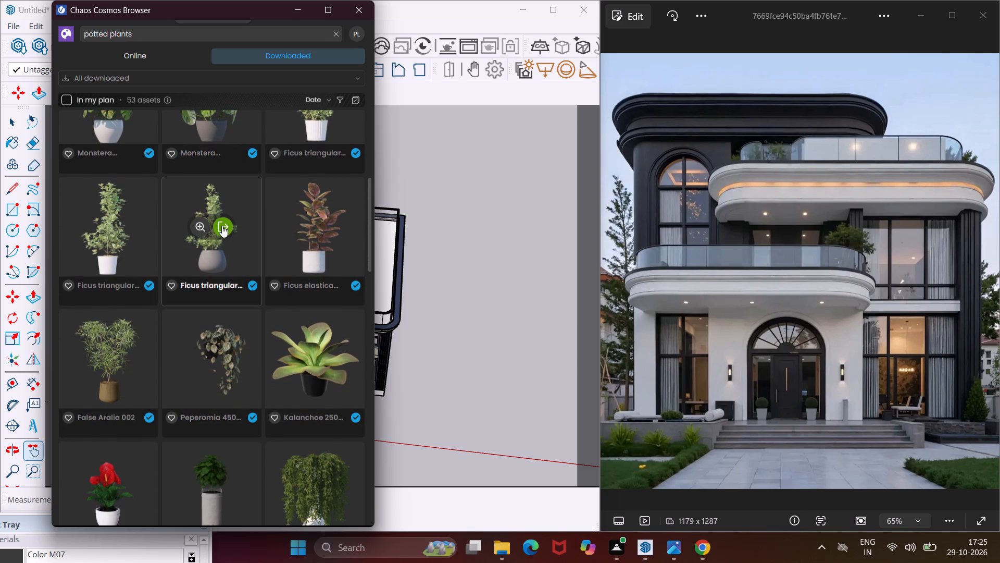
click(222, 226)
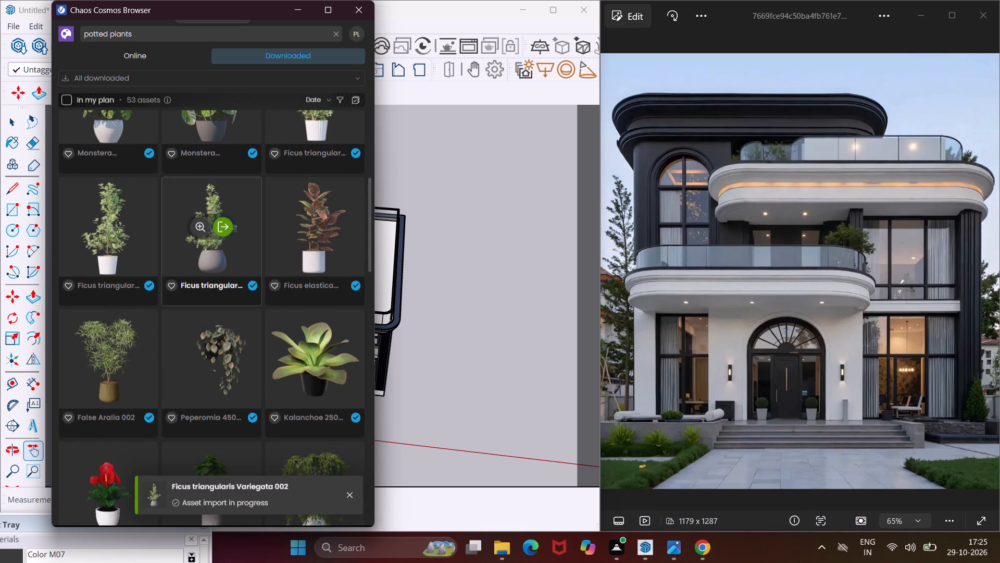
scroll(319, 328, up, 5)
middle_drag(314, 333, 416, 376)
scroll(343, 352, up, 13)
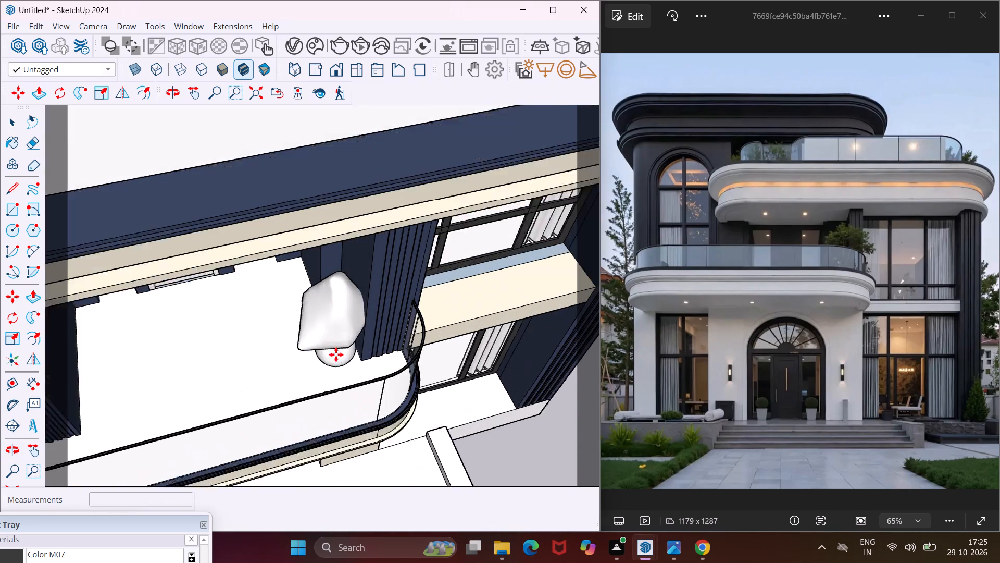
click(334, 391)
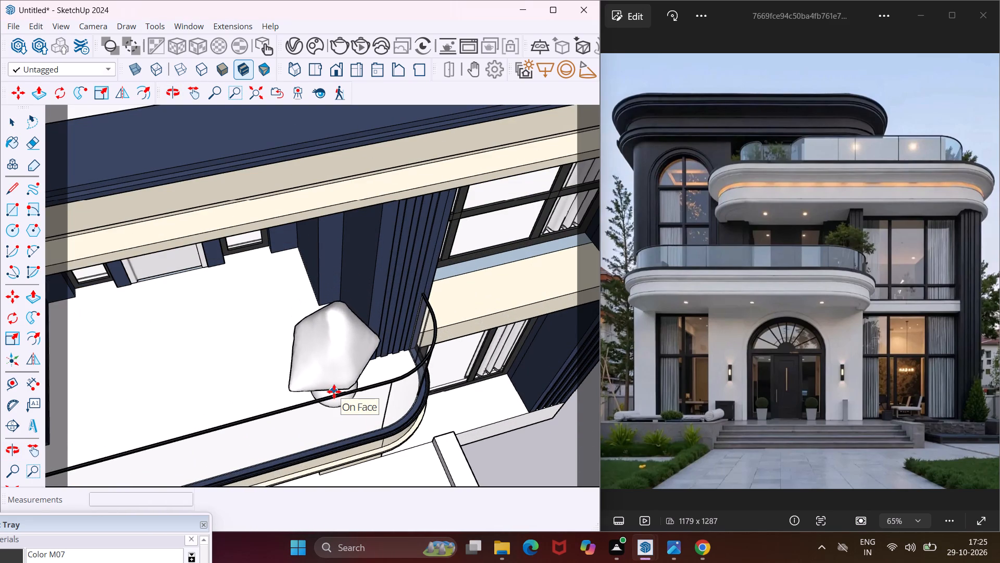
Place three more ficus plants on the upper terrace: two side by side near the arched-window end and one at the far railing corner.
scroll(253, 370, down, 11)
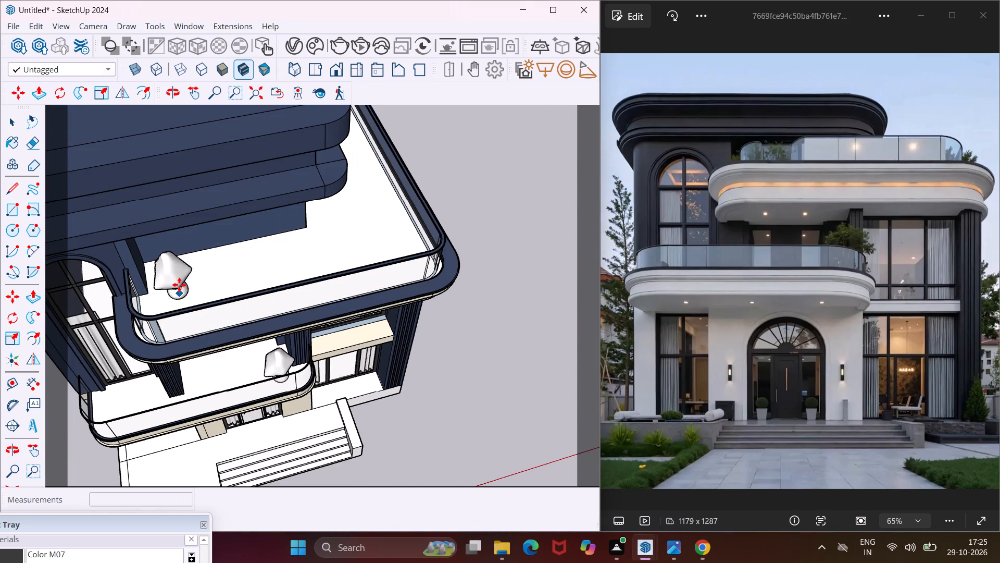
scroll(179, 283, up, 4)
middle_drag(179, 286, 324, 285)
scroll(278, 339, up, 5)
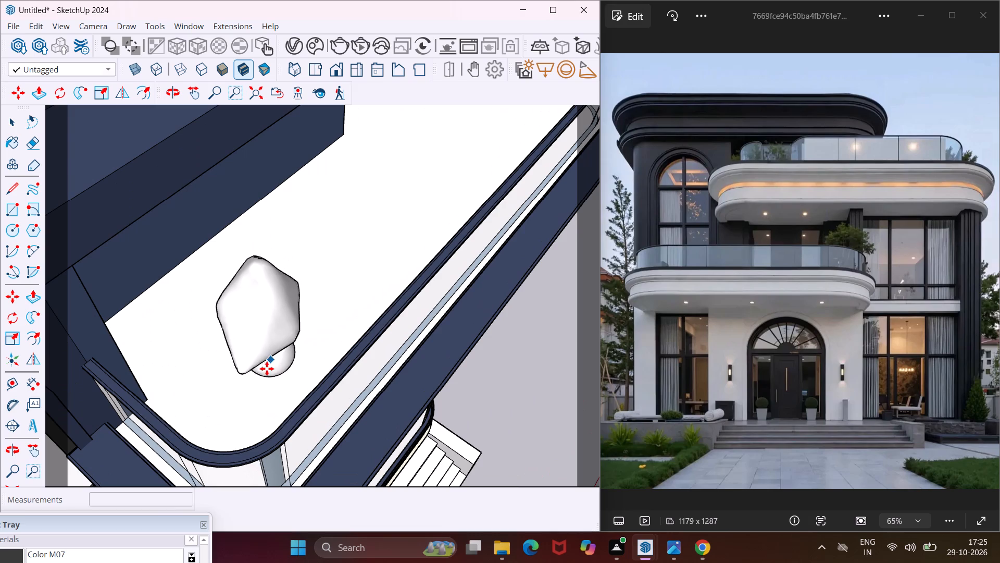
click(256, 388)
scroll(253, 348, down, 4)
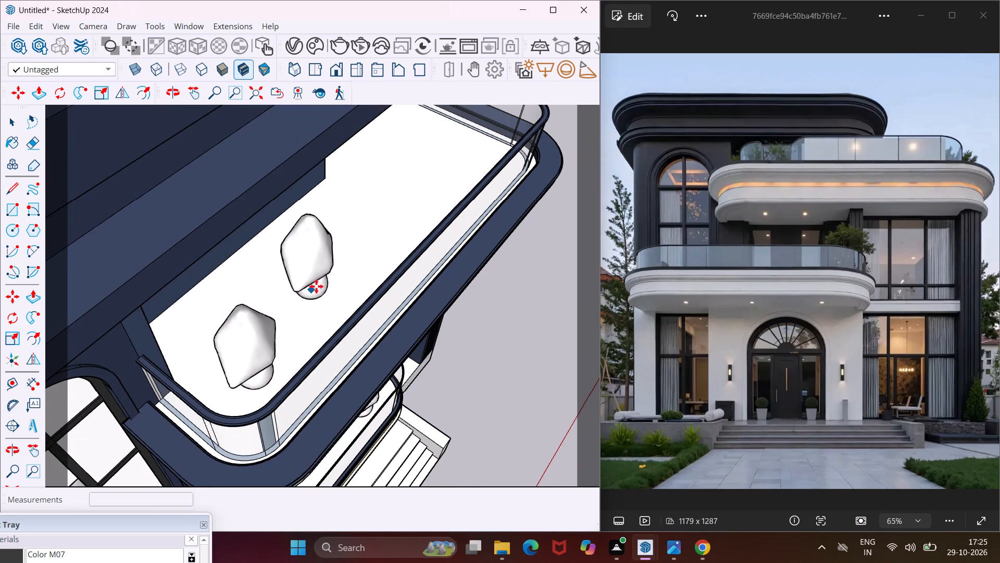
scroll(326, 280, up, 4)
click(286, 366)
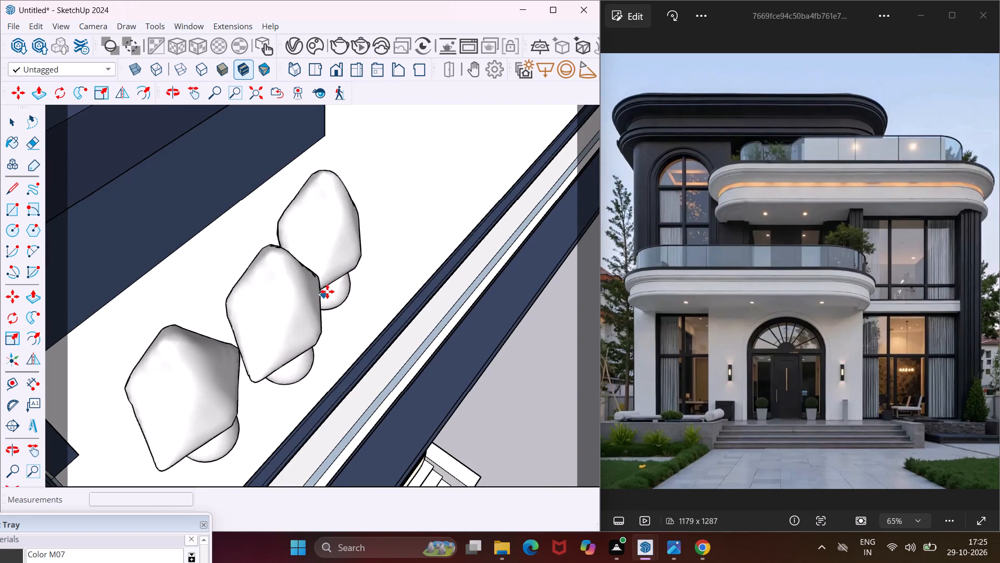
scroll(327, 291, down, 5)
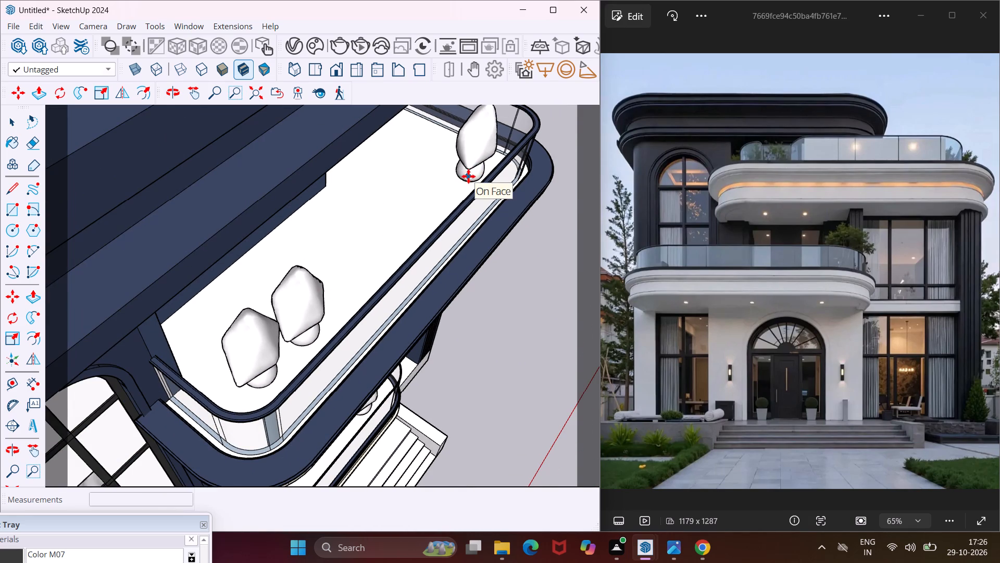
click(469, 175)
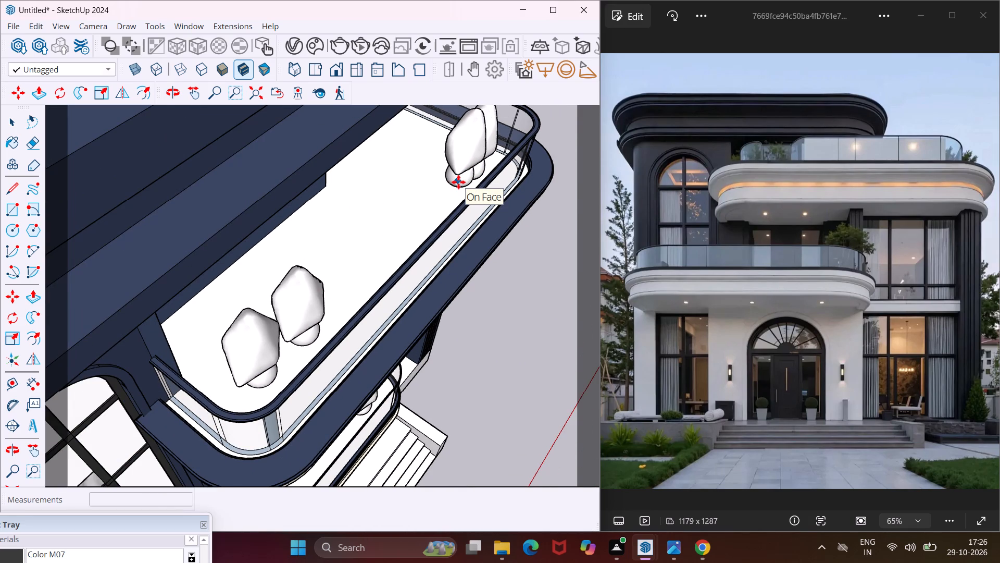
key(Escape)
key(space)
Examine the whole villa with its placed balcony plants from a low near-frontal angle matching the reference photo.
middle_drag(465, 278, 319, 107)
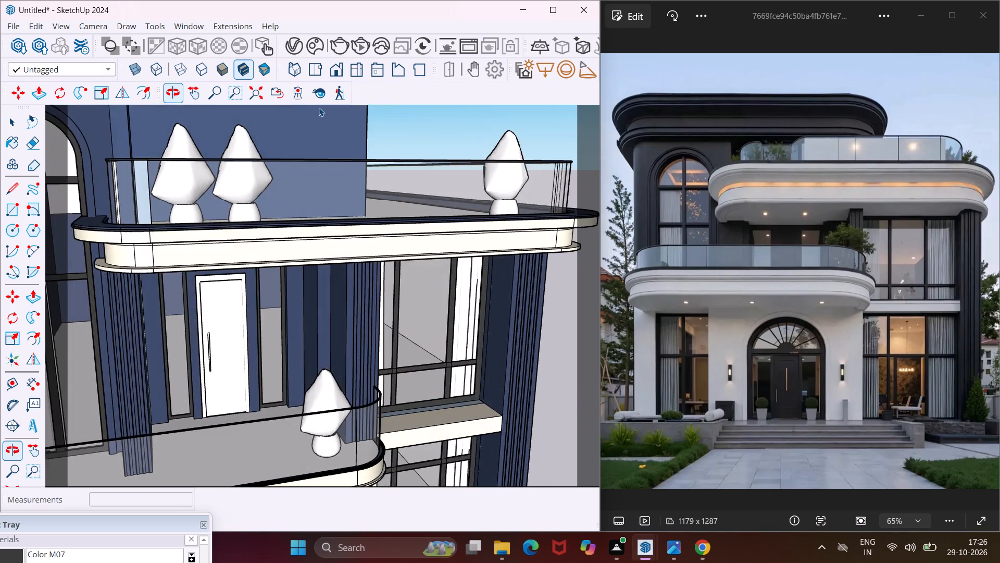
scroll(319, 107, down, 10)
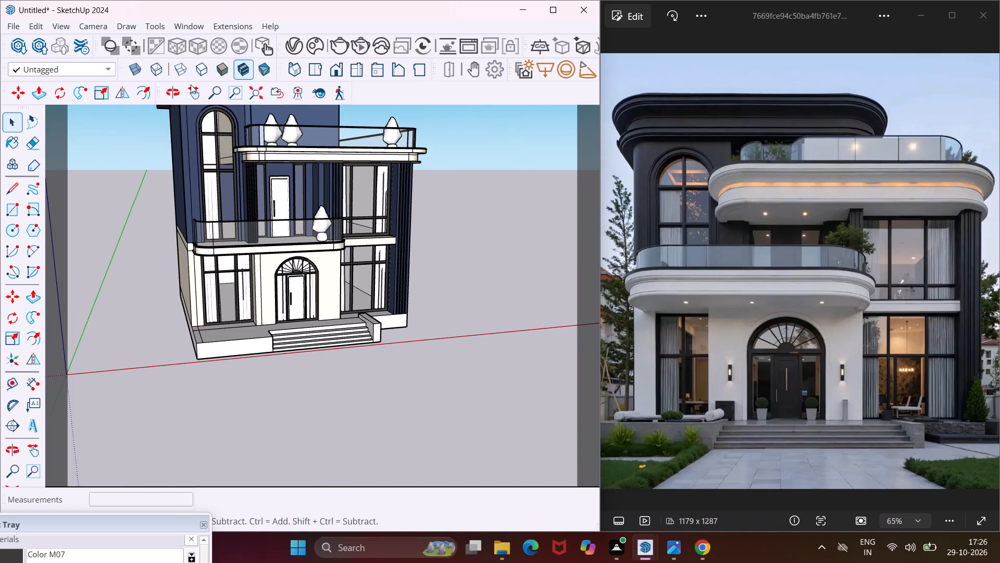
click(191, 87)
drag(211, 186, 209, 290)
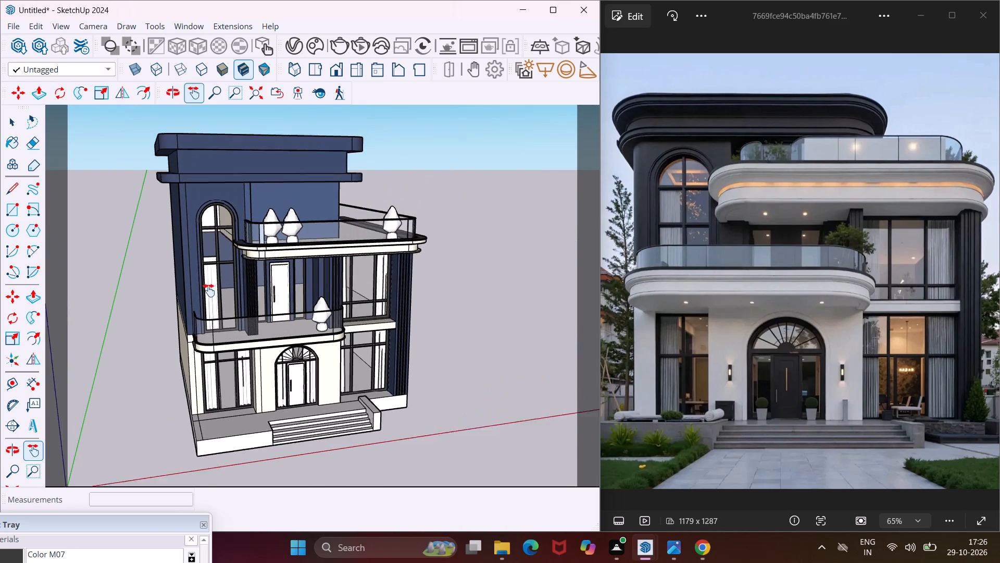
drag(209, 290, 208, 293)
middle_drag(220, 341, 170, 250)
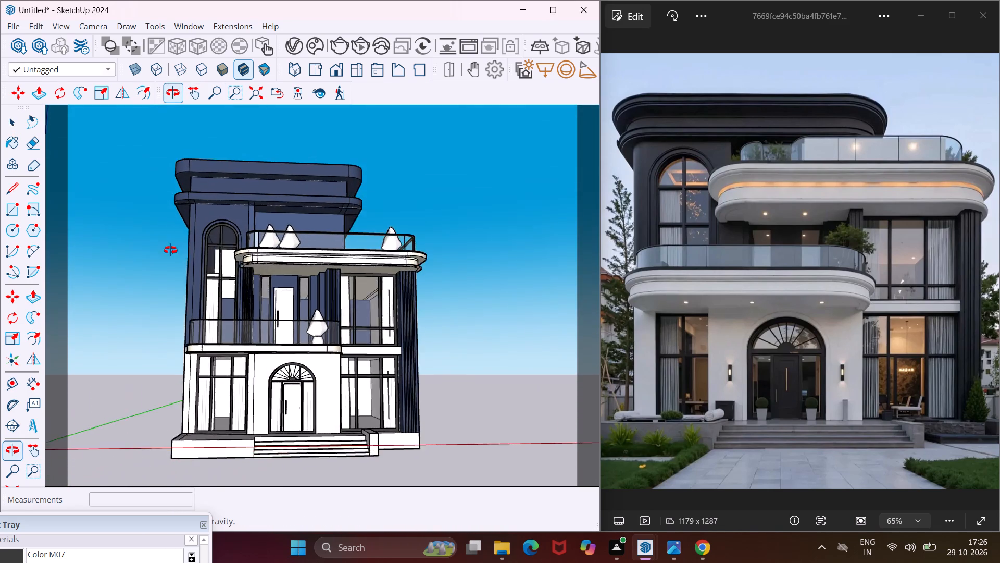
middle_drag(170, 250, 168, 220)
scroll(211, 322, up, 3)
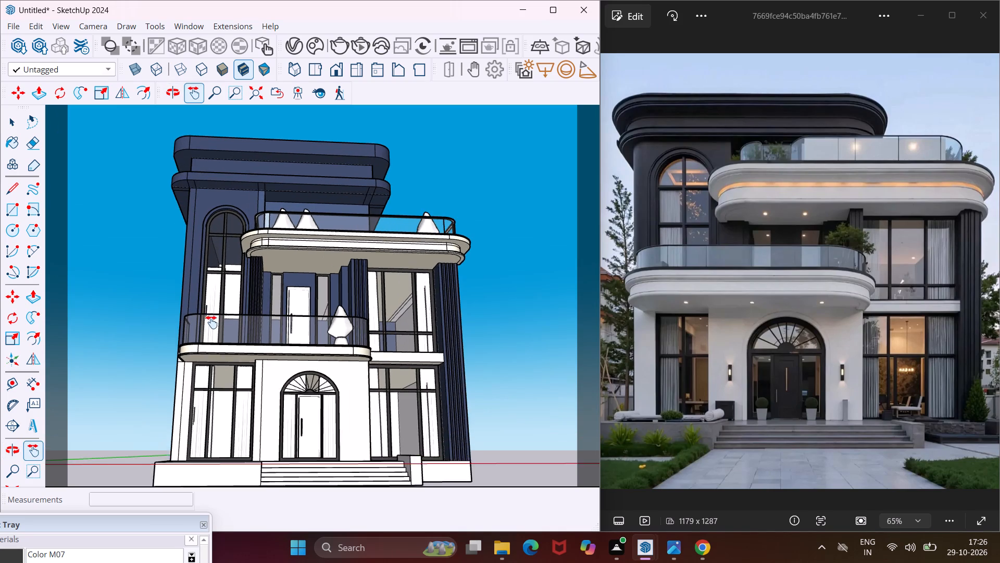
click(211, 348)
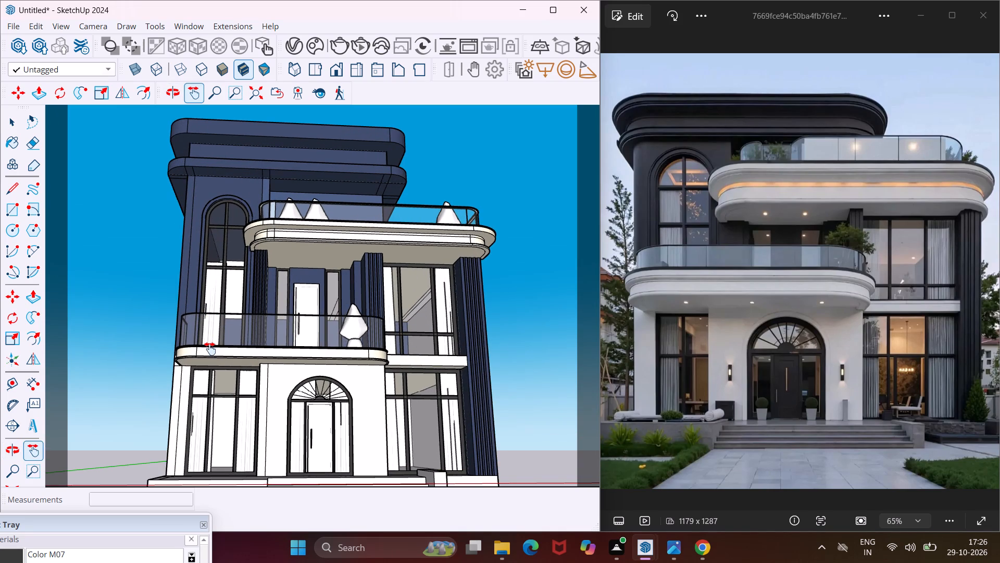
drag(210, 349, 203, 322)
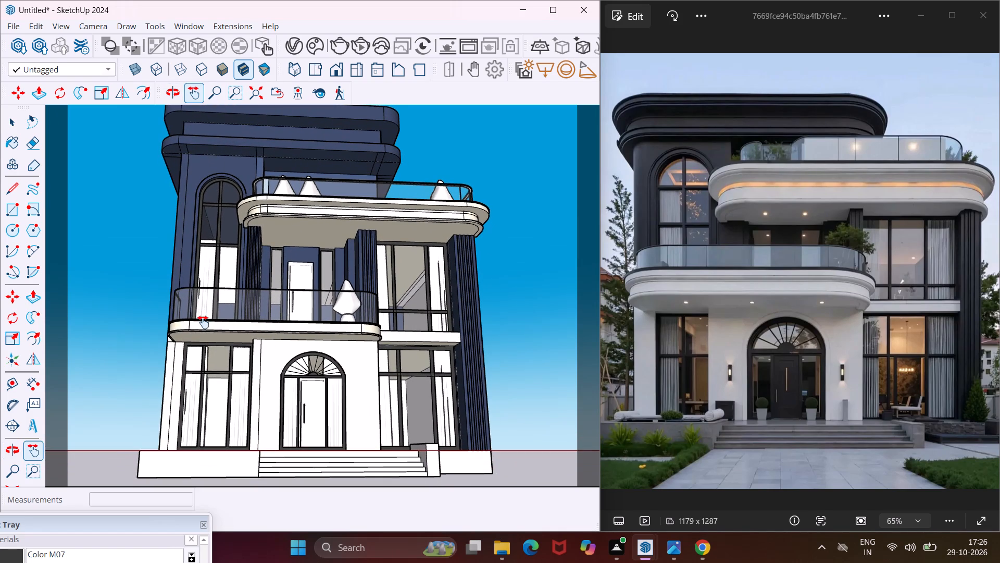
drag(203, 322, 206, 328)
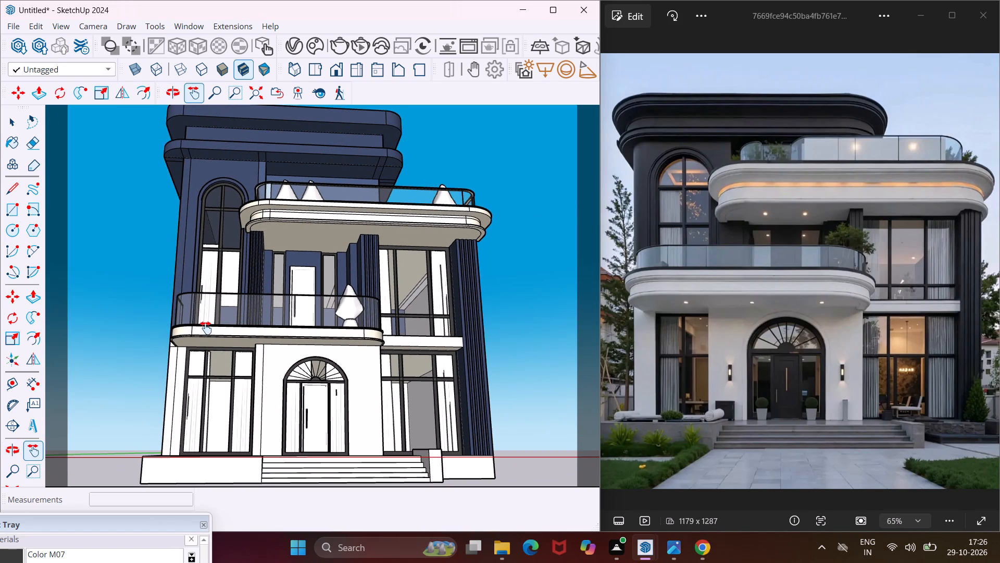
drag(206, 328, 207, 332)
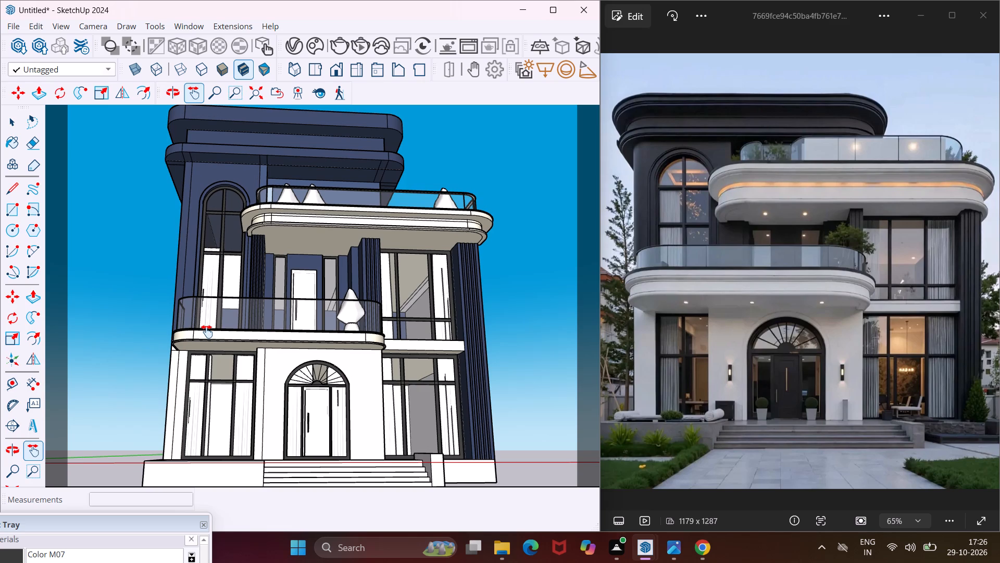
Save the untitled villa model as 0058 in the FUJI folder on the Desktop, as a SketchUp model.
key(ctrl+s)
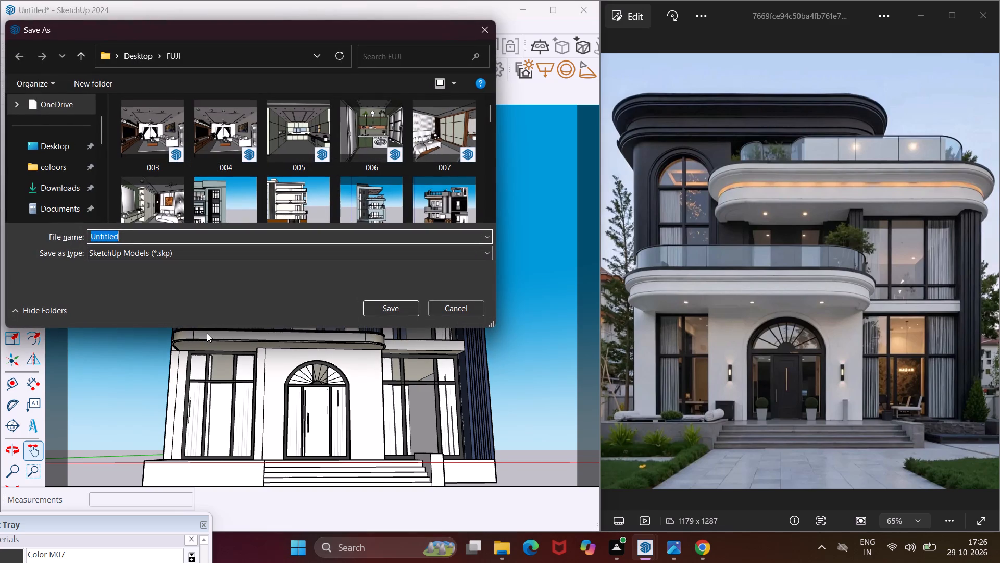
click(181, 241)
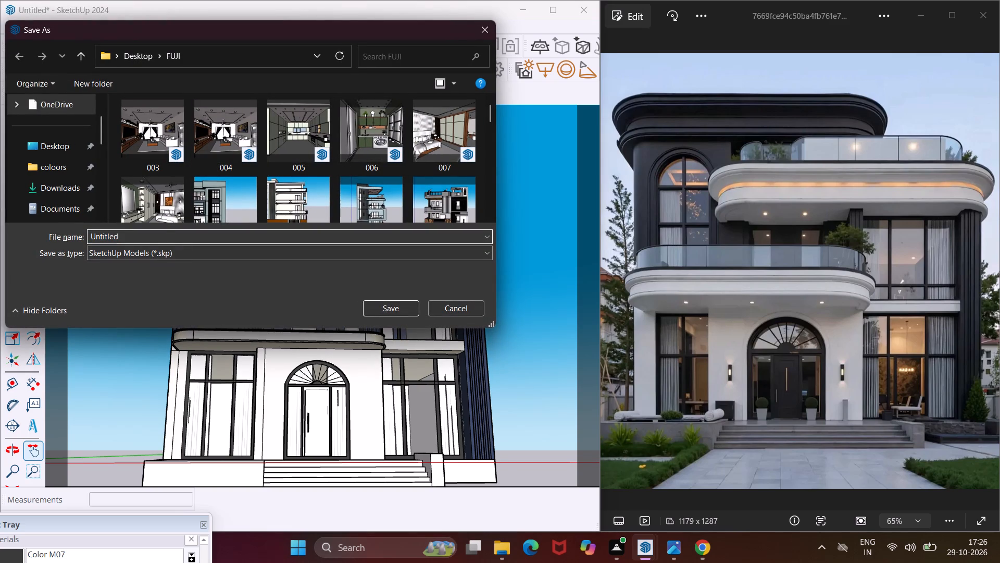
key(BackSpace)
key(BackSpace)
key(BackSpace)
key(BackSpace)
key(BackSpace)
key(BackSpace)
key(BackSpace)
key(BackSpace)
key(BackSpace)
key(BackSpace)
key(BackSpace)
key(BackSpace)
key(BackSpace)
key(BackSpace)
key(BackSpace)
text(00)
key(5)
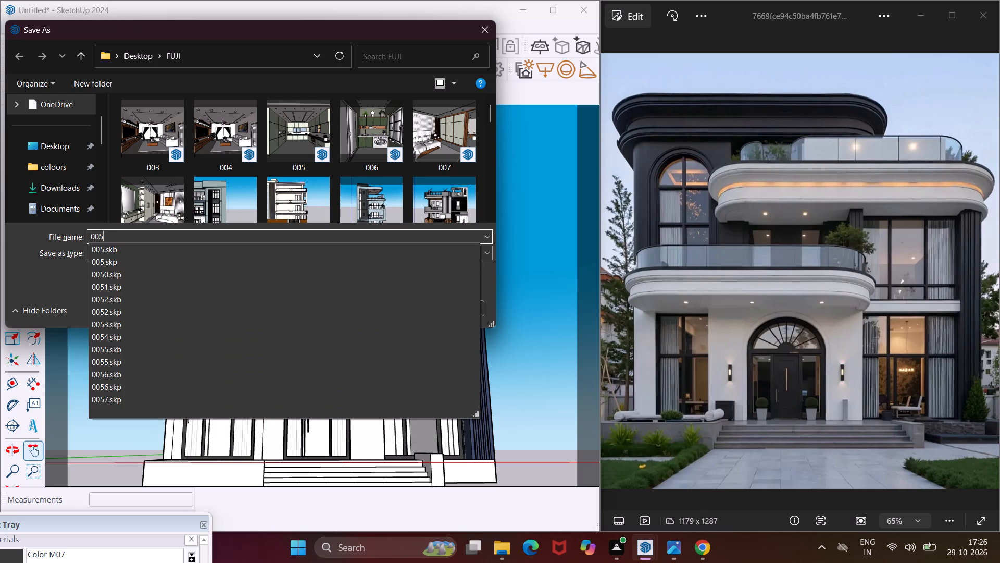
key(8)
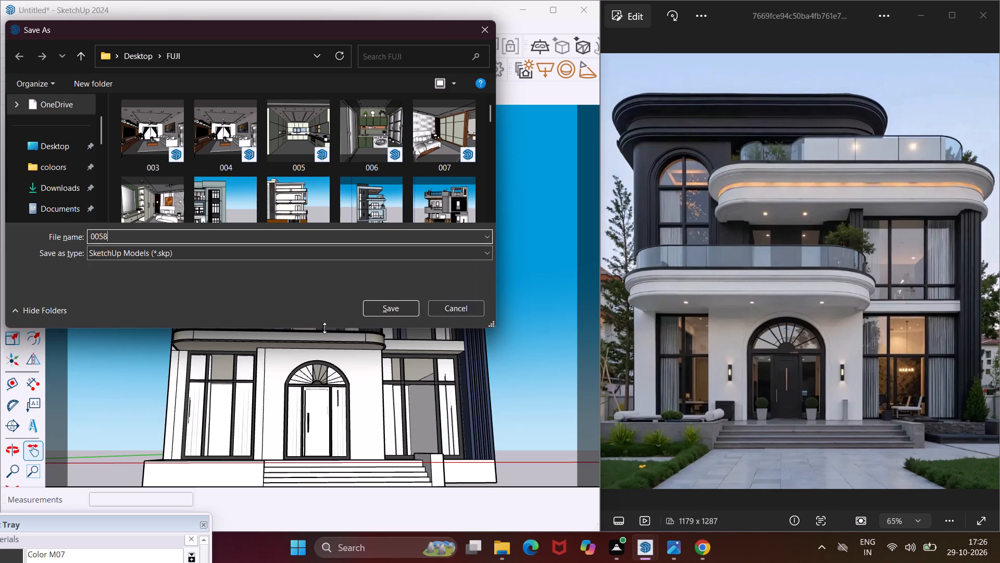
click(381, 309)
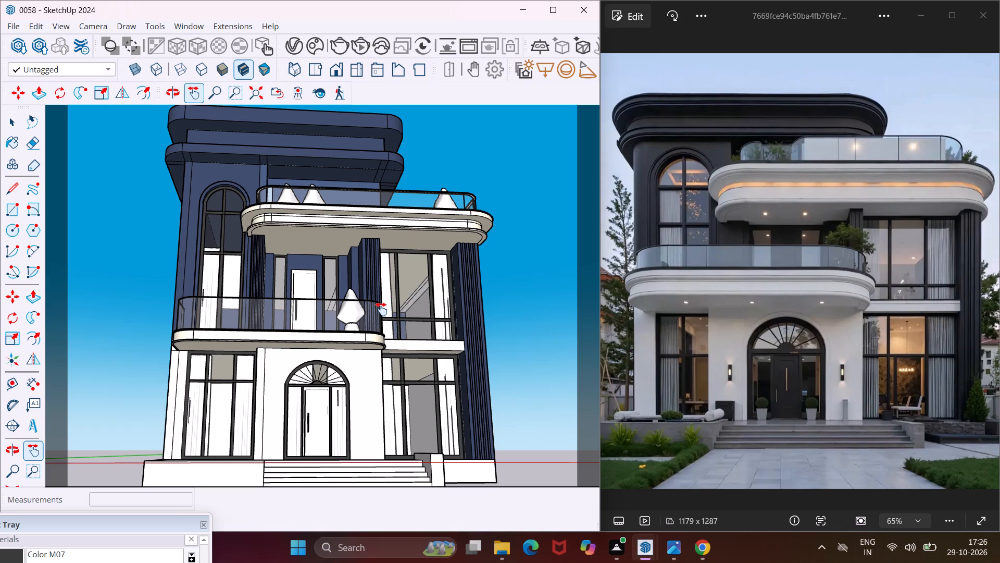
Minimize the SketchUp model window and the reference photo window to reveal the desktop and the elevation folder.
click(521, 17)
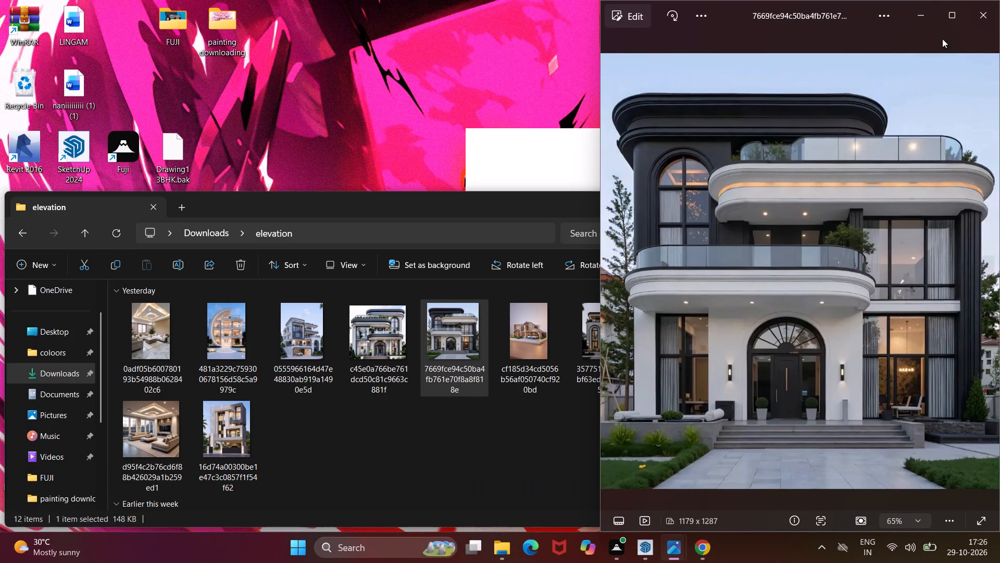
click(928, 16)
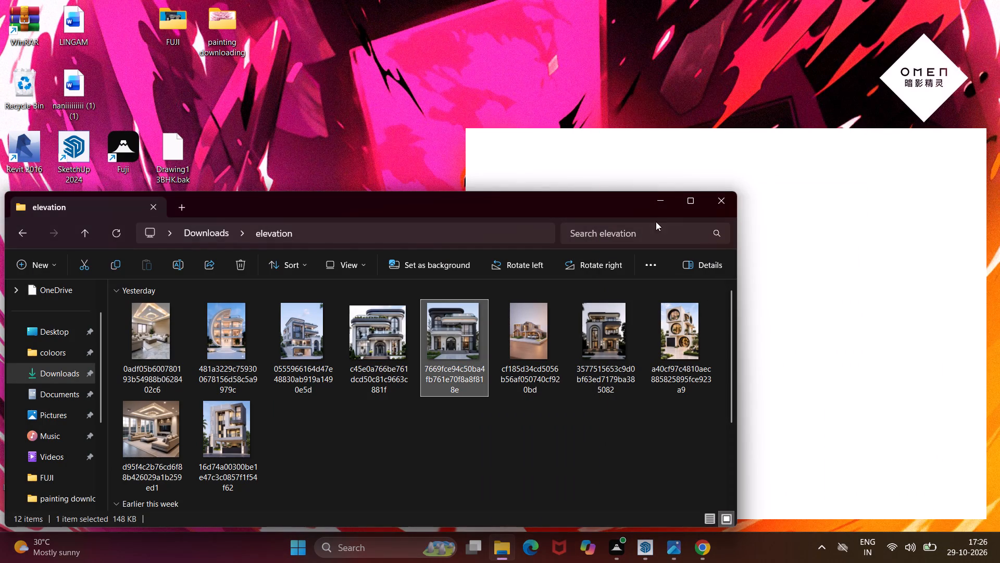